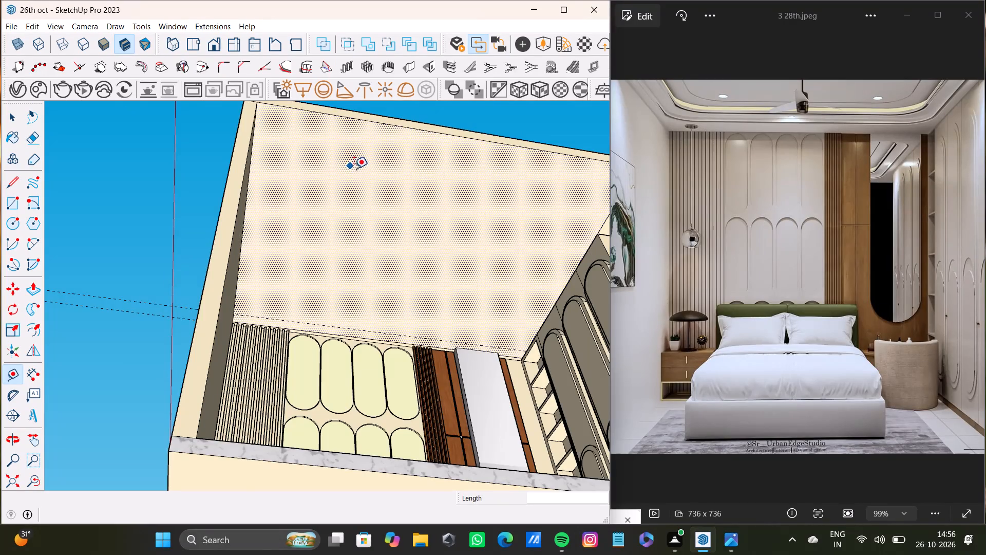
Draw a line about 19' 2" long across the ceiling along the guide near the feature wall.
scroll(364, 236, down, 8)
shift+middle_drag(375, 243, 328, 286)
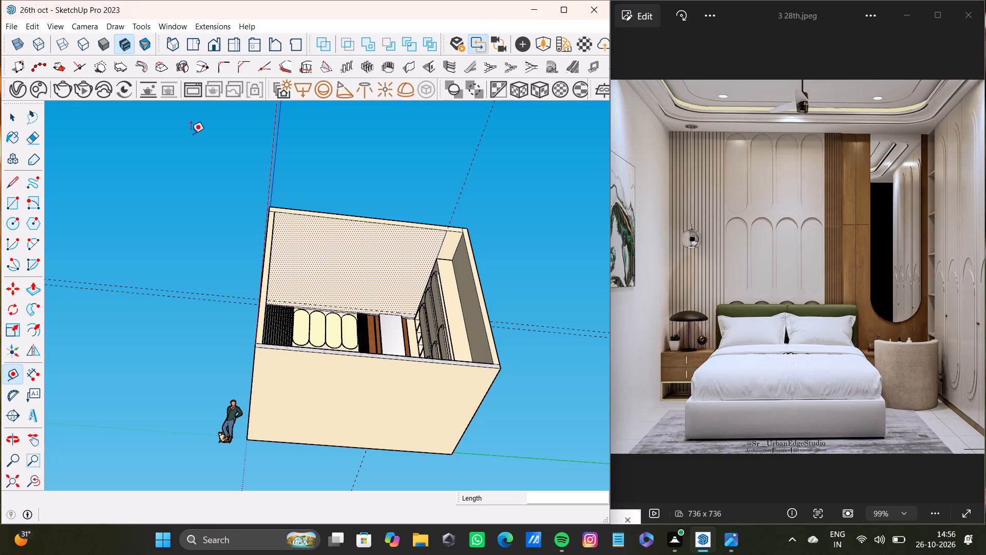
scroll(304, 211, down, 2)
scroll(339, 292, up, 9)
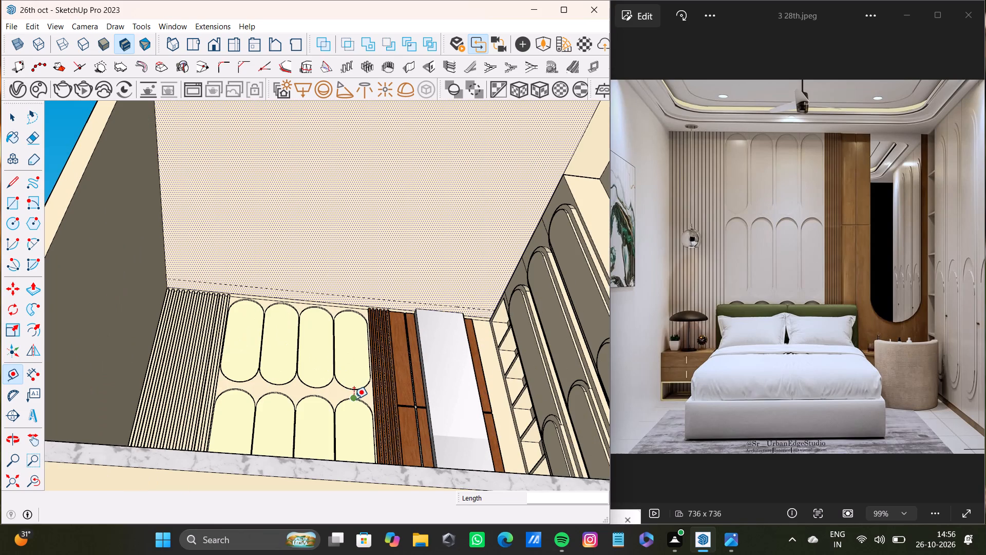
key(l)
scroll(177, 255, up, 6)
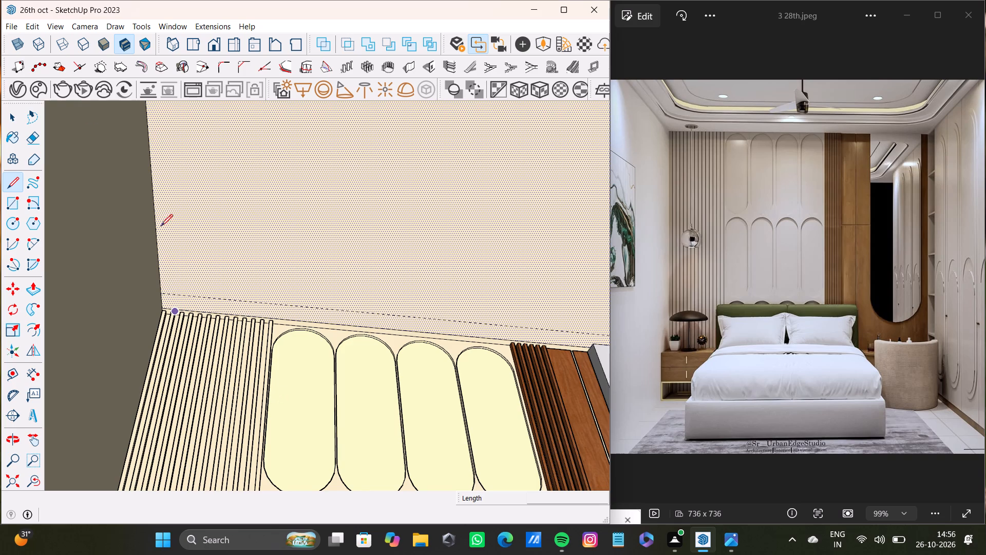
scroll(206, 378, down, 18)
middle_drag(294, 332, 292, 340)
scroll(290, 333, down, 1)
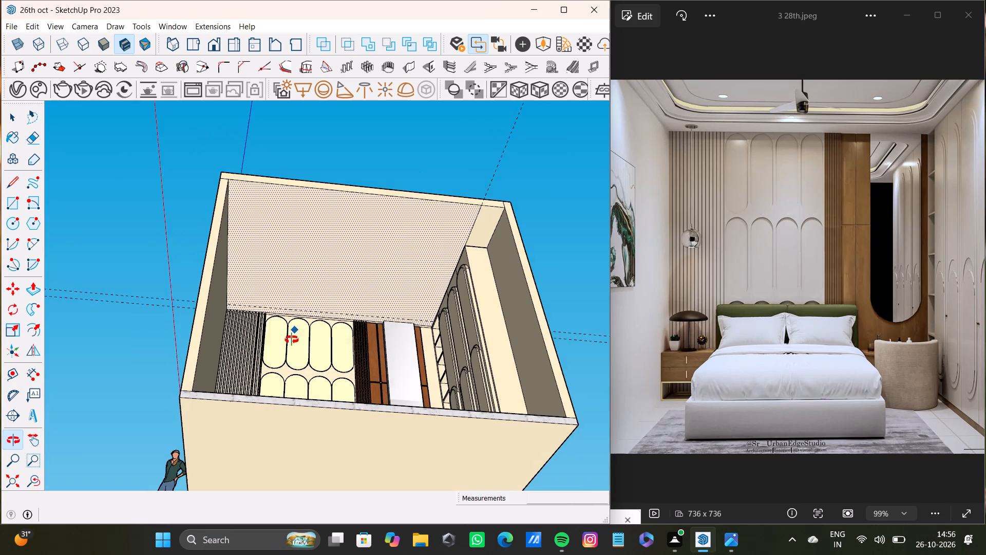
middle_drag(292, 340, 278, 351)
scroll(255, 323, up, 16)
shift+click(202, 290)
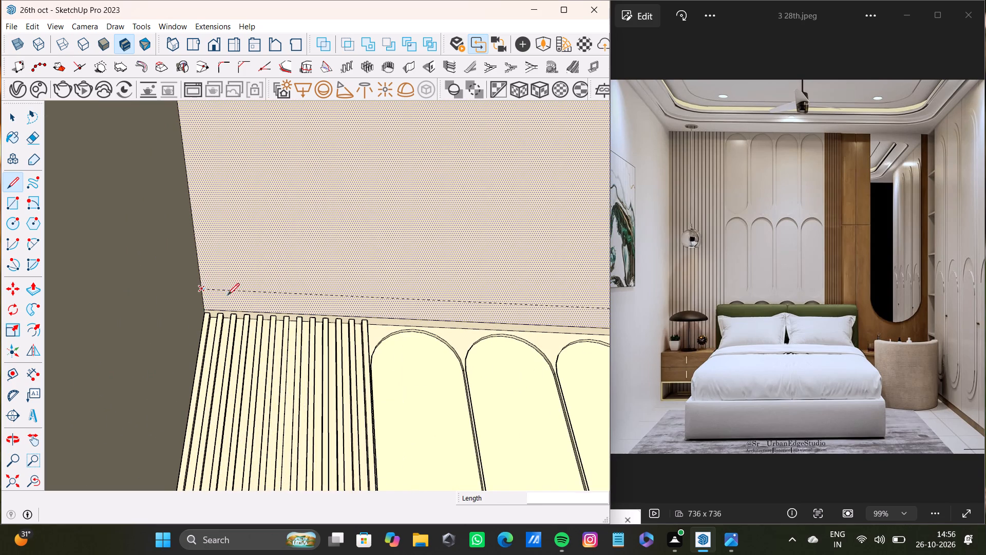
shift+scroll(510, 332, down, 5)
shift+middle_drag(503, 299, 167, 351)
scroll(452, 391, down, 3)
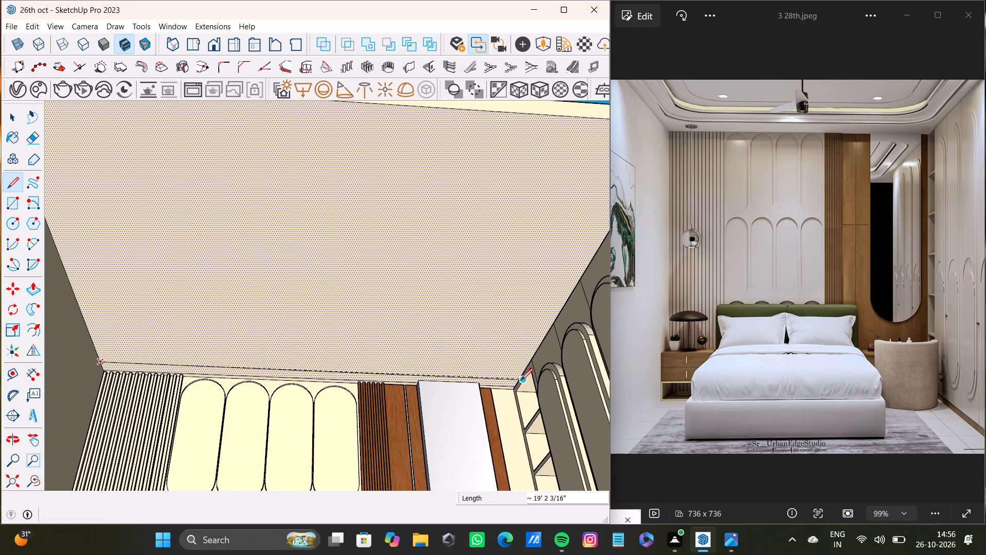
scroll(513, 379, up, 7)
click(525, 379)
key(space)
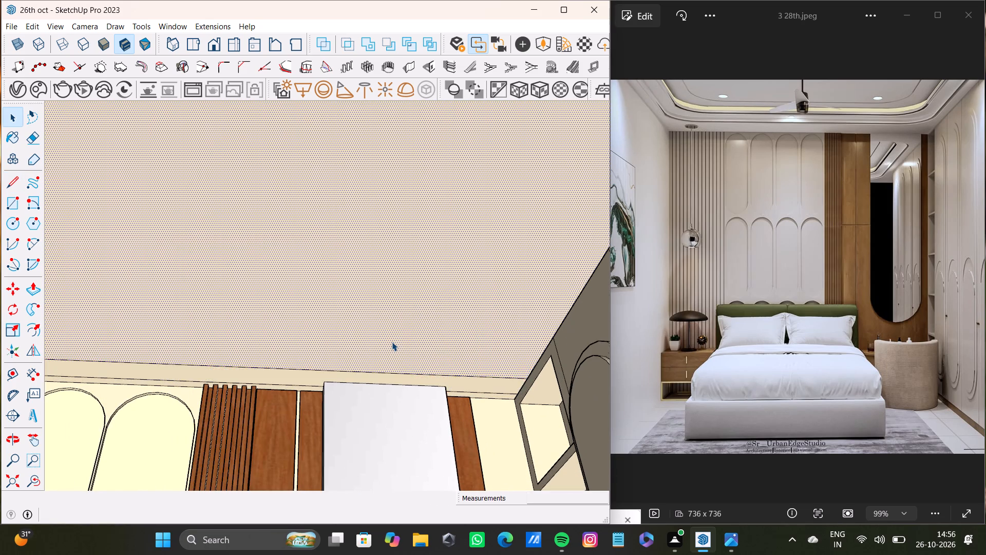
Examine the ceiling from below, comparing its main face with the border and recess in the reference photo.
scroll(392, 342, down, 8)
middle_drag(391, 342, 359, 341)
scroll(357, 338, down, 10)
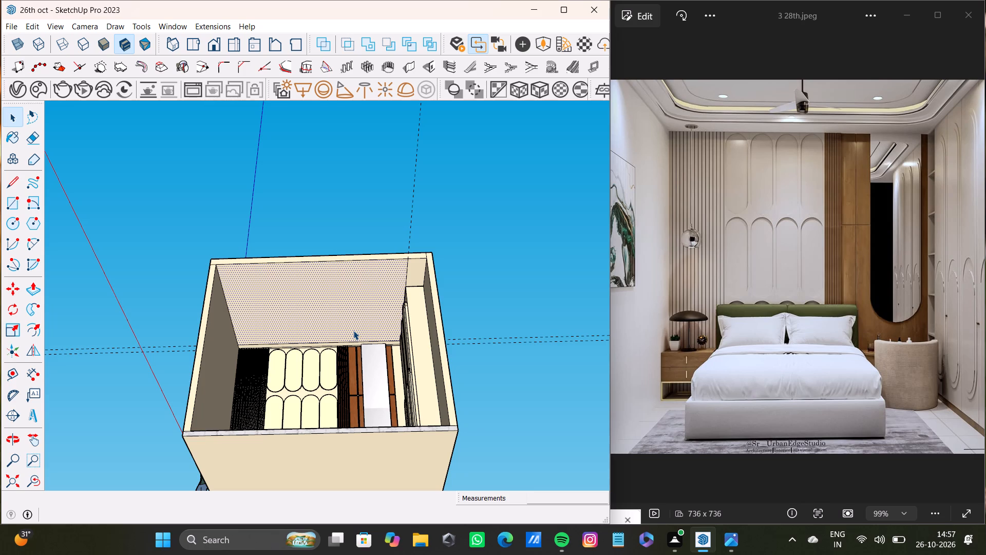
scroll(281, 283, down, 13)
scroll(286, 287, up, 20)
scroll(286, 287, up, 3)
shift+middle_click(302, 313)
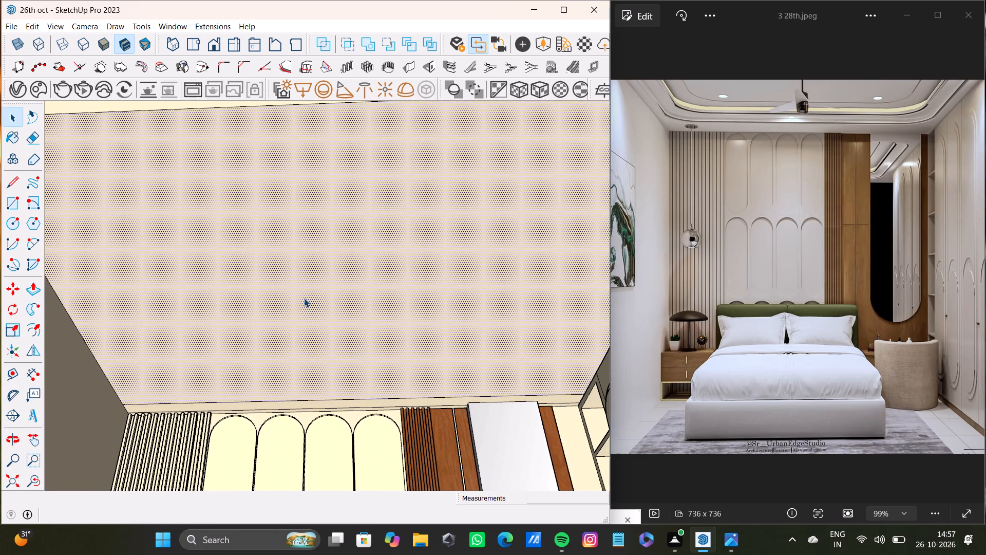
scroll(304, 298, down, 7)
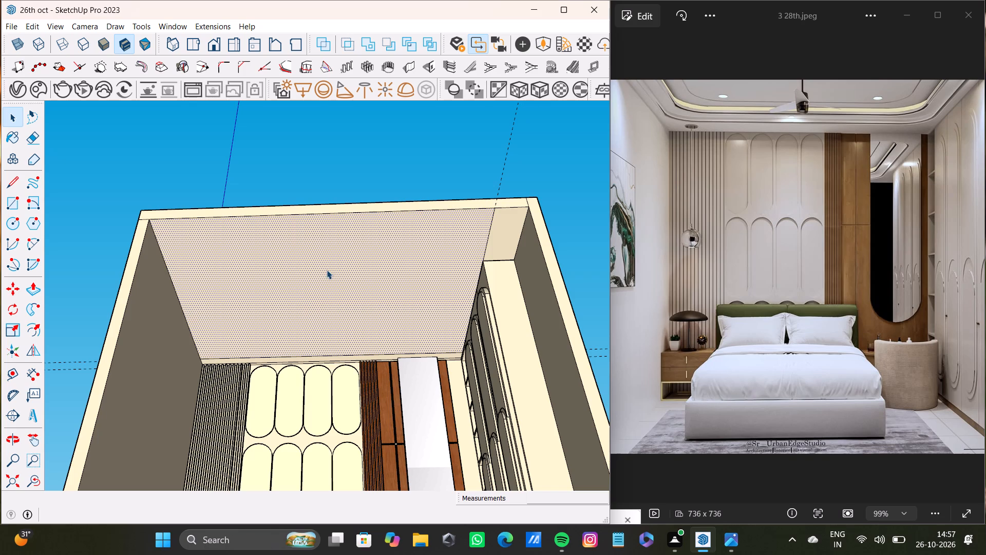
scroll(327, 272, down, 20)
scroll(320, 296, up, 10)
middle_drag(320, 296, 320, 294)
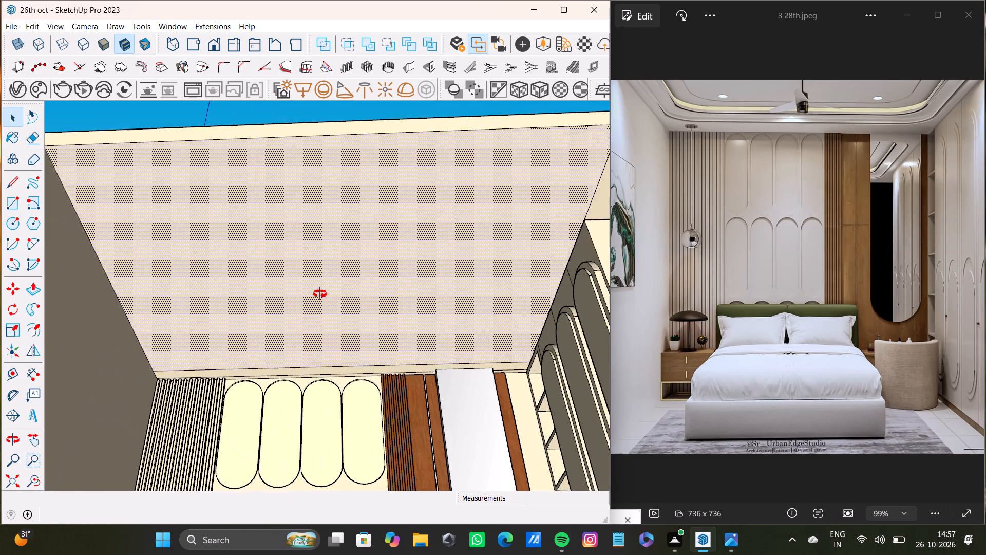
middle_drag(320, 294, 327, 280)
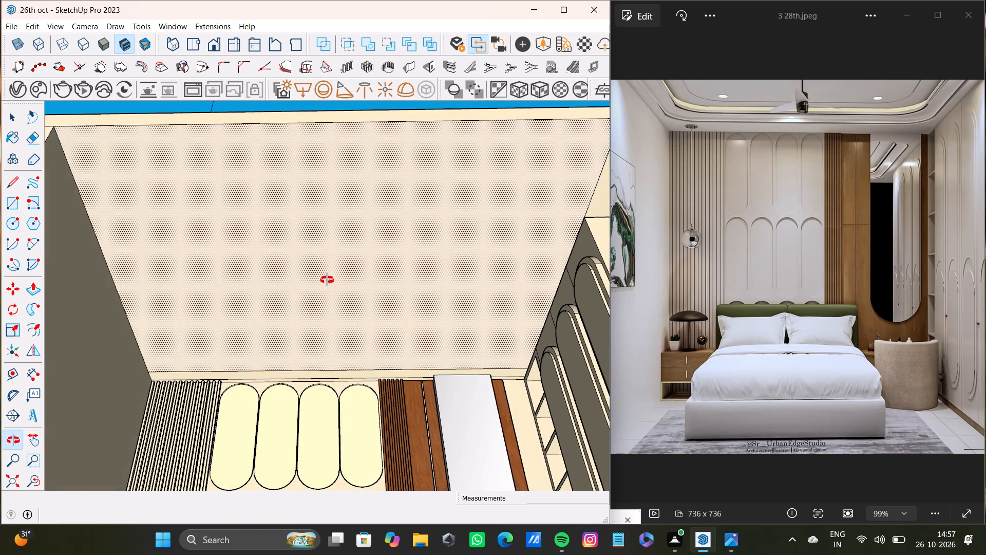
middle_drag(327, 280, 342, 258)
shift+scroll(342, 258, down, 3)
shift+middle_drag(342, 256, 345, 251)
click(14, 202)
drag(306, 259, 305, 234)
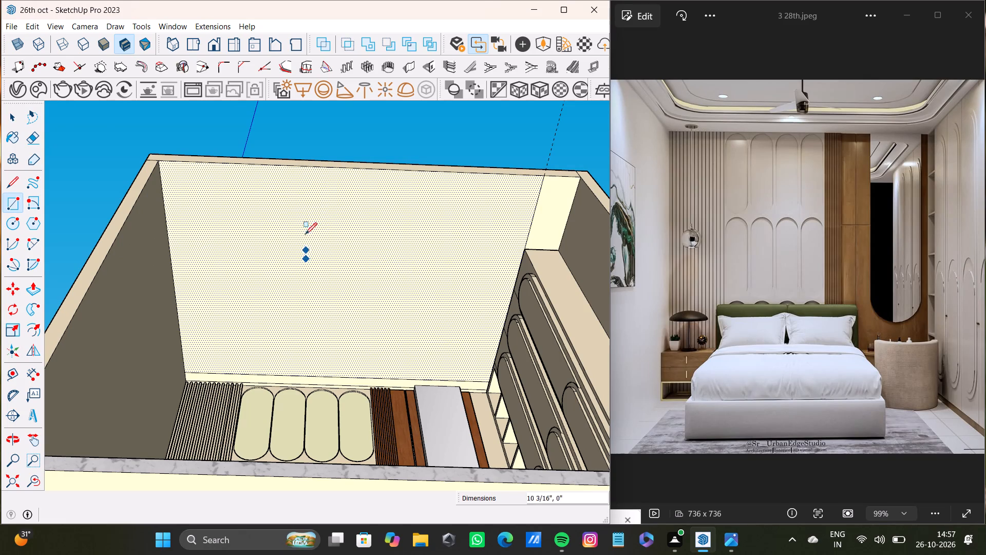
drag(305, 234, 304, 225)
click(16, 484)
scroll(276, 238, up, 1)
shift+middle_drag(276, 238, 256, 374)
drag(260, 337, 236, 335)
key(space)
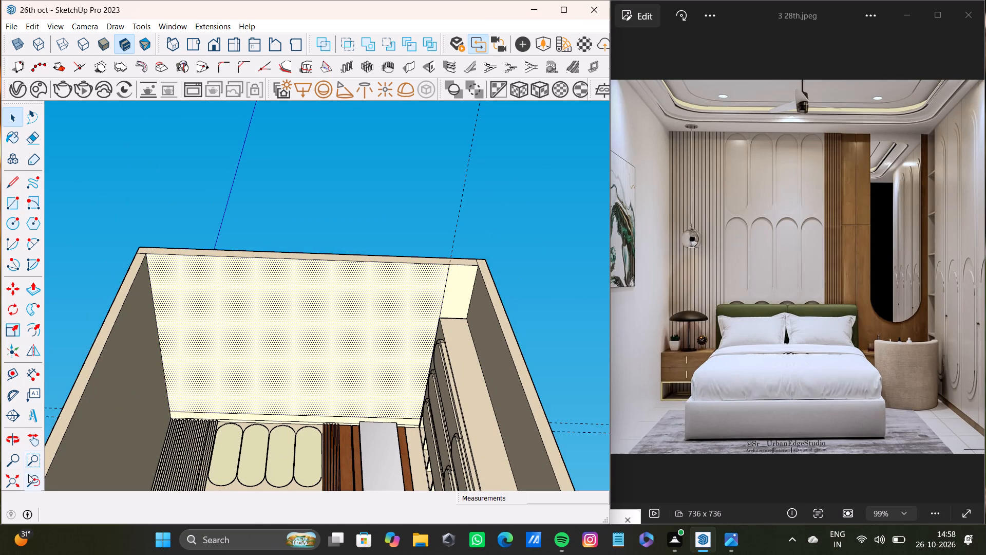
Offset the main ceiling face's outline inward by about 10 1/4".
key(f)
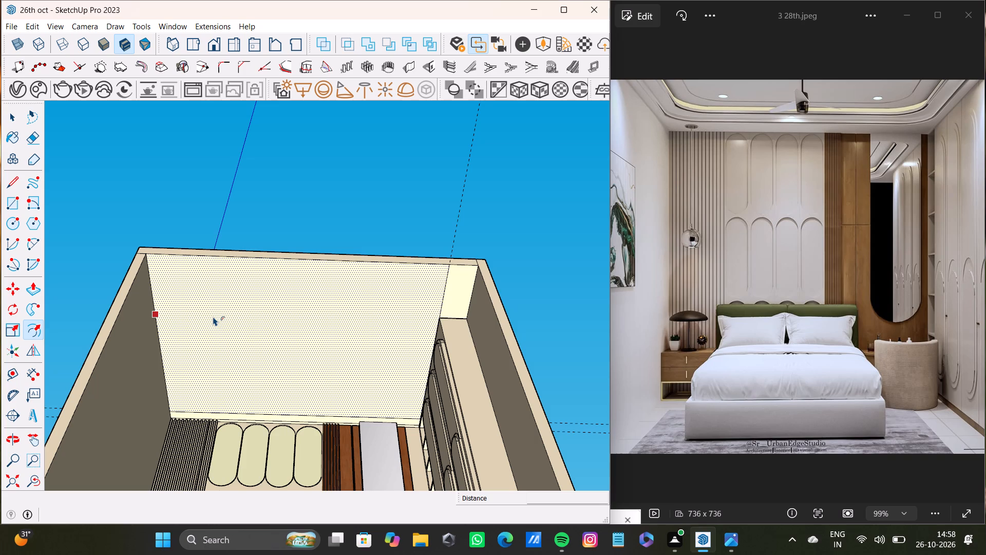
drag(220, 313, 162, 322)
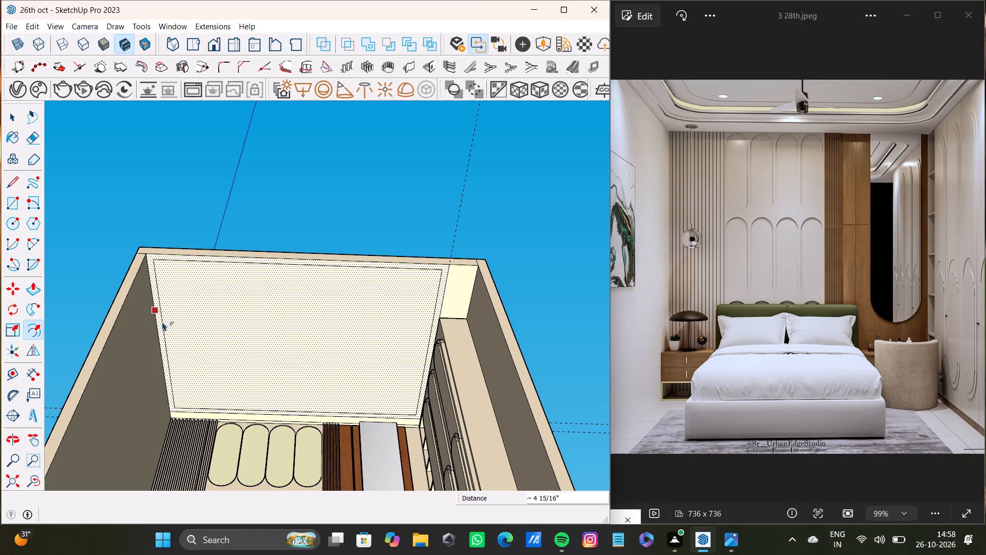
drag(162, 322, 168, 319)
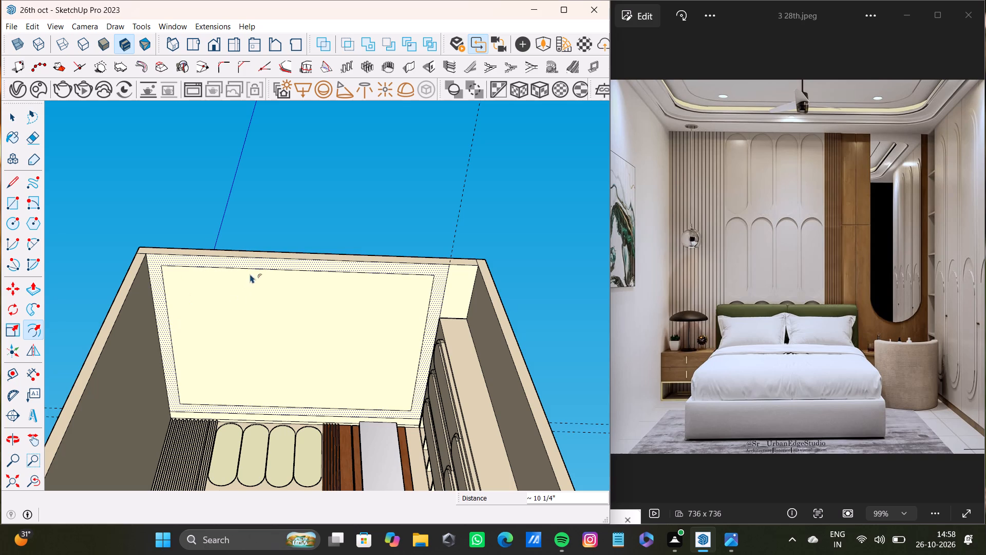
Offset the ceiling's outer outline inward again by about 1' 5 3/4" for a second inner rectangle.
scroll(250, 274, down, 19)
scroll(285, 329, up, 6)
middle_drag(293, 337, 294, 325)
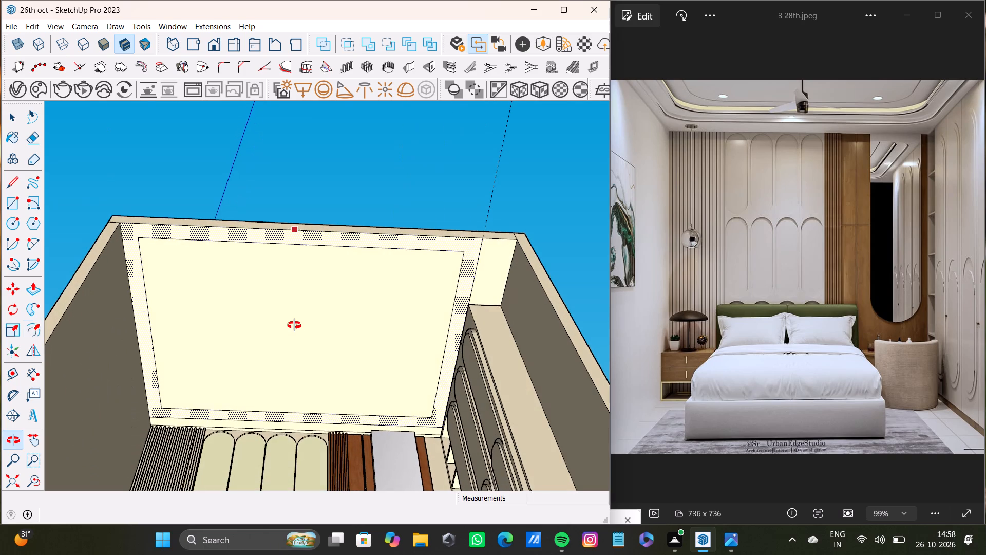
middle_drag(294, 325, 294, 325)
key(f)
drag(264, 324, 251, 252)
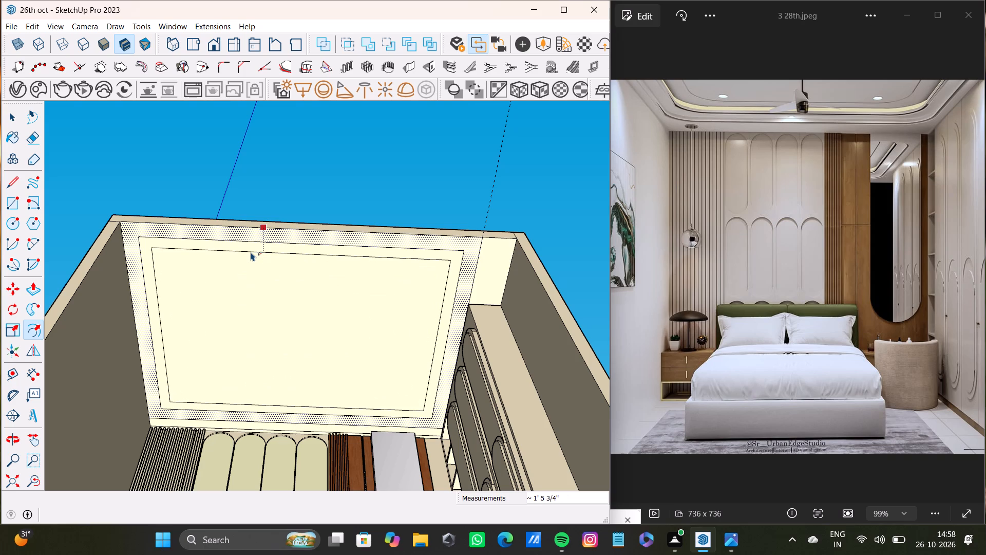
drag(251, 252, 251, 253)
key(space)
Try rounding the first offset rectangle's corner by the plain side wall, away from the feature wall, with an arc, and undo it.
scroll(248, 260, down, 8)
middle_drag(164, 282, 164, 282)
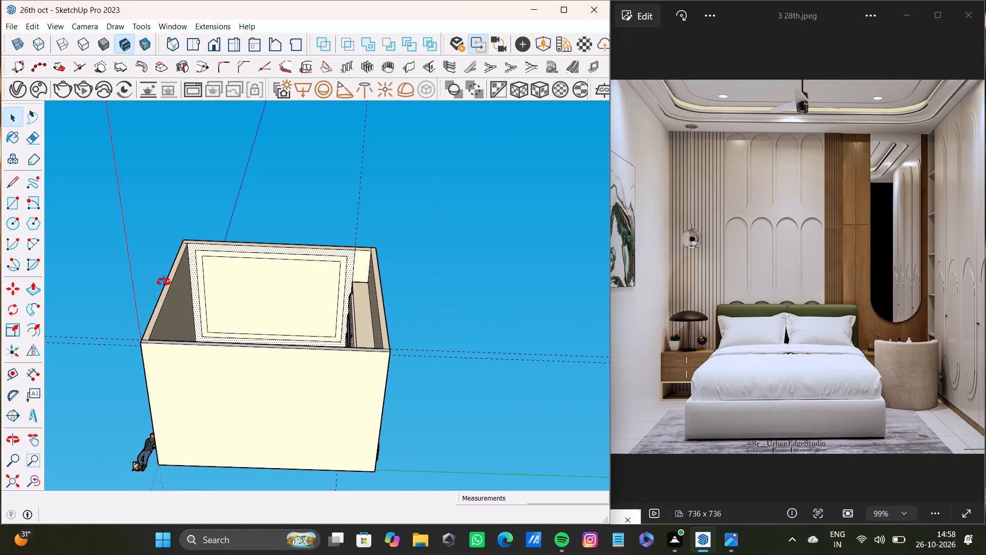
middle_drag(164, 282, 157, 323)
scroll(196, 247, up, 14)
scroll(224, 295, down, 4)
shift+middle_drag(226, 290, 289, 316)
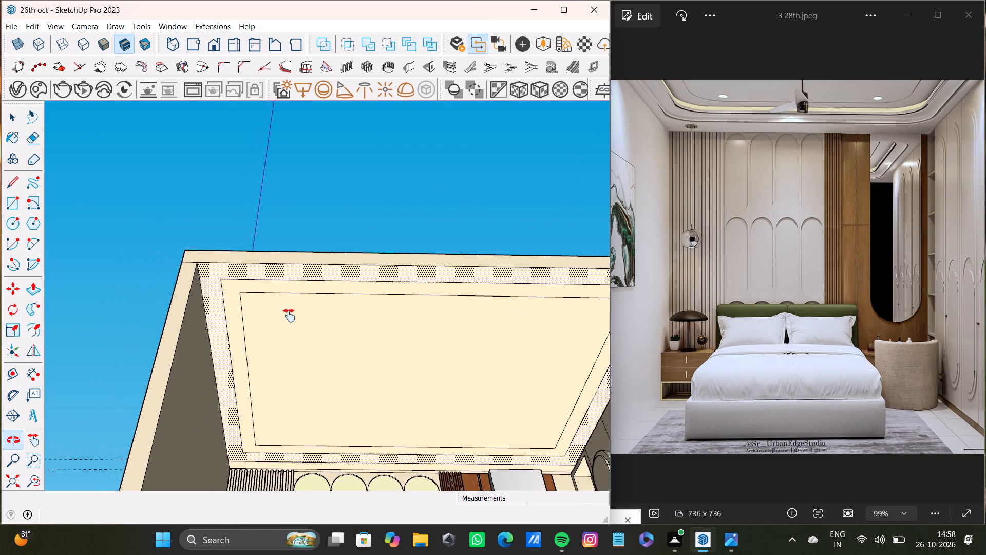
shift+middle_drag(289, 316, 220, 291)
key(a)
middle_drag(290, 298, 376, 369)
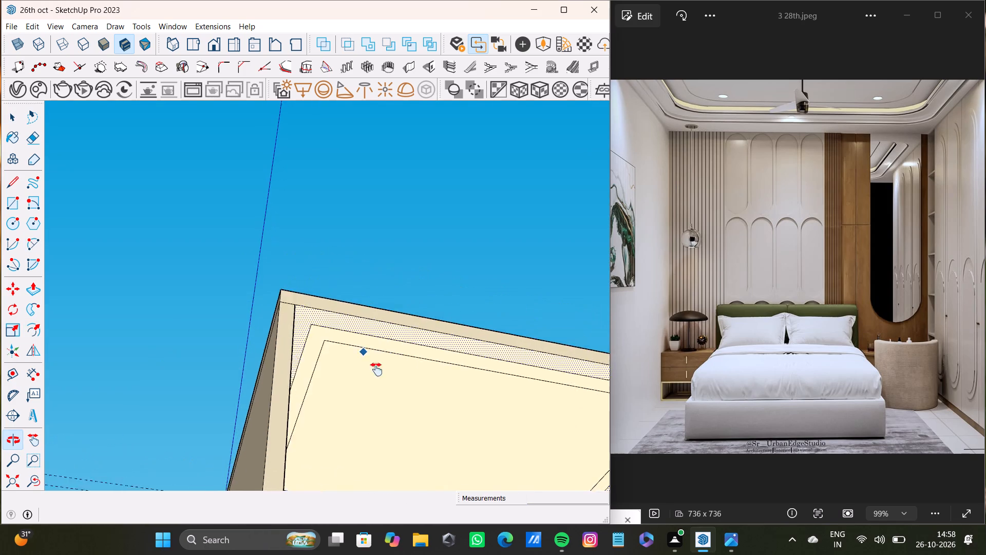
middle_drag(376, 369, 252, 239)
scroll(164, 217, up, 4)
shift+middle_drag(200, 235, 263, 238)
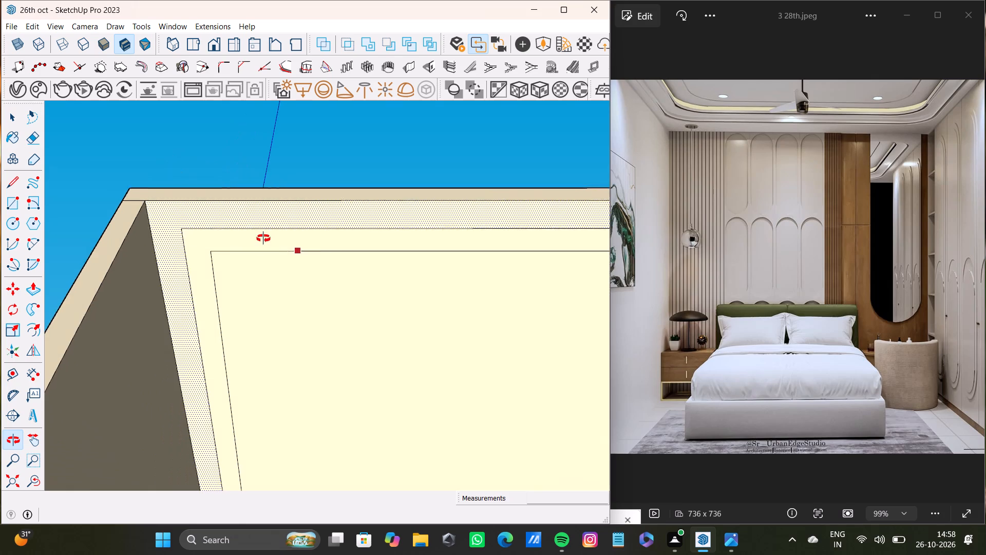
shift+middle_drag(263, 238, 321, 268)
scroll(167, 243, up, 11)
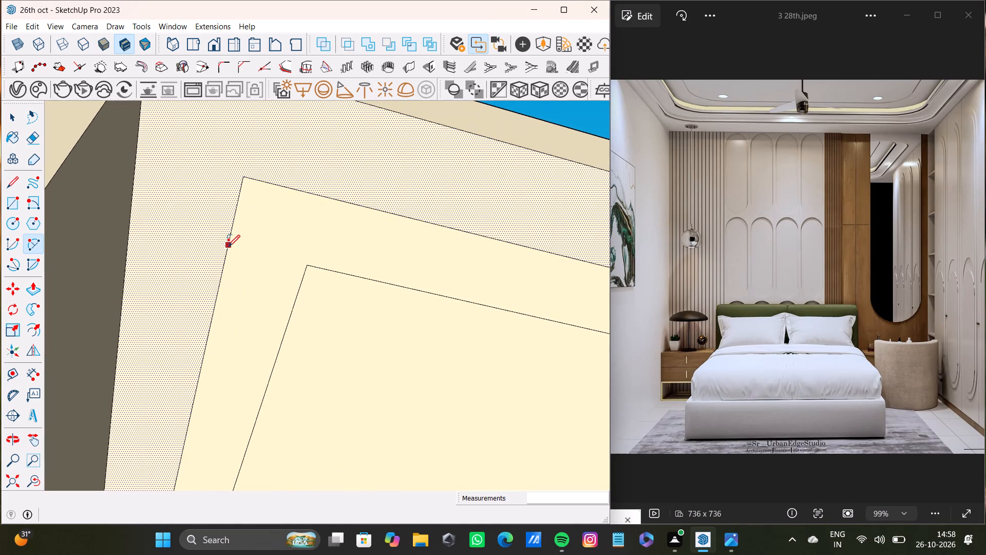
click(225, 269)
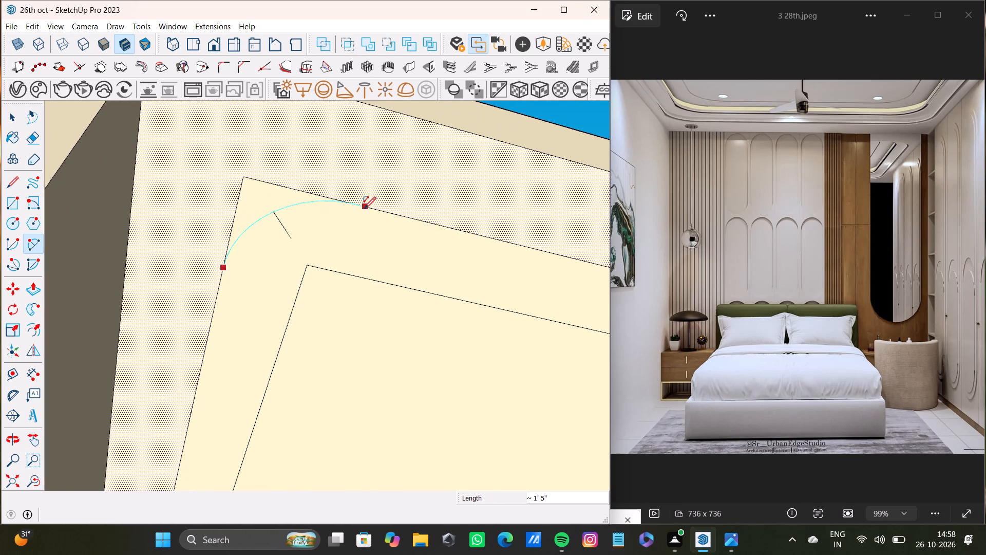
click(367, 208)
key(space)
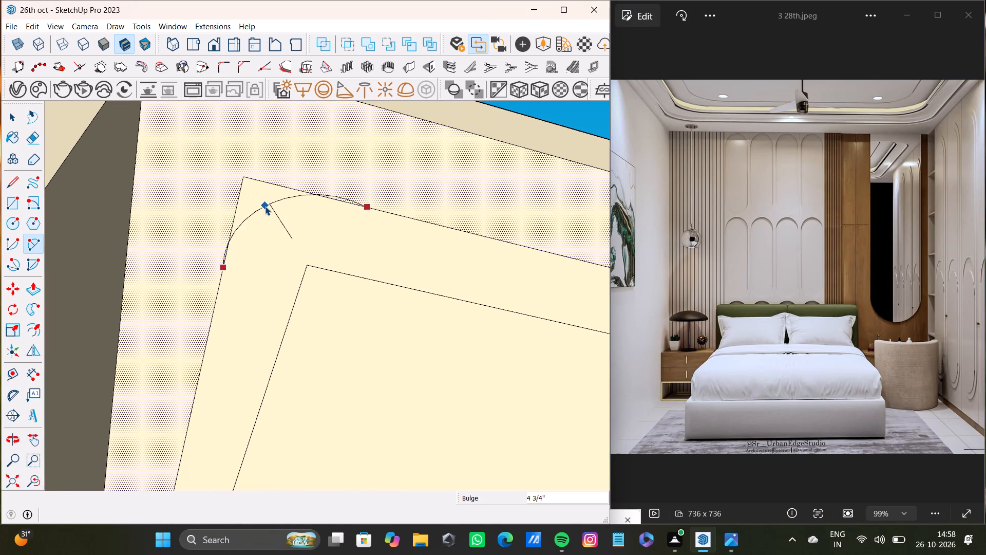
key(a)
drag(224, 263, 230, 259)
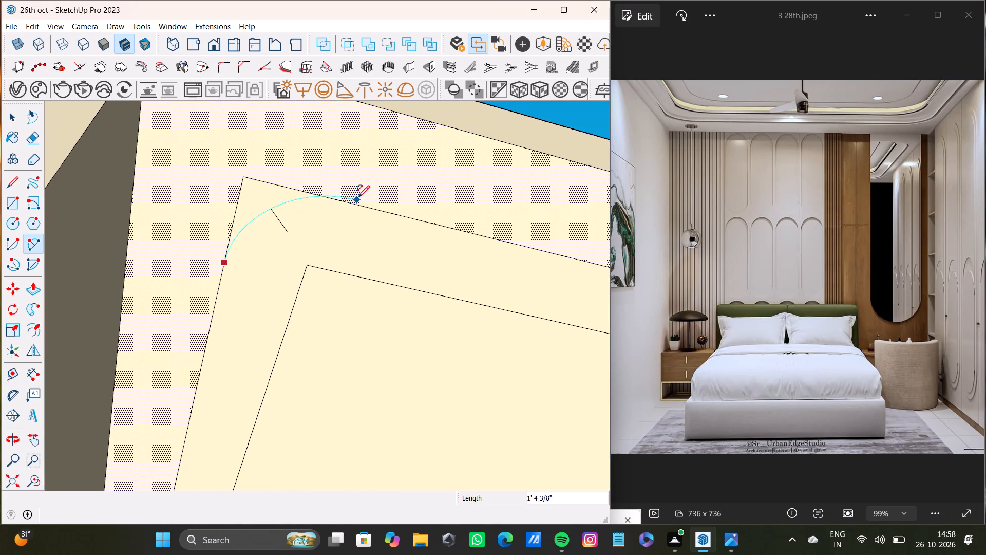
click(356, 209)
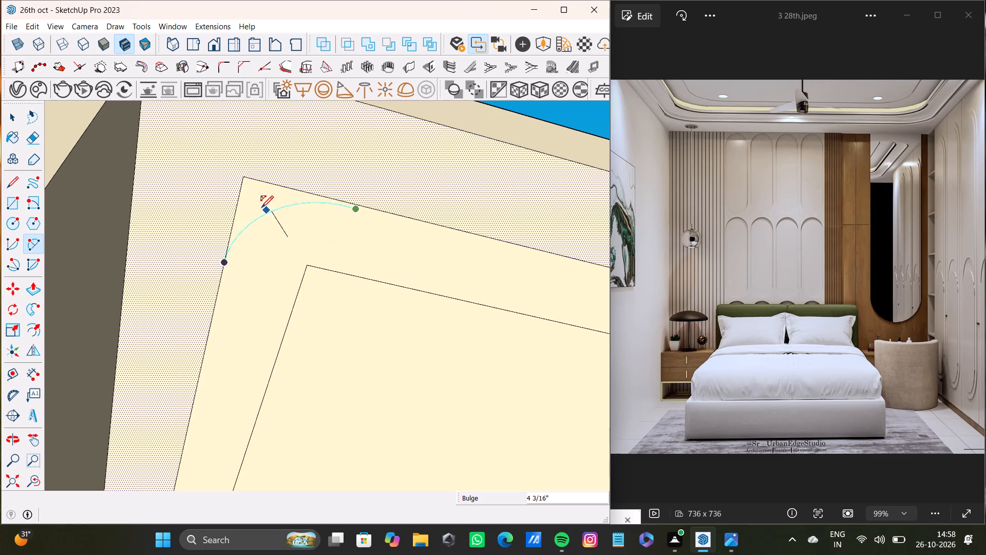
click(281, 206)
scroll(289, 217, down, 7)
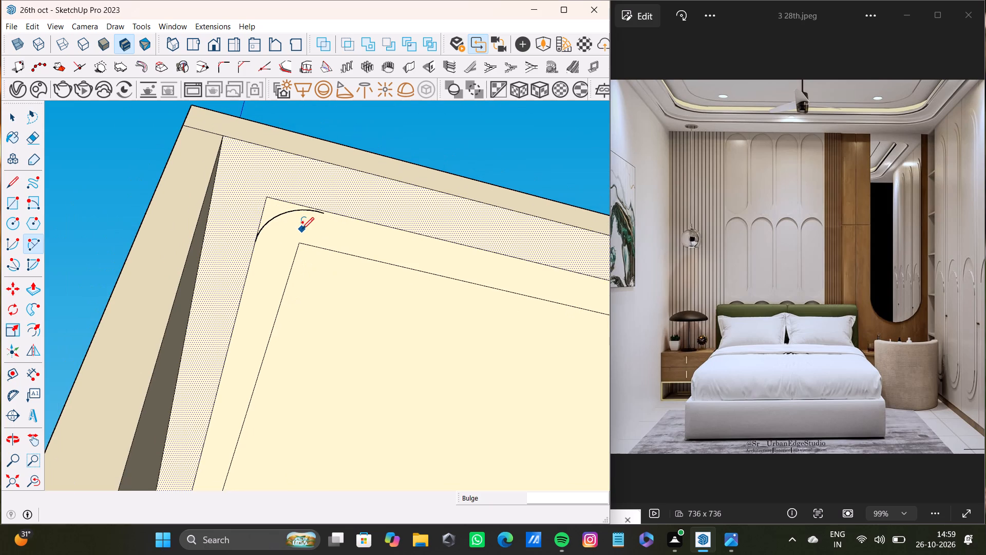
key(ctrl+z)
Draw an arc of about 11 7/8" radius across the same corner of the first offset rectangle.
key(a)
scroll(260, 251, up, 4)
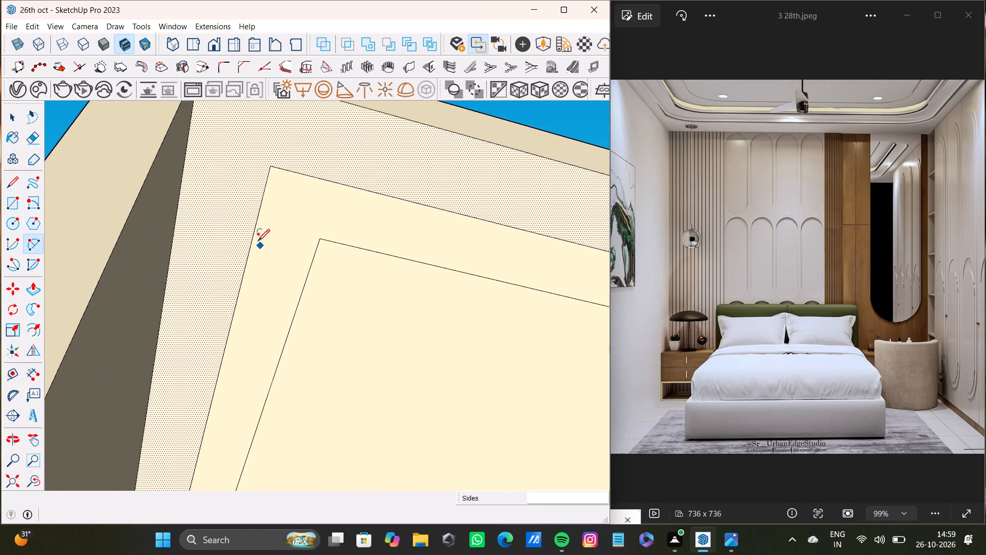
scroll(258, 241, up, 2)
click(253, 239)
drag(376, 174, 380, 179)
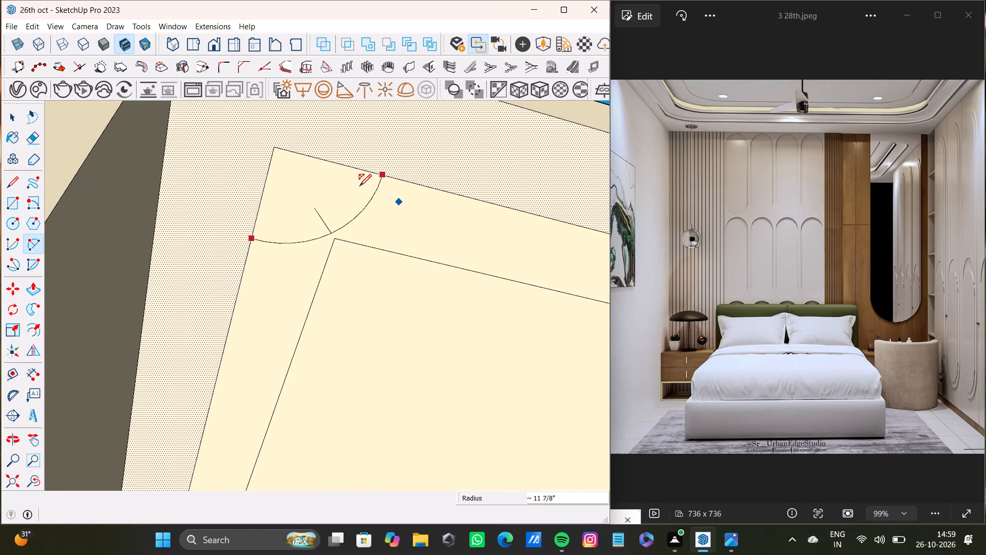
click(320, 168)
Draw an arc of about 1' 4 1/4" radius across the first offset rectangle's corner between the plain side wall and the feature wall.
scroll(339, 191, down, 19)
middle_drag(361, 303, 212, 338)
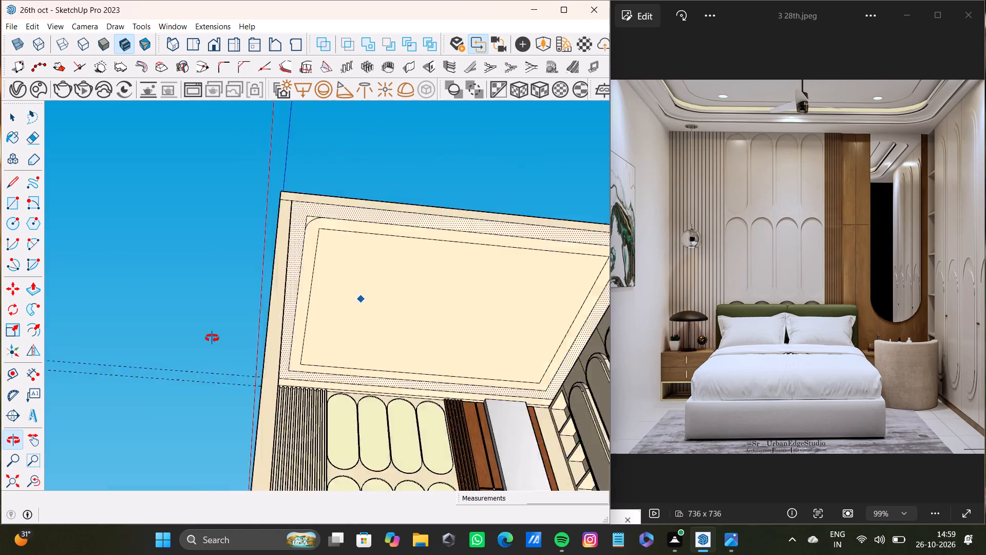
middle_drag(212, 338, 204, 269)
scroll(350, 337, up, 9)
middle_drag(329, 328, 311, 336)
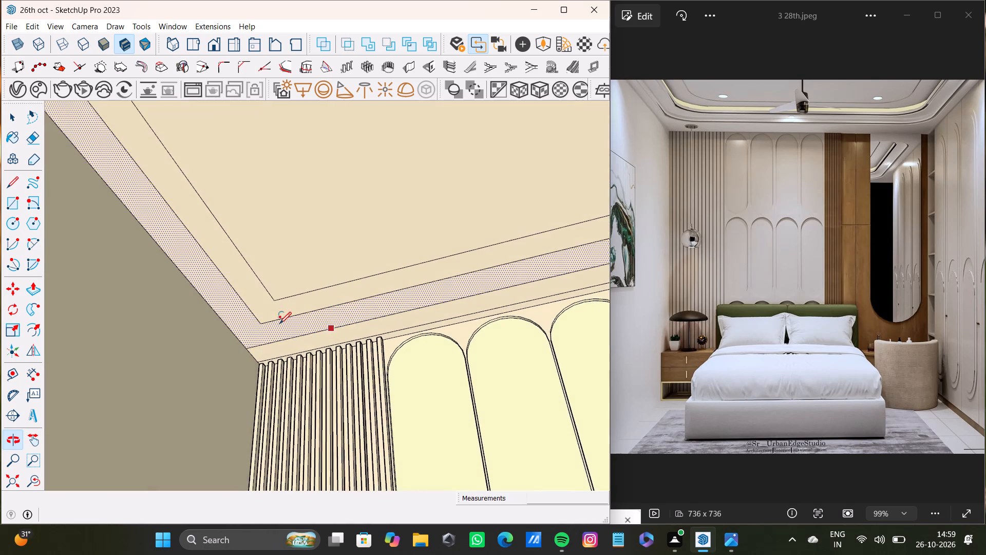
scroll(259, 308, up, 7)
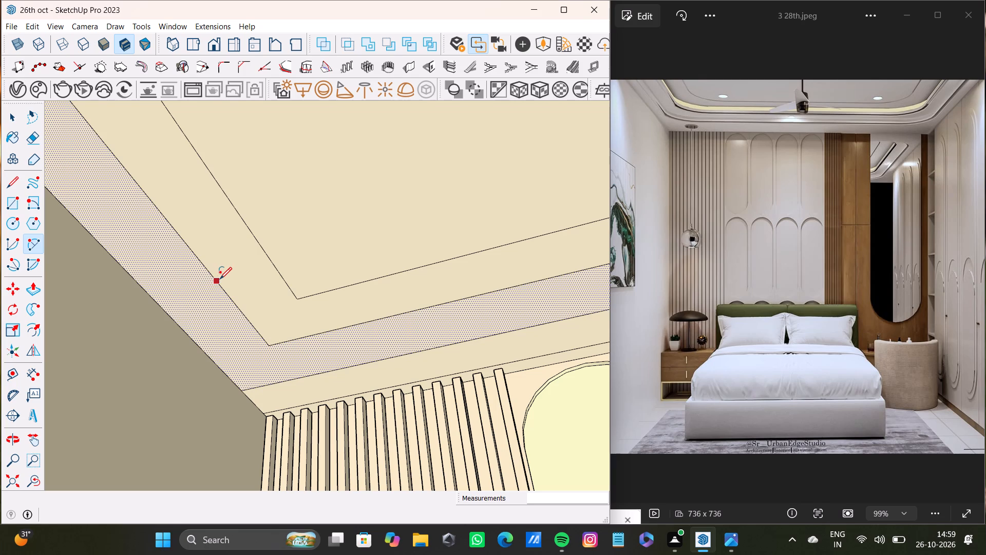
click(220, 279)
click(375, 322)
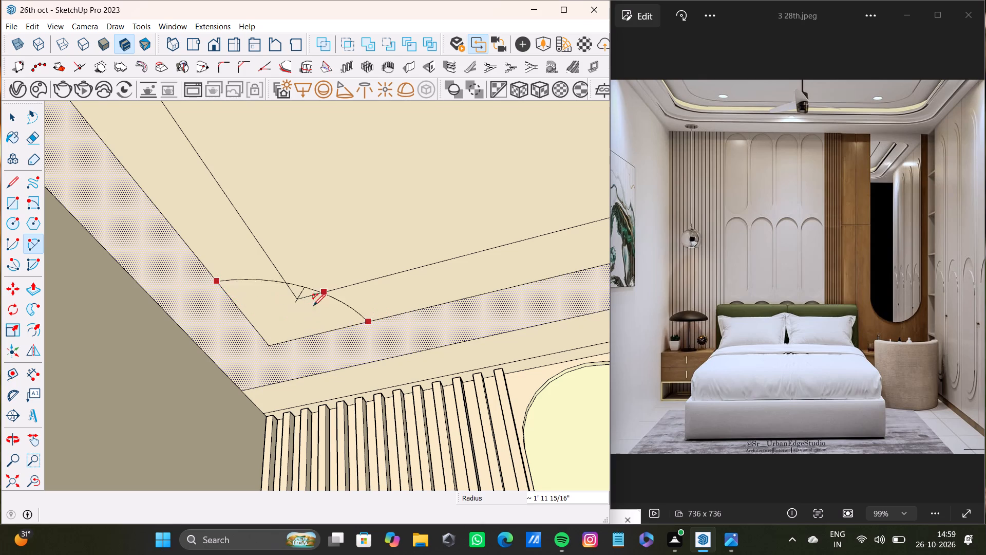
click(266, 319)
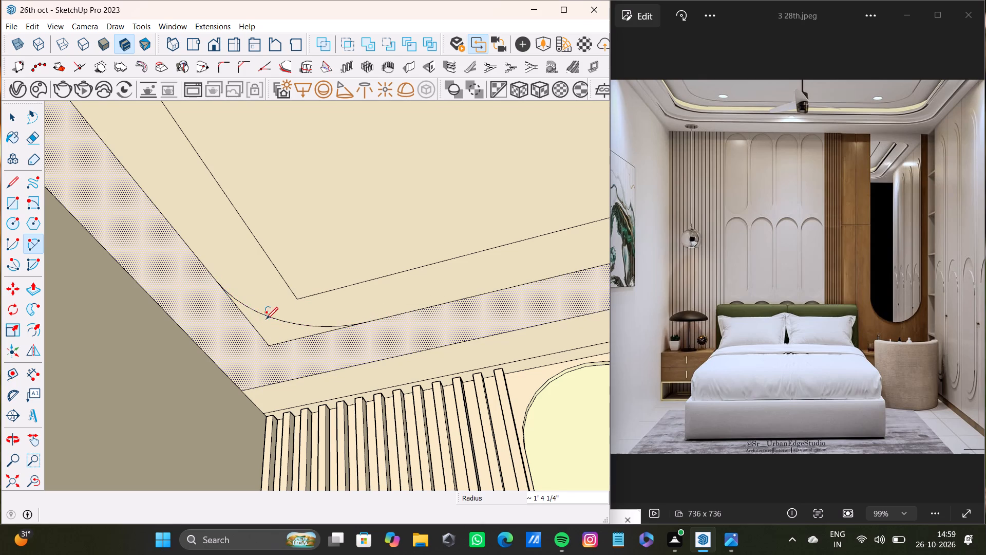
Draw an arc of about 10 9/16" radius across the first offset rectangle's corner between the feature wall and the arched wardrobe wall.
scroll(281, 346, down, 19)
middle_drag(282, 346, 390, 363)
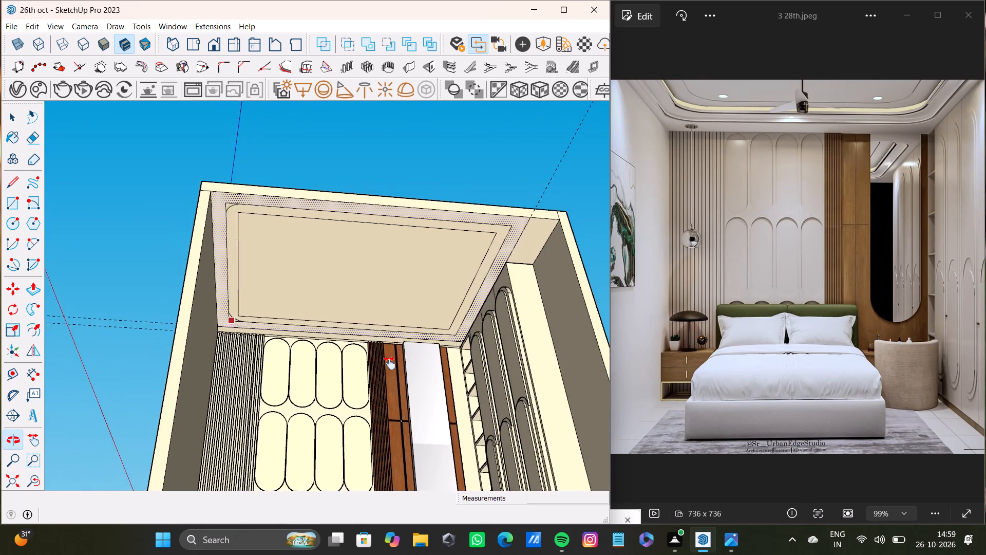
middle_drag(390, 363, 390, 376)
scroll(374, 348, up, 9)
middle_drag(378, 358, 414, 351)
scroll(368, 359, up, 3)
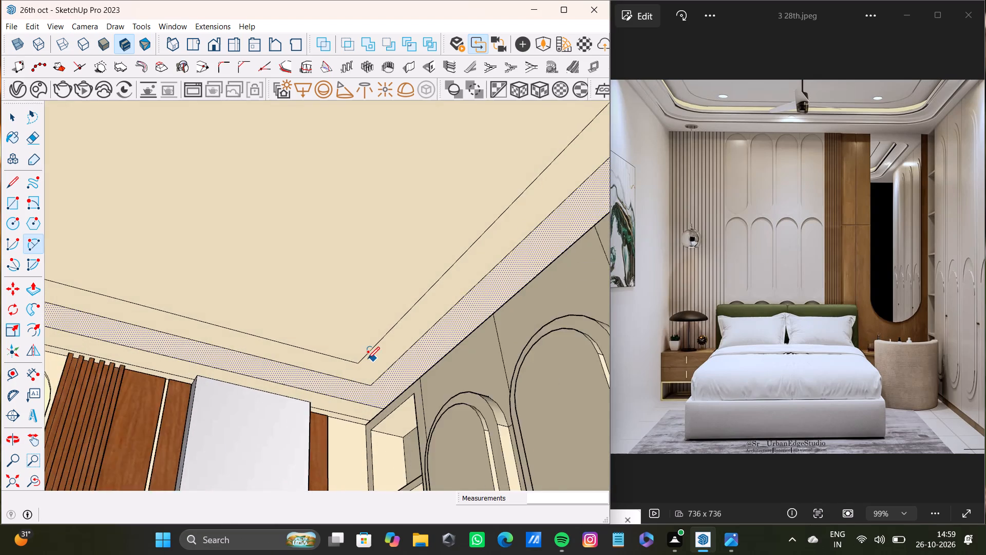
scroll(368, 359, up, 2)
middle_drag(368, 359, 415, 356)
scroll(324, 395, up, 7)
click(299, 373)
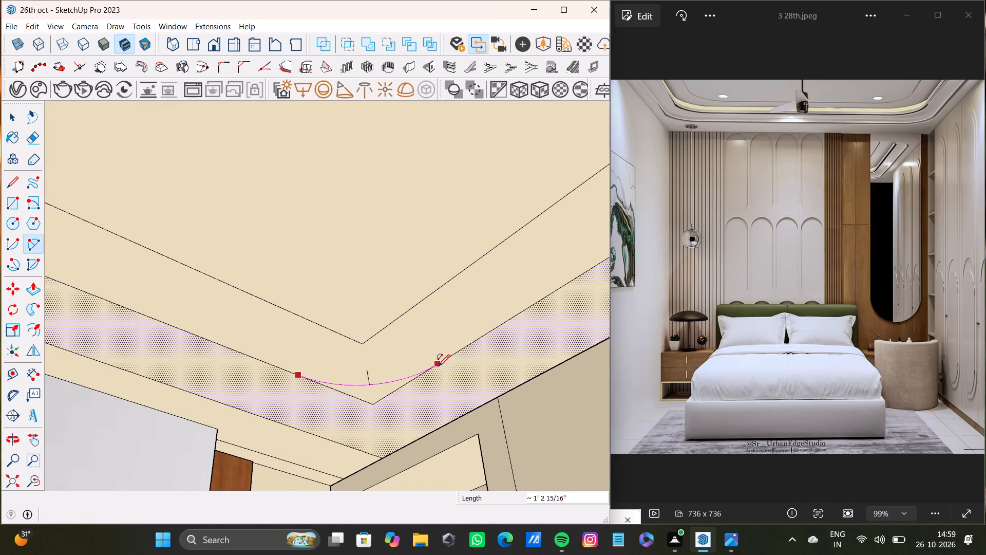
drag(439, 365, 434, 364)
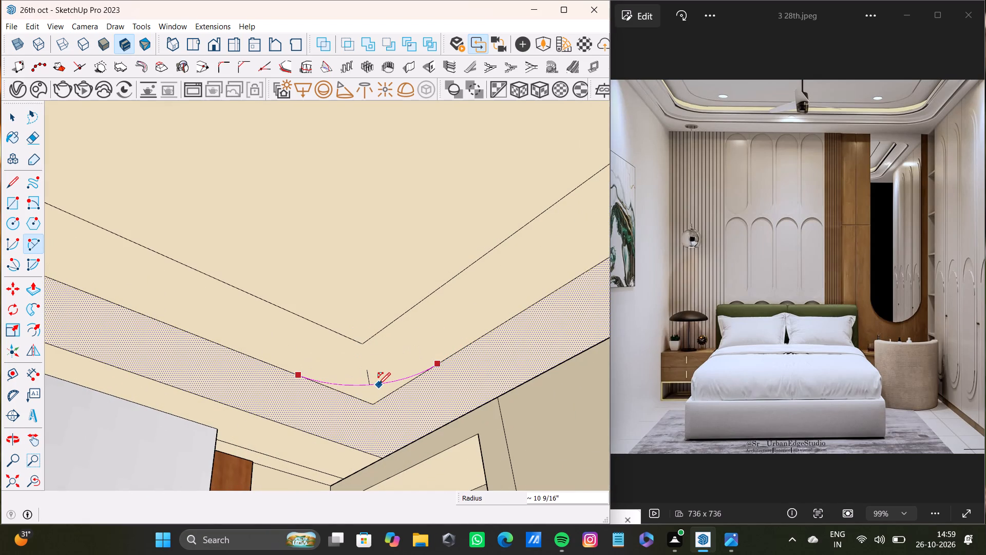
click(378, 384)
Draw an arc of about 9 13/16" radius across the first offset rectangle's corner by the wardrobe wall, away from the feature wall.
scroll(378, 384, down, 14)
shift+middle_drag(378, 384, 322, 367)
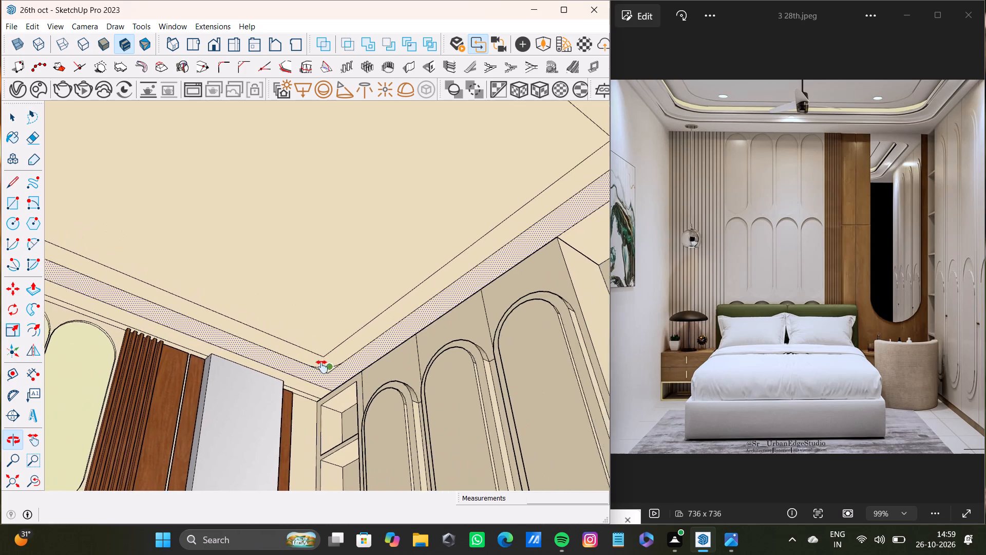
shift+middle_drag(322, 367, 374, 351)
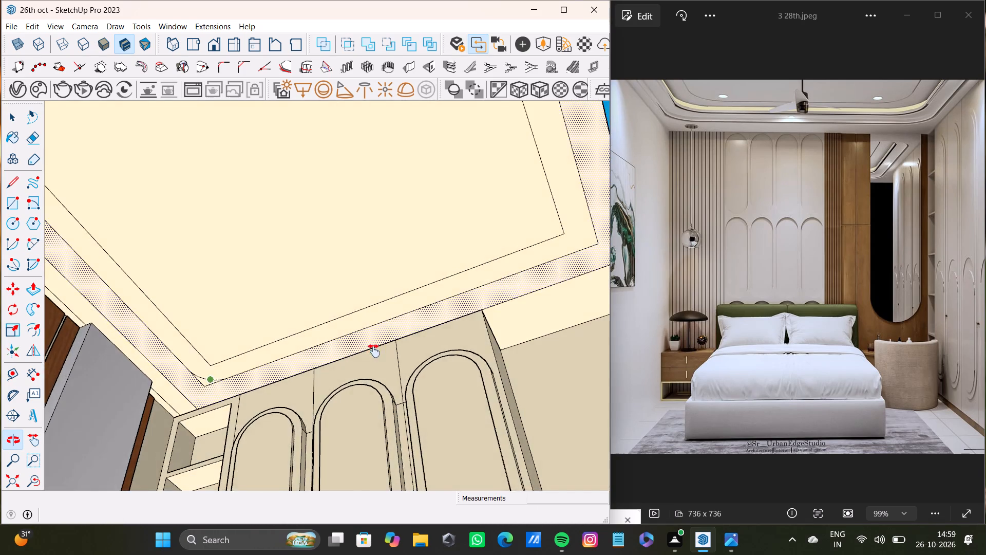
shift+middle_drag(374, 351, 279, 357)
scroll(439, 281, up, 7)
middle_drag(435, 279, 528, 312)
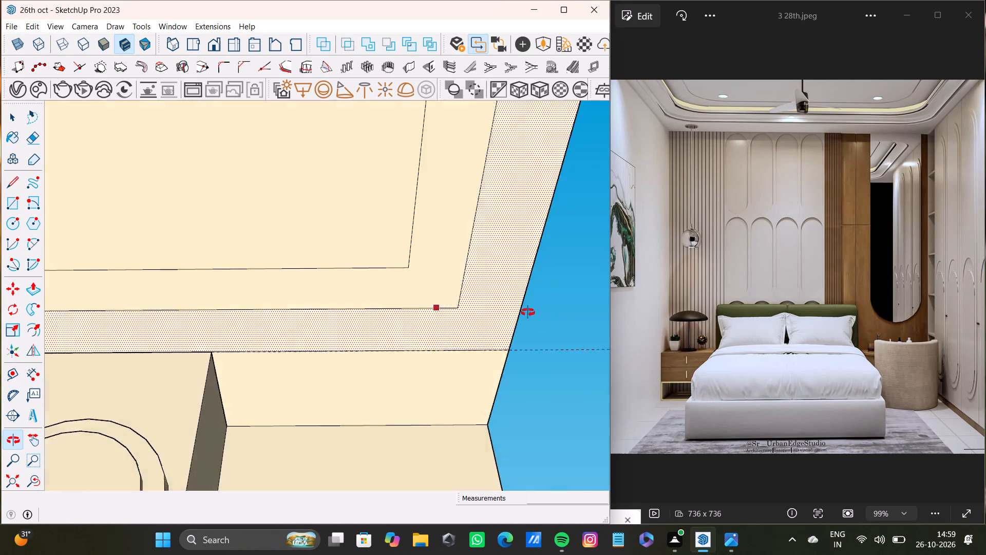
middle_drag(528, 312, 528, 358)
scroll(349, 336, up, 2)
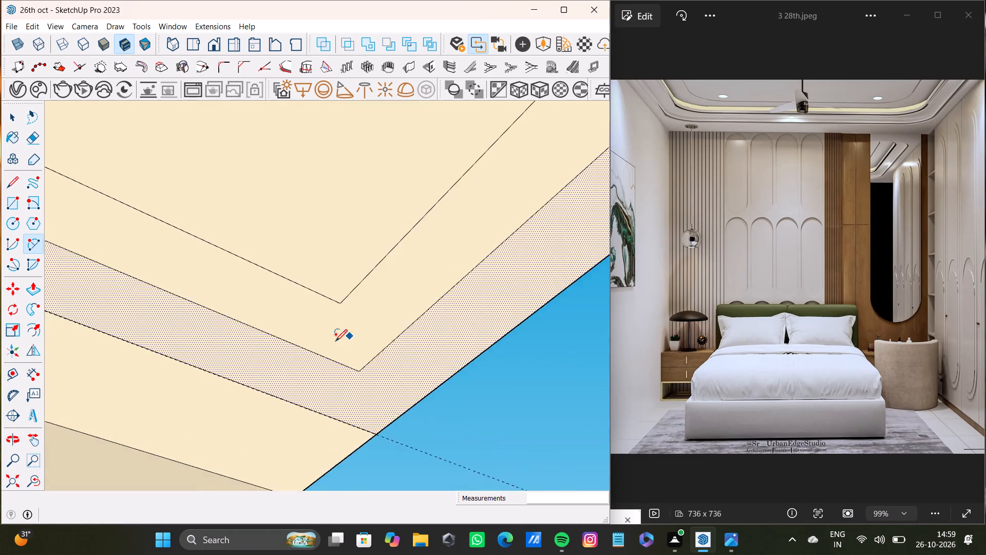
scroll(335, 341, up, 4)
click(278, 341)
click(437, 321)
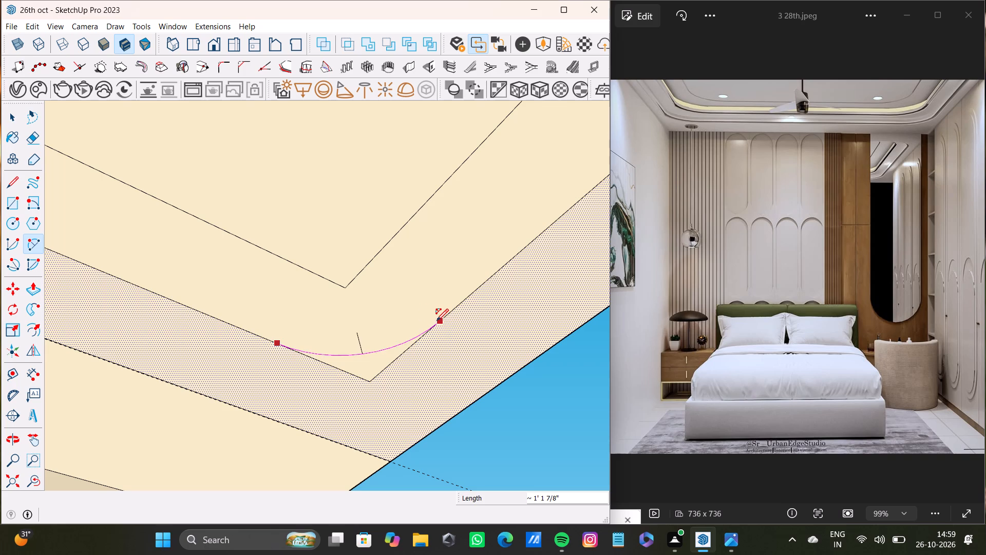
click(383, 354)
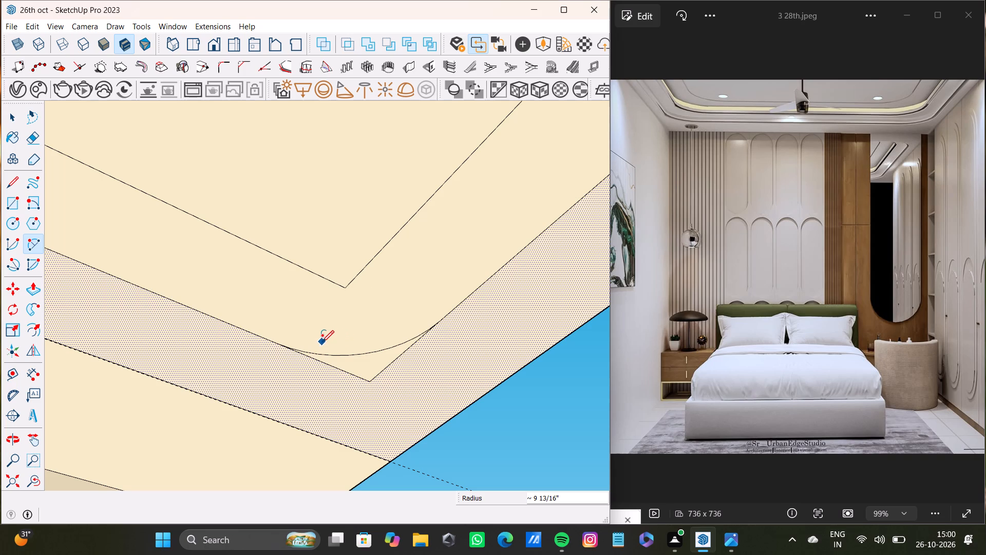
Round the inner rectangle's corner between the feature wall and the arched wardrobe wall with an arc.
scroll(322, 342, down, 16)
scroll(308, 341, down, 5)
shift+middle_drag(308, 341, 308, 365)
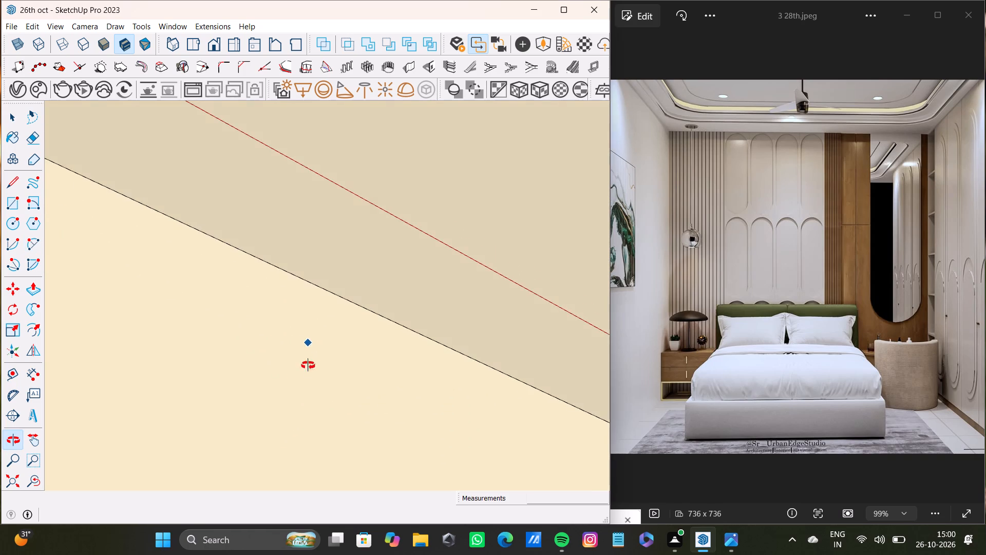
shift+middle_drag(308, 365, 307, 362)
drag(37, 484, 30, 484)
click(13, 480)
middle_drag(391, 318, 0, 336)
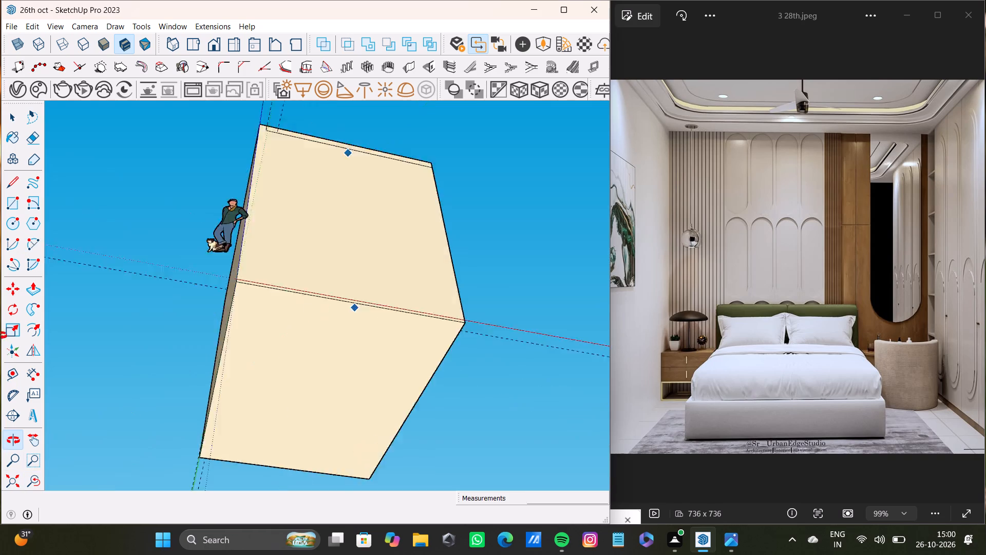
middle_drag(0, 336, 0, 379)
scroll(220, 292, up, 5)
shift+middle_drag(319, 256, 118, 349)
scroll(162, 398, up, 8)
shift+middle_drag(240, 360, 249, 359)
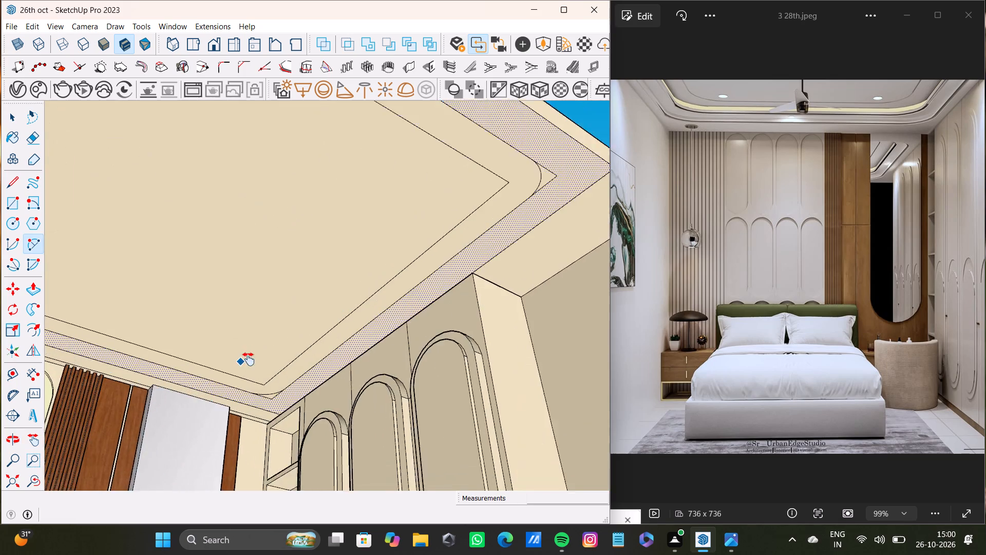
shift+middle_drag(249, 359, 371, 336)
scroll(313, 409, up, 8)
middle_drag(314, 401, 333, 364)
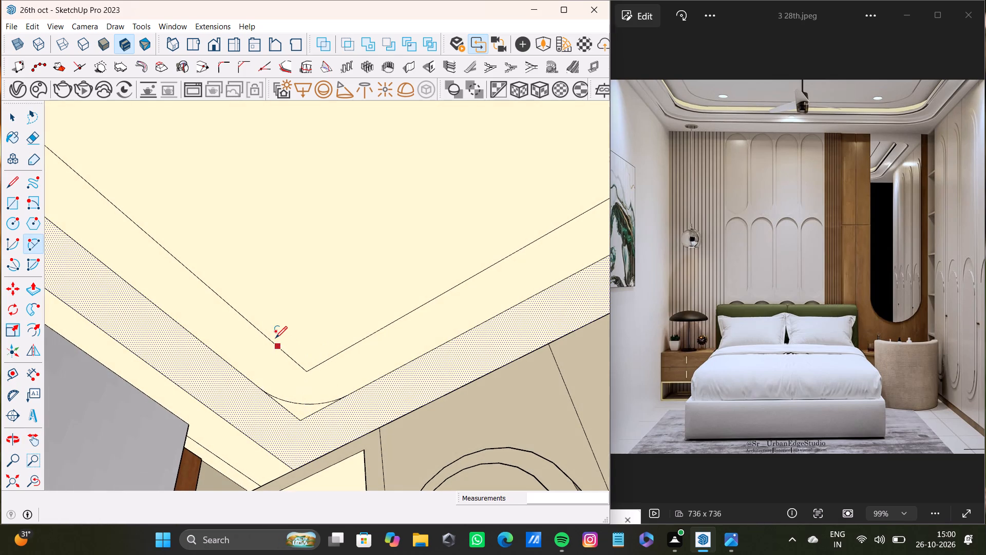
click(273, 337)
click(356, 339)
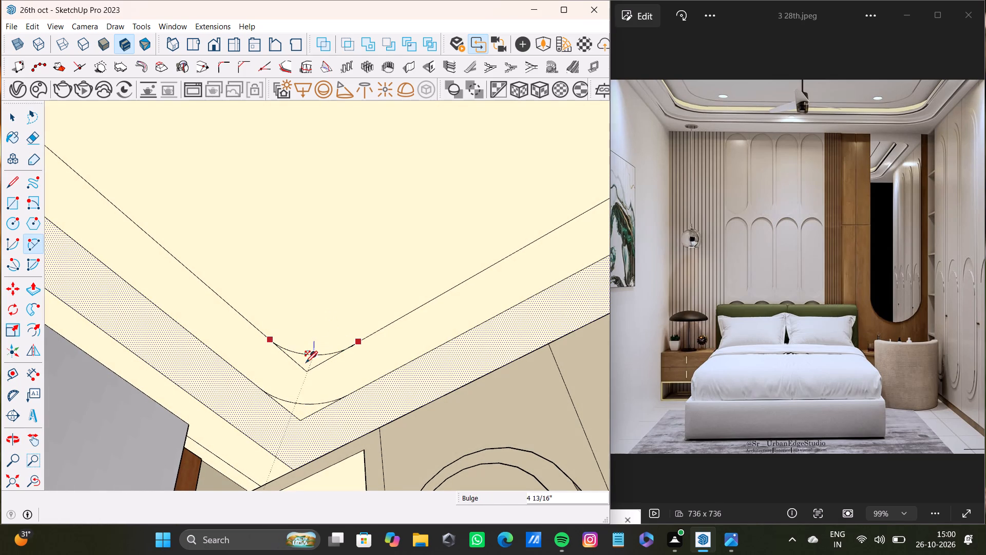
click(299, 355)
Delete the square corner segments outside the arcs of both ceiling rectangles where the feature wall meets the wardrobe wall.
key(space)
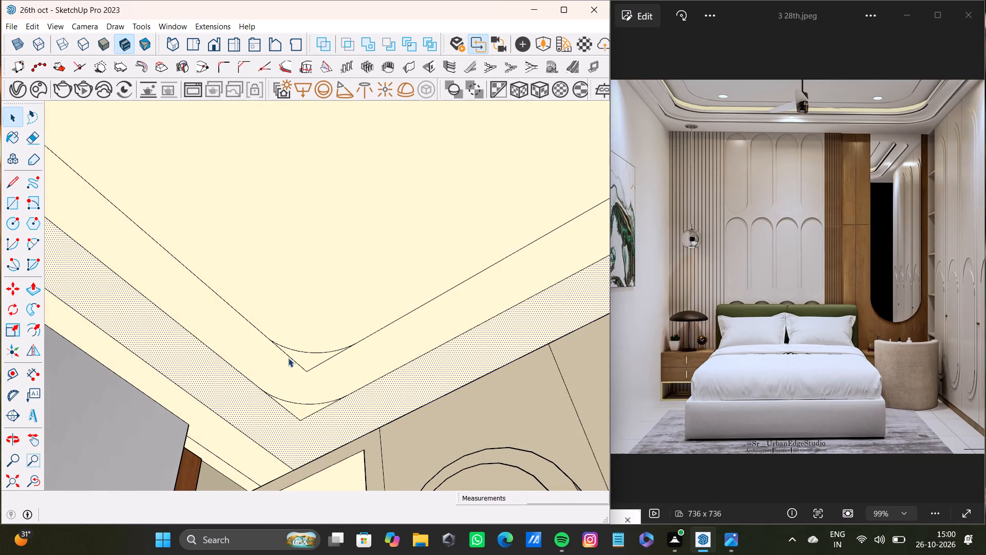
click(291, 358)
shift+click(314, 365)
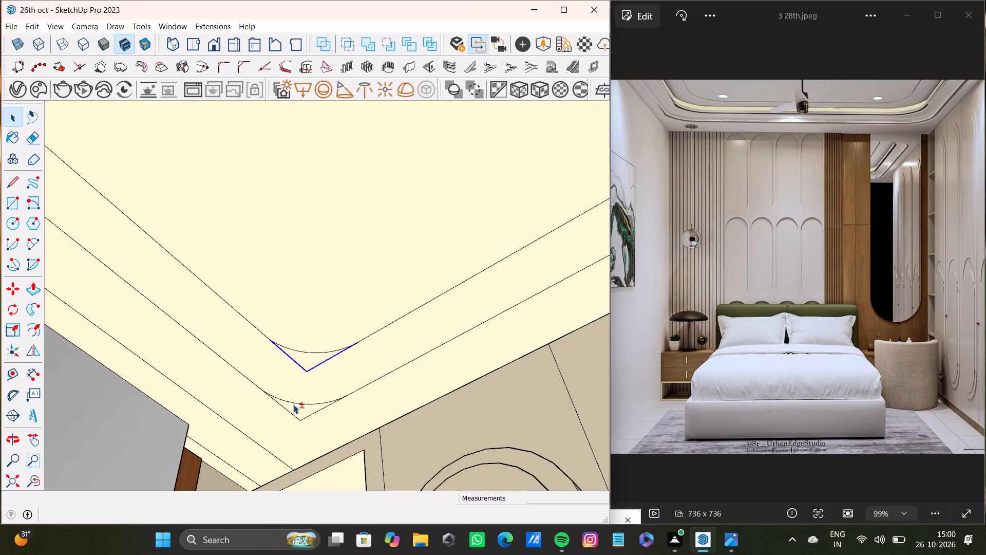
shift+click(294, 415)
shift+click(310, 416)
key(shift+Delete)
Round the inner rectangle's corner by the wardrobe wall, away from the feature wall, with an arc.
scroll(273, 361, down, 3)
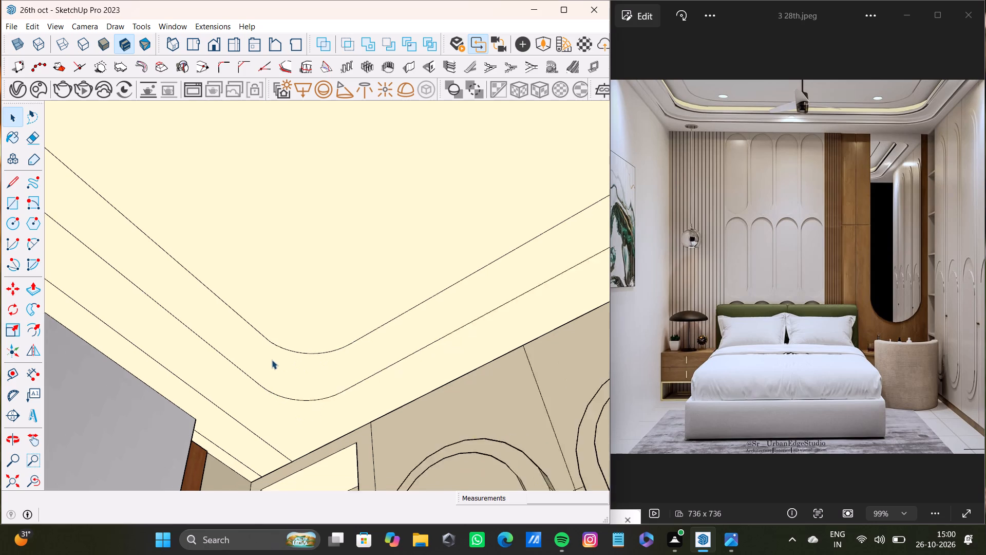
scroll(272, 360, down, 11)
middle_drag(384, 342, 232, 337)
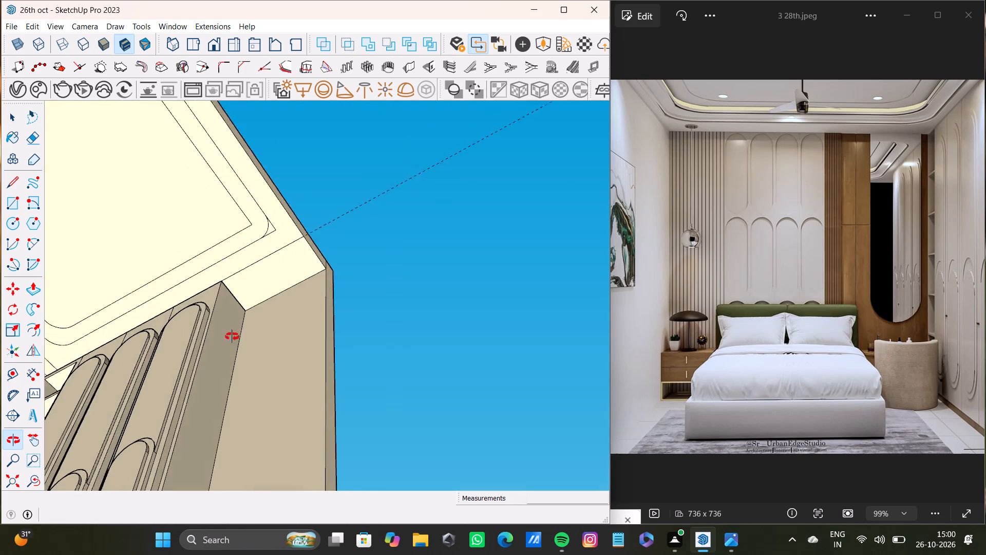
middle_drag(232, 337, 259, 544)
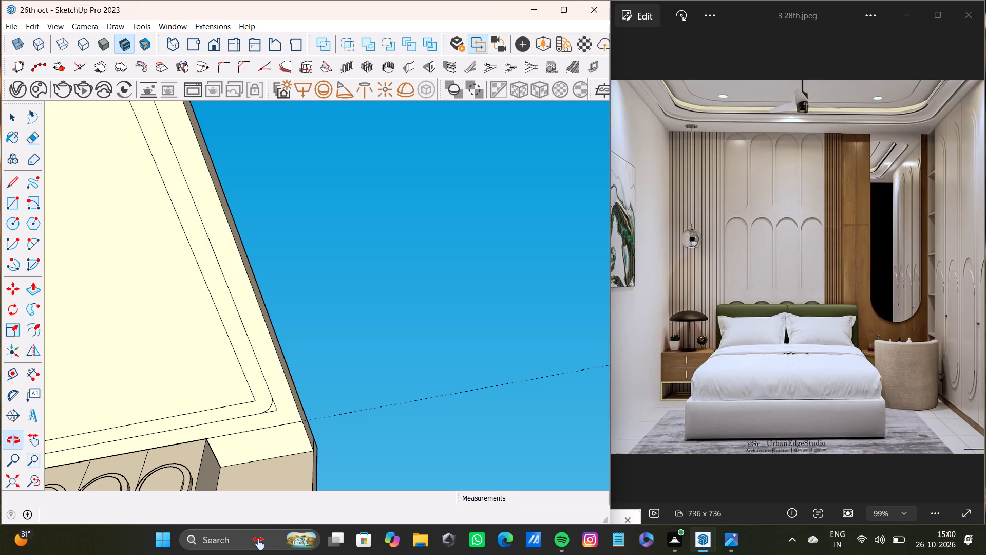
middle_drag(259, 544, 315, 497)
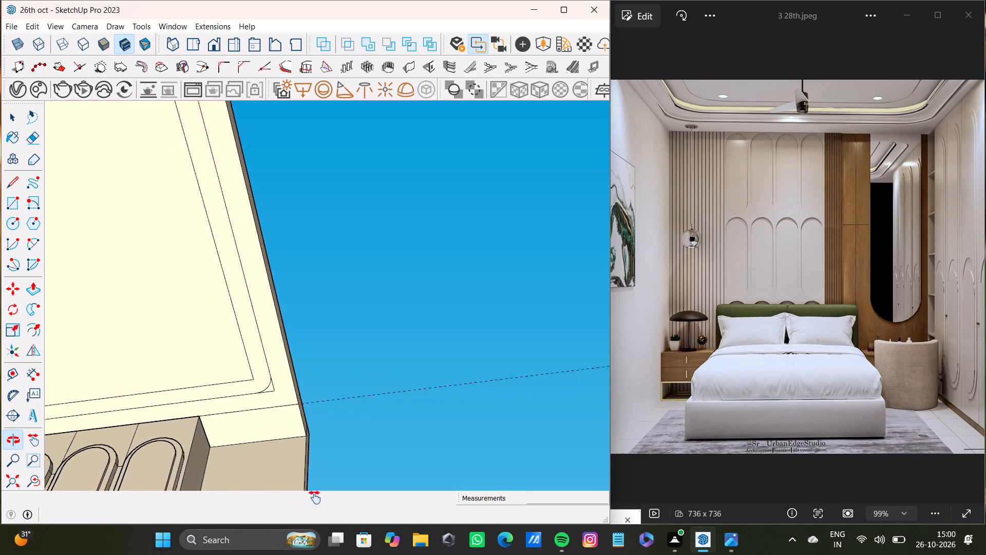
middle_drag(315, 497, 324, 464)
click(29, 242)
scroll(262, 298, up, 7)
middle_drag(285, 329, 285, 318)
click(267, 362)
click(299, 315)
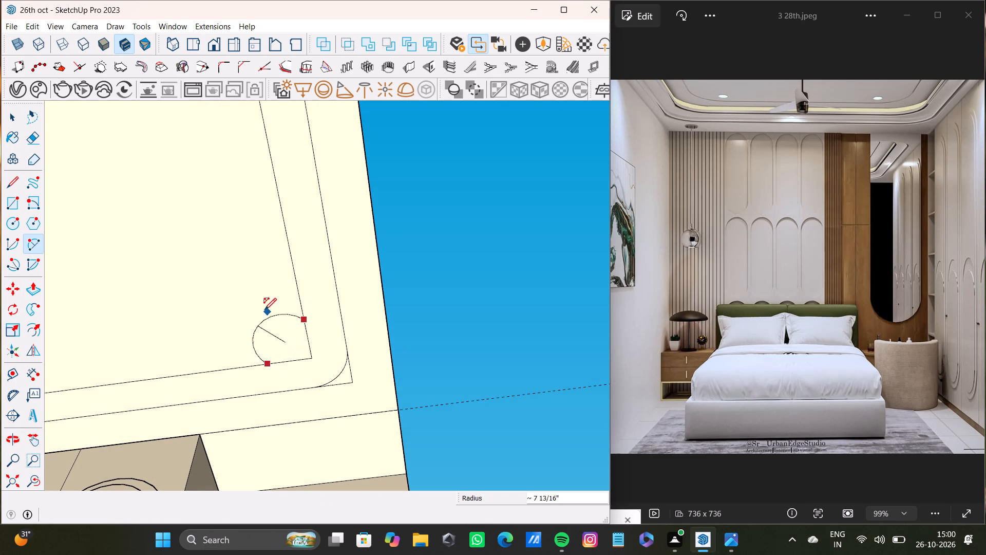
click(304, 338)
Delete the square corner segments outside both arcs at the wardrobe-side corner away from the feature wall.
key(space)
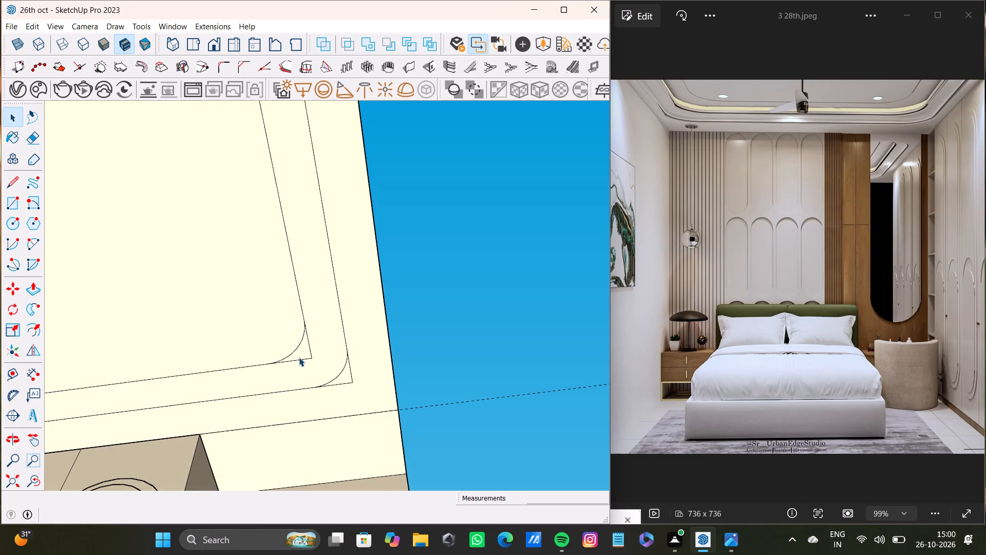
shift+click(299, 357)
shift+click(306, 358)
shift+click(307, 348)
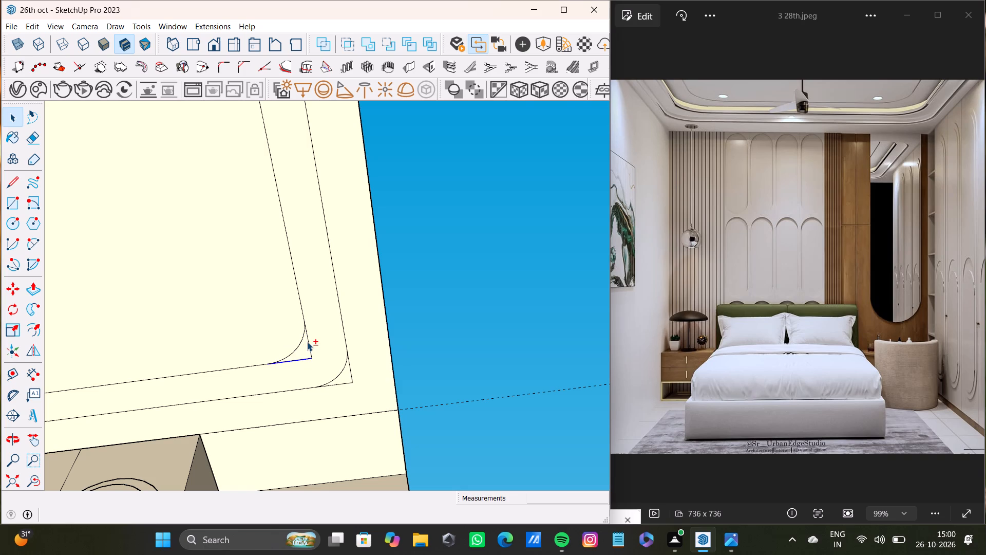
shift+click(308, 342)
shift+click(346, 383)
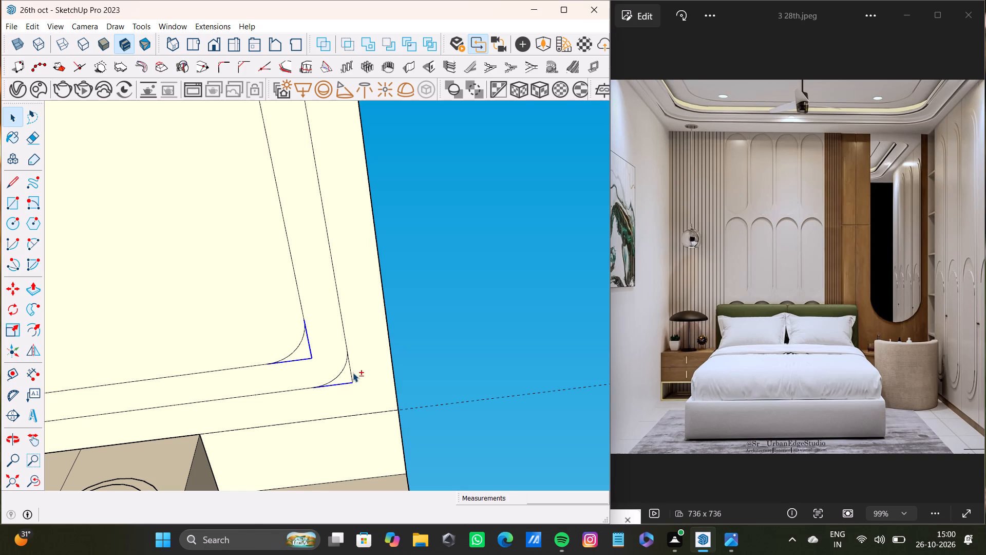
shift+click(350, 374)
key(shift+Delete)
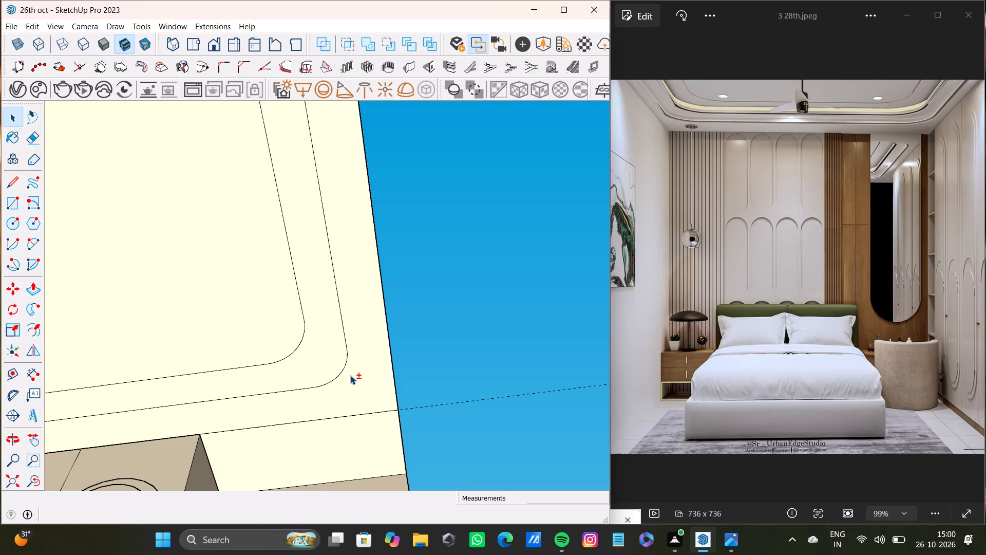
Round the inner ceiling rectangle's corner by the plain side wall, away from the feature wall, with an arc of about 3 5/8" bulge.
drag(37, 485, 32, 485)
click(14, 485)
middle_drag(398, 295, 0, 423)
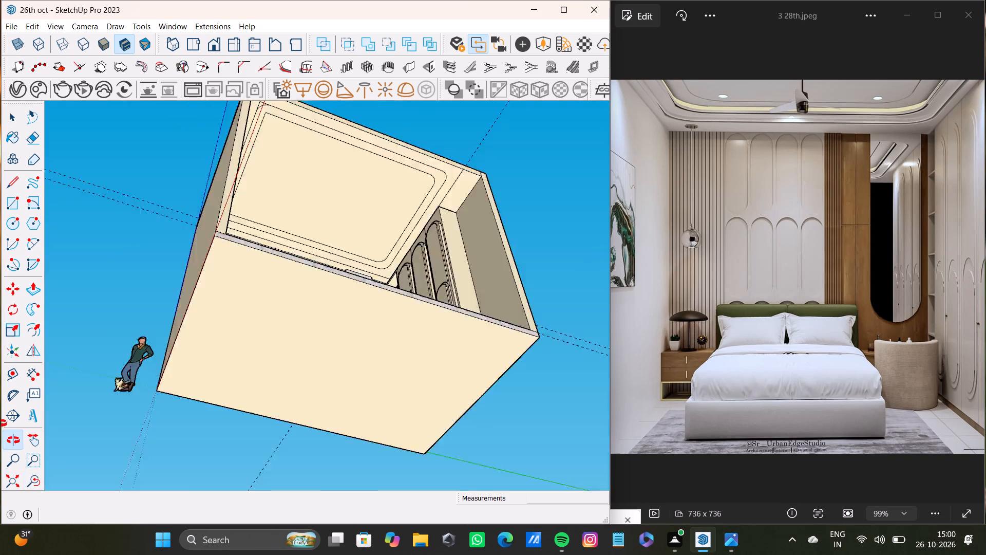
middle_drag(0, 423, 0, 455)
scroll(233, 270, up, 4)
shift+middle_drag(242, 235, 191, 296)
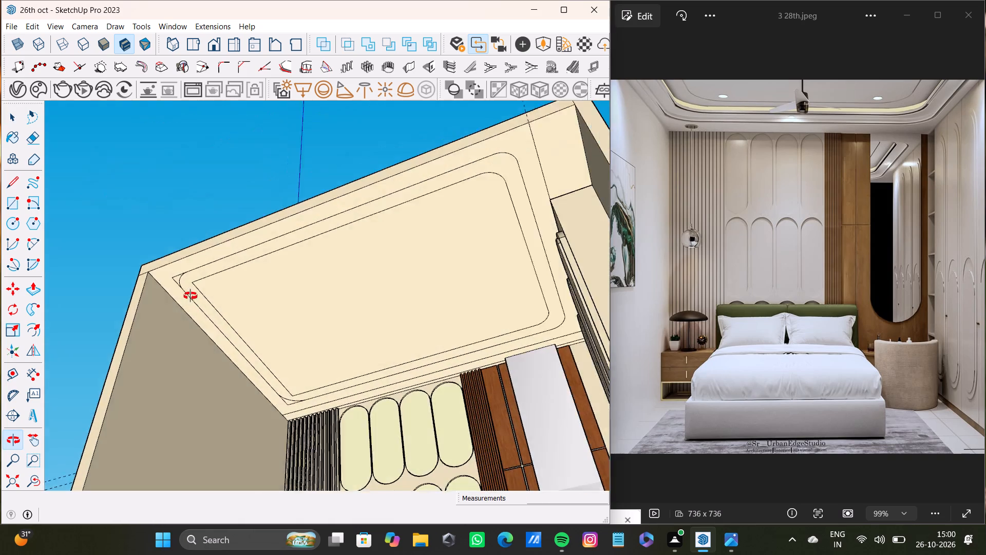
shift+middle_drag(191, 296, 154, 306)
scroll(181, 295, up, 8)
key(shift+a)
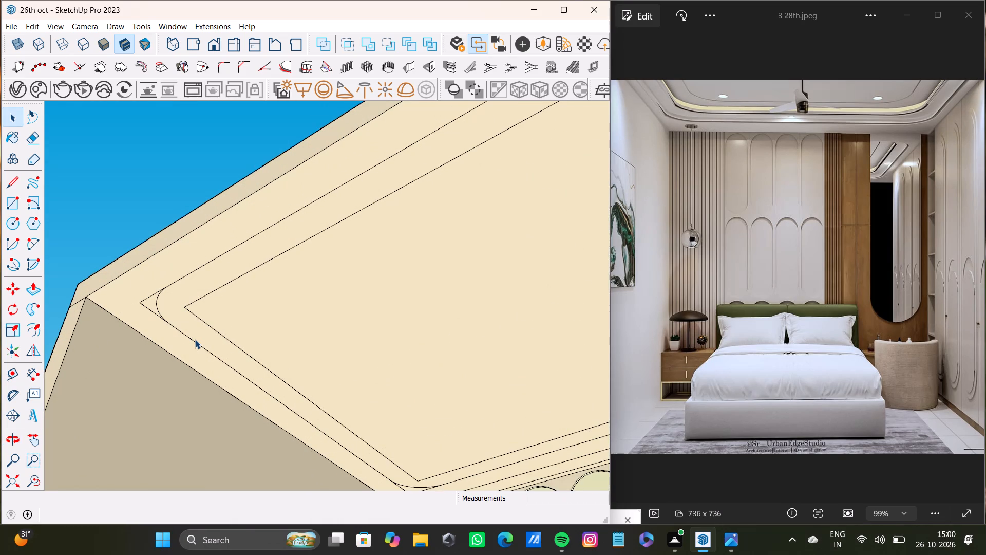
scroll(215, 316, up, 8)
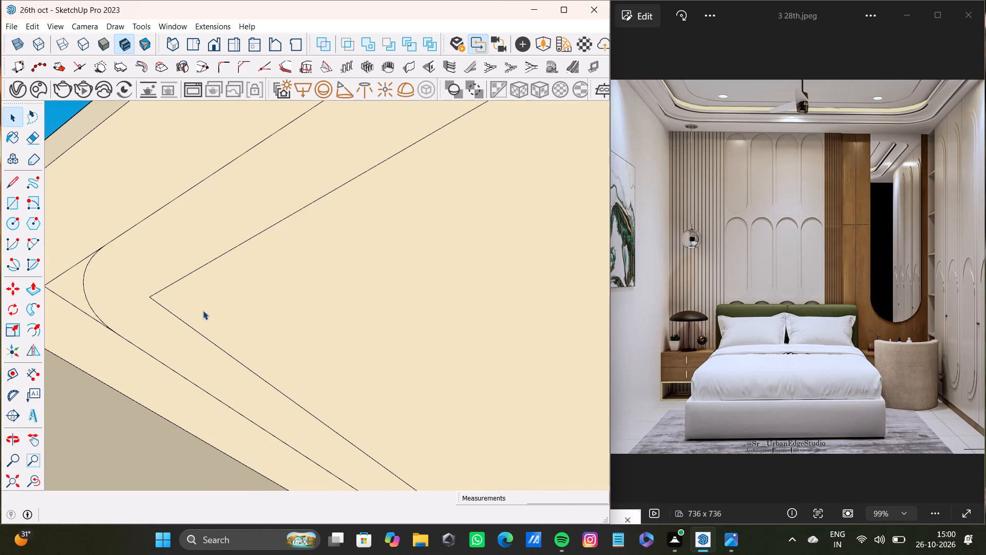
key(a)
click(212, 263)
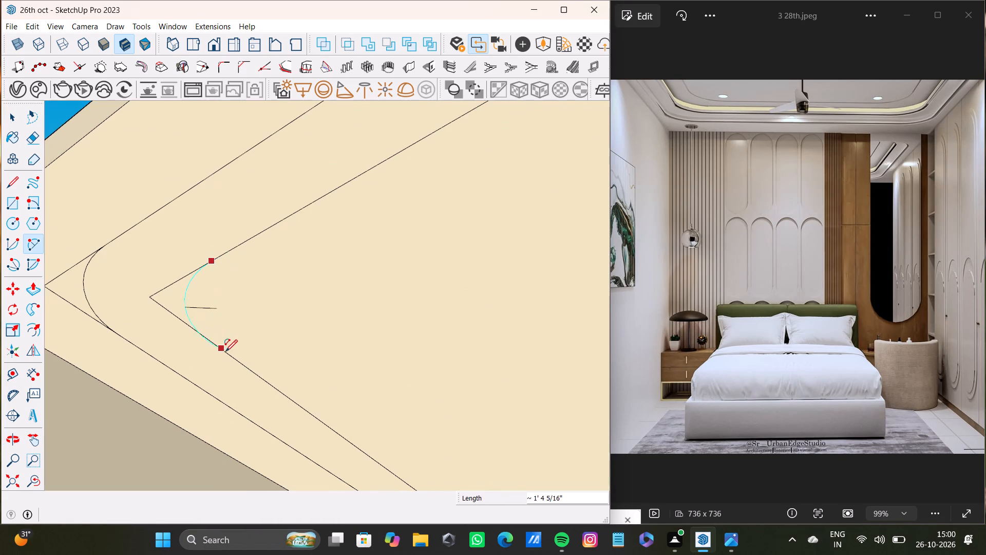
click(226, 350)
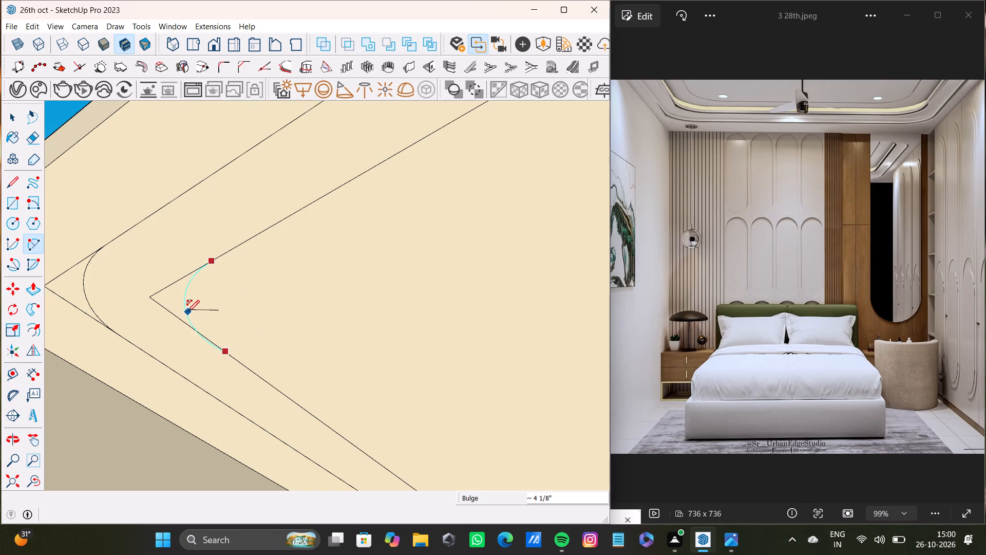
click(189, 308)
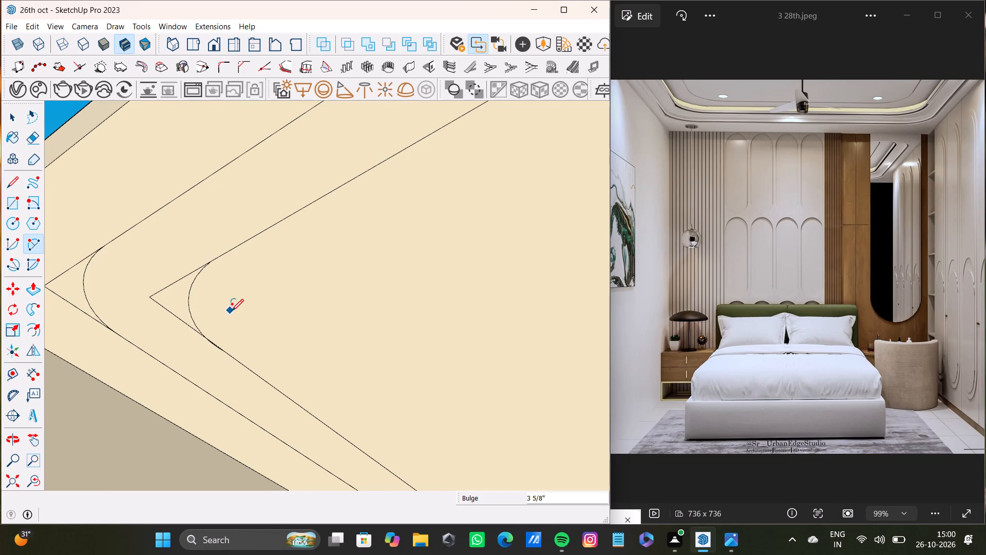
Round the inner ceiling rectangle's corner between the plain side wall and the feature wall's fluted panel with an arc.
scroll(232, 311, down, 7)
middle_drag(273, 330, 261, 312)
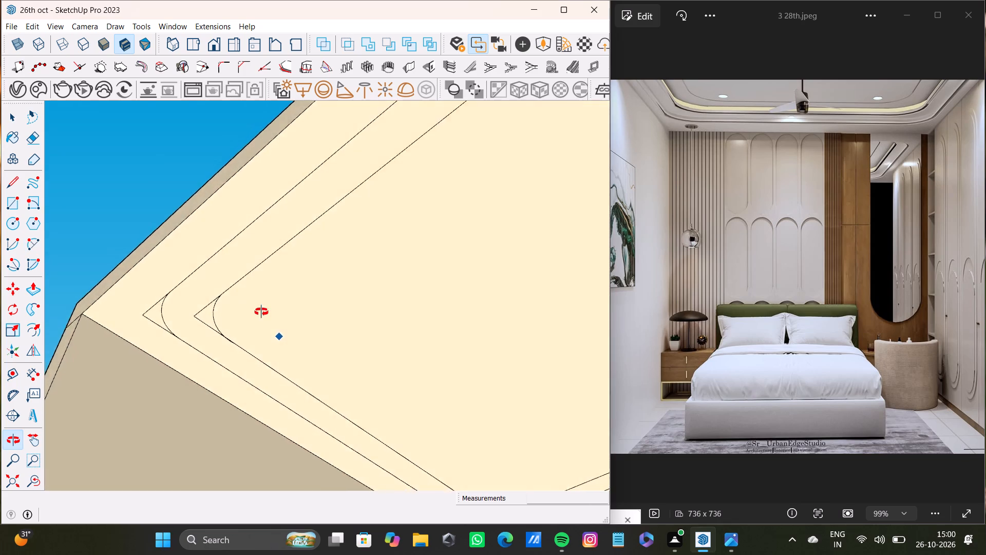
middle_drag(261, 312, 215, 187)
shift+scroll(397, 409, up, 3)
shift+middle_drag(398, 409, 319, 367)
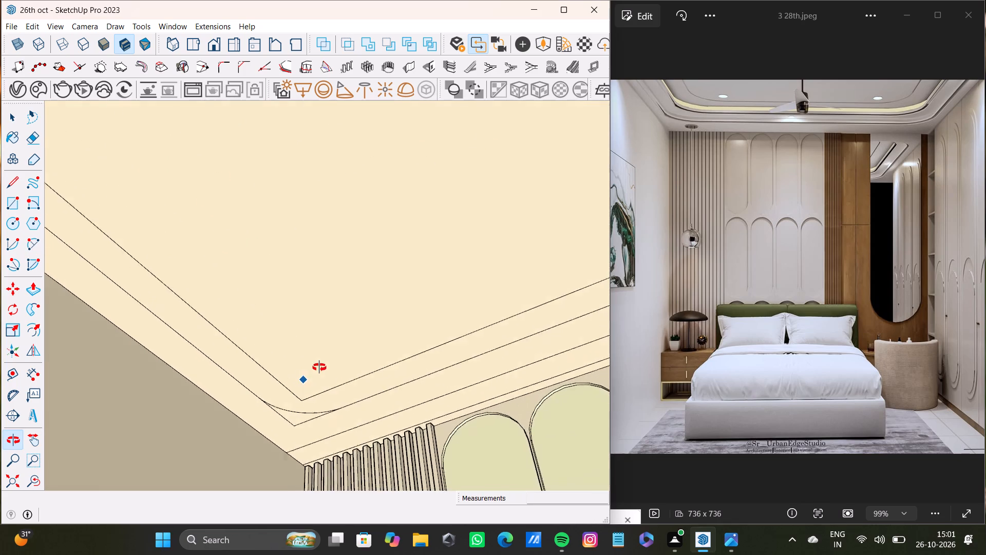
shift+middle_drag(319, 367, 327, 363)
scroll(271, 381, up, 6)
click(276, 366)
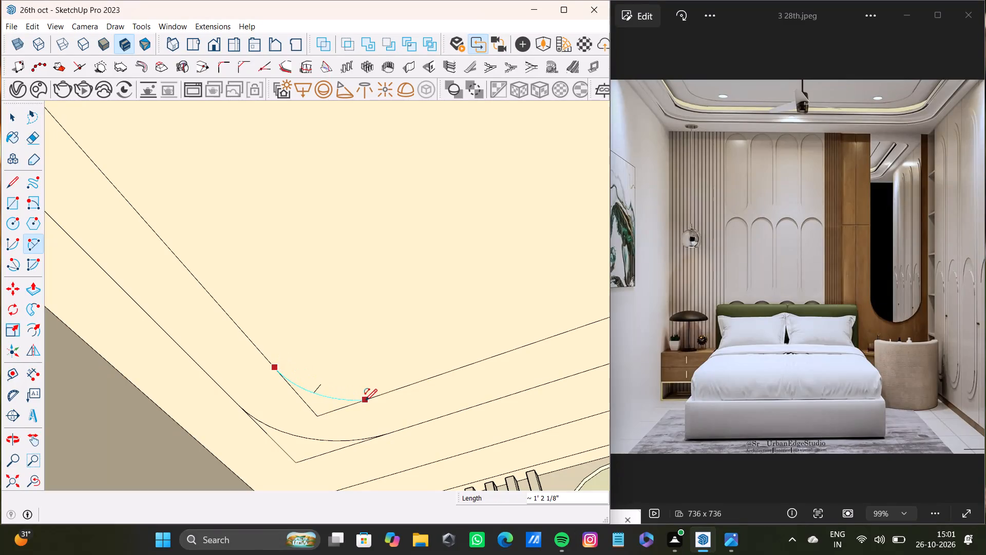
click(388, 392)
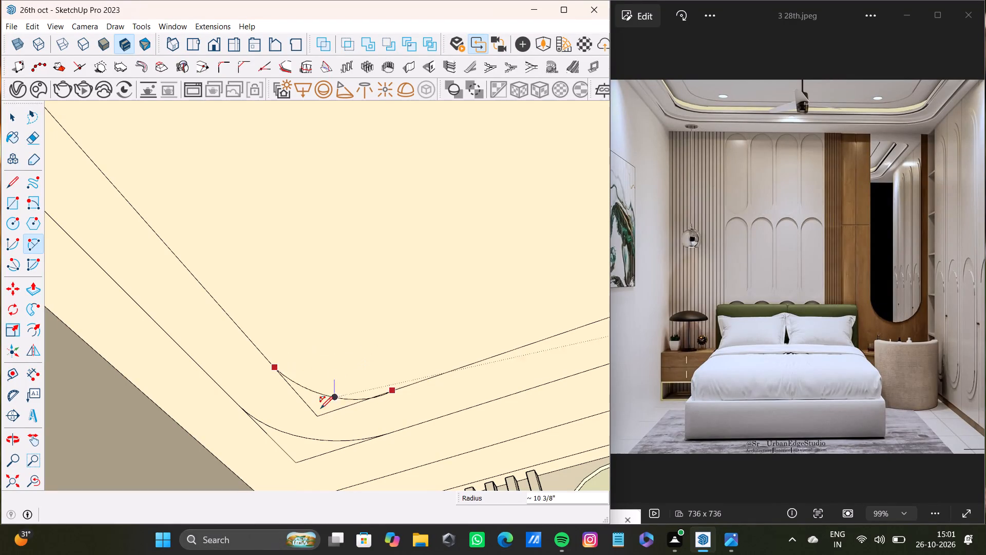
click(323, 397)
Delete the square corner segments outside the arcs of both ceiling rectangles at the two corners along the plain side wall.
scroll(365, 403, down, 5)
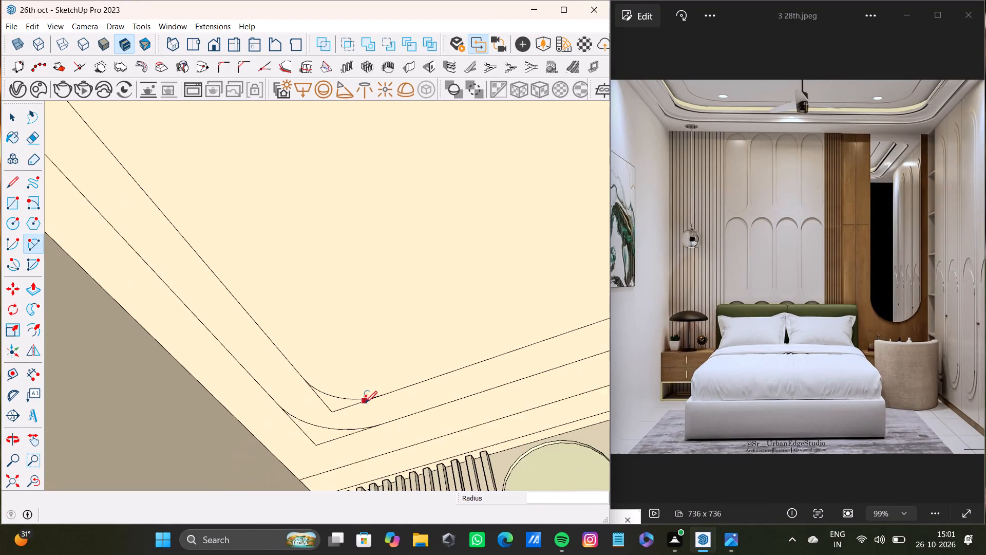
middle_drag(365, 403, 349, 419)
key(space)
scroll(337, 403, up, 8)
shift+click(332, 408)
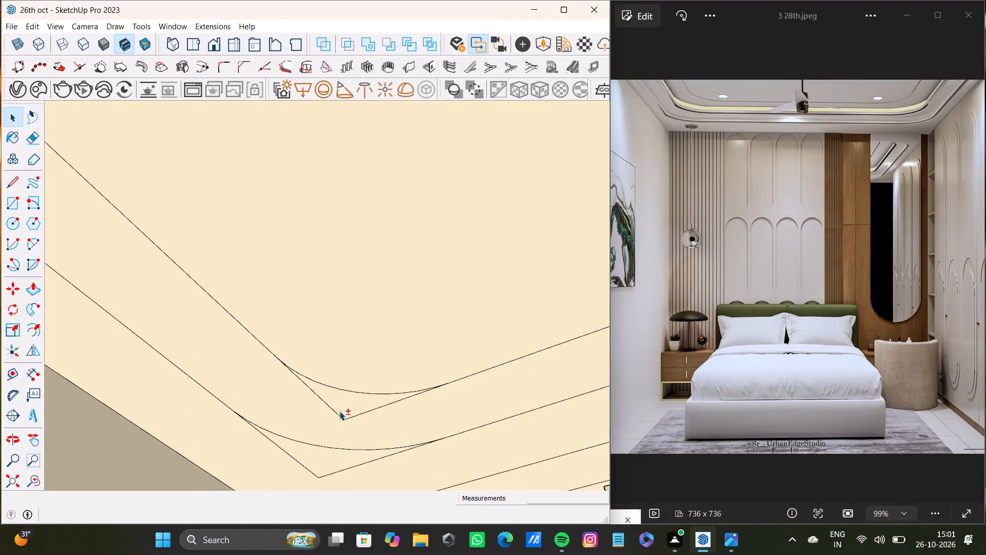
shift+click(358, 416)
shift+click(297, 461)
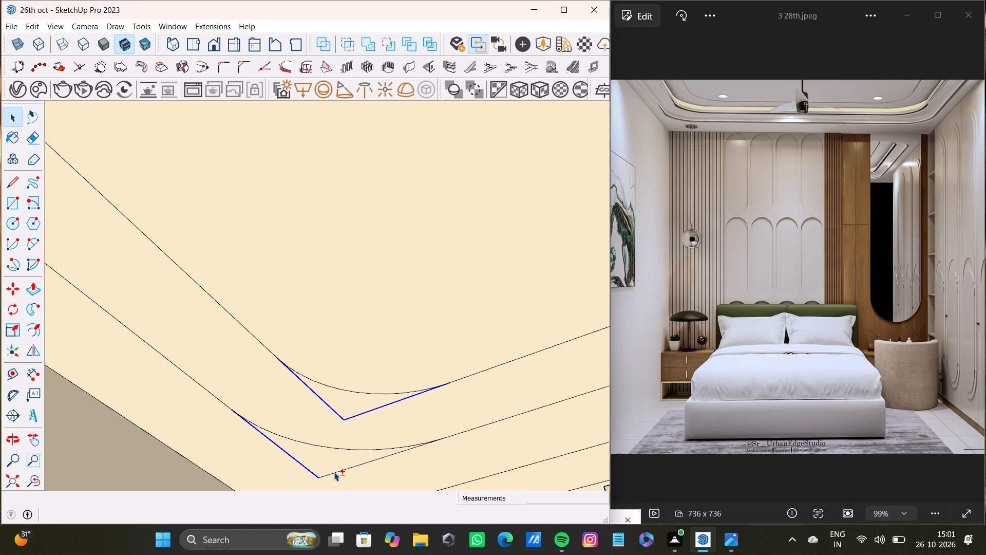
shift+click(334, 472)
shift+scroll(312, 383, down, 20)
shift+scroll(312, 383, down, 3)
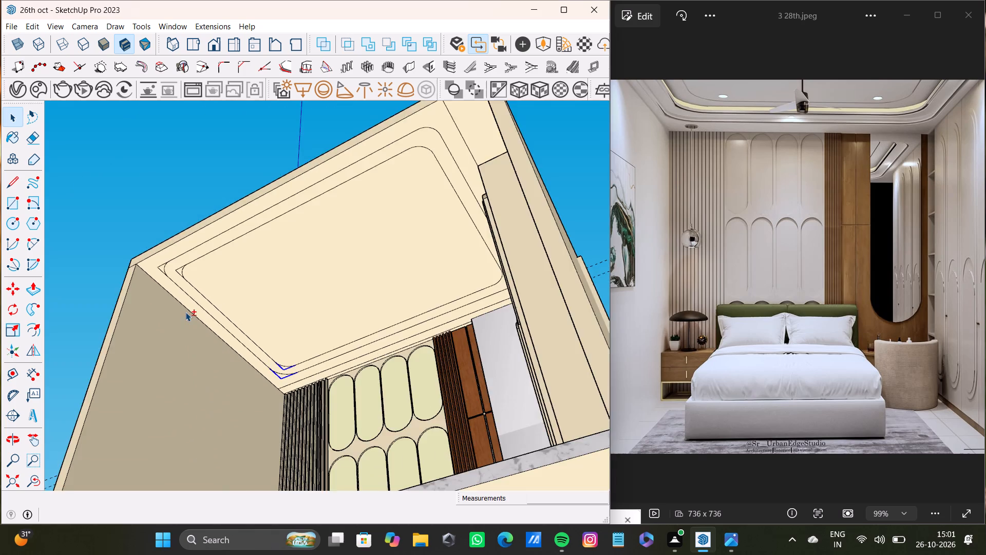
shift+scroll(185, 312, up, 20)
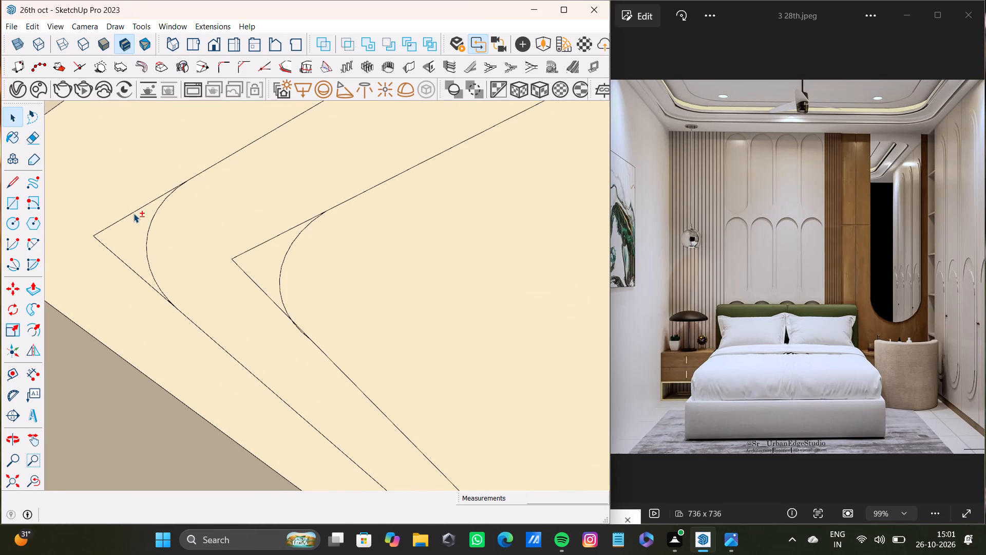
shift+click(132, 212)
shift+click(136, 273)
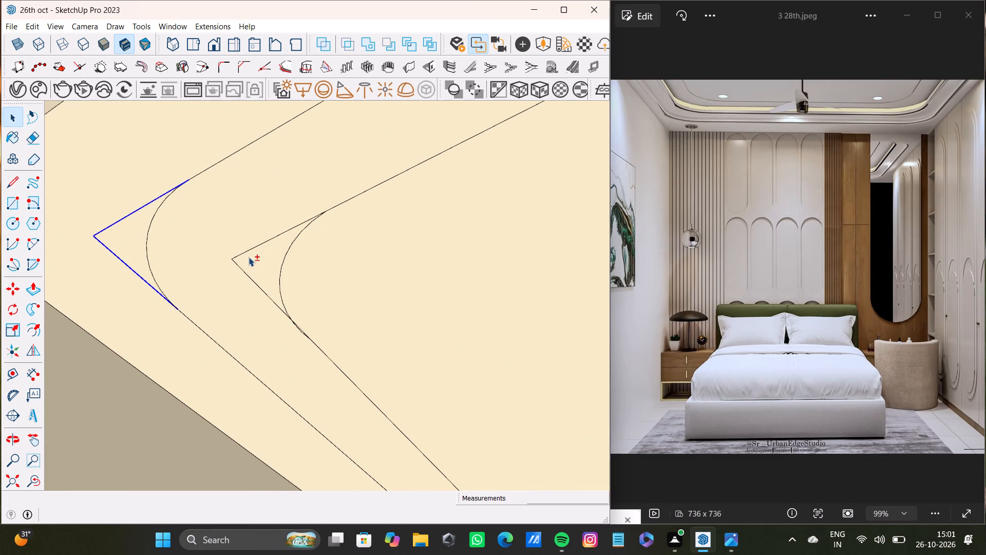
shift+click(252, 247)
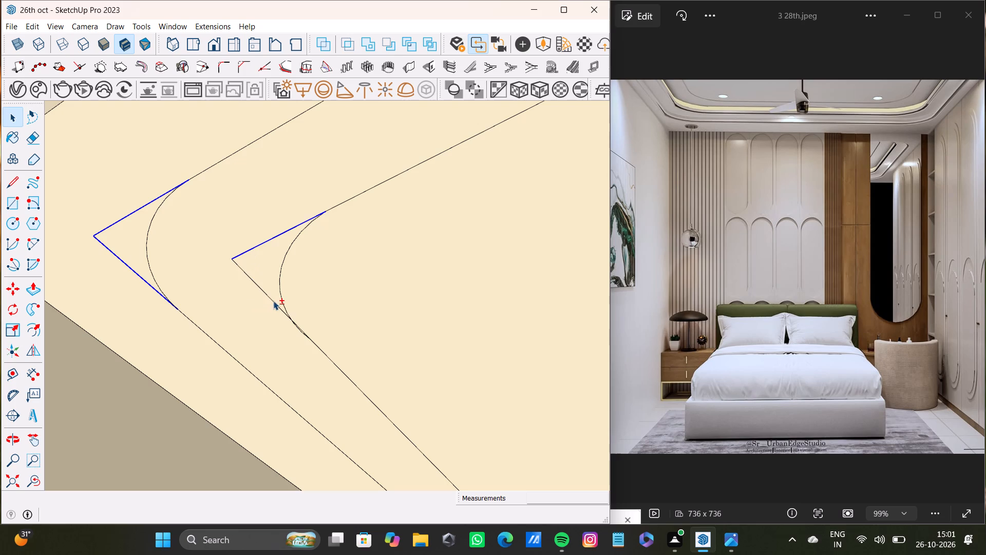
shift+click(273, 301)
shift+scroll(299, 328, up, 12)
shift+click(300, 328)
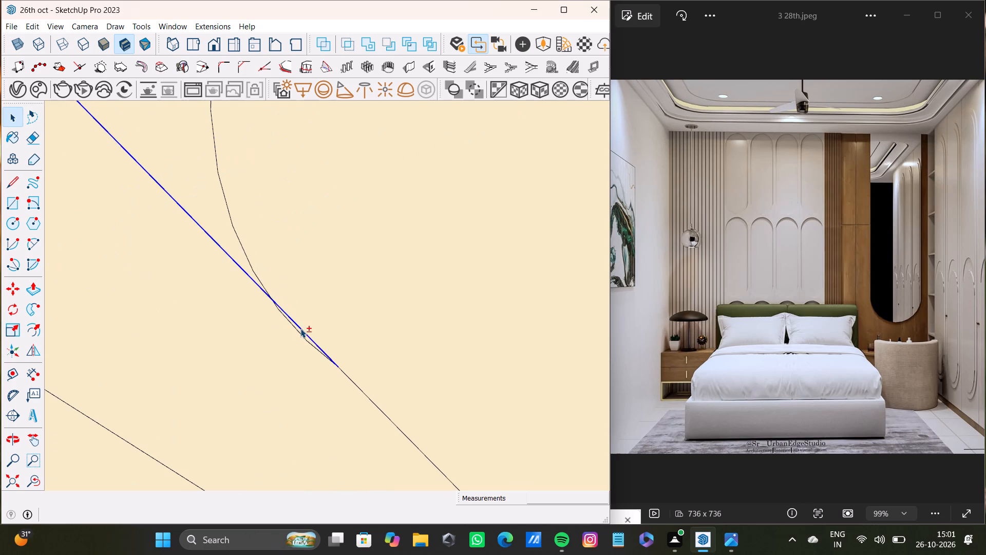
key(shift+Delete)
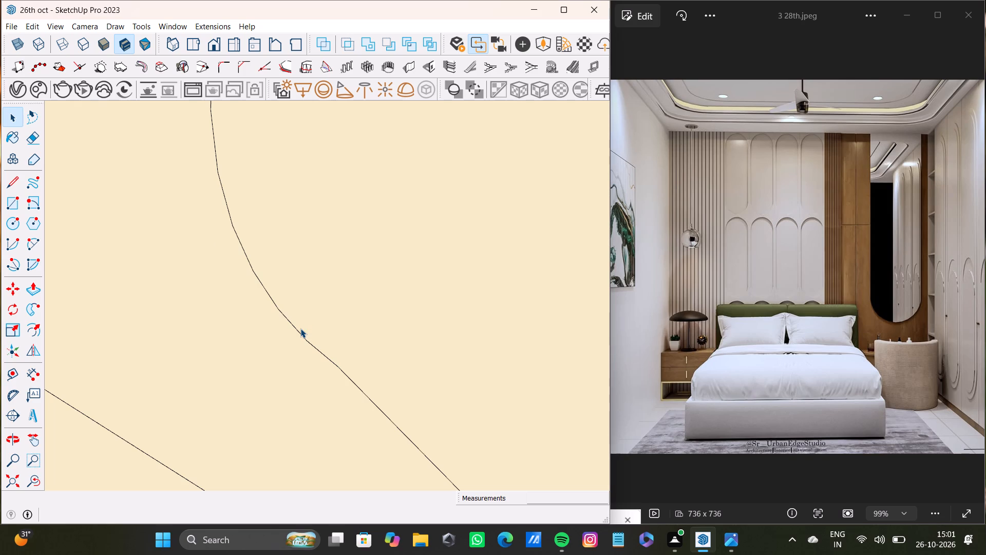
click(25, 485)
click(0, 478)
click(2, 485)
Offset the ceiling band between the two rounded rectangles to add a narrow strip just inside its outer outline.
scroll(301, 336, down, 13)
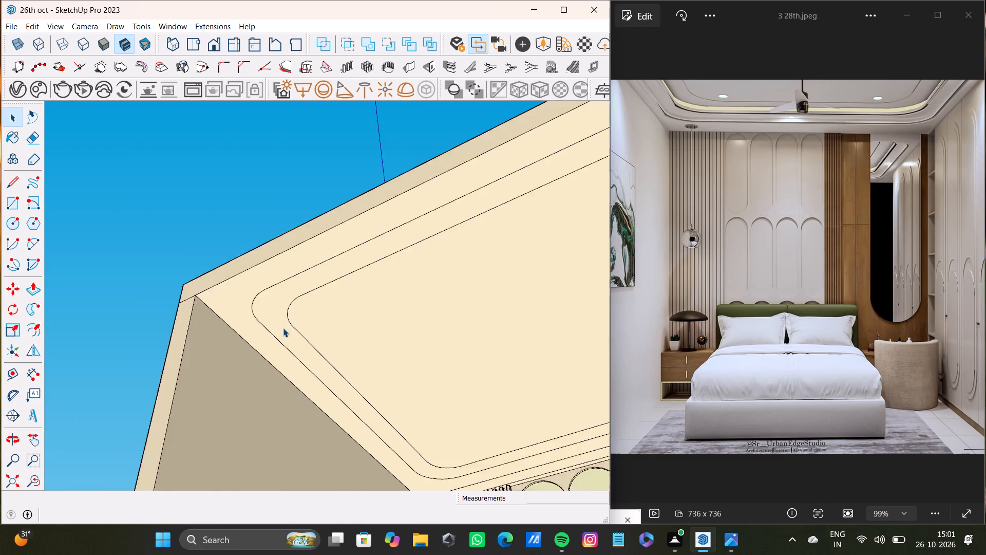
scroll(283, 328, down, 15)
middle_drag(286, 353, 437, 359)
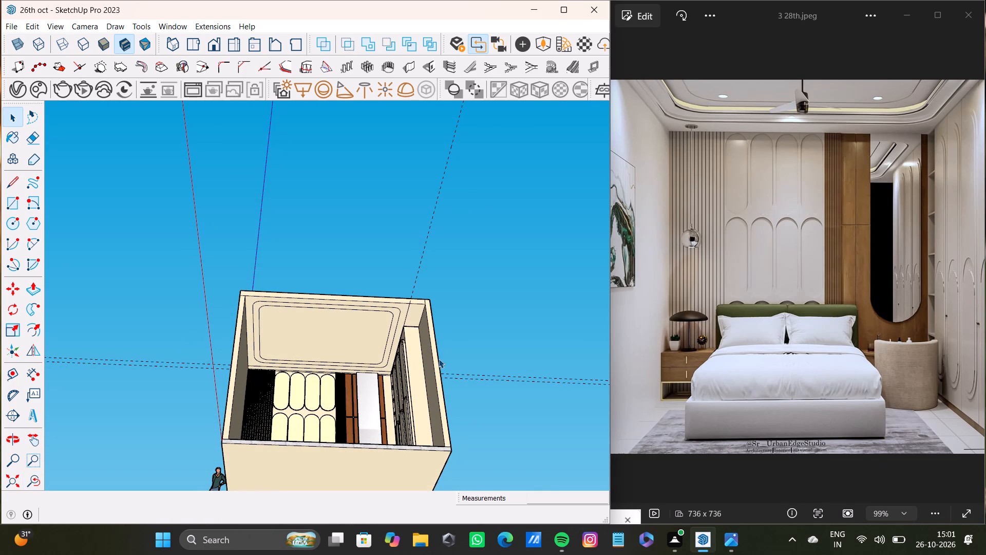
scroll(231, 277, up, 2)
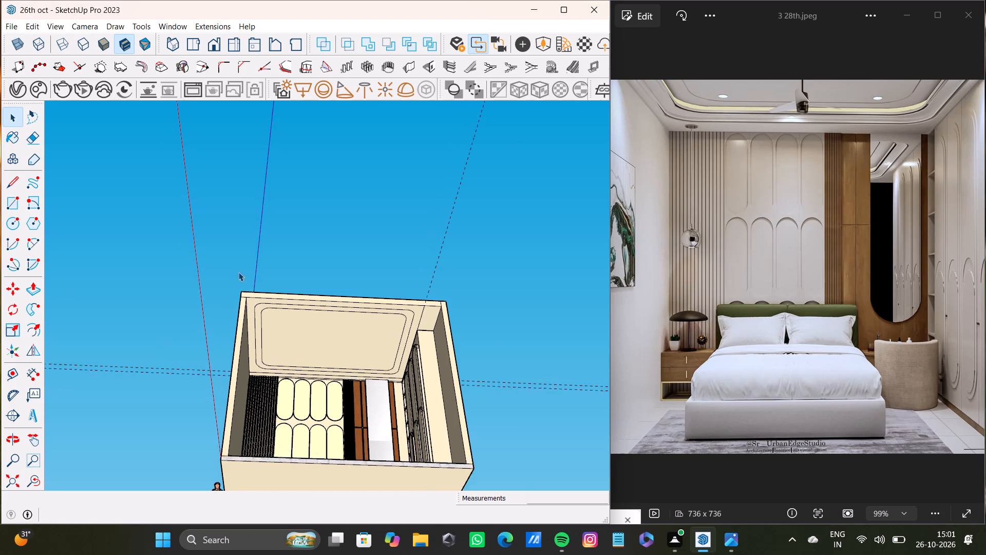
scroll(238, 272, up, 17)
click(231, 301)
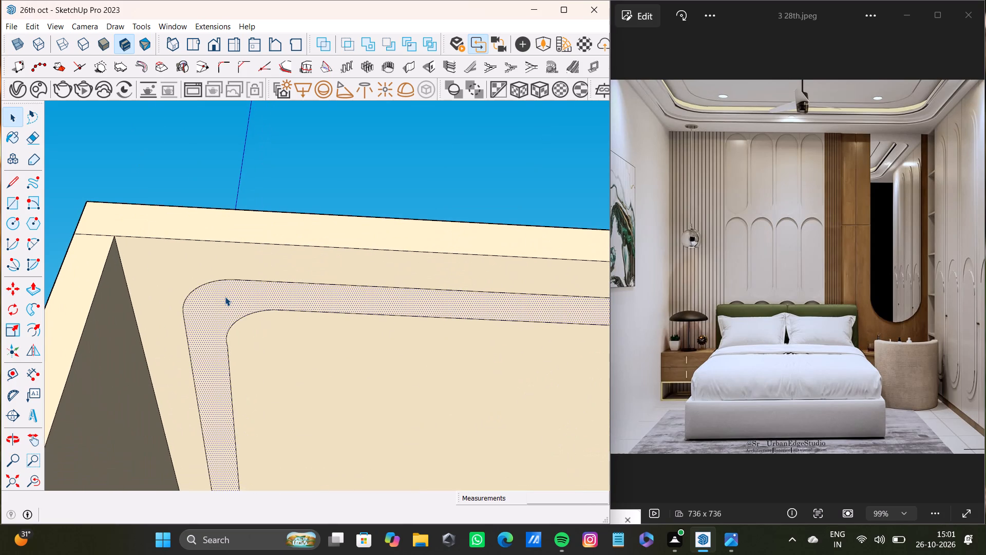
key(f)
drag(225, 297, 208, 291)
key(space)
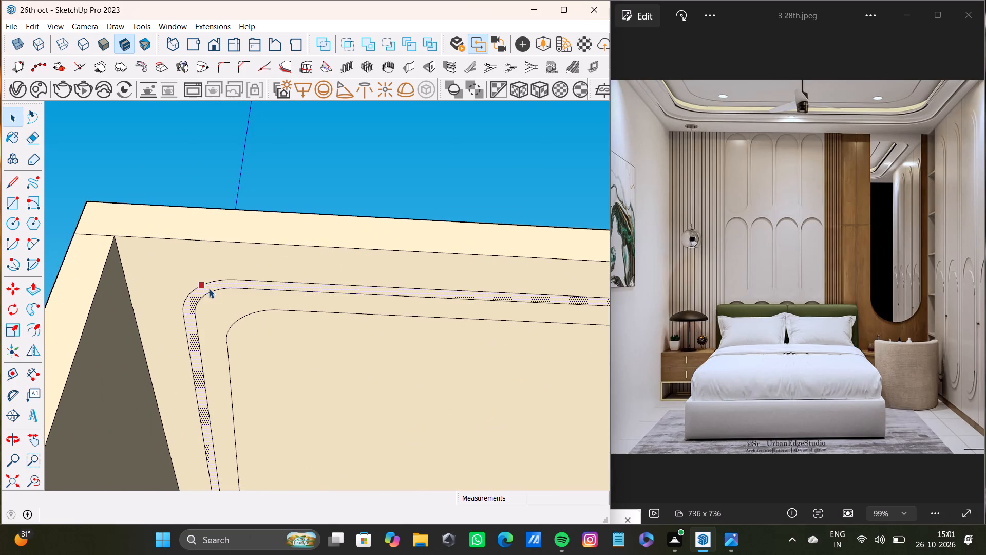
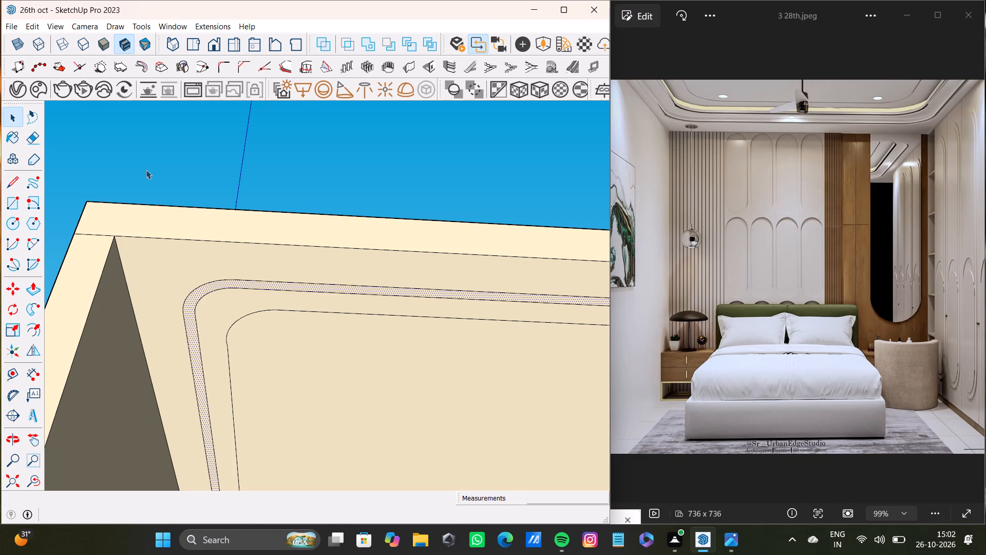
Offset the central ceiling panel's rounded outline inward to add a narrow strip along its edge.
click(253, 335)
click(272, 344)
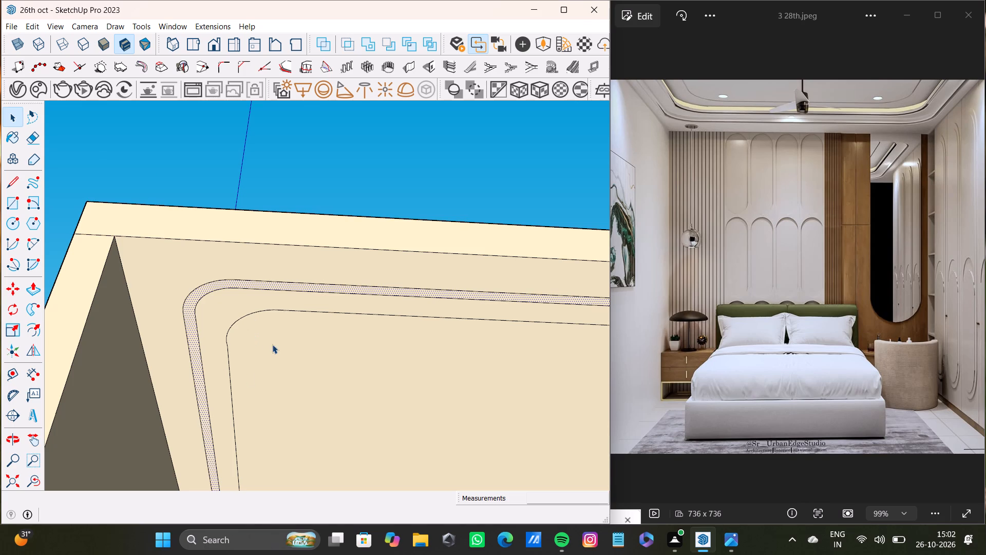
key(space)
click(274, 350)
key(f)
drag(274, 350, 241, 330)
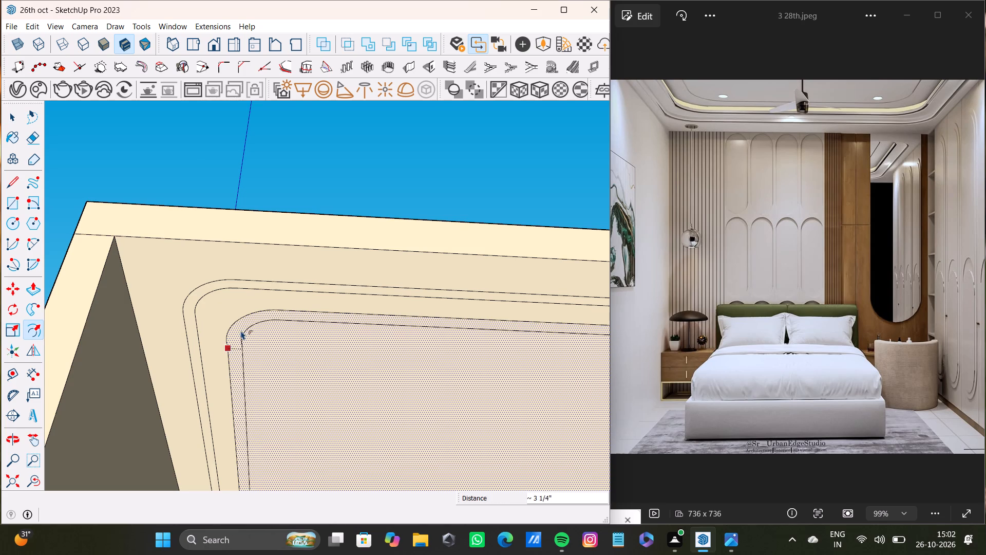
drag(241, 330, 237, 335)
key(space)
Offset the remaining central ceiling panel's outline inward once more to add another rounded border line.
scroll(237, 337, down, 4)
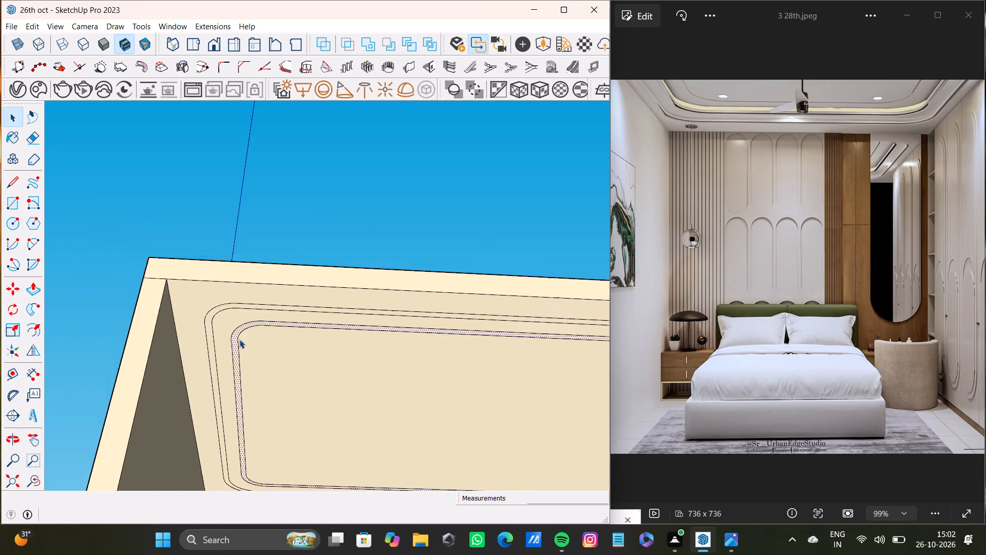
scroll(239, 339, down, 15)
middle_drag(283, 360, 191, 361)
scroll(262, 355, up, 15)
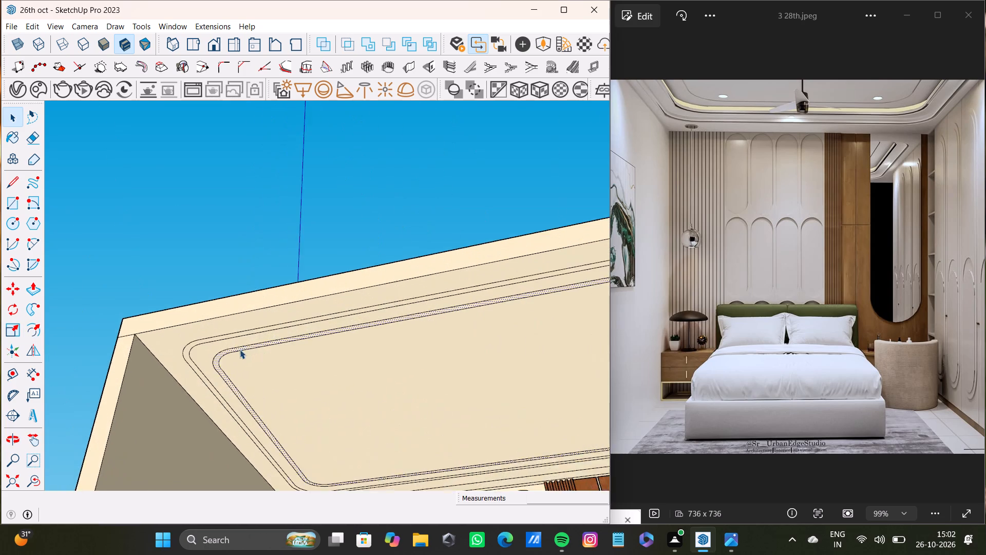
scroll(240, 349, up, 2)
scroll(329, 373, down, 9)
shift+middle_drag(330, 375, 269, 332)
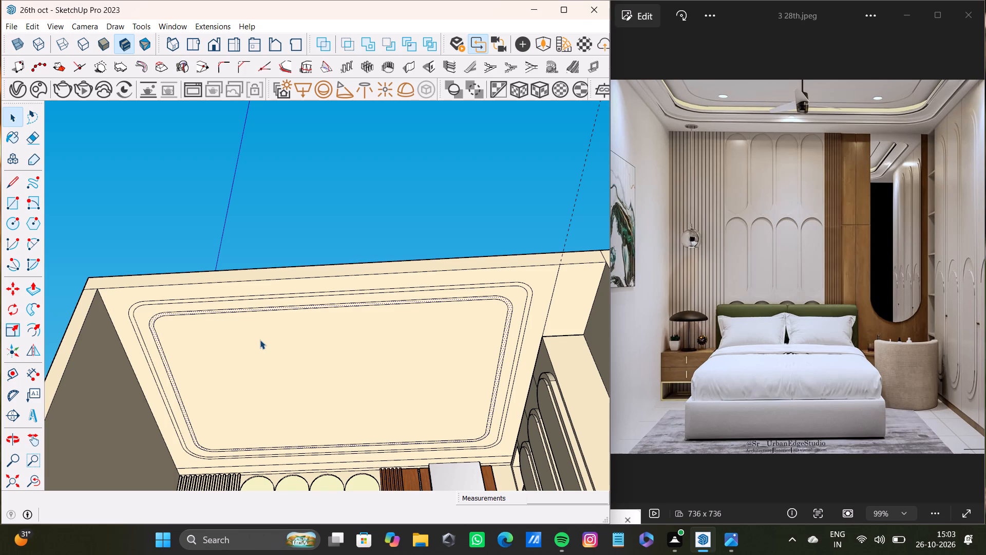
click(309, 351)
key(space)
key(f)
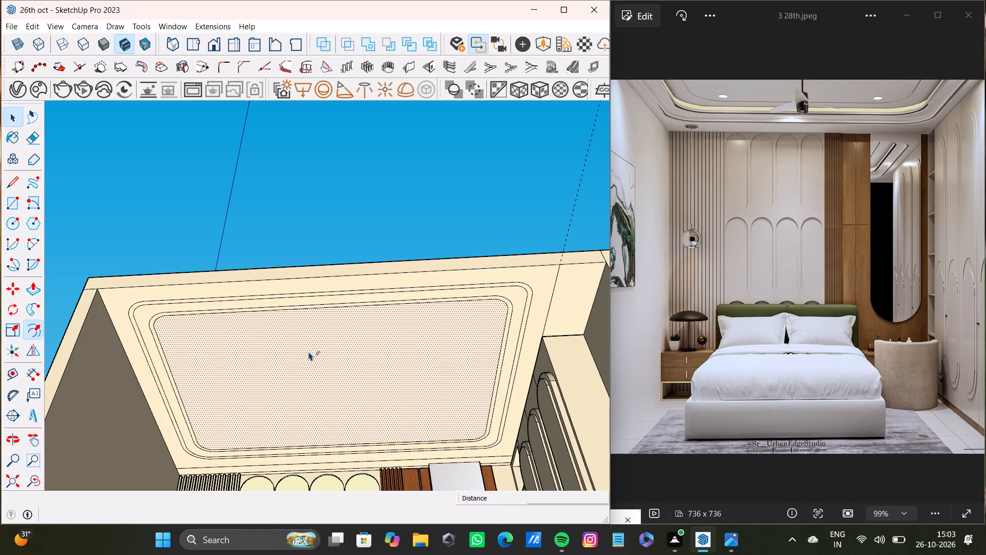
drag(309, 351, 255, 323)
Extrude the narrow strip of the outer rounded ceiling border downward with Push/Pull.
scroll(278, 374, down, 9)
middle_drag(279, 374, 195, 395)
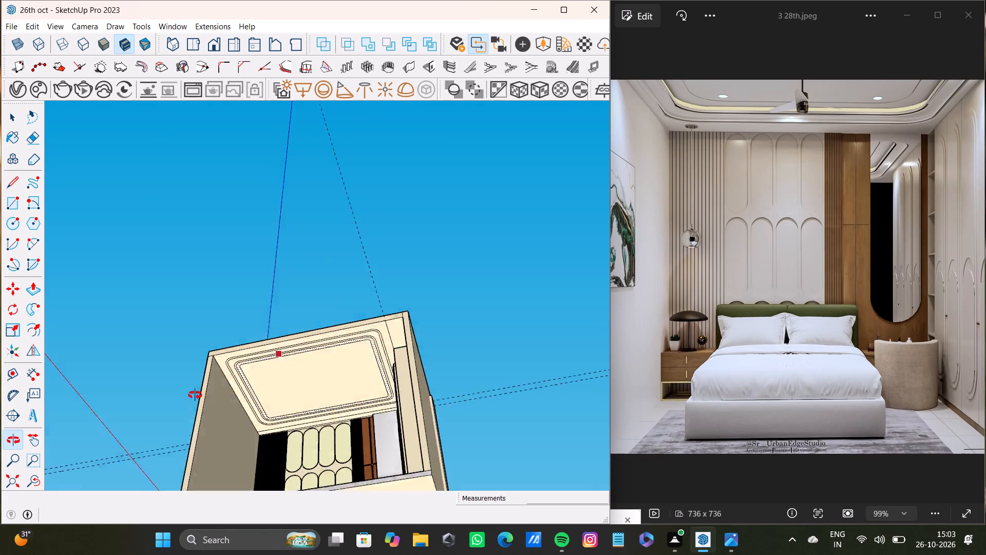
middle_drag(195, 395, 181, 409)
scroll(407, 340, up, 18)
middle_drag(329, 351, 268, 376)
scroll(330, 294, up, 2)
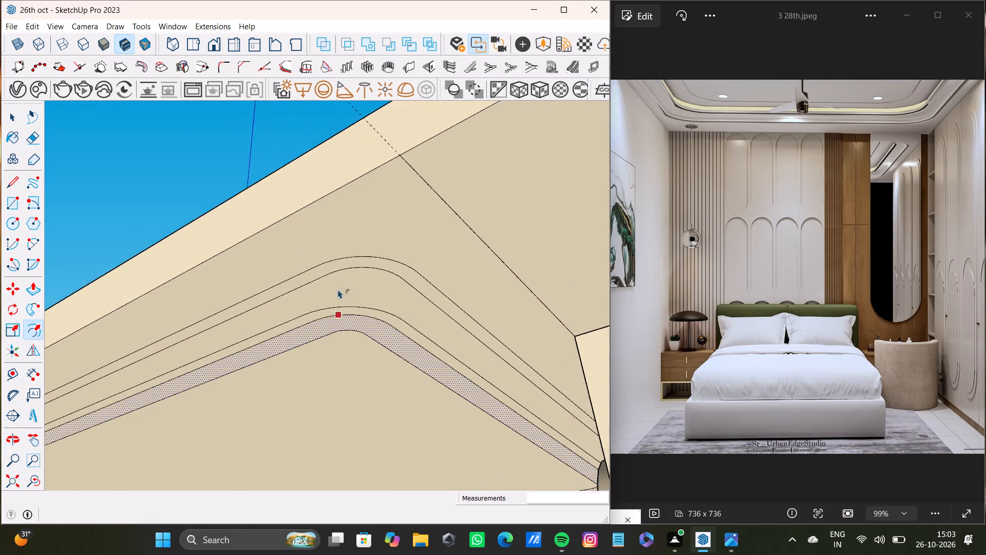
scroll(338, 289, up, 2)
key(space)
click(380, 262)
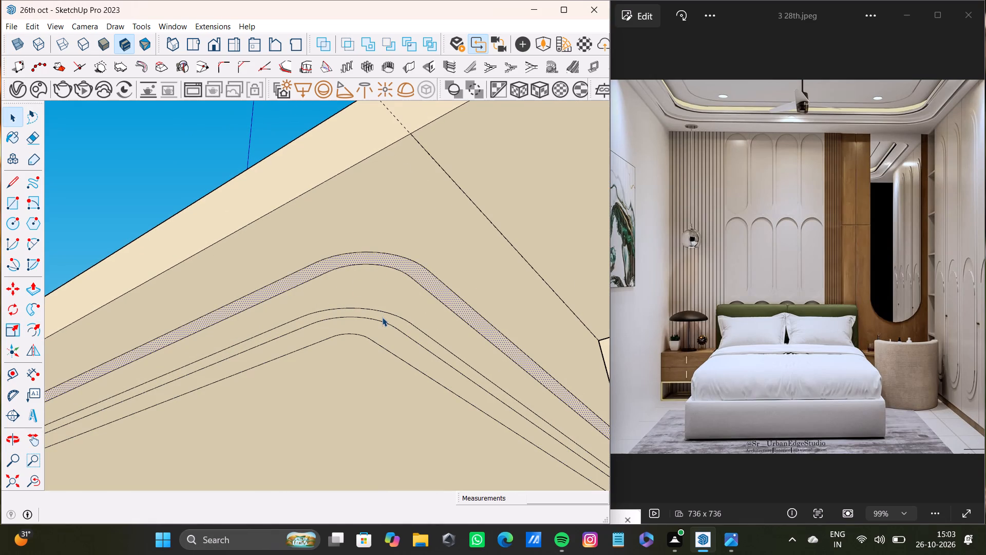
click(382, 317)
click(396, 261)
key(p)
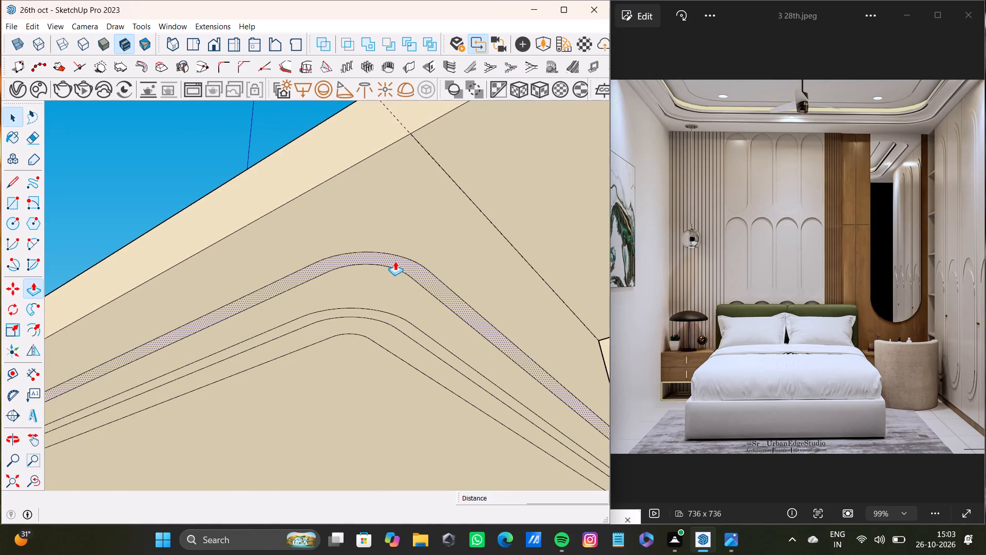
drag(395, 261, 388, 287)
key(space)
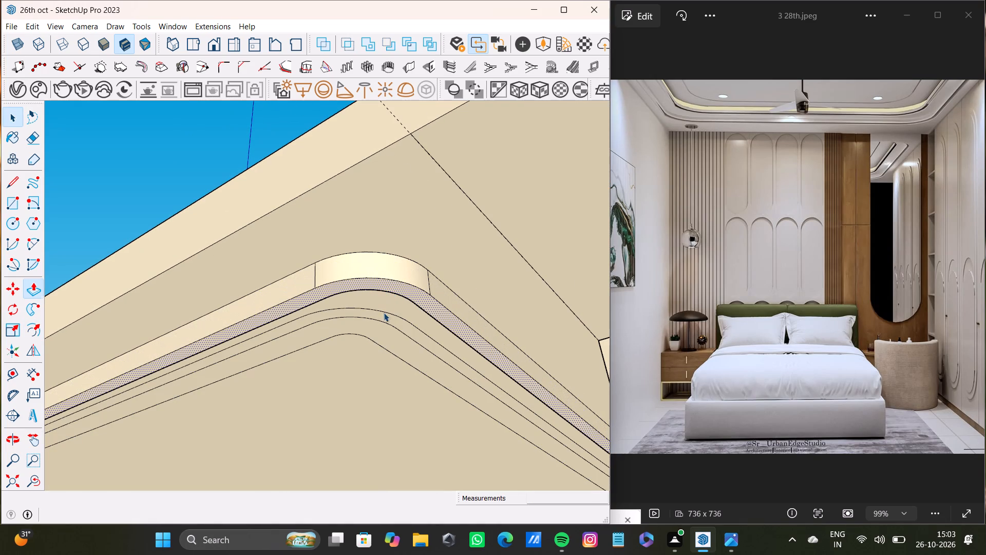
Extrude the outer of the two narrow strips around the central ceiling panel downward about 3 1/16".
click(386, 317)
key(p)
drag(386, 317, 388, 336)
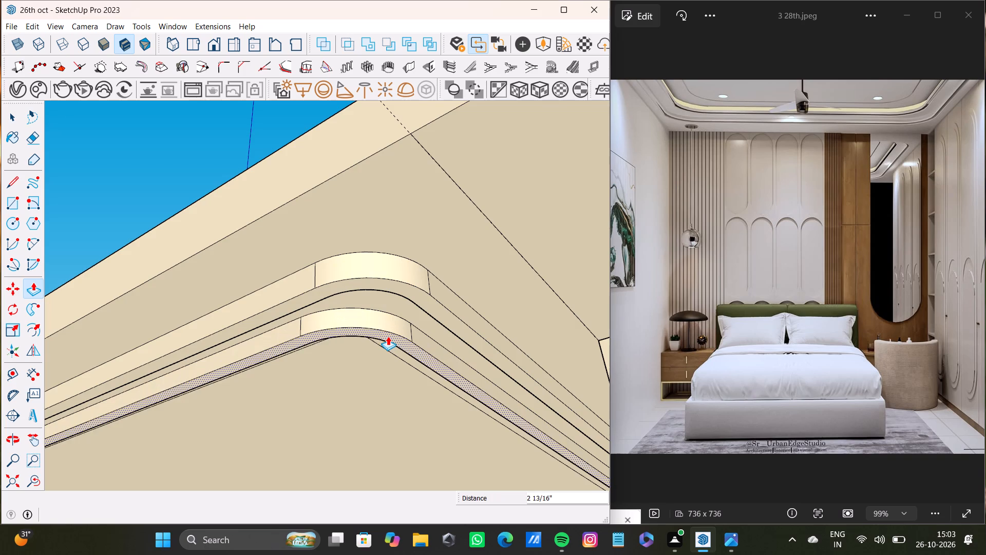
drag(388, 336, 387, 337)
Examine the extruded ceiling trims and their rounded corners from several angles inside and outside the room.
scroll(358, 362, down, 16)
middle_drag(345, 379, 491, 459)
scroll(289, 427, down, 5)
shift+middle_drag(288, 426, 441, 344)
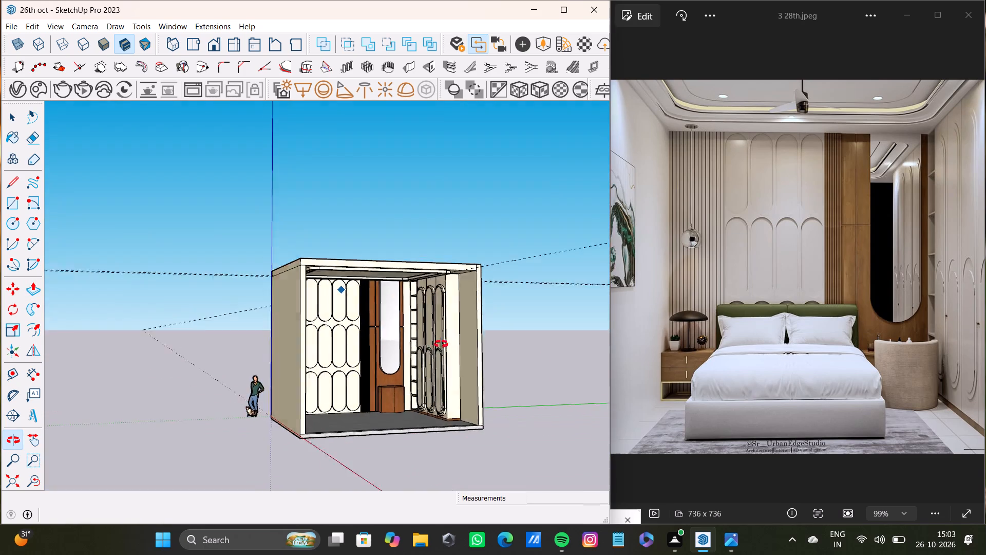
shift+middle_drag(441, 344, 314, 375)
shift+scroll(309, 353, down, 5)
shift+middle_drag(309, 353, 293, 216)
scroll(276, 210, up, 6)
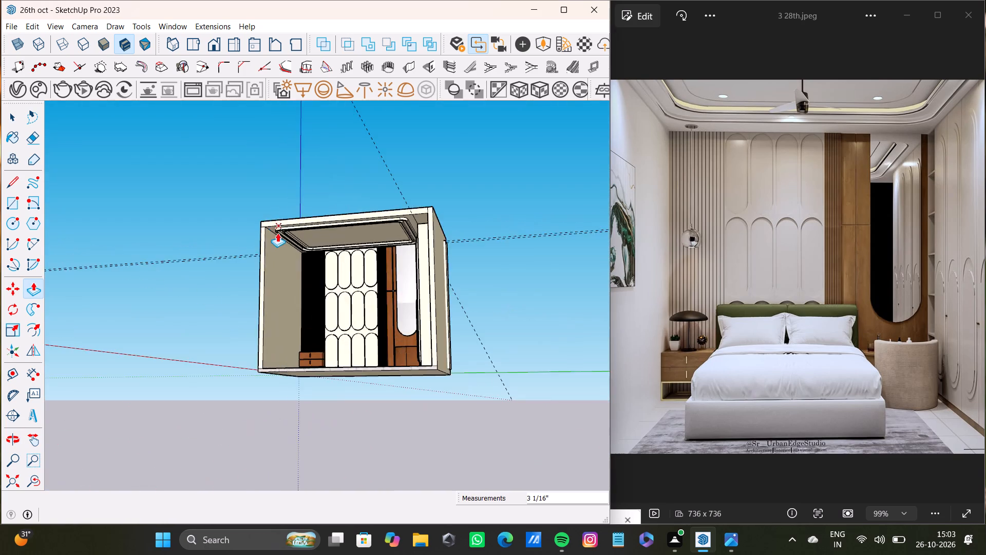
scroll(277, 233, up, 20)
scroll(277, 233, up, 6)
key(space)
scroll(281, 233, down, 9)
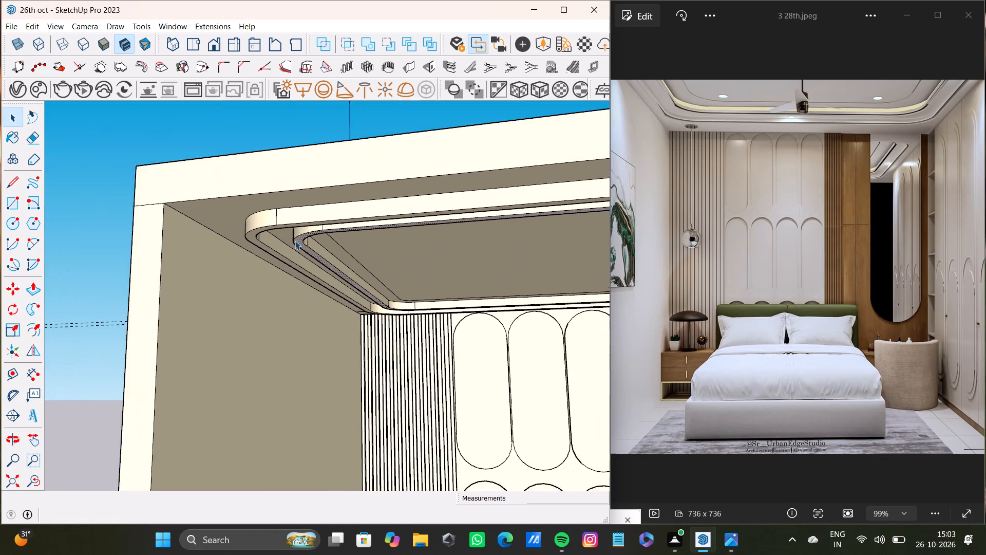
middle_drag(295, 233, 245, 170)
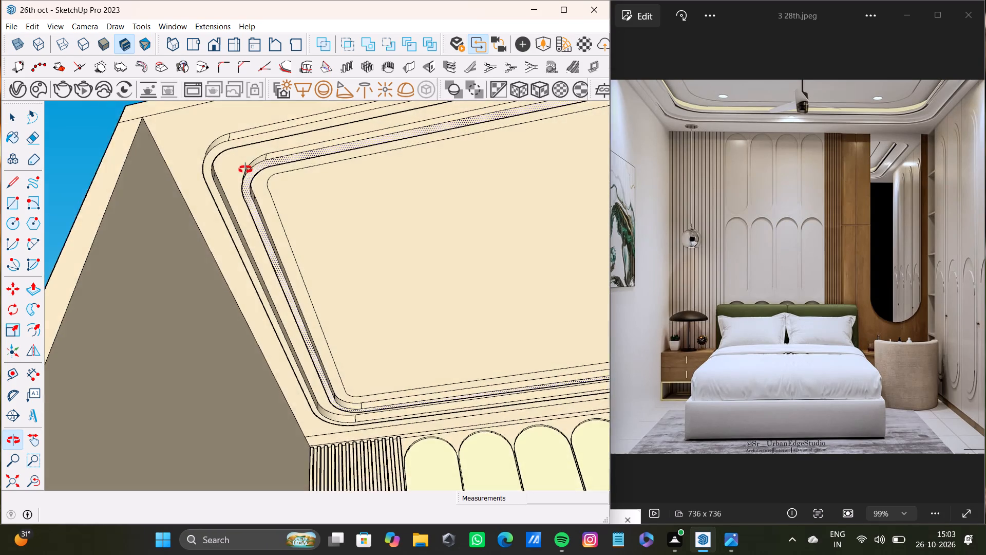
middle_drag(245, 170, 205, 293)
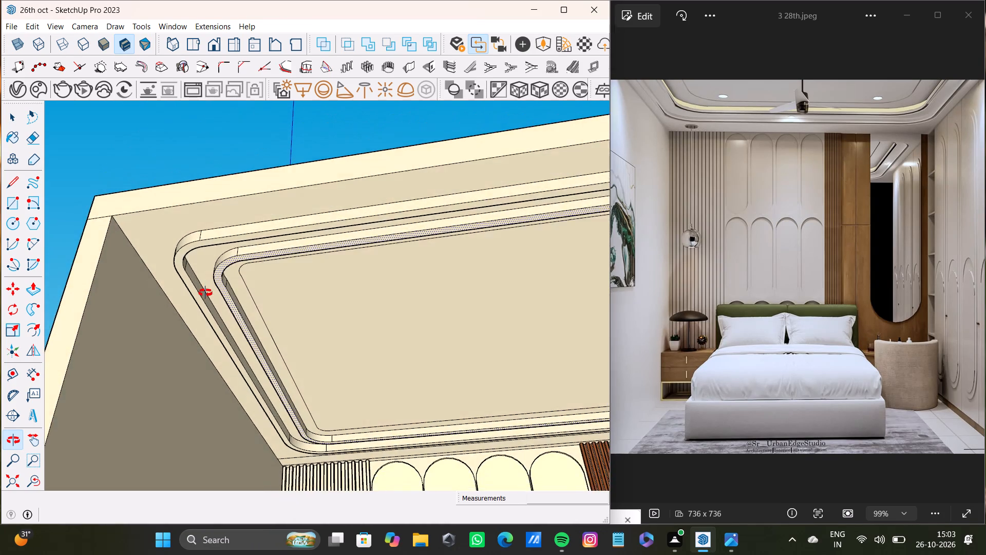
middle_drag(205, 293, 127, 277)
scroll(199, 305, down, 8)
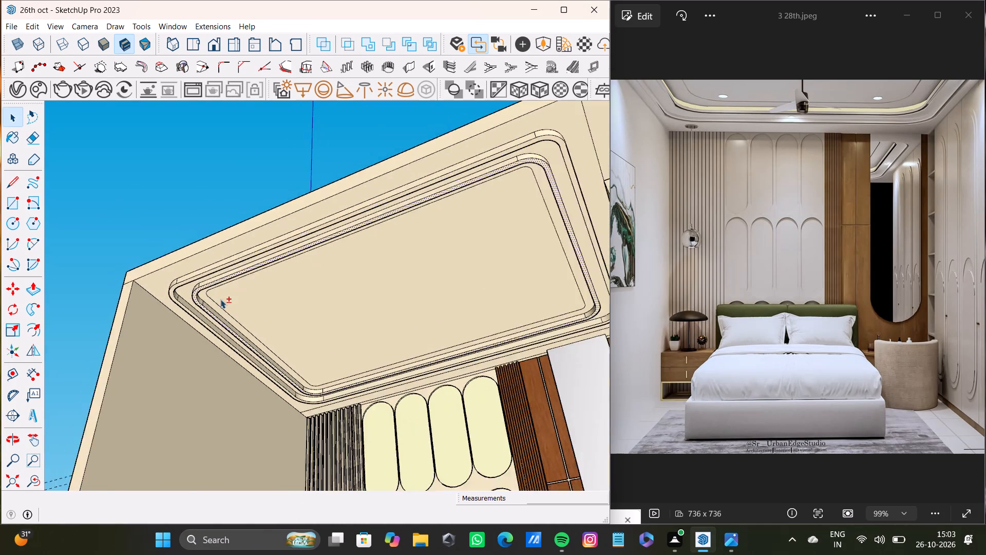
scroll(220, 299, down, 1)
shift+middle_drag(237, 305, 276, 298)
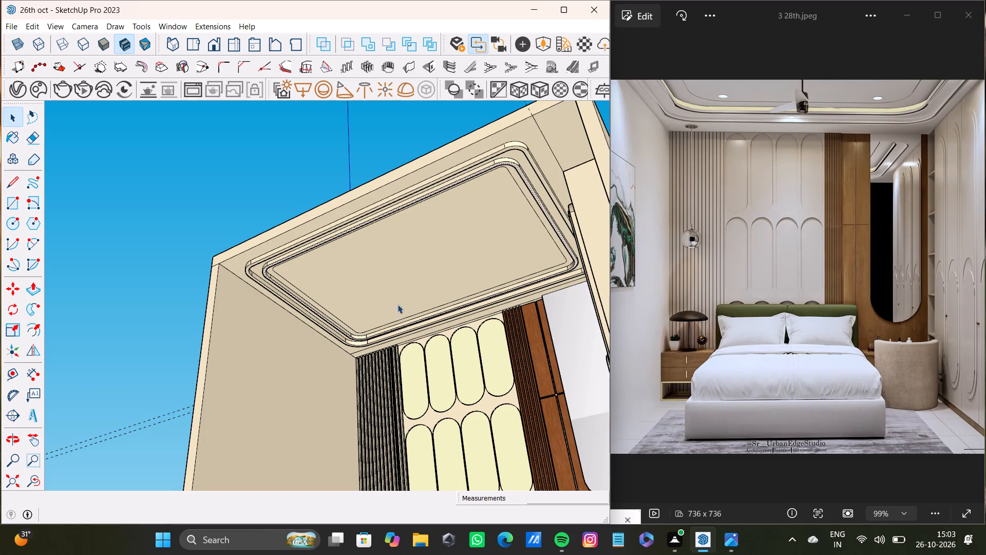
scroll(400, 339, down, 9)
shift+middle_drag(392, 332, 269, 365)
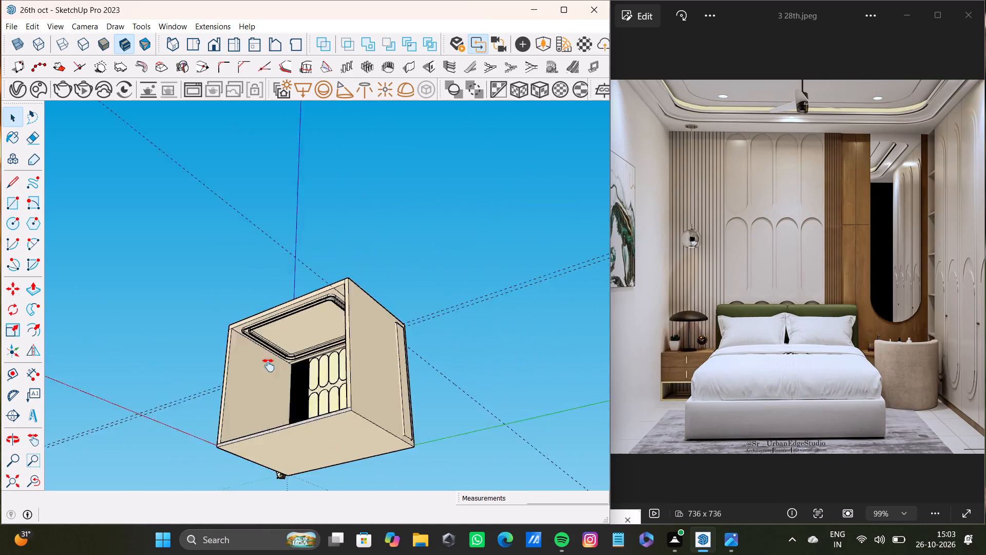
shift+middle_drag(269, 365, 451, 387)
Select the mirror panel's back outline against the wood: both long vertical edges and the rounded bottom edge.
shift+scroll(227, 359, up, 20)
shift+scroll(227, 359, up, 1)
middle_drag(315, 314, 374, 349)
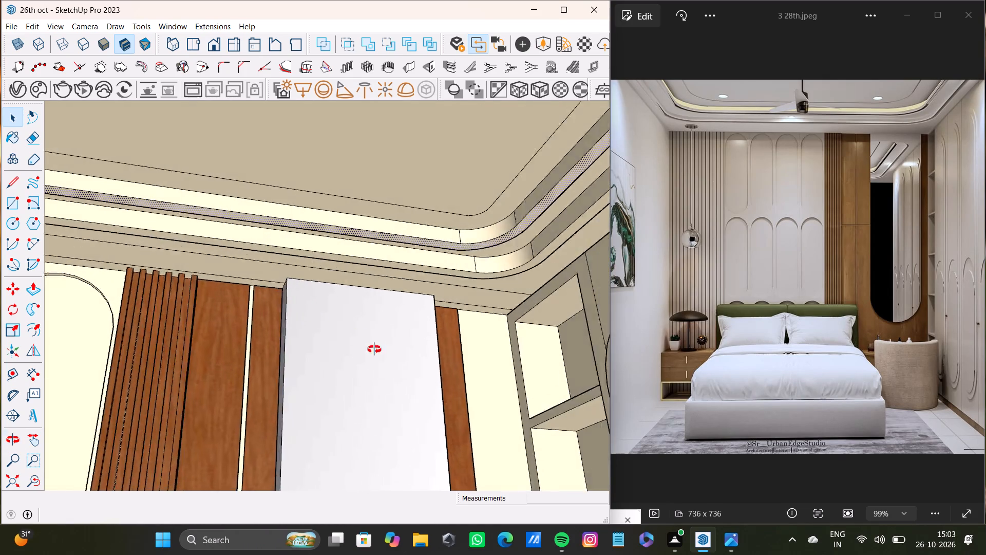
middle_drag(374, 349, 407, 395)
scroll(315, 314, up, 8)
shift+click(224, 354)
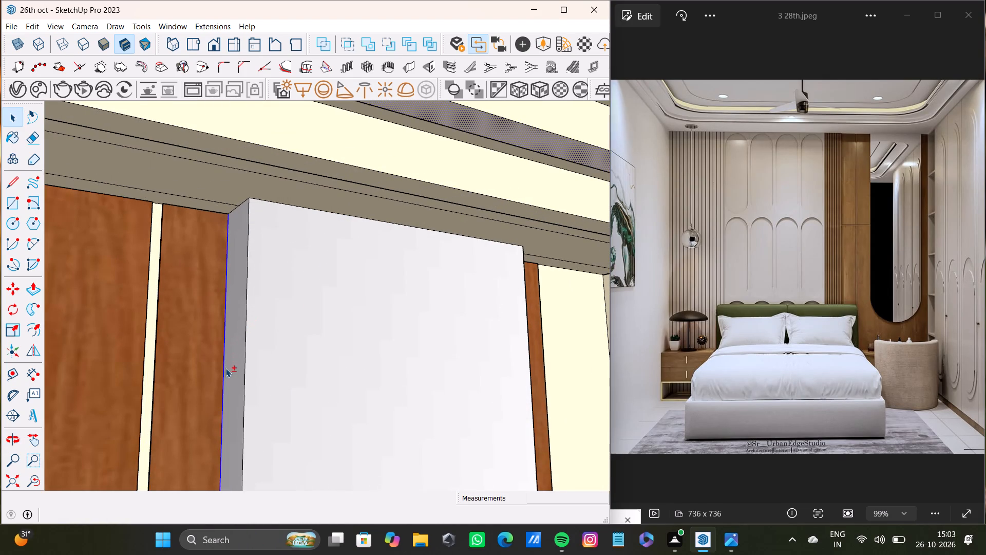
shift+scroll(226, 368, down, 5)
shift+middle_drag(229, 367, 264, 178)
shift+scroll(292, 282, down, 4)
shift+middle_drag(292, 354, 274, 150)
shift+scroll(276, 368, up, 4)
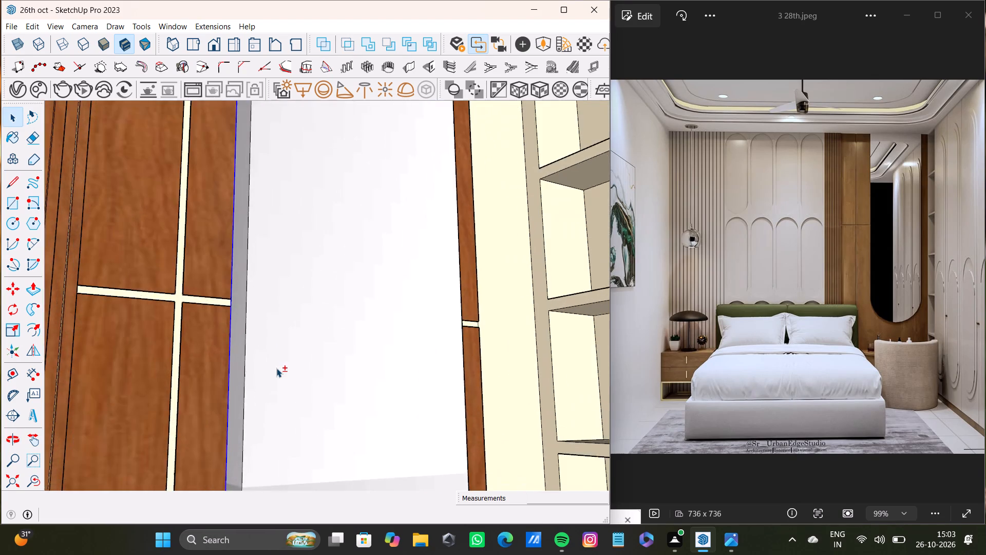
shift+middle_drag(276, 363, 255, 177)
shift+scroll(247, 234, down, 3)
shift+middle_drag(240, 299, 248, 141)
shift+scroll(248, 323, down, 4)
shift+middle_drag(248, 342, 248, 301)
shift+scroll(248, 302, up, 6)
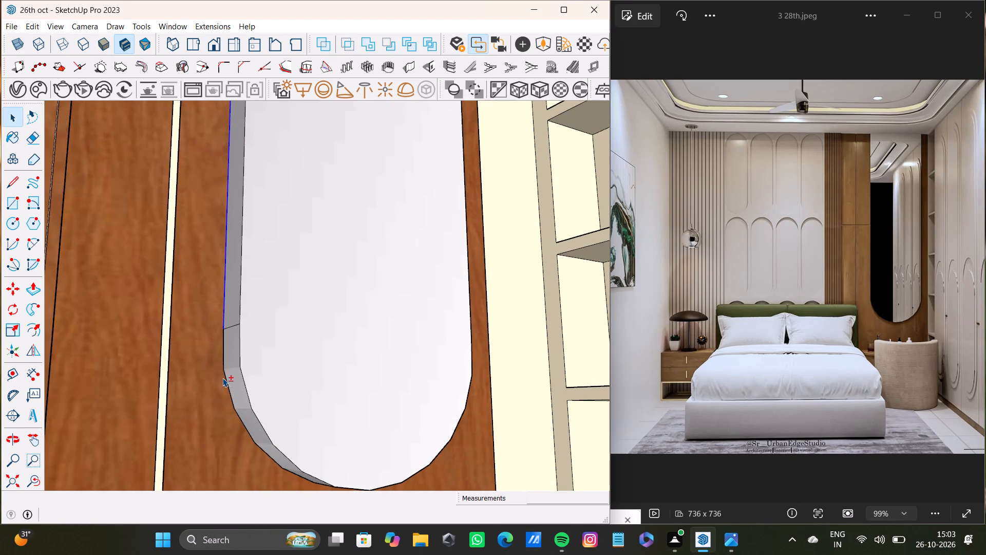
shift+click(229, 386)
middle_drag(333, 385, 128, 399)
scroll(380, 353, up, 2)
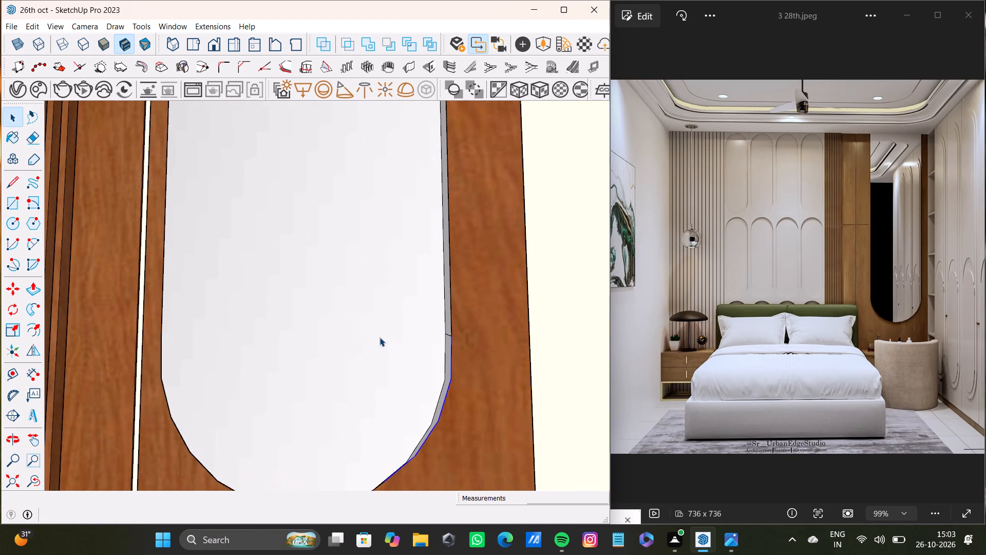
middle_drag(328, 356, 277, 377)
shift+scroll(406, 336, up, 6)
shift+click(415, 326)
shift+scroll(414, 323, down, 7)
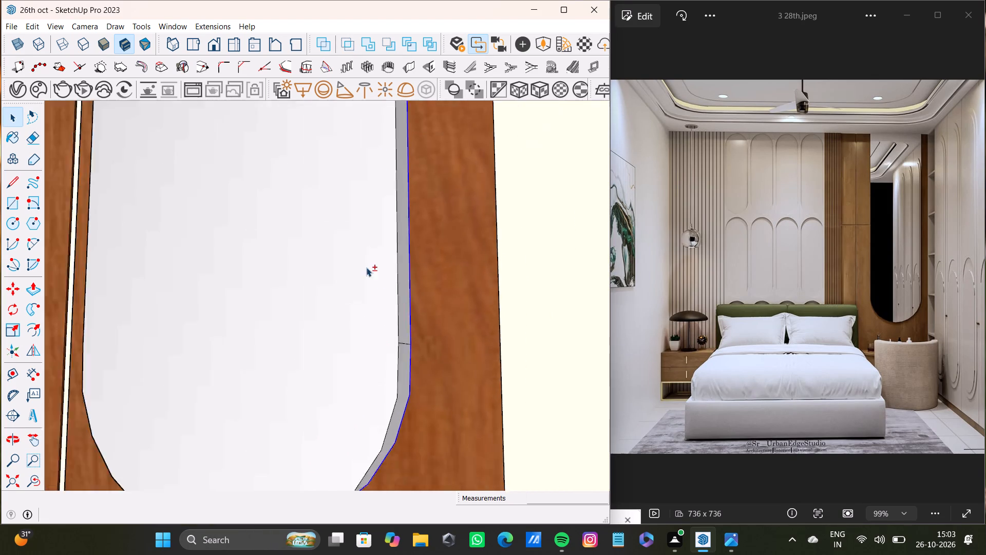
shift+scroll(366, 267, down, 7)
shift+click(34, 479)
shift+click(16, 483)
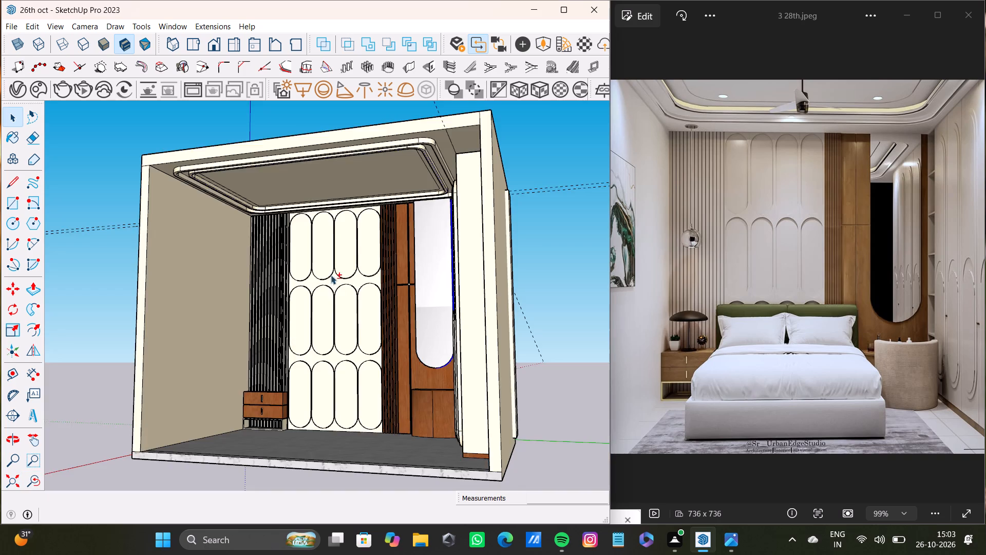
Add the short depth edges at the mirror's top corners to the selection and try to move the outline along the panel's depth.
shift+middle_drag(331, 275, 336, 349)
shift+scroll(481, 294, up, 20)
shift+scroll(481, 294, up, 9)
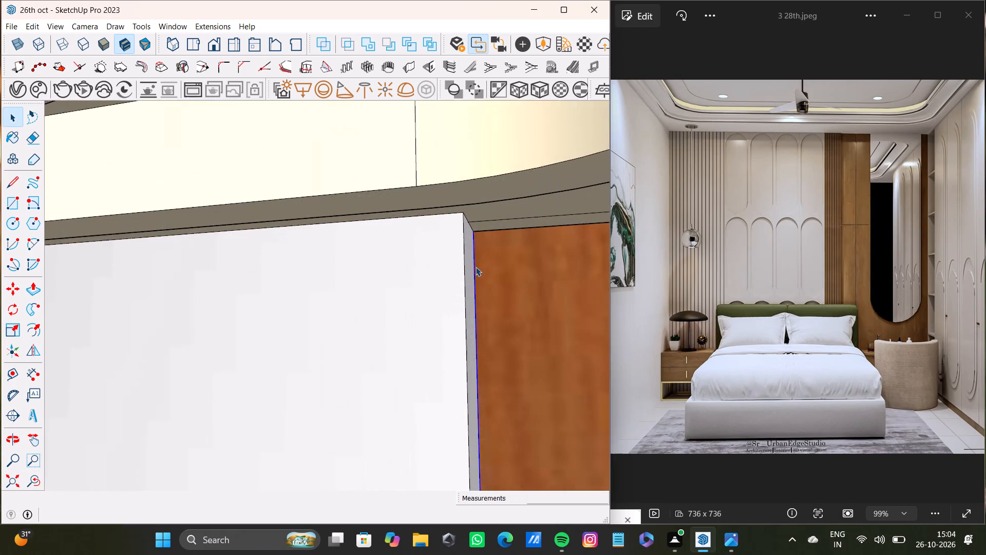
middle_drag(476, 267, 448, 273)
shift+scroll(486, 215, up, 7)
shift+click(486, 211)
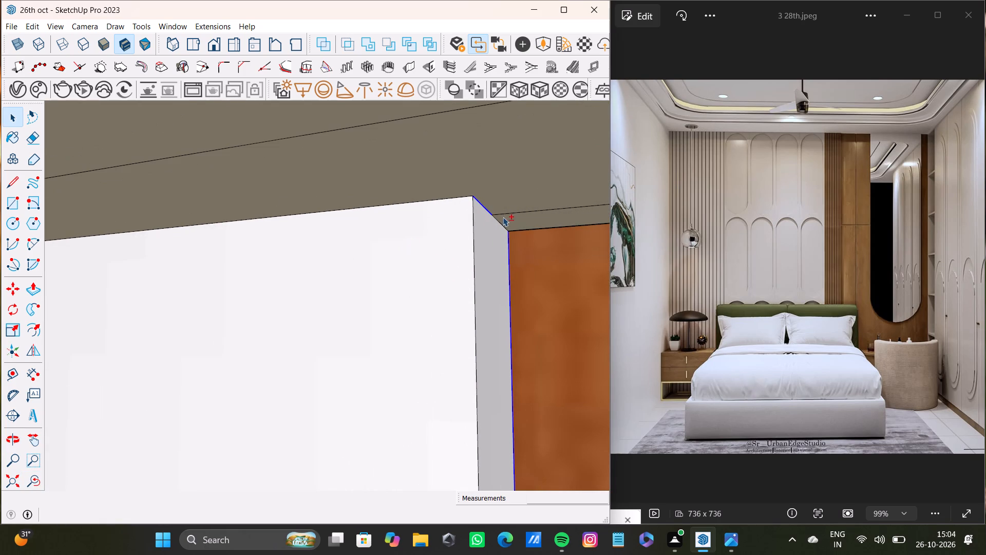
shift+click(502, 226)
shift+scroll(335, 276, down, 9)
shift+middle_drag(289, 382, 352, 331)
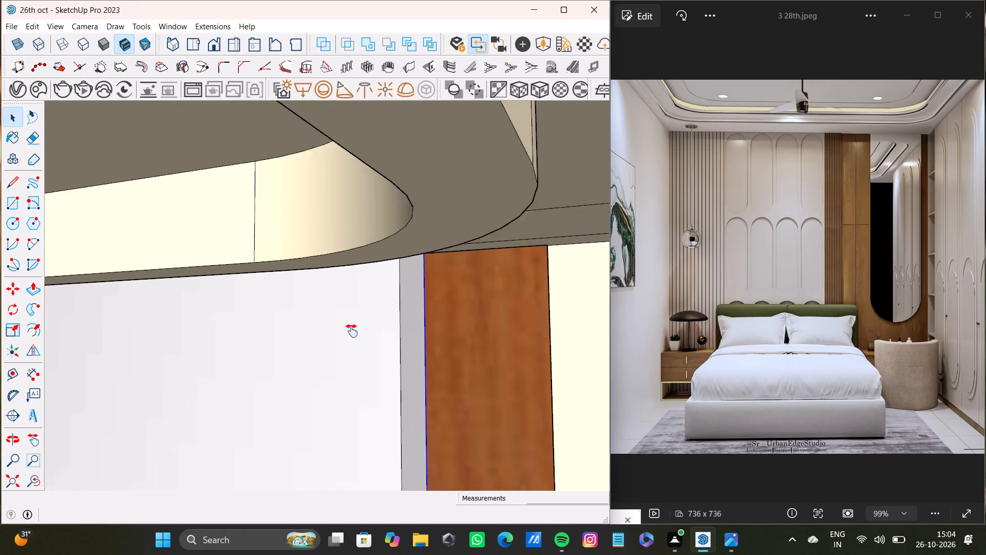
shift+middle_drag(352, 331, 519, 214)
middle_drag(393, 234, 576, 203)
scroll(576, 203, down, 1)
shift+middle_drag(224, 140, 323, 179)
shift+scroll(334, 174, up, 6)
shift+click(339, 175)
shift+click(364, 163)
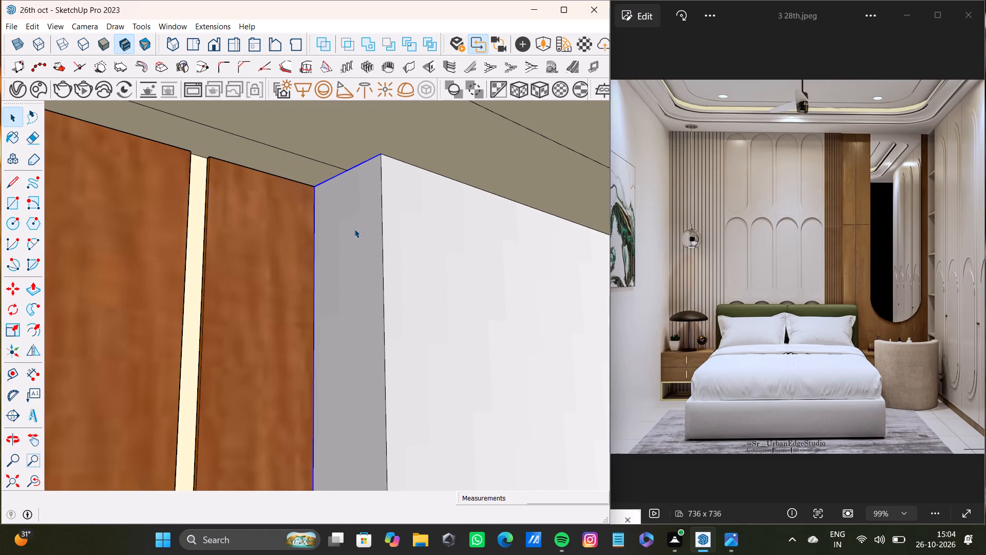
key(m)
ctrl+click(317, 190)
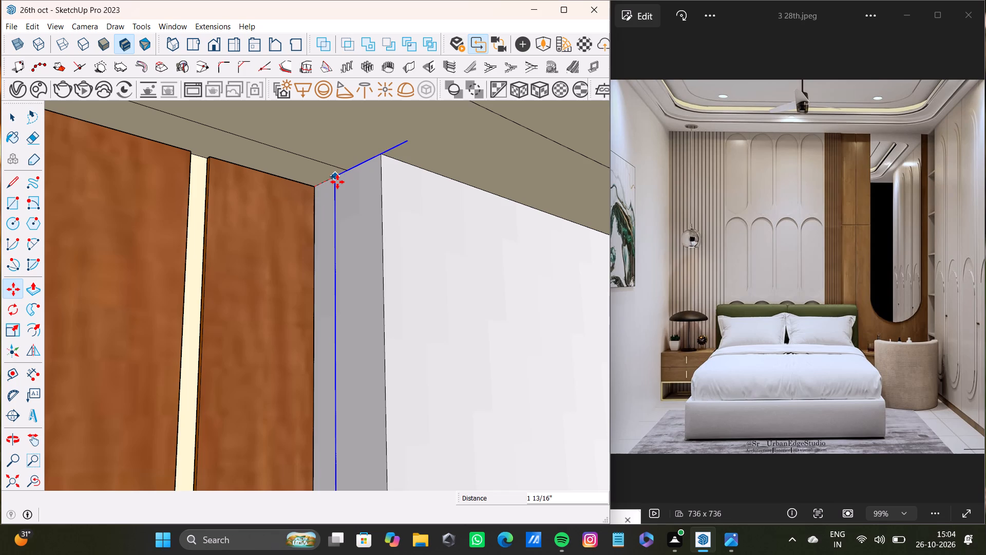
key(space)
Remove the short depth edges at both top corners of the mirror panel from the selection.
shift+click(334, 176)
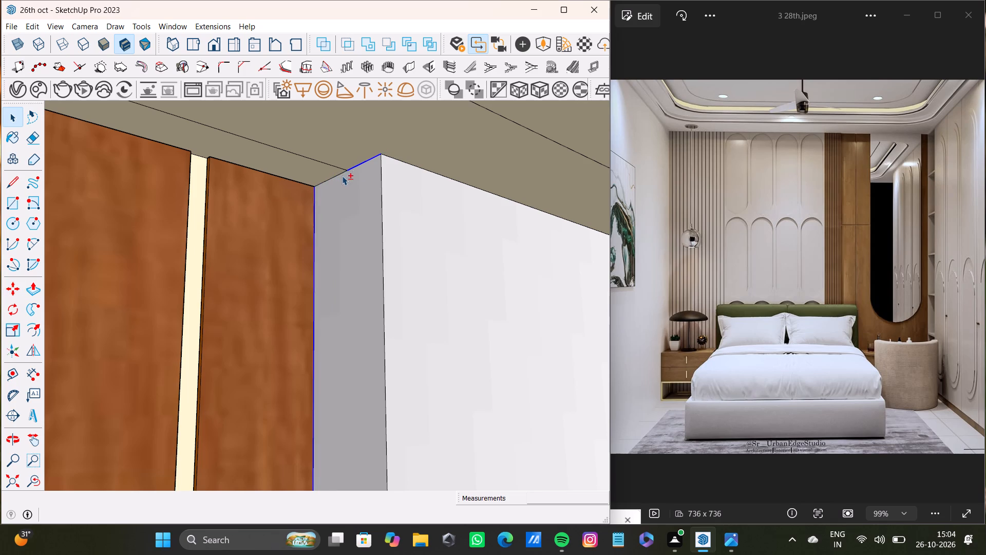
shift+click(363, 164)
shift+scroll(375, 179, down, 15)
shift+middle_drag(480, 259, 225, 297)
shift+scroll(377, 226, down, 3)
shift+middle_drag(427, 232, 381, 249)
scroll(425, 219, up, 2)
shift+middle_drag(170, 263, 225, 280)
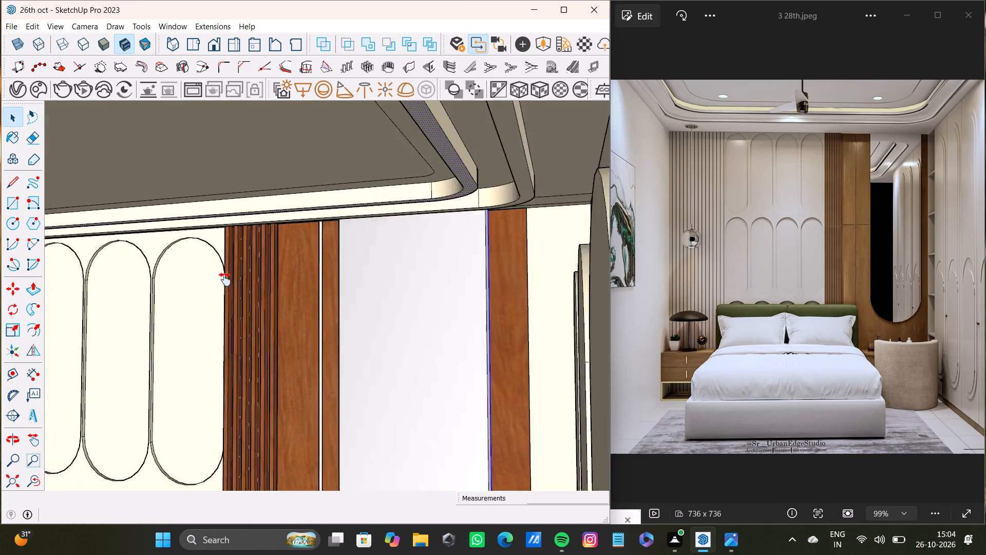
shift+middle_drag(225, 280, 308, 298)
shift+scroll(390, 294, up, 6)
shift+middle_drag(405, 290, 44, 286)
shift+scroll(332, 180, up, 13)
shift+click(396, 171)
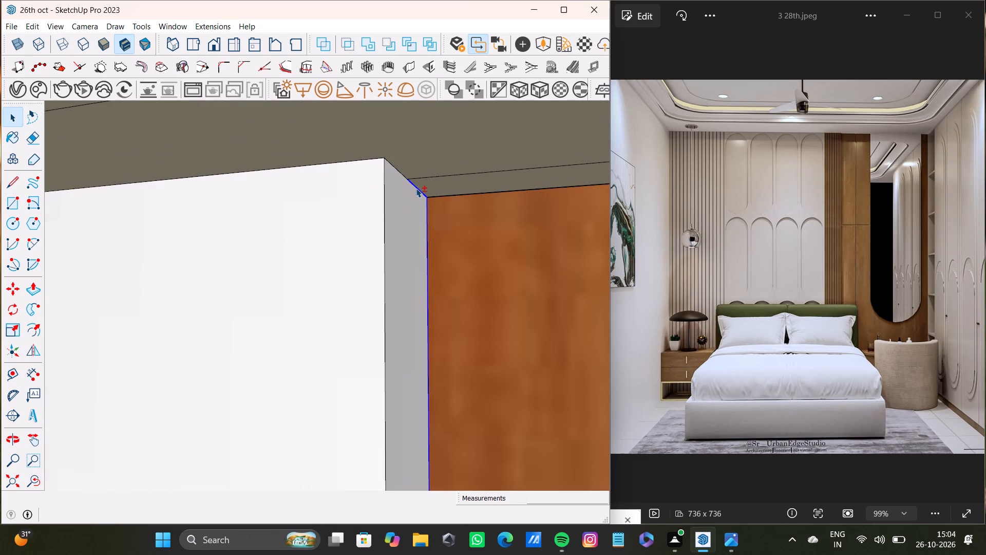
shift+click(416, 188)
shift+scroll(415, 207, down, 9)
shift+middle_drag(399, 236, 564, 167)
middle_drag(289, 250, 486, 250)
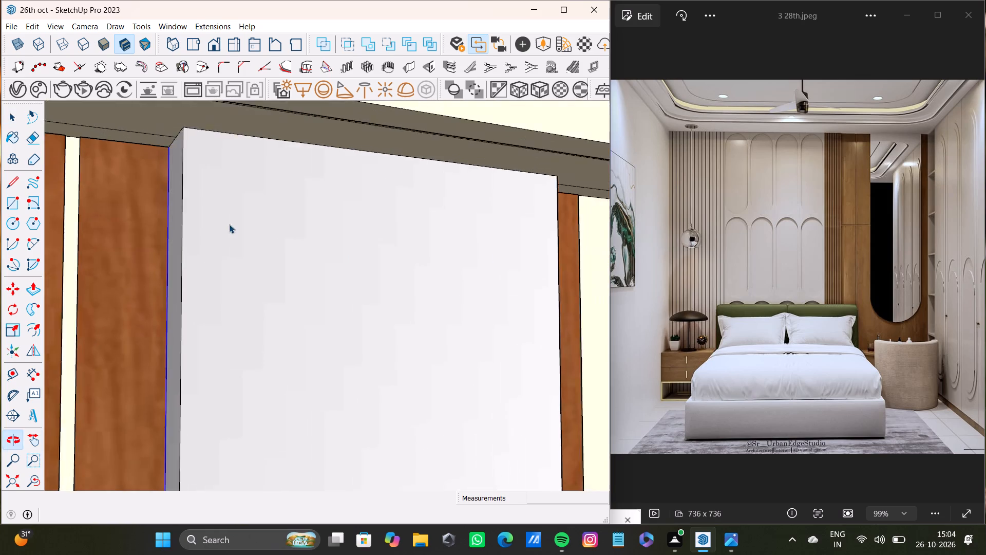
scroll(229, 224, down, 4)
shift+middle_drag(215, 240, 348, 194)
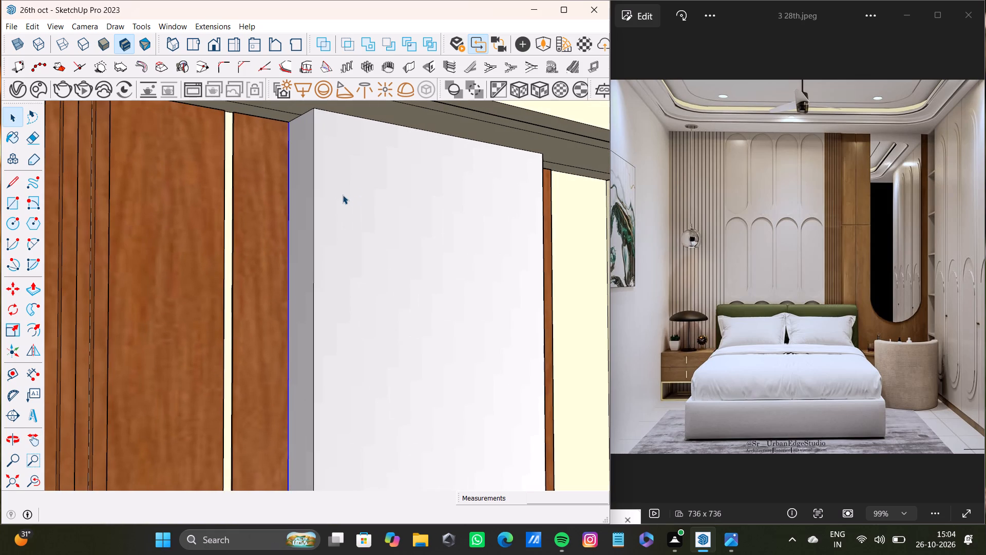
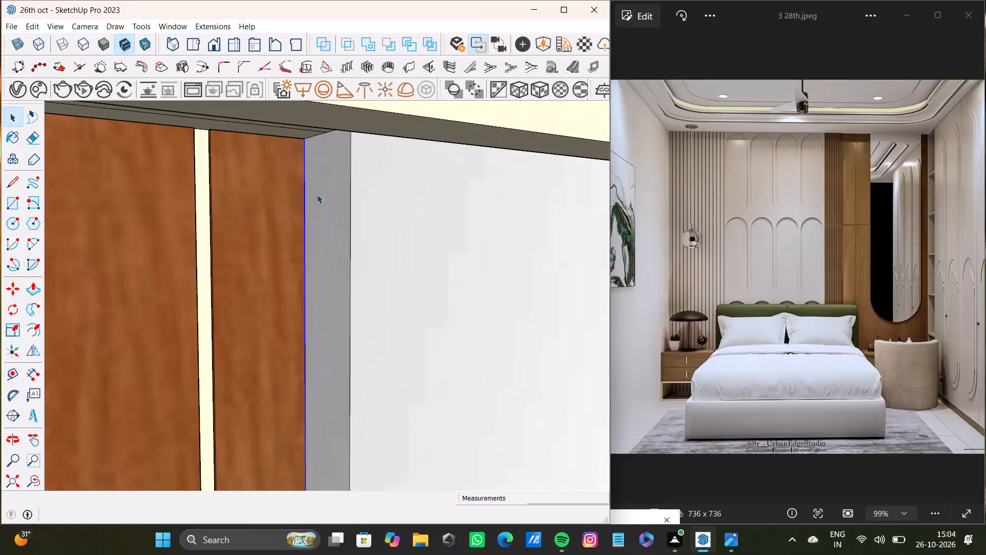
Move the selected outline from the mirror panel's back top corner about 1 11/16" forward along the panel's depth.
middle_drag(317, 188, 317, 150)
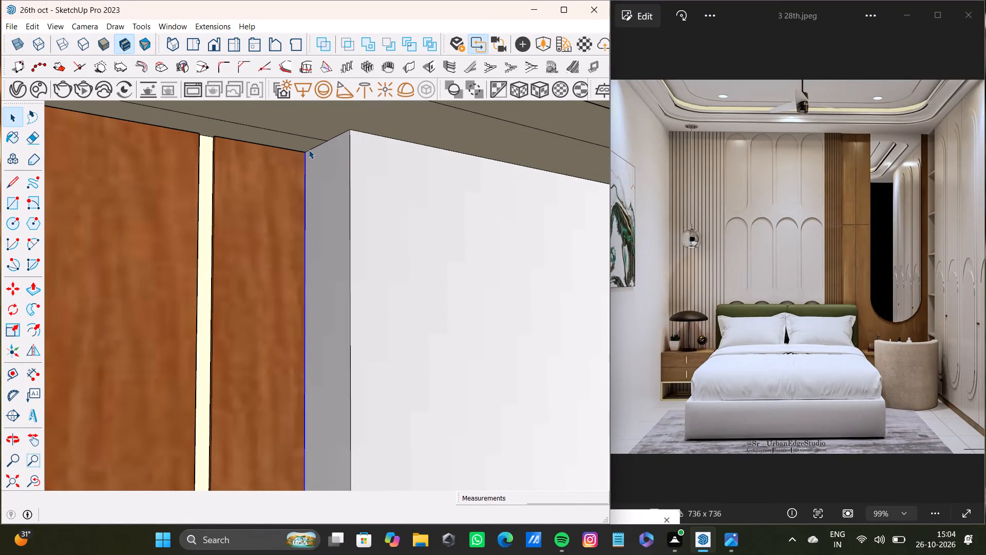
key(m)
scroll(310, 158, up, 3)
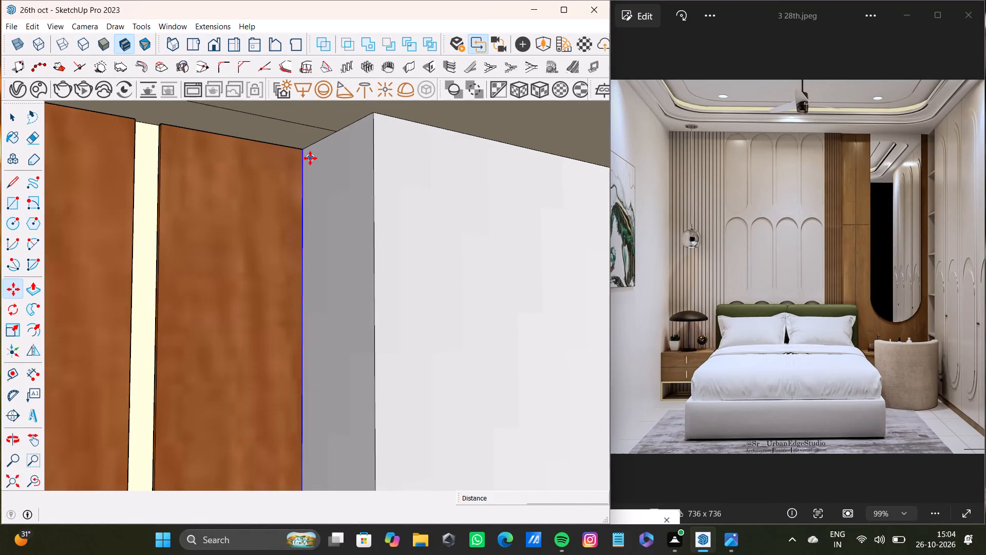
scroll(310, 158, up, 4)
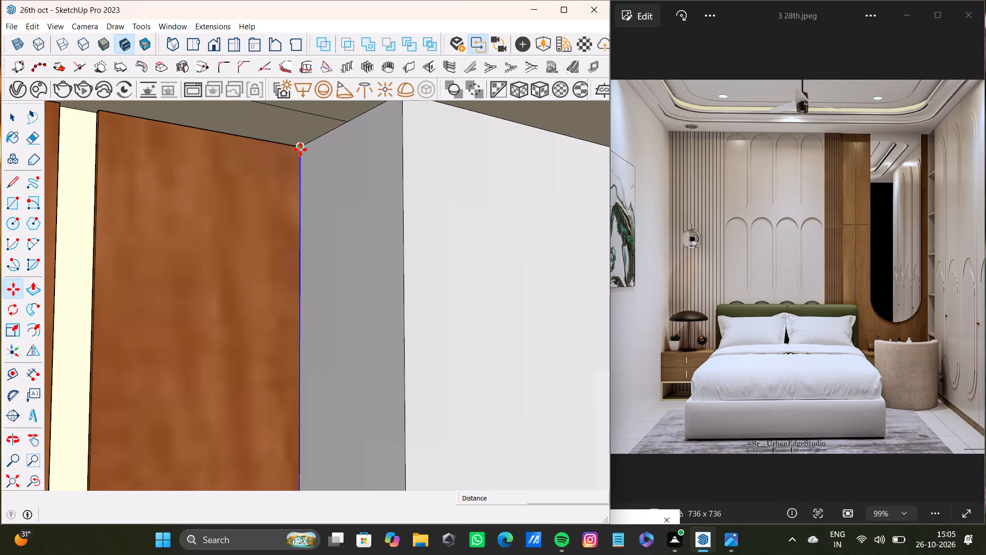
ctrl+click(300, 150)
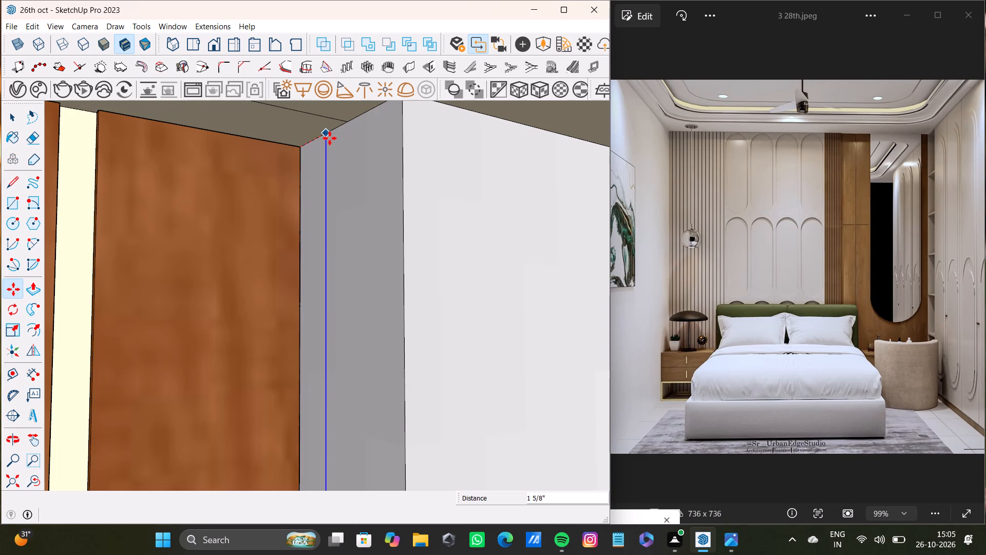
click(330, 138)
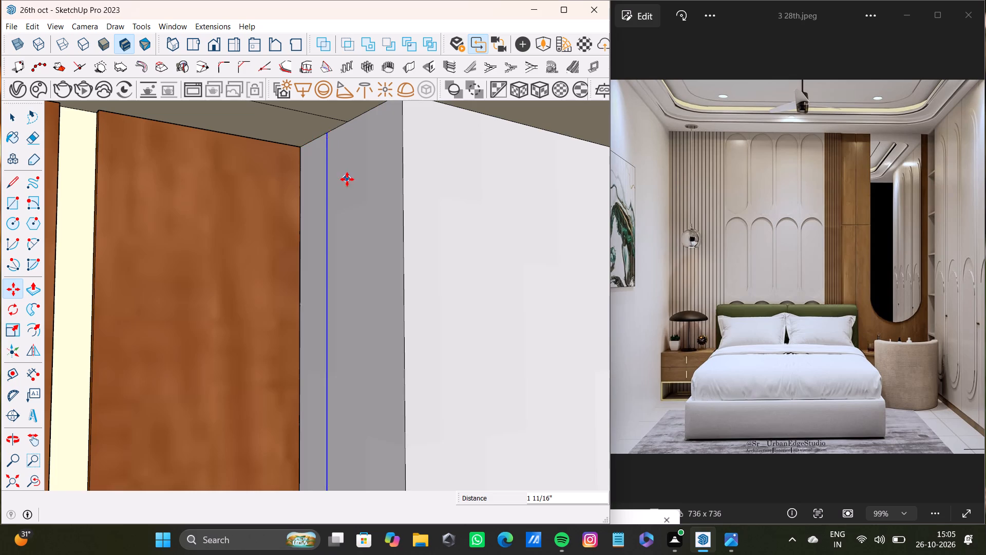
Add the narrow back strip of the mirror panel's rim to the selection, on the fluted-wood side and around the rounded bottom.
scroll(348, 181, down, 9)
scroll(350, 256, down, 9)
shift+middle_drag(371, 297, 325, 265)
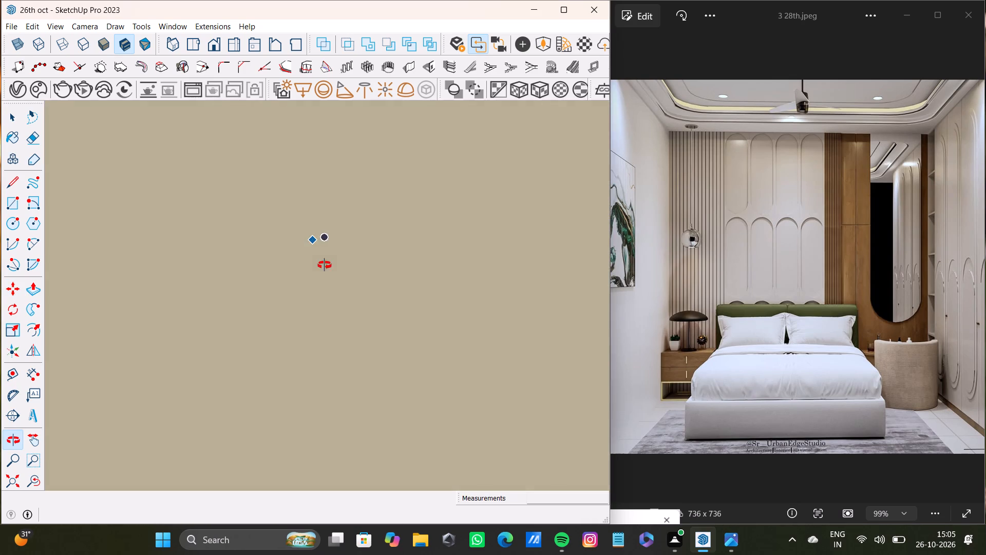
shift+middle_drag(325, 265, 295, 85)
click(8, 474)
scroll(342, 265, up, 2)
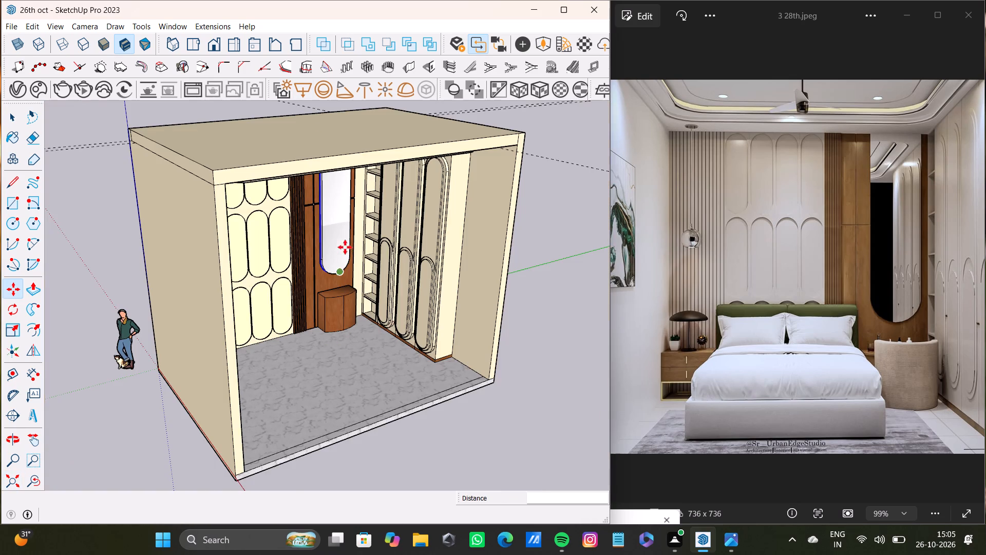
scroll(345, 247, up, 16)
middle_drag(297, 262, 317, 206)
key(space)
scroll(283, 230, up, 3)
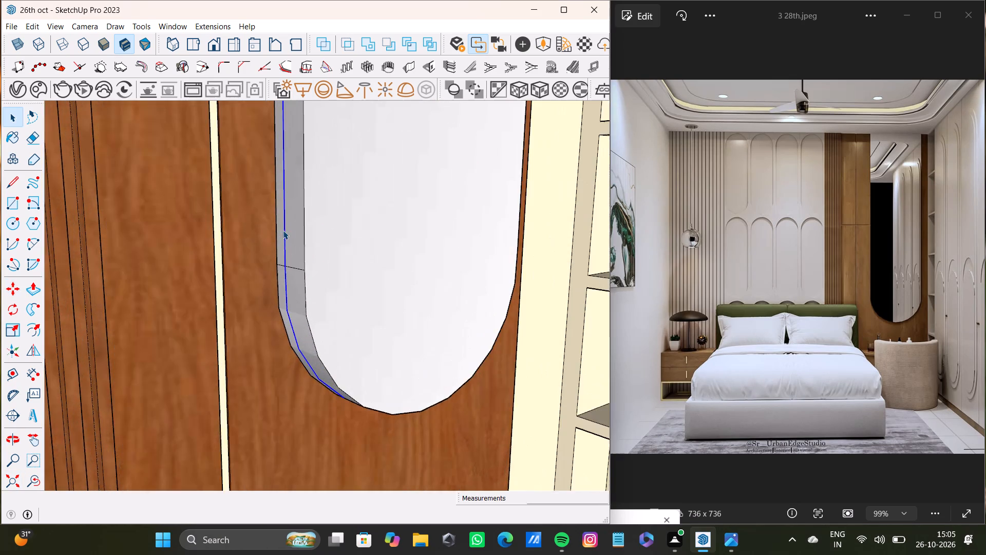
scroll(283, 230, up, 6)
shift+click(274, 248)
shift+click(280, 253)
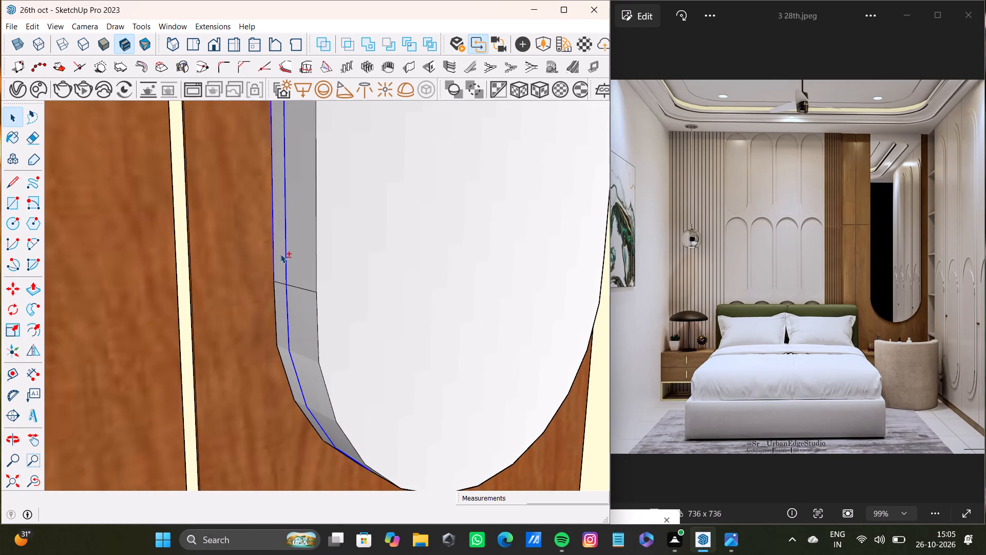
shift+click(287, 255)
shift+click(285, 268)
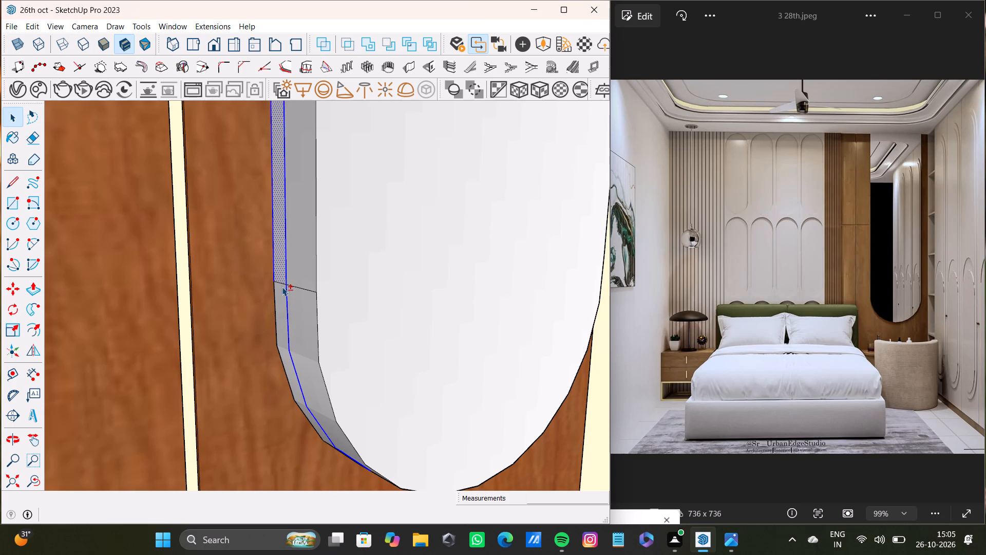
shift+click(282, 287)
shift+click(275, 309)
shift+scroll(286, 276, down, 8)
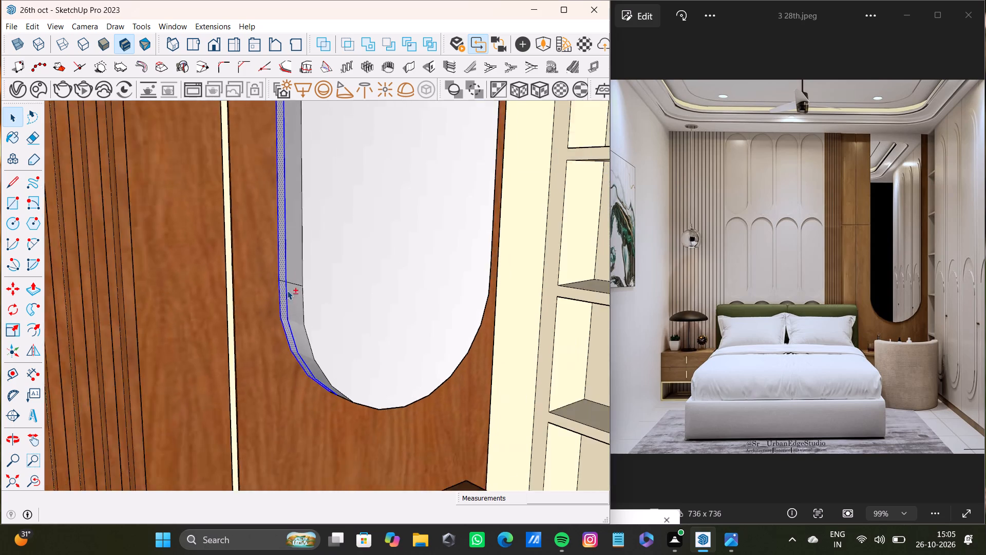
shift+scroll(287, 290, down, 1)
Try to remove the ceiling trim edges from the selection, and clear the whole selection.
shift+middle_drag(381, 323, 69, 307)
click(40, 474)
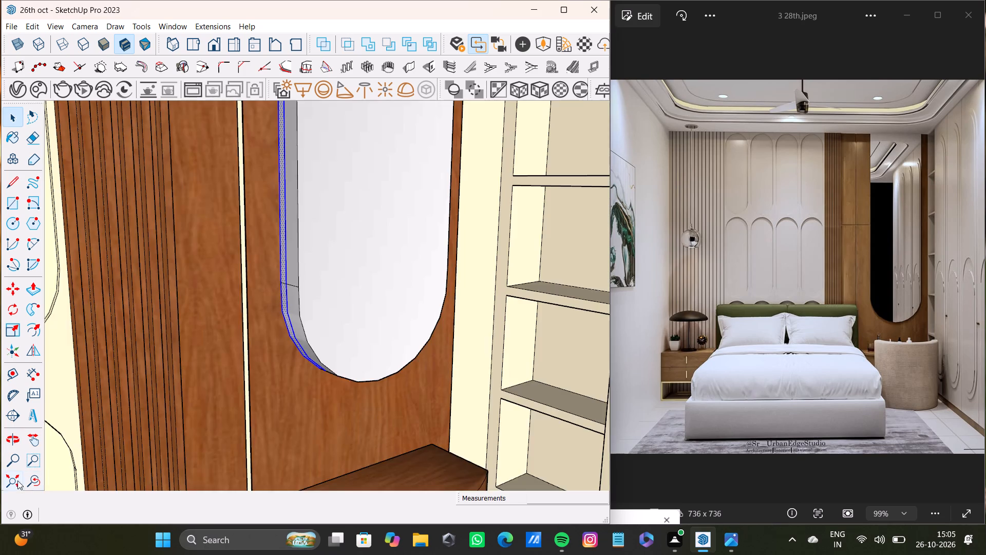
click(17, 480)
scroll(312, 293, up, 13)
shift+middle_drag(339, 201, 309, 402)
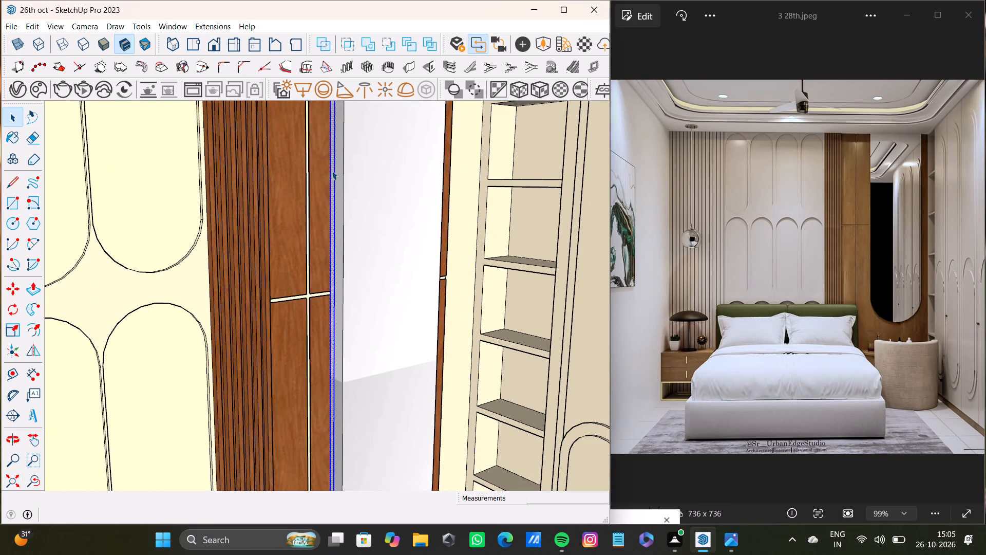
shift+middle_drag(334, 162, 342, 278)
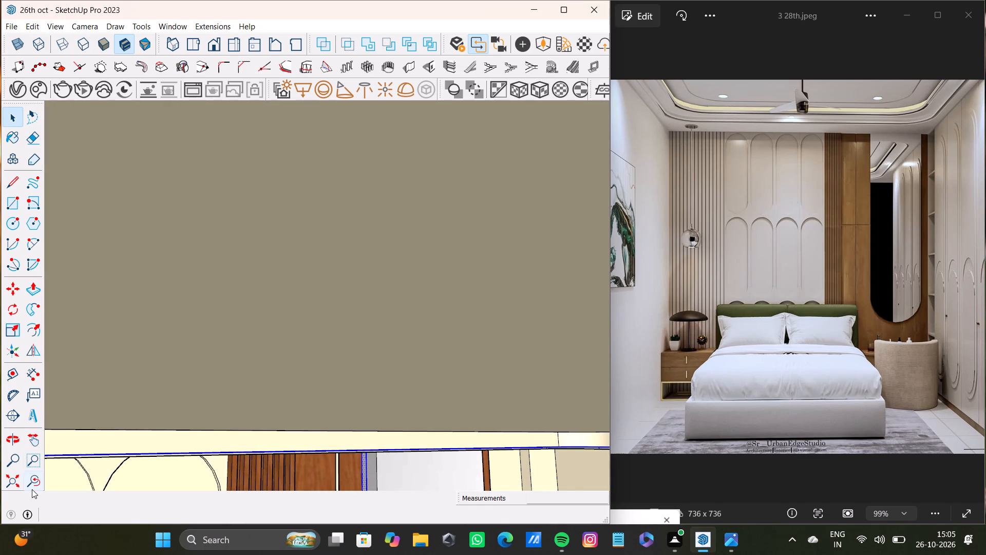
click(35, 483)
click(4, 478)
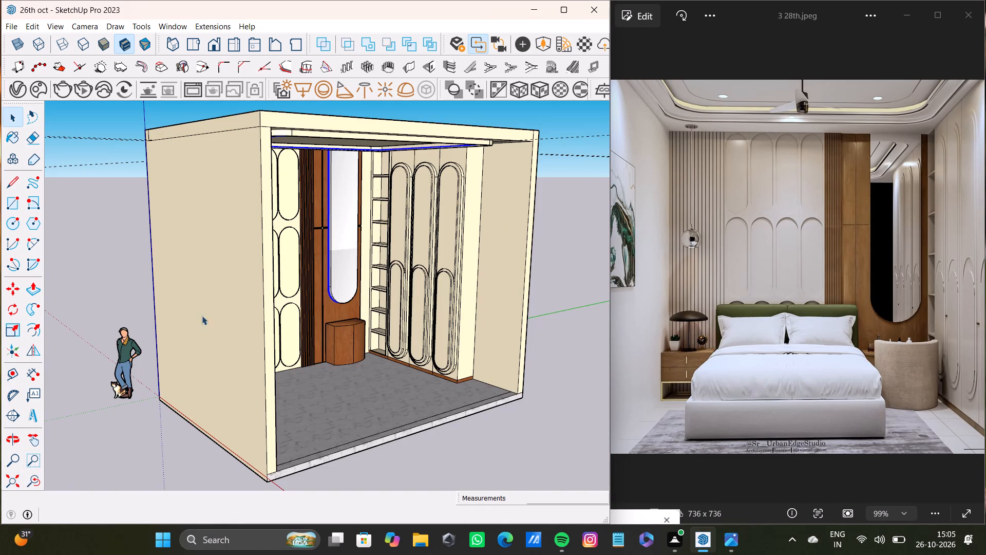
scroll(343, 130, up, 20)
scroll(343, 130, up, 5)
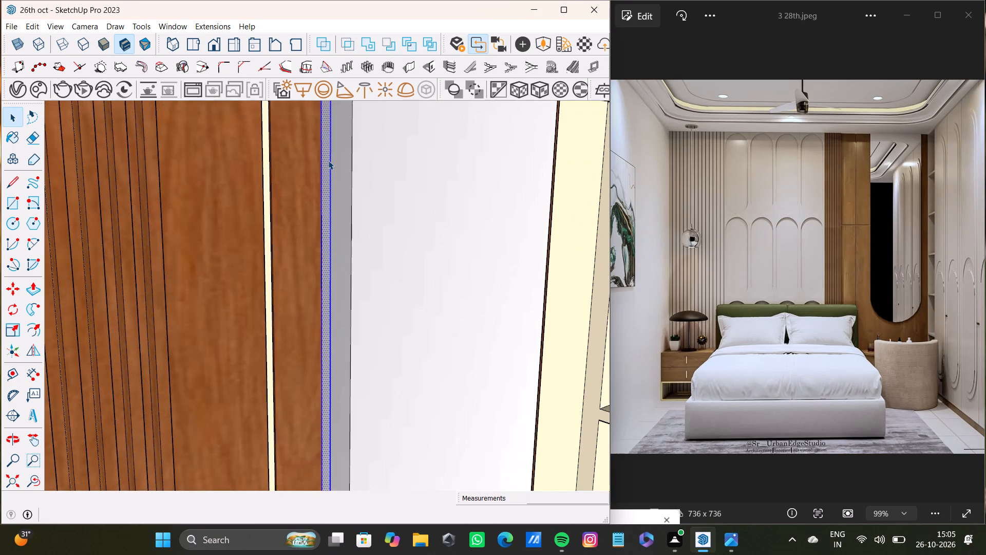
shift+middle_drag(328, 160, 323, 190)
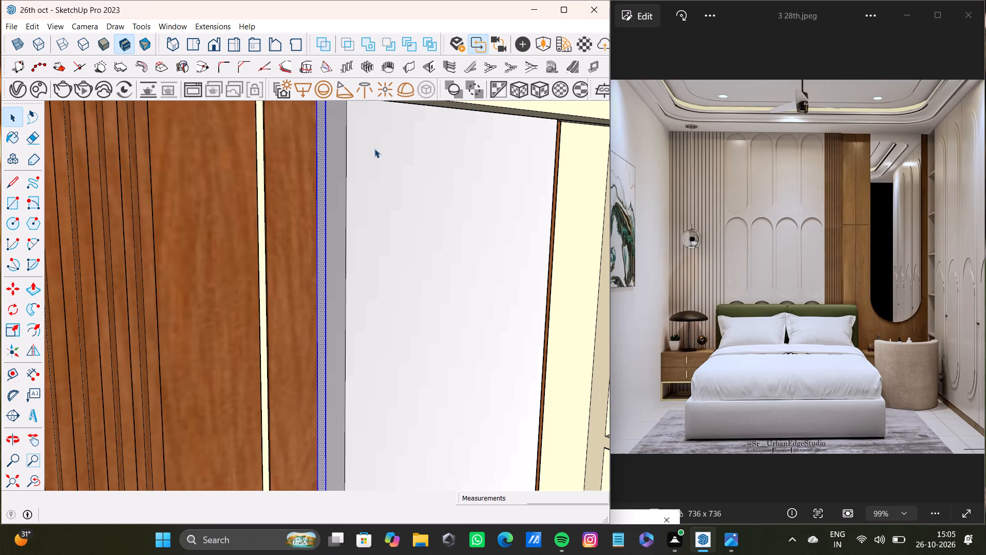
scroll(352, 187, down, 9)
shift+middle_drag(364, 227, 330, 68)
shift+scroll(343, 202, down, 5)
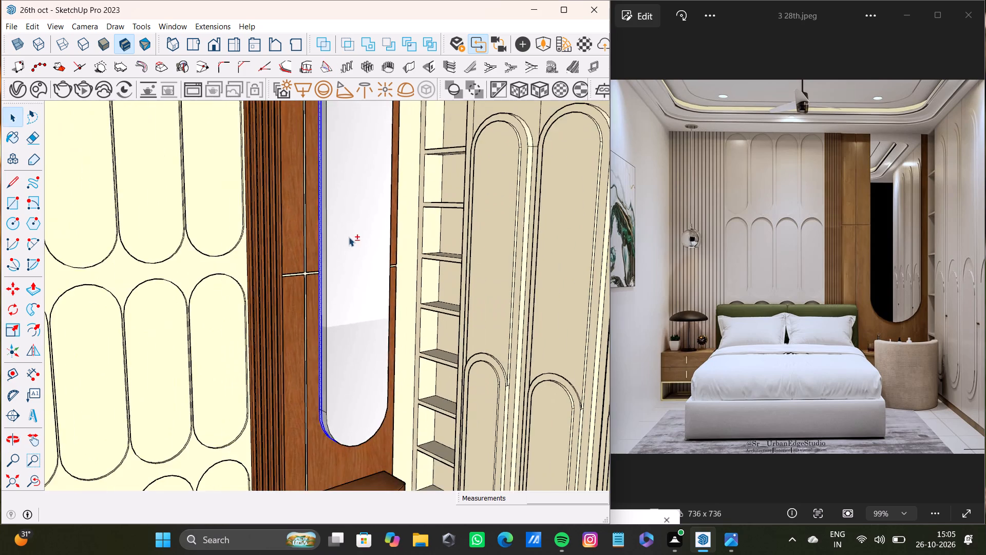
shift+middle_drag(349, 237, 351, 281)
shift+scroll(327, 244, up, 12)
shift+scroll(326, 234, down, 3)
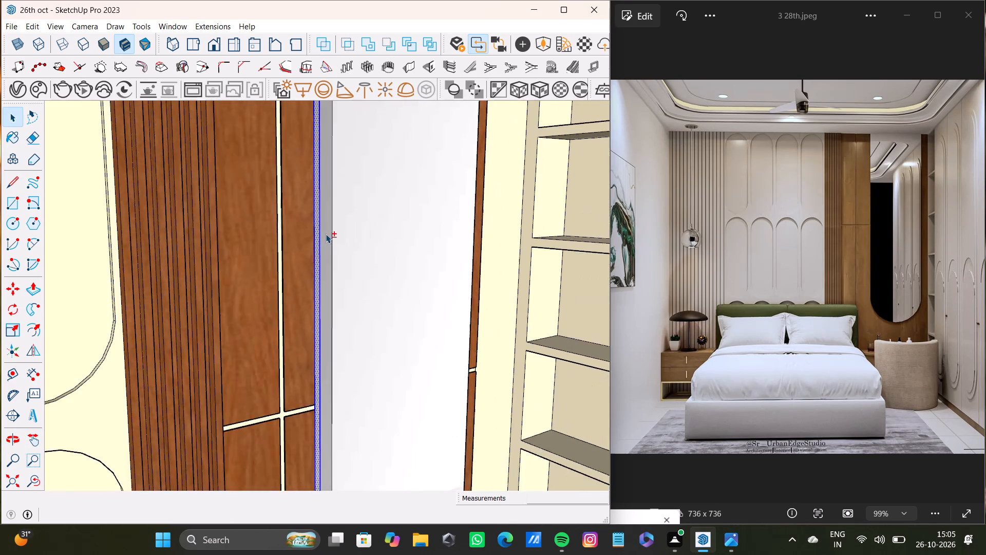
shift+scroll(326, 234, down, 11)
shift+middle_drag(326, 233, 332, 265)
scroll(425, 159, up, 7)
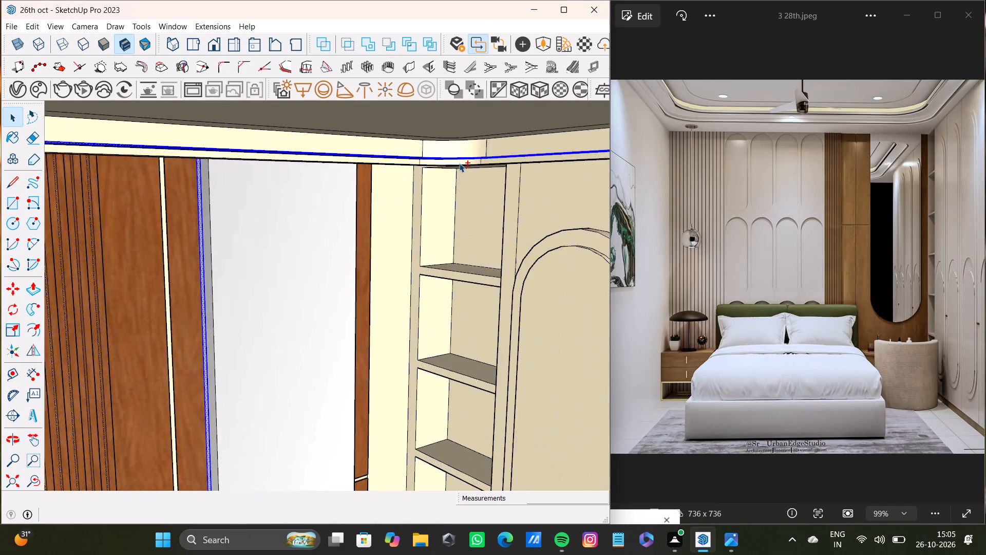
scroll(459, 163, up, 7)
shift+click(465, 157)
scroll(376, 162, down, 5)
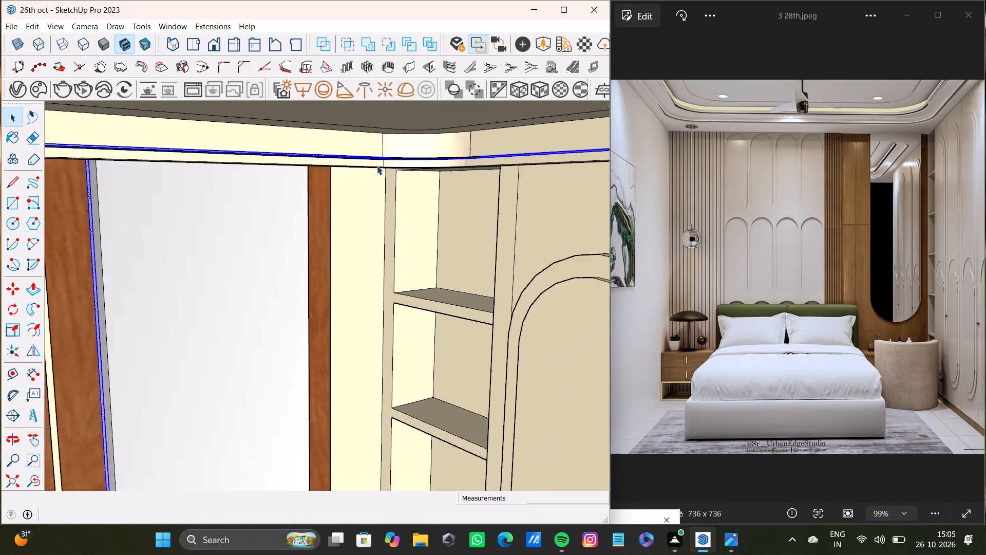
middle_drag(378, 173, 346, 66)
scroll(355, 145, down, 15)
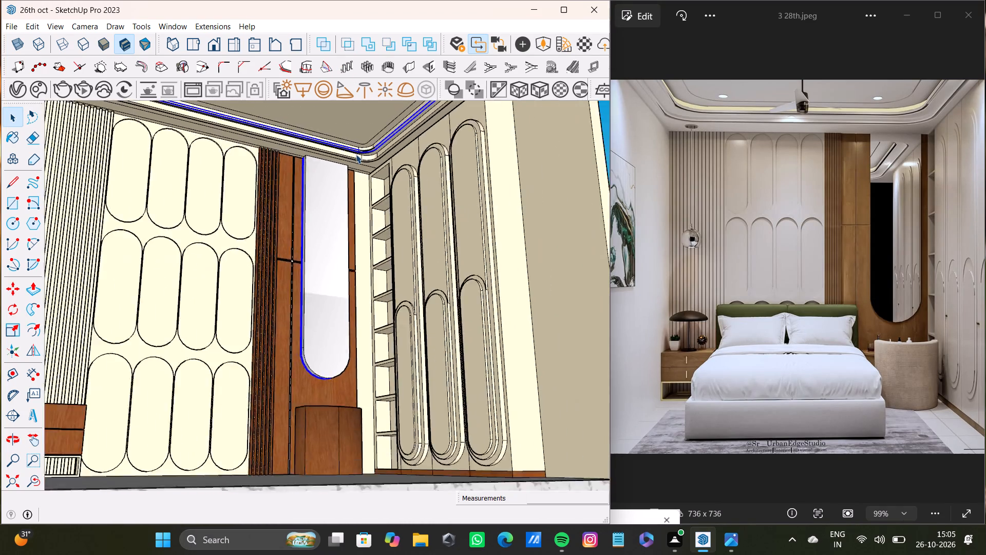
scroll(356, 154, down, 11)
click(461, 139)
Select the narrow back strip face and its two vertical edges on the mirror panel's side nearest the fluted wood.
scroll(331, 168, up, 13)
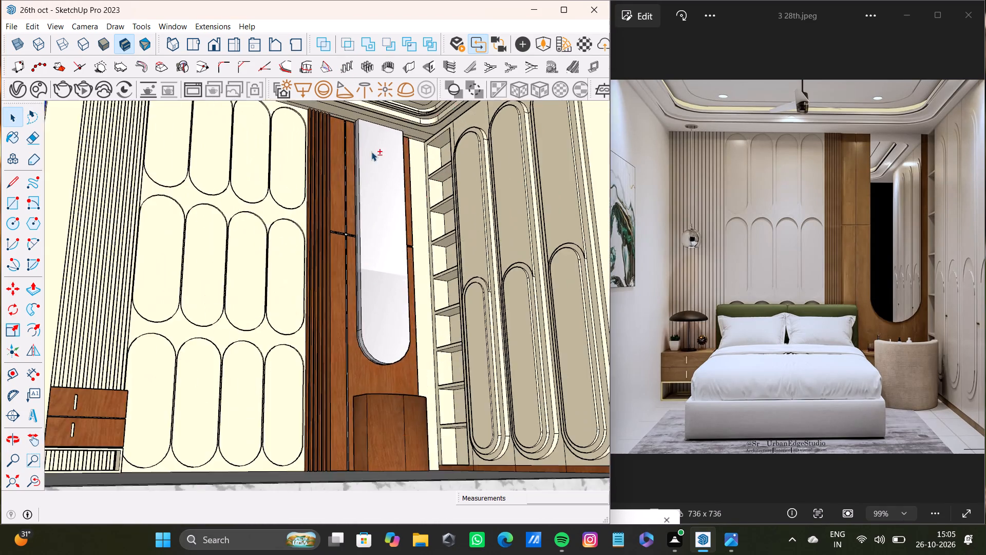
scroll(371, 152, up, 12)
middle_drag(344, 176, 367, 180)
shift+scroll(364, 192, up, 7)
shift+click(344, 211)
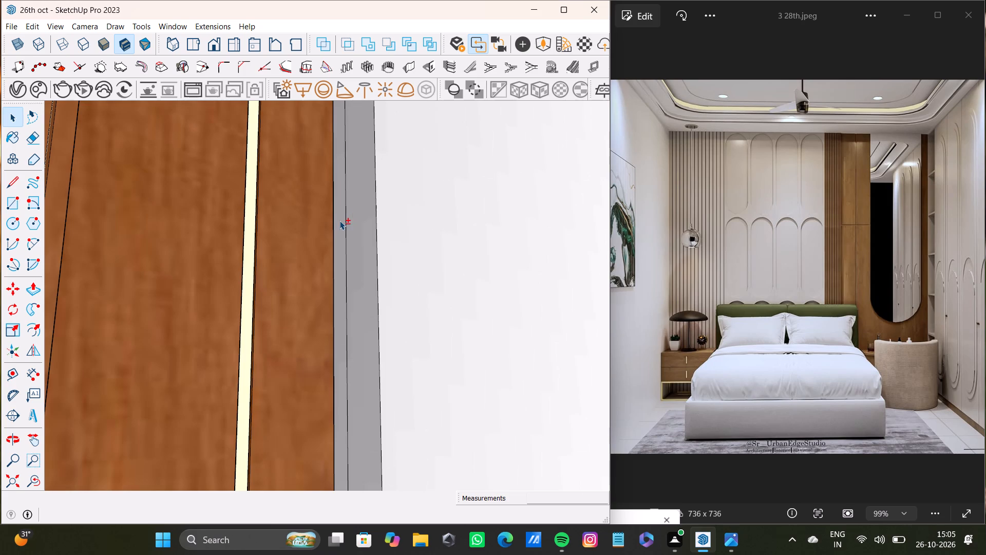
shift+click(346, 231)
shift+click(339, 234)
shift+click(334, 244)
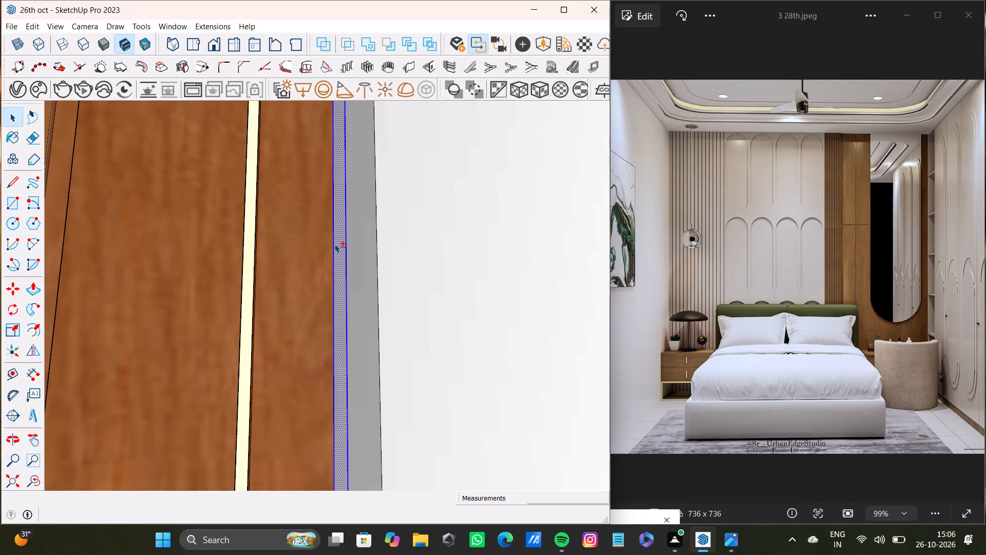
Add the curved back strip face and its two edges around the mirror's rounded bottom to the selection.
shift+scroll(345, 259, down, 20)
shift+scroll(345, 259, down, 1)
shift+middle_drag(348, 260, 328, 112)
shift+scroll(324, 267, up, 3)
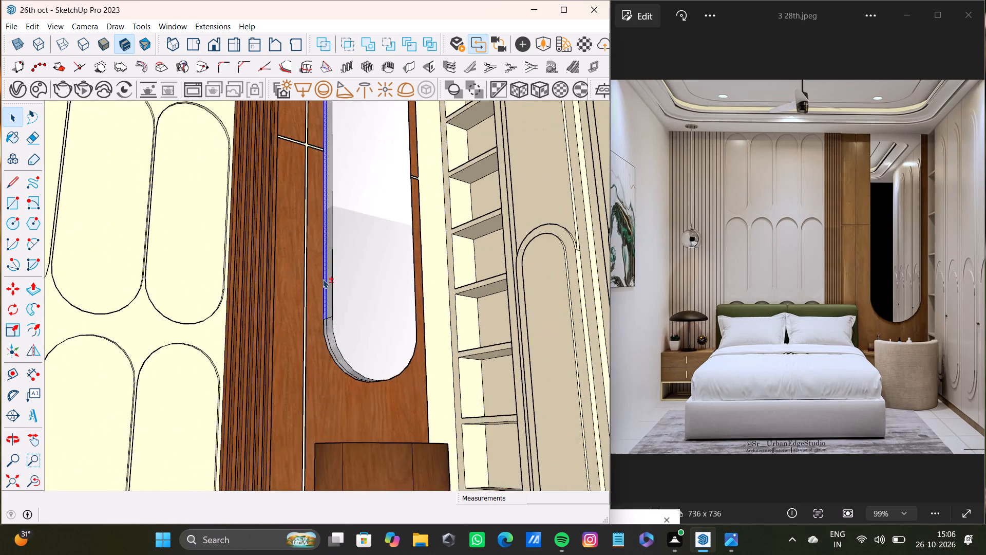
shift+scroll(323, 279, up, 18)
shift+click(358, 355)
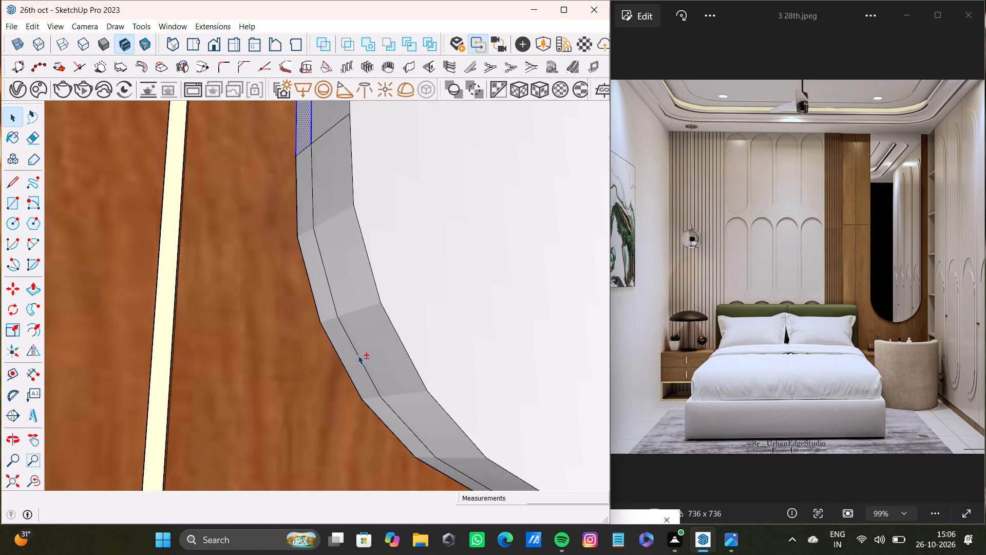
shift+click(351, 358)
shift+click(341, 361)
Add the narrow back strip face and its two vertical edges on the mirror's shelf-side to the selection.
shift+scroll(342, 362, down, 9)
middle_drag(463, 372, 405, 363)
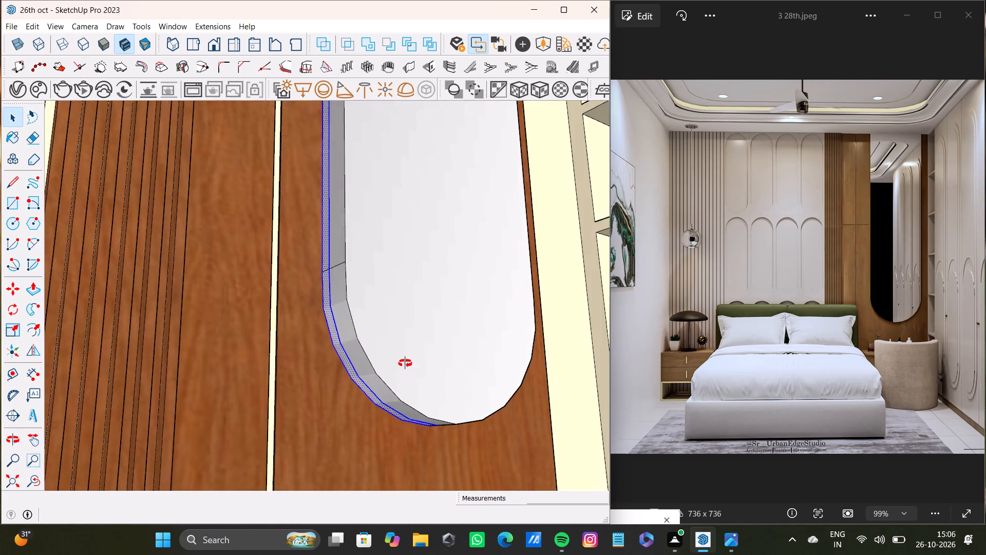
middle_drag(405, 363, 197, 434)
scroll(489, 304, up, 8)
shift+middle_drag(542, 280, 539, 280)
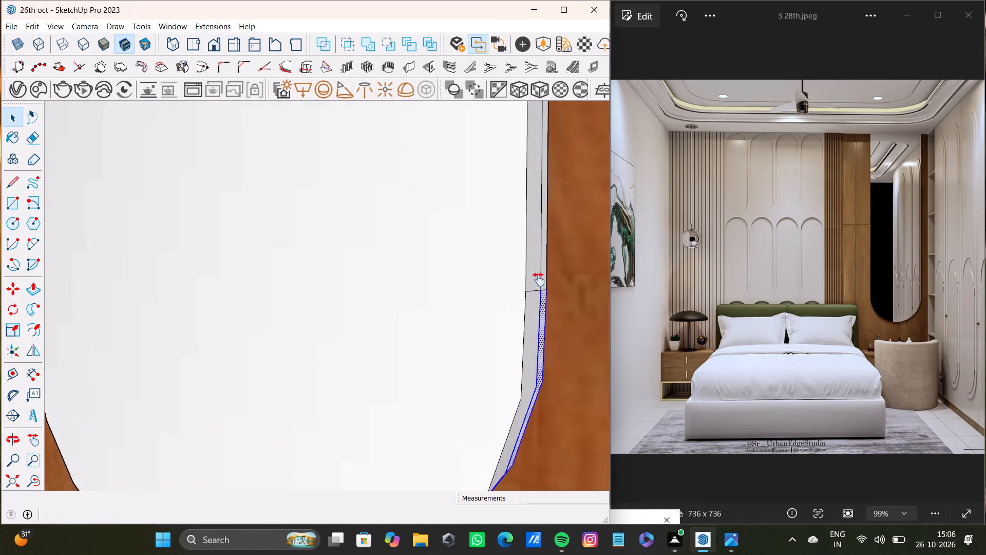
shift+middle_drag(539, 280, 489, 302)
shift+scroll(499, 281, up, 7)
shift+click(485, 308)
shift+click(491, 310)
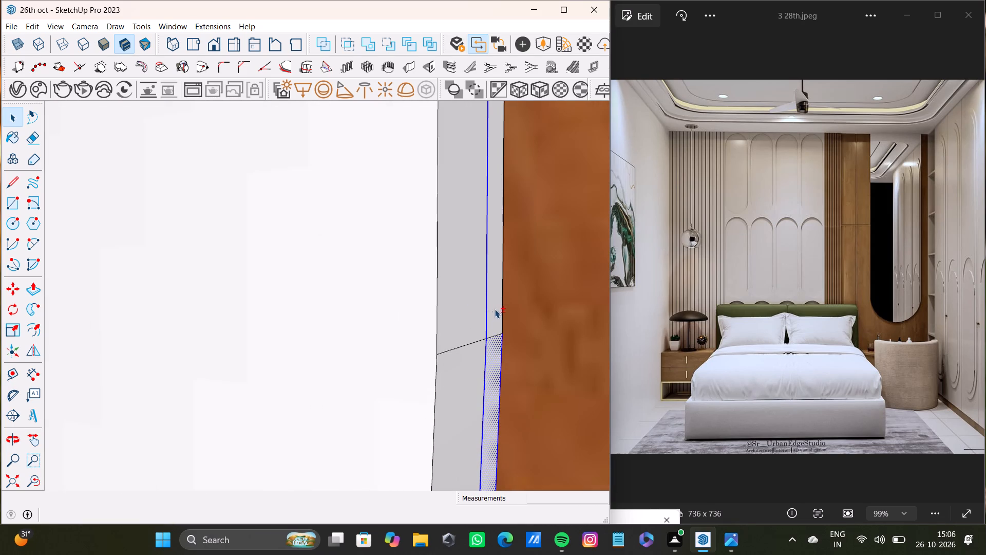
shift+click(501, 308)
Examine the selected back strip at the top of the mirror panel from both sides.
shift+scroll(482, 206, down, 8)
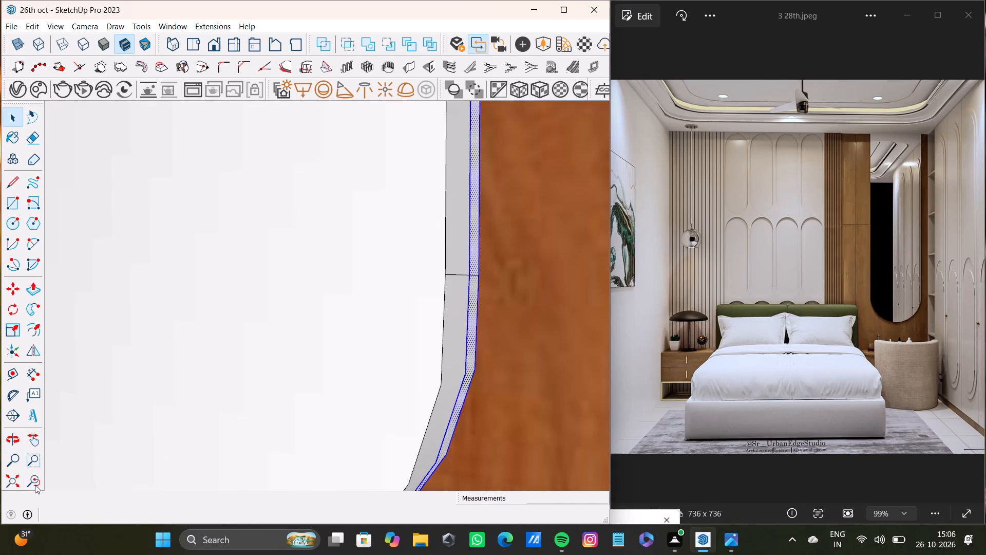
shift+click(35, 483)
shift+click(20, 481)
shift+middle_drag(383, 299, 533, 357)
scroll(457, 295, up, 9)
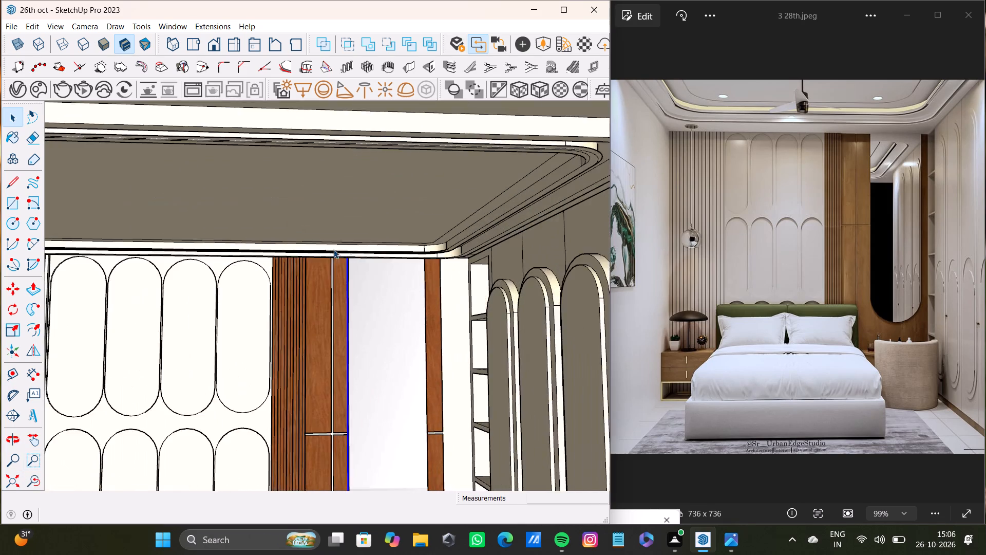
scroll(333, 249, up, 20)
middle_drag(406, 244, 130, 243)
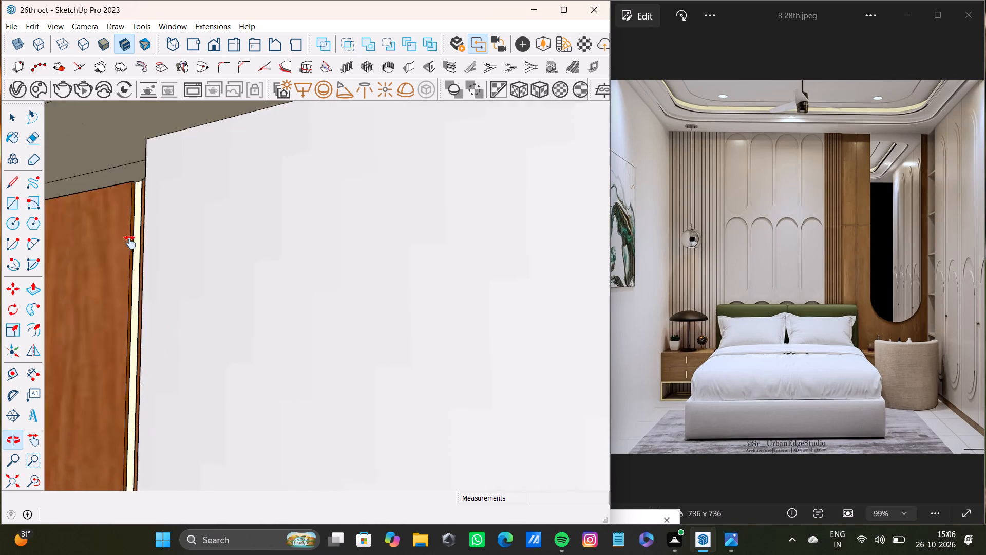
middle_drag(130, 243, 0, 301)
shift+scroll(361, 292, down, 8)
shift+middle_drag(547, 311, 521, 303)
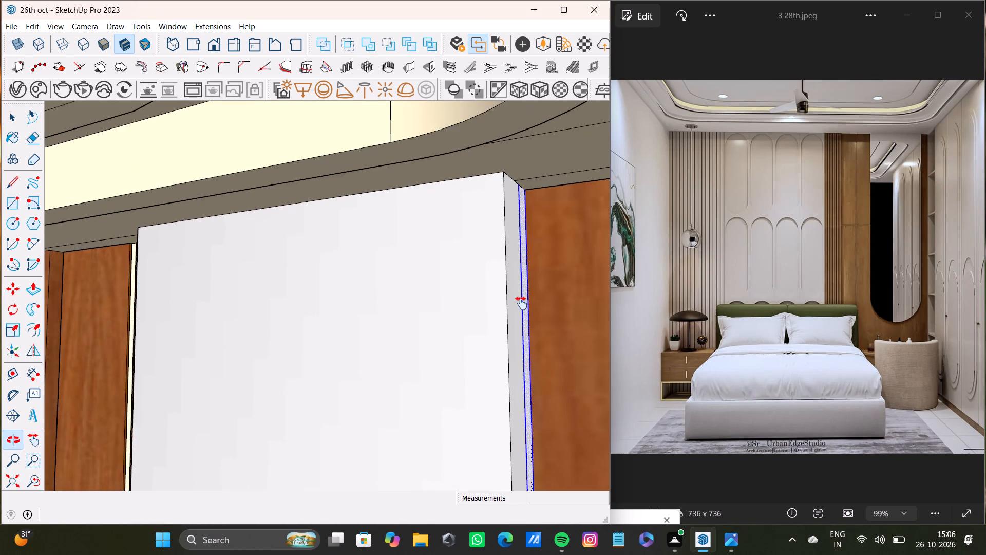
shift+middle_drag(521, 303, 759, 300)
shift+scroll(289, 291, down, 4)
middle_drag(310, 305, 457, 308)
scroll(401, 326, down, 3)
shift+middle_drag(310, 334, 523, 241)
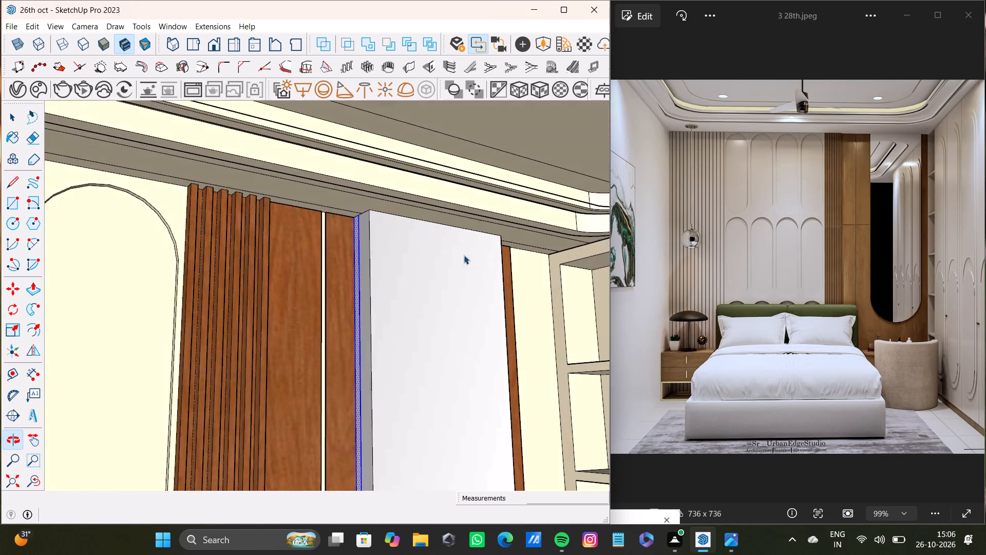
Group the selected back strip around the mirror panel and convert the group to a V-Ray mesh light.
shift+scroll(439, 261, up, 17)
shift+scroll(333, 270, up, 3)
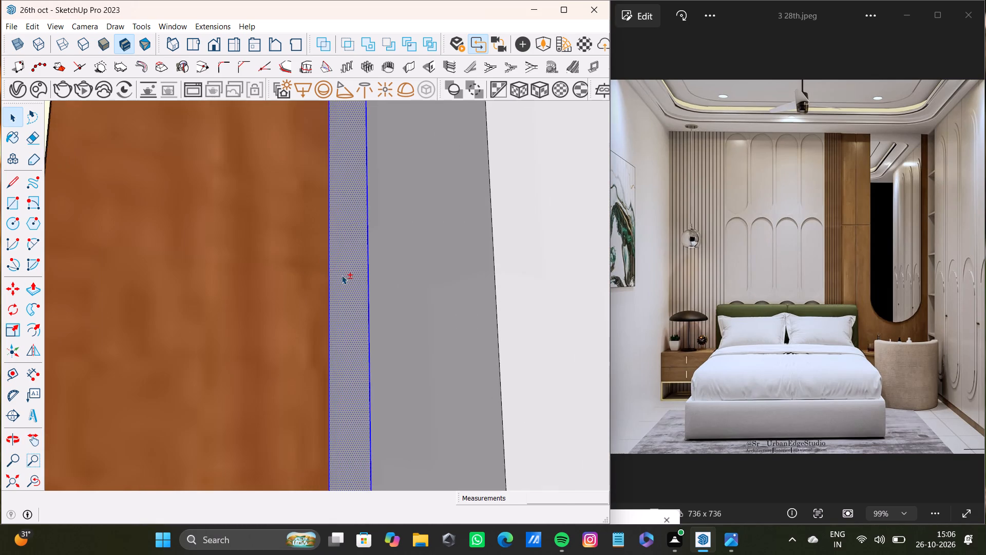
shift+right_click(342, 275)
shift+click(398, 377)
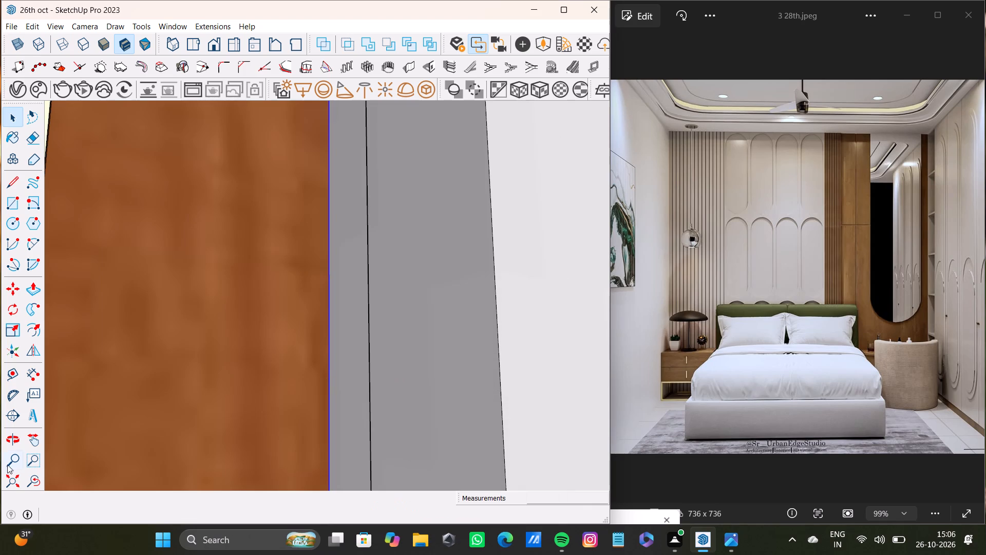
click(431, 89)
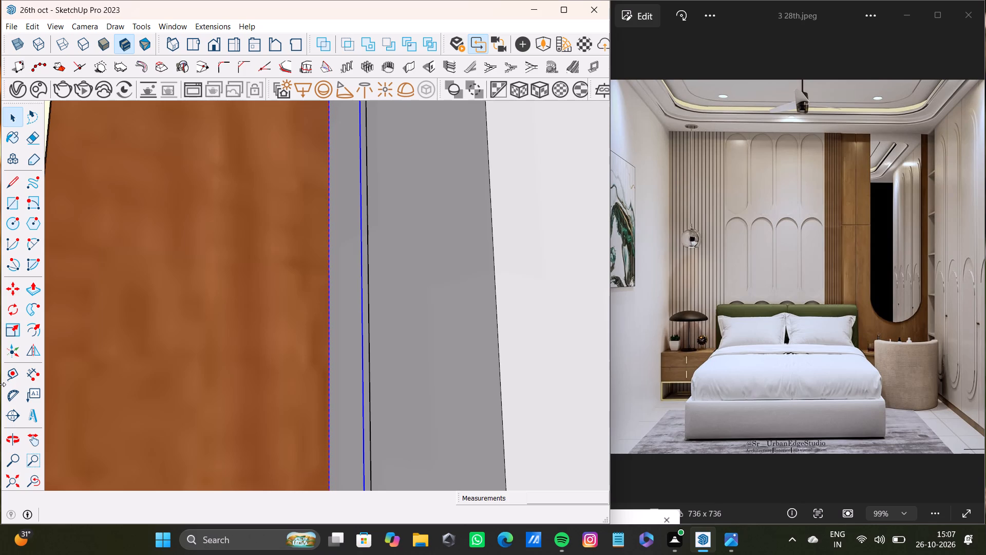
Examine the whole room from outside and the recessed ceiling tray from below.
click(30, 480)
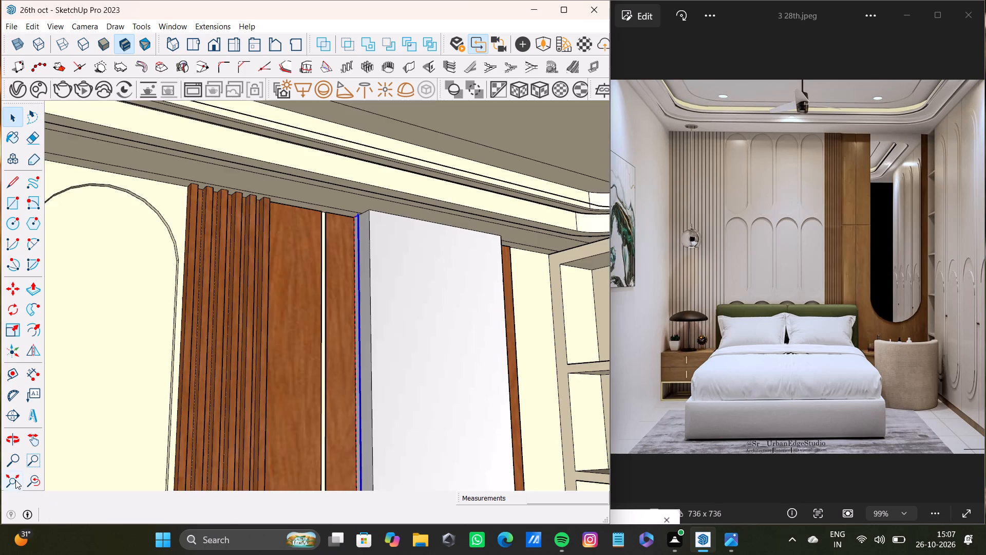
click(15, 480)
scroll(346, 292, down, 4)
middle_drag(345, 293, 259, 318)
scroll(332, 289, up, 2)
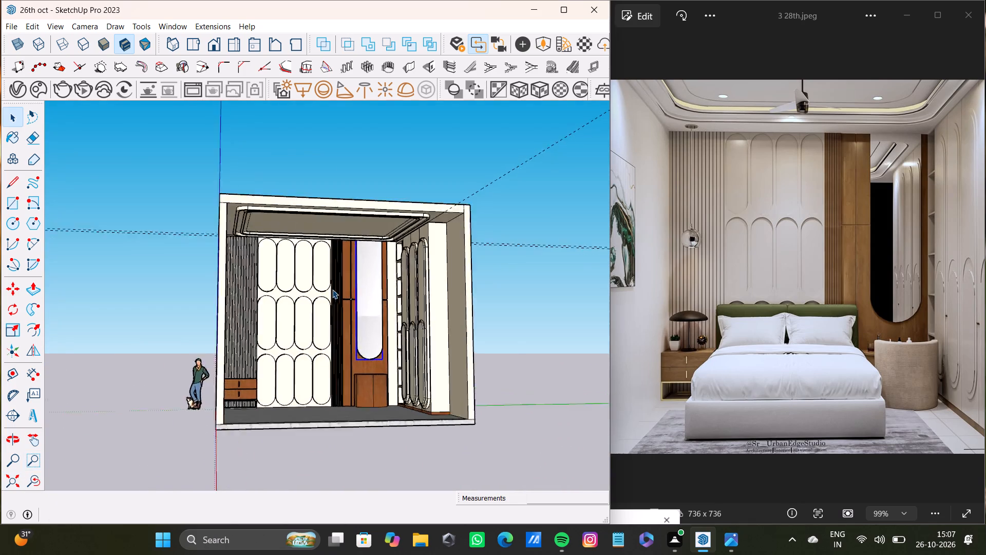
scroll(332, 289, up, 11)
scroll(341, 250, down, 10)
shift+middle_drag(340, 250, 258, 176)
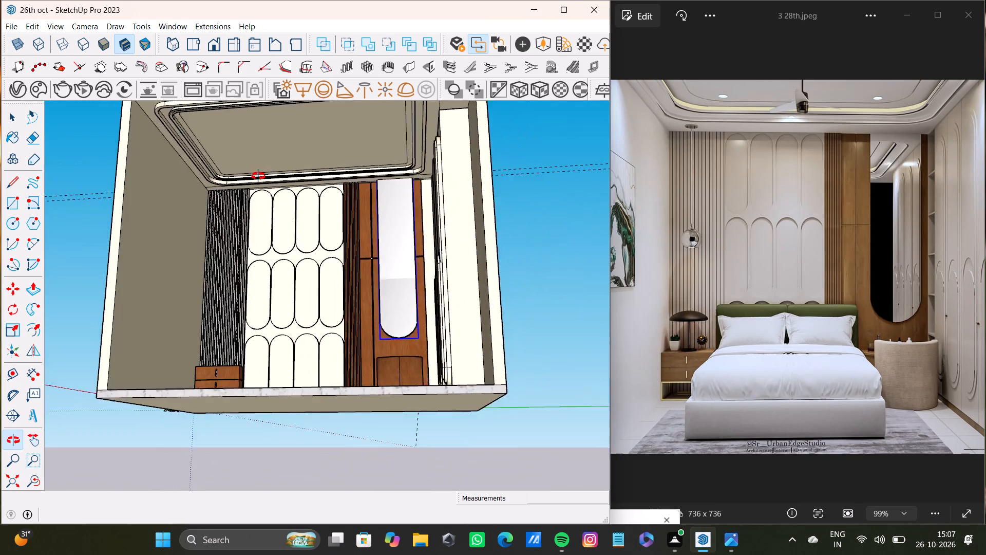
shift+middle_drag(258, 176, 233, 232)
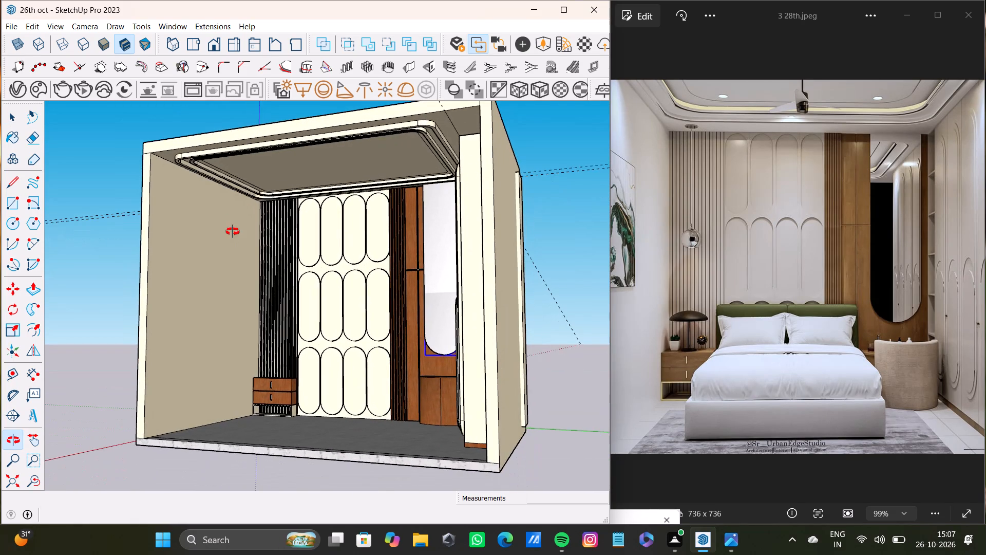
shift+middle_drag(233, 232, 331, 272)
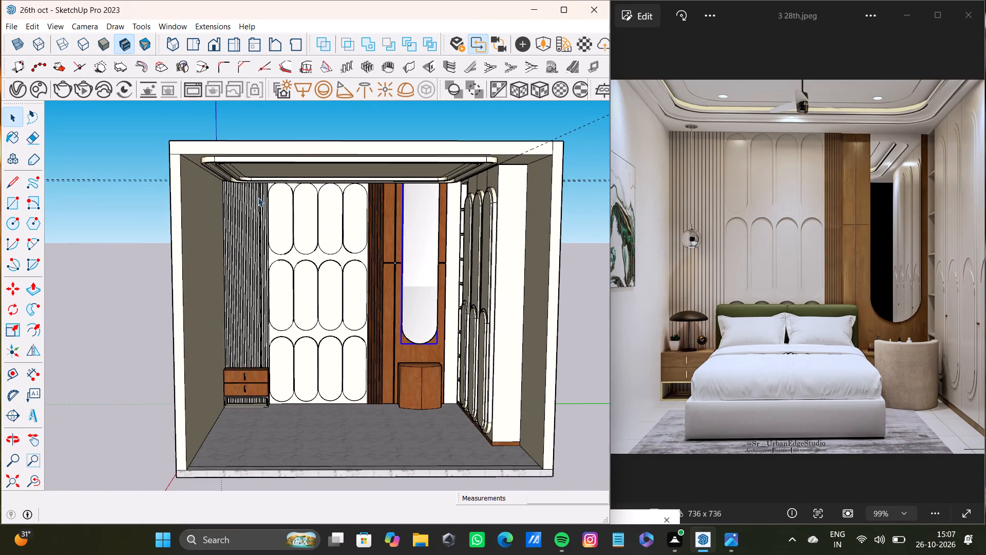
scroll(258, 196, up, 5)
shift+middle_drag(258, 192, 230, 147)
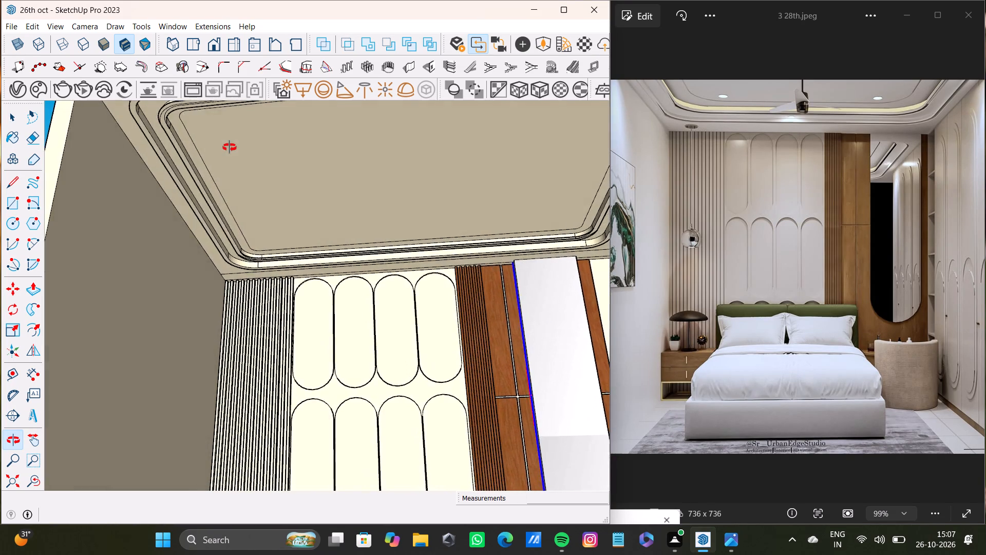
shift+middle_drag(230, 147, 191, 140)
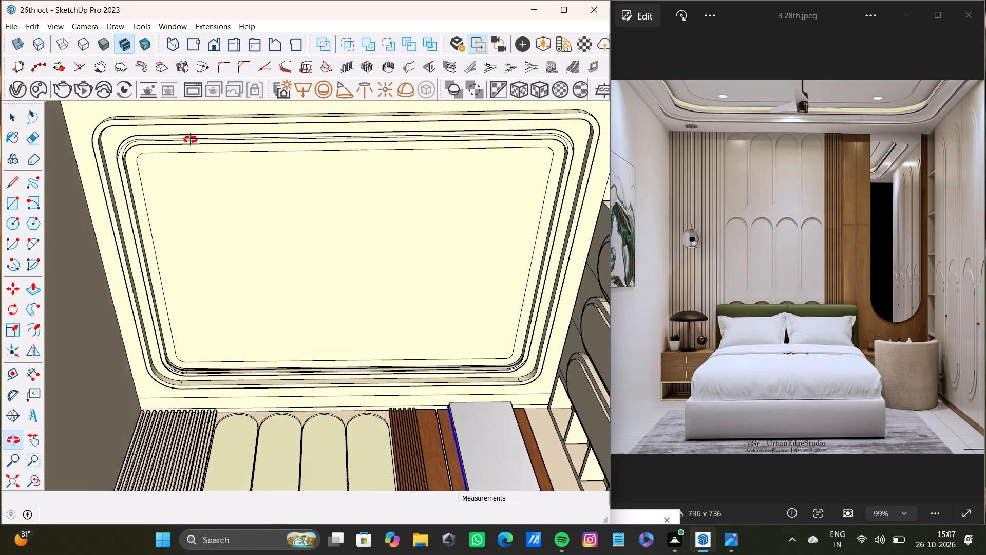
shift+middle_drag(191, 140, 193, 139)
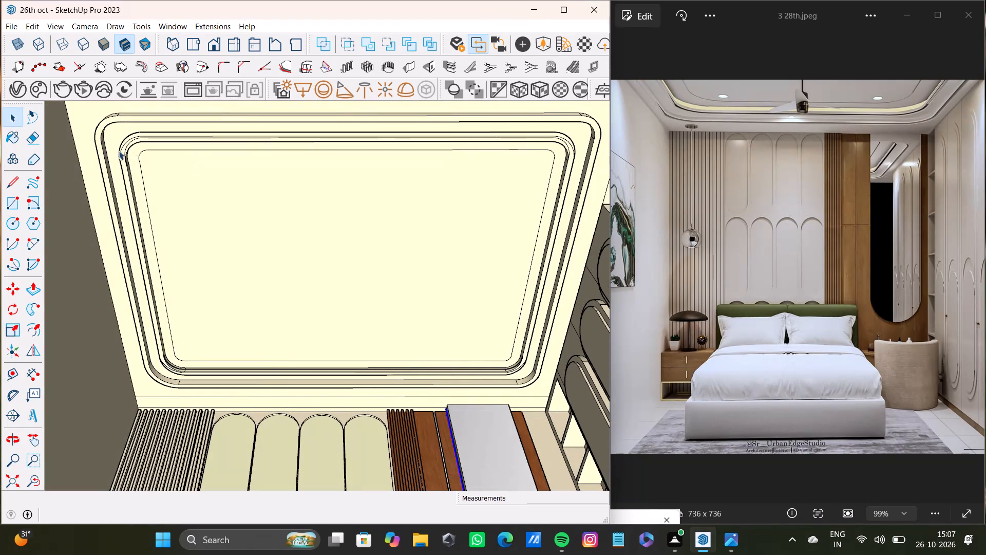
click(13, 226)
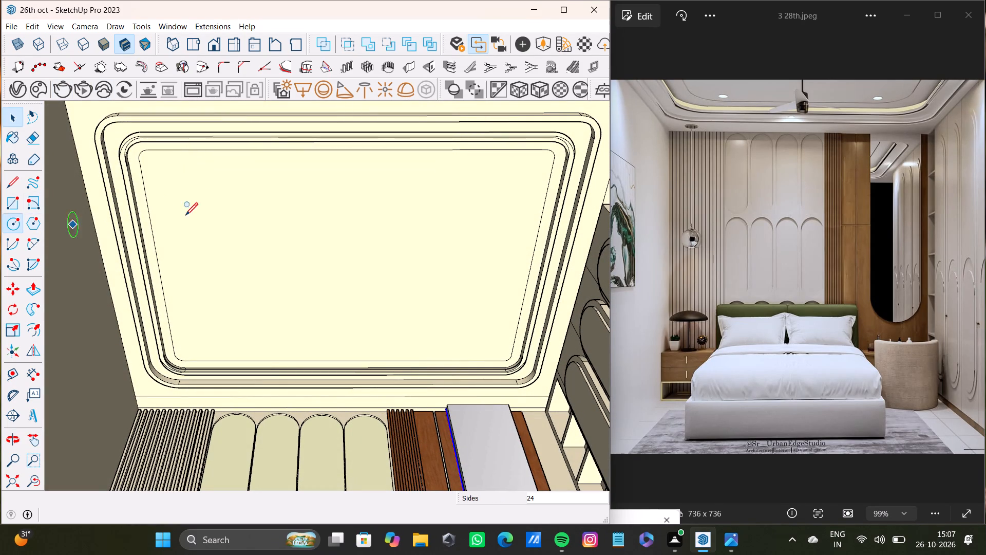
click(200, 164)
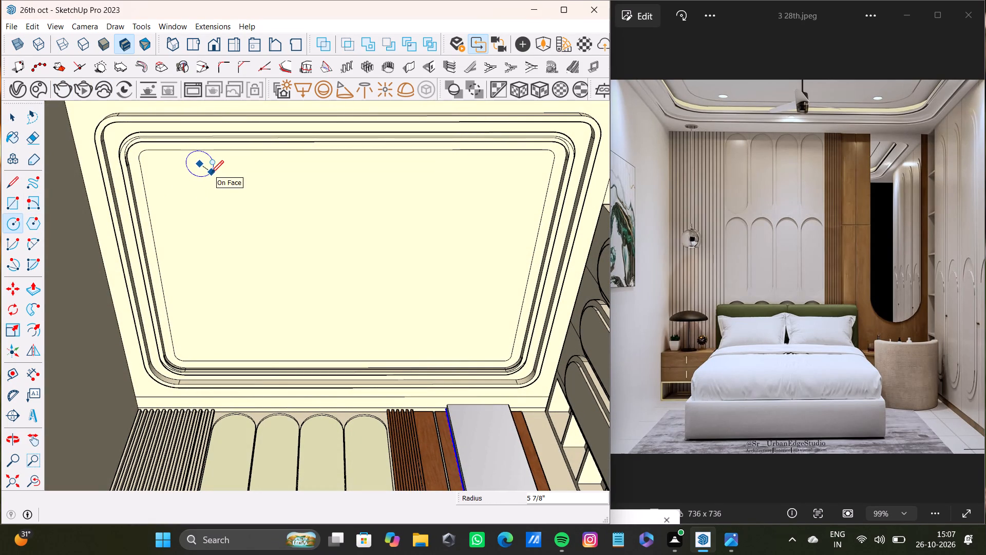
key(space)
Draw a circle with a radius of about 7" on the ceiling tray's inner panel, near its front corner on the fluted-panel side.
key(c)
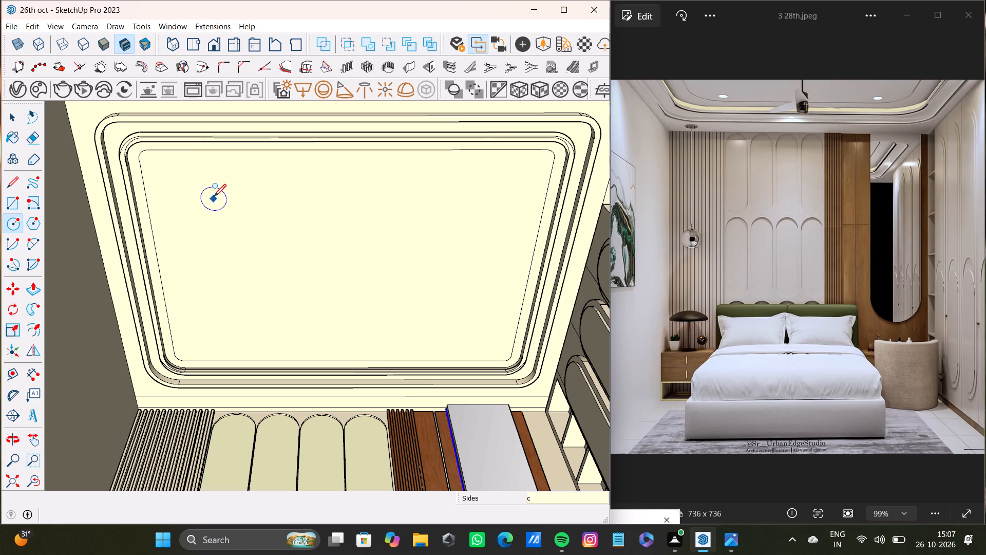
click(214, 189)
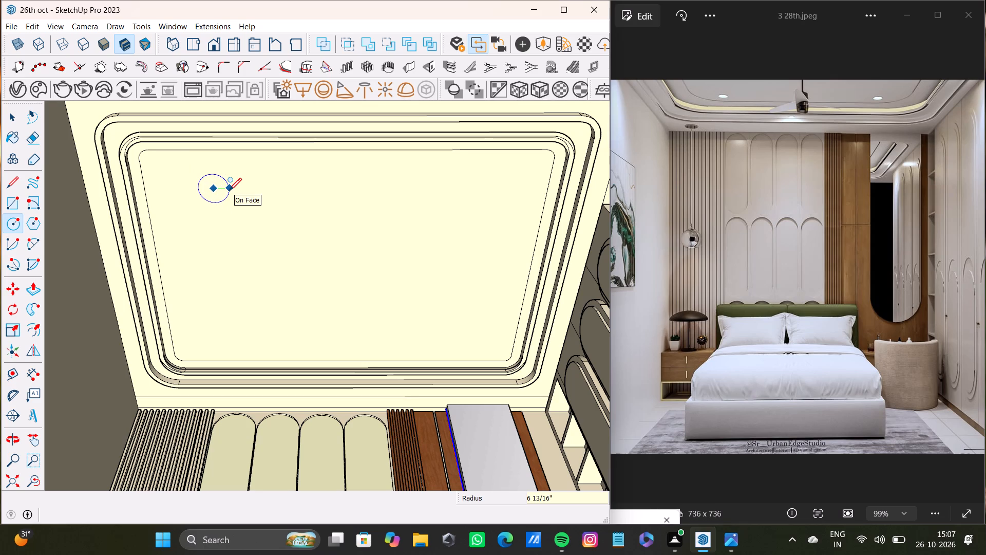
click(230, 190)
key(space)
Copy the circle to the ceiling panel's other three corners, spaced about 10' across and about 5' 9" toward the back wall.
click(227, 191)
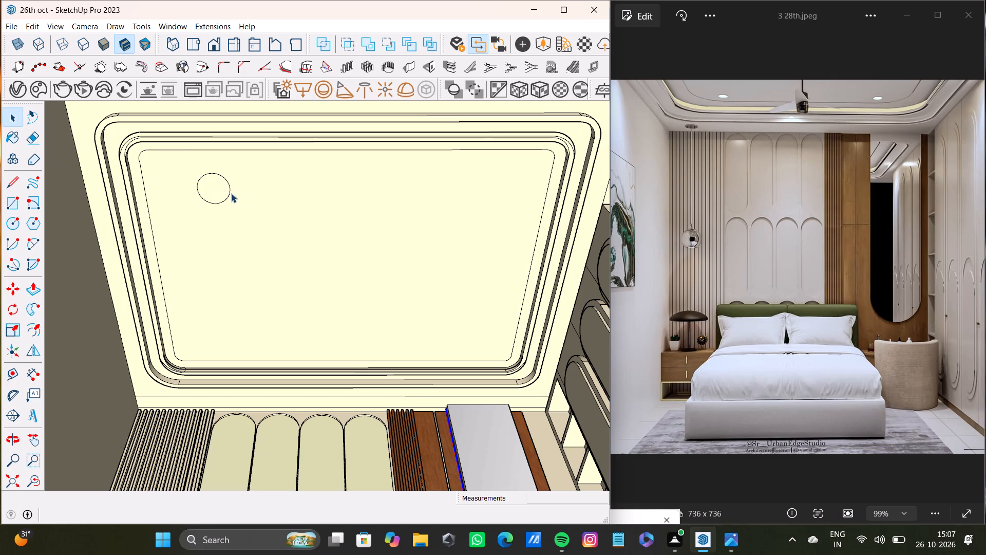
click(230, 192)
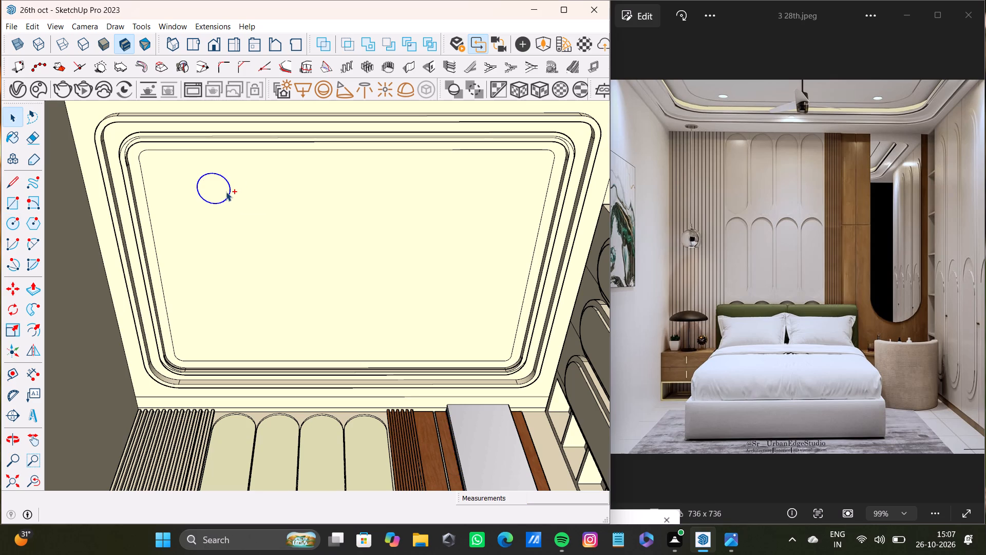
ctrl+click(228, 194)
key(m)
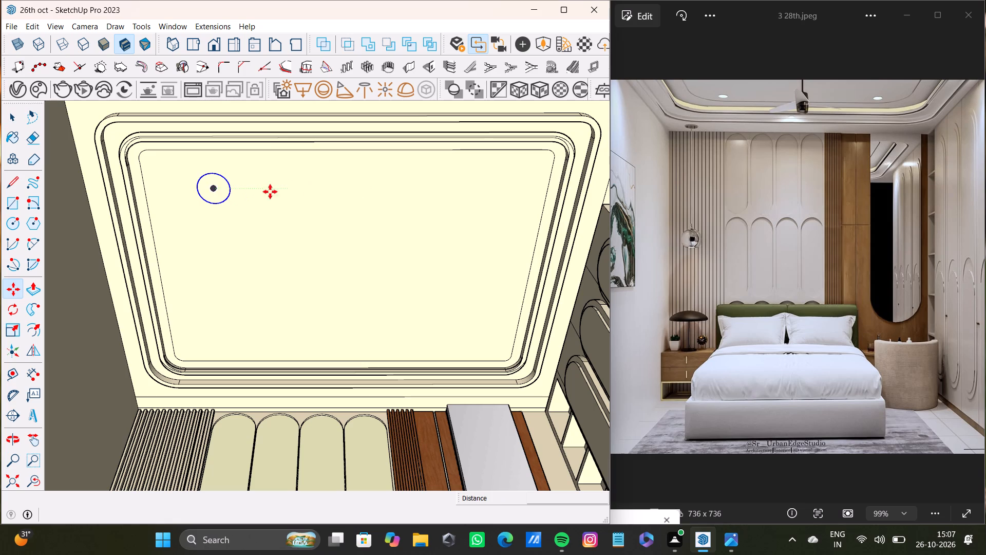
ctrl+click(217, 189)
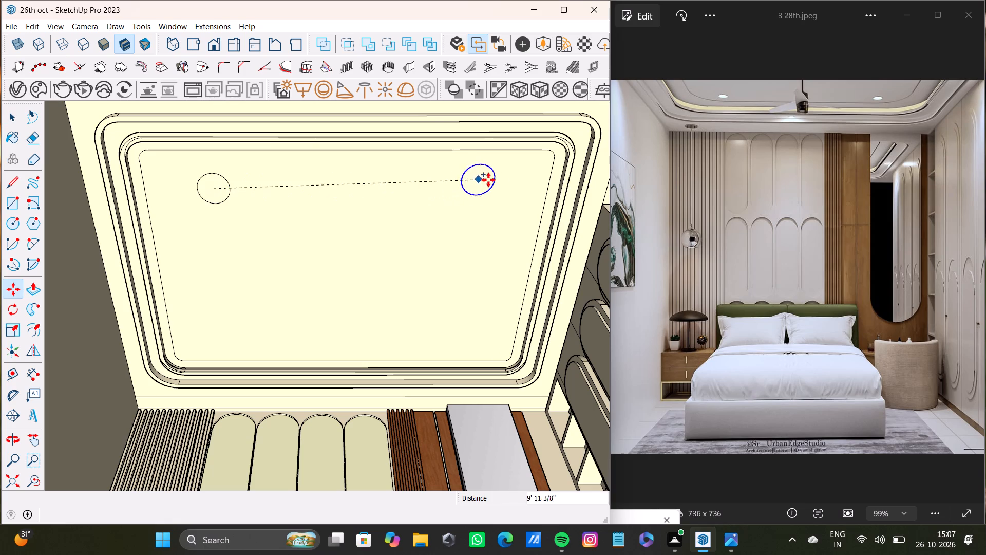
click(483, 186)
click(484, 188)
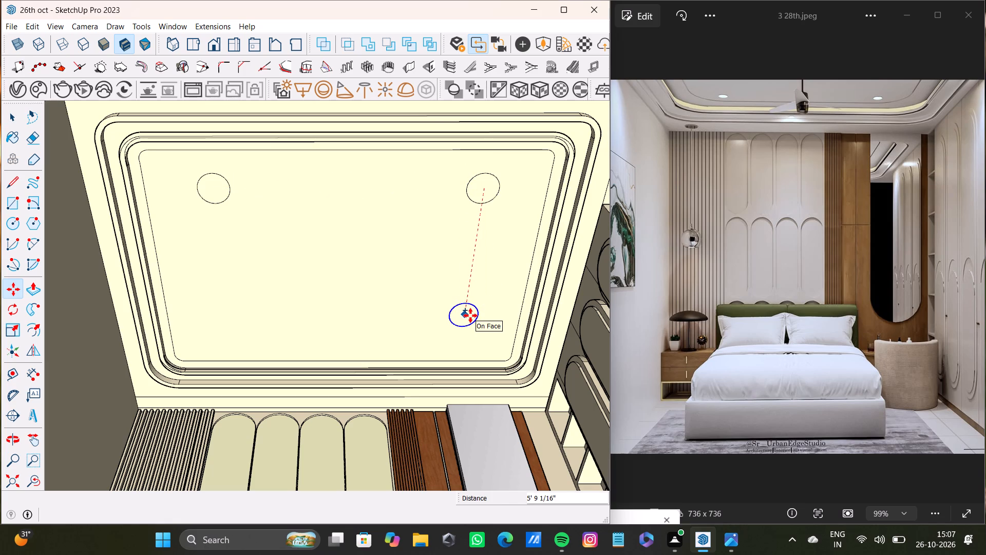
click(470, 316)
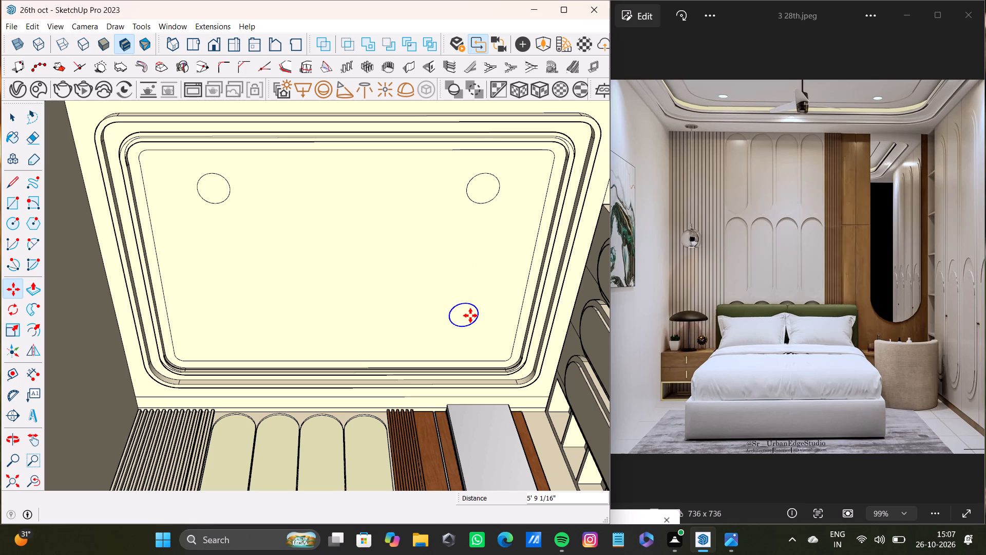
click(464, 316)
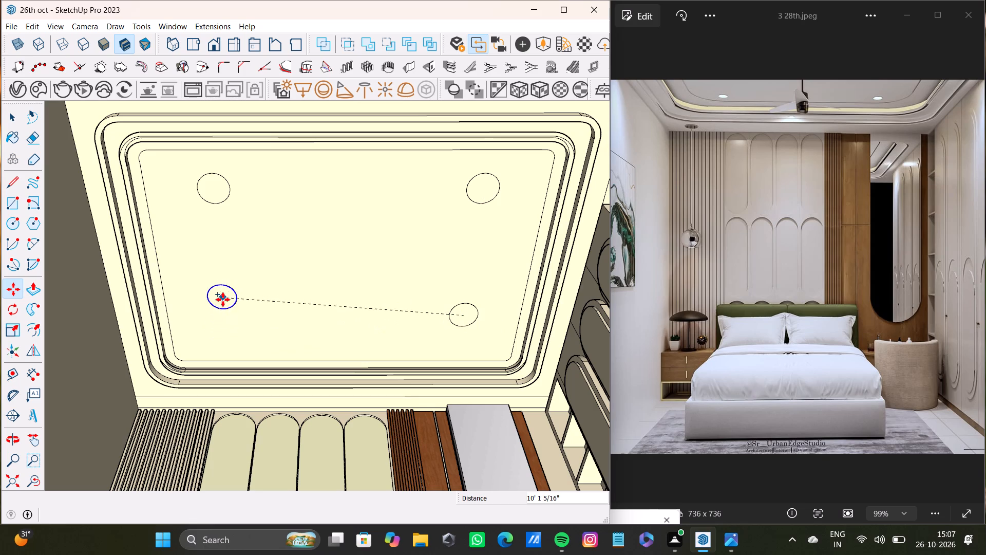
click(222, 310)
Offset the outline of the front ceiling circle on the fluted-panel side inward to form a narrow ring.
scroll(240, 246, down, 9)
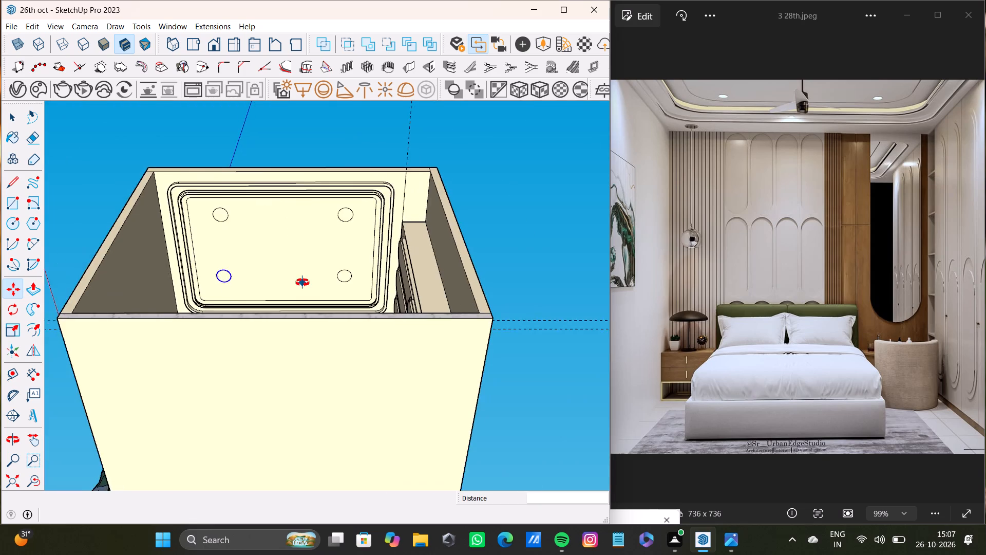
scroll(302, 283, up, 1)
middle_drag(302, 283, 244, 316)
key(space)
scroll(230, 279, up, 11)
click(208, 217)
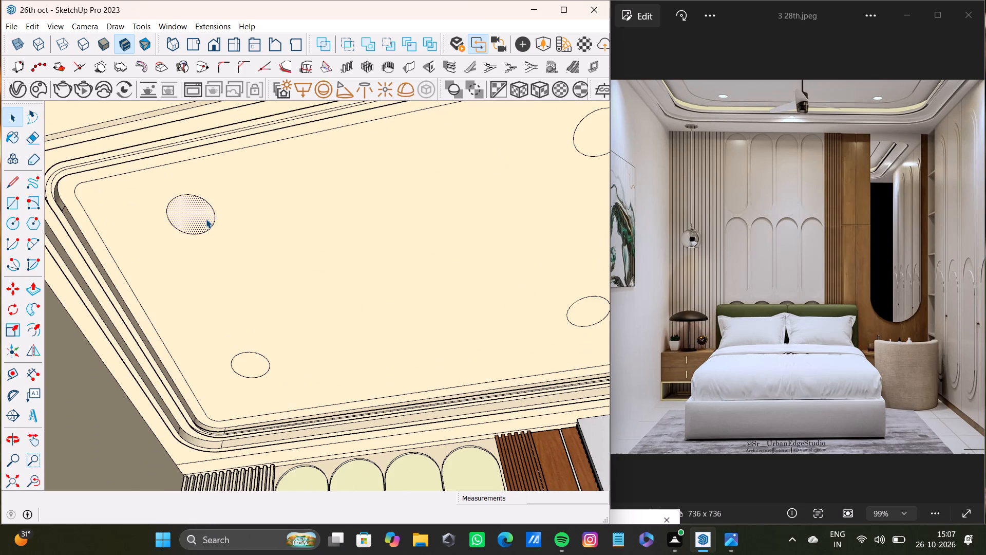
key(f)
click(206, 219)
key(space)
click(202, 217)
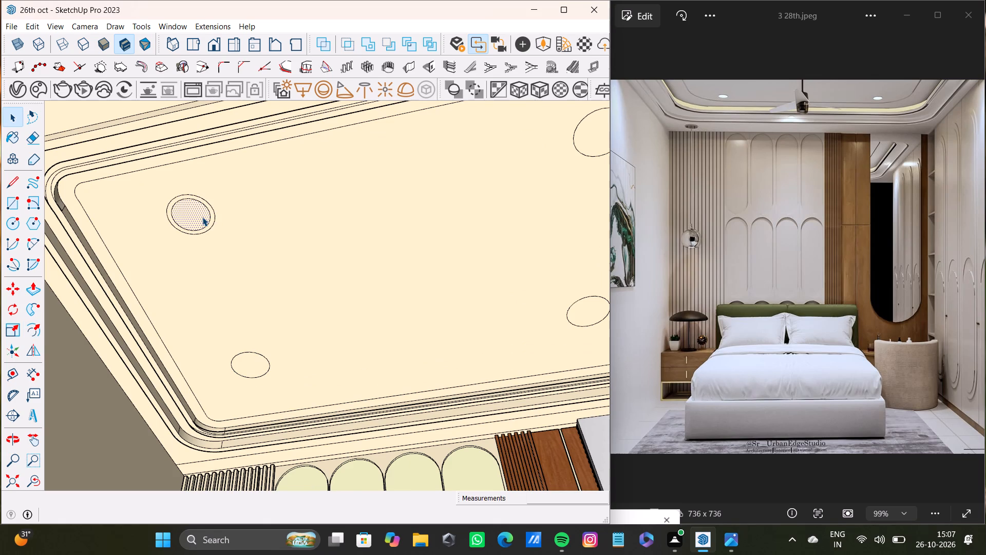
Recess the inner face of that front ceiling circle 15/16" into the ceiling.
middle_drag(219, 216, 208, 230)
scroll(207, 225, up, 11)
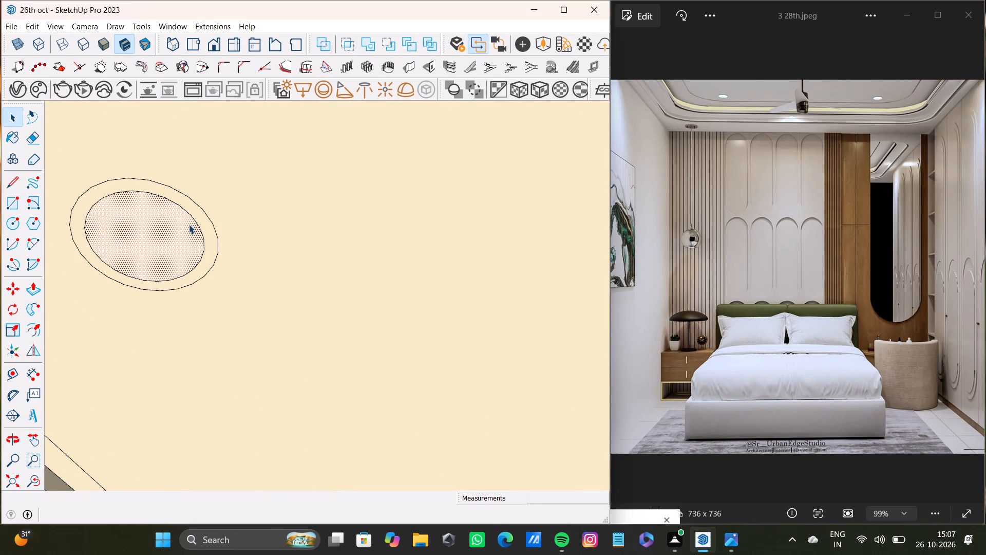
key(p)
drag(180, 239, 180, 234)
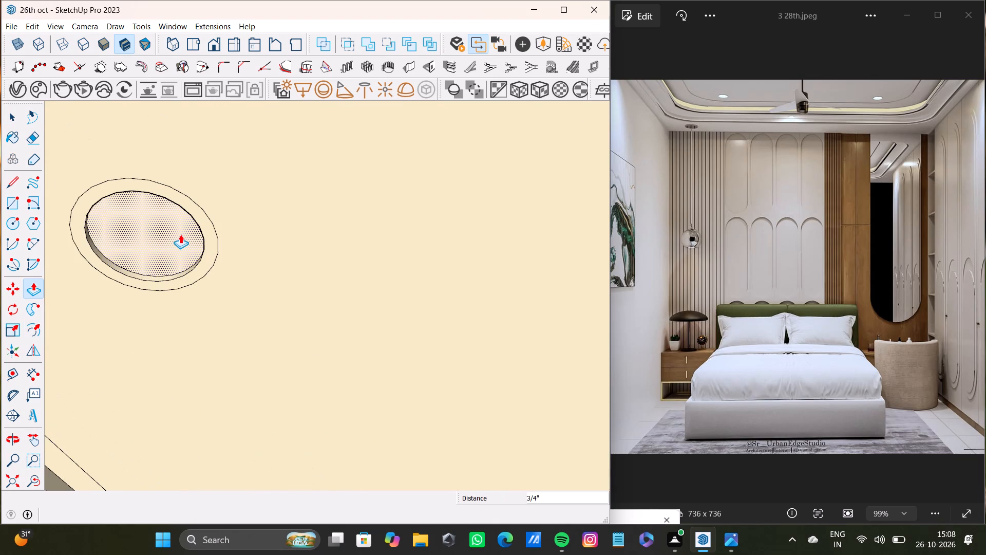
drag(180, 234, 181, 233)
scroll(181, 233, down, 9)
shift+middle_drag(221, 286, 193, 202)
key(space)
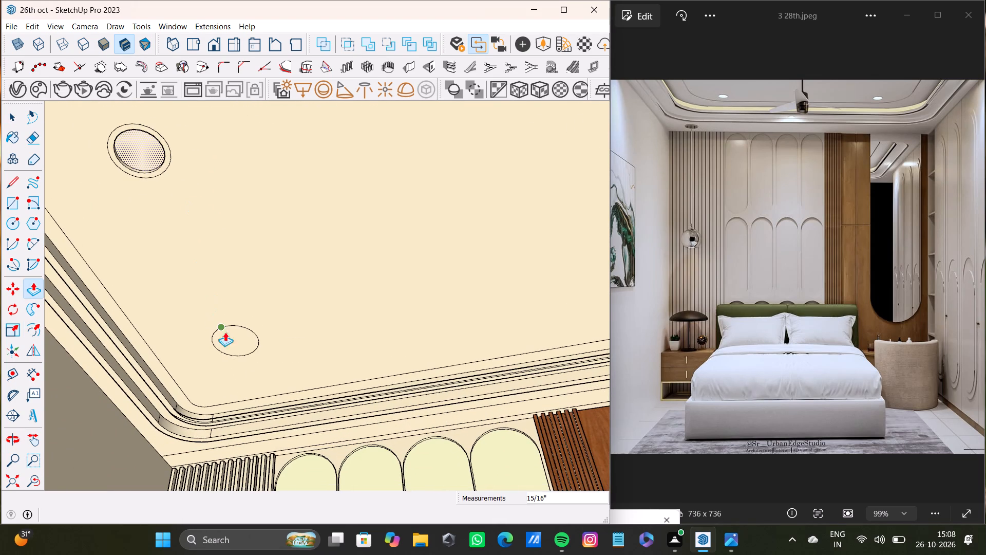
Offset the ceiling circle nearest the back wall on the fluted-panel side inward and recess its inner face 1".
click(244, 342)
key(f)
drag(244, 340, 249, 334)
key(space)
click(244, 339)
key(p)
click(241, 340)
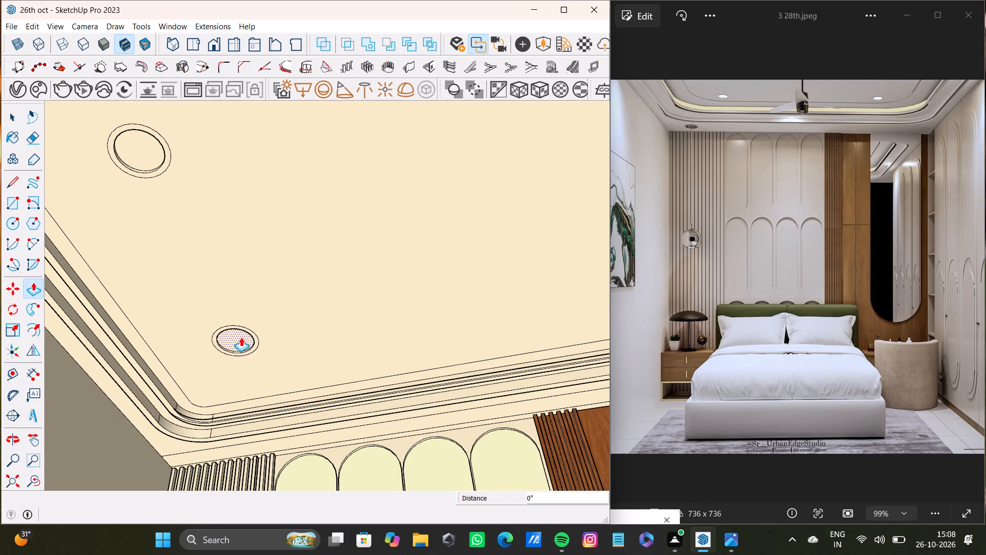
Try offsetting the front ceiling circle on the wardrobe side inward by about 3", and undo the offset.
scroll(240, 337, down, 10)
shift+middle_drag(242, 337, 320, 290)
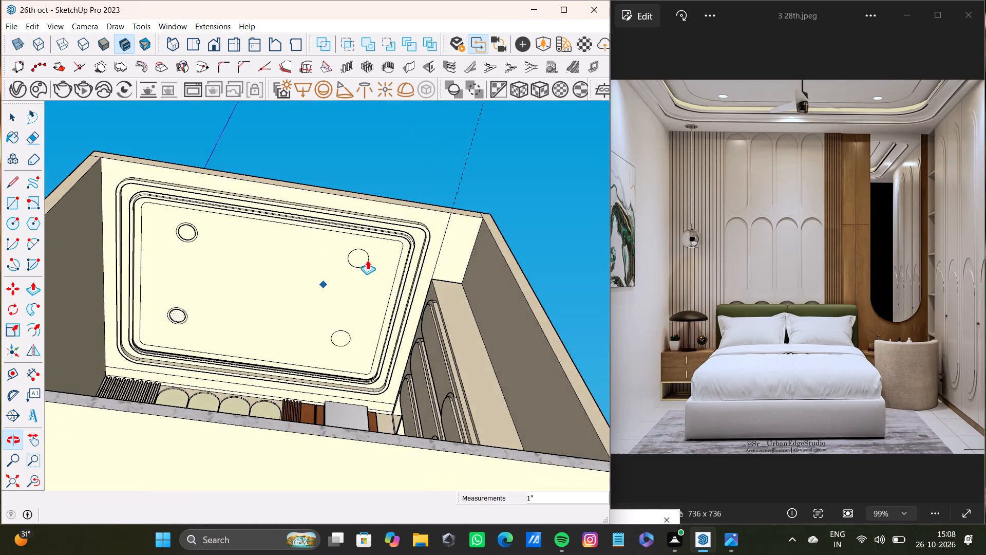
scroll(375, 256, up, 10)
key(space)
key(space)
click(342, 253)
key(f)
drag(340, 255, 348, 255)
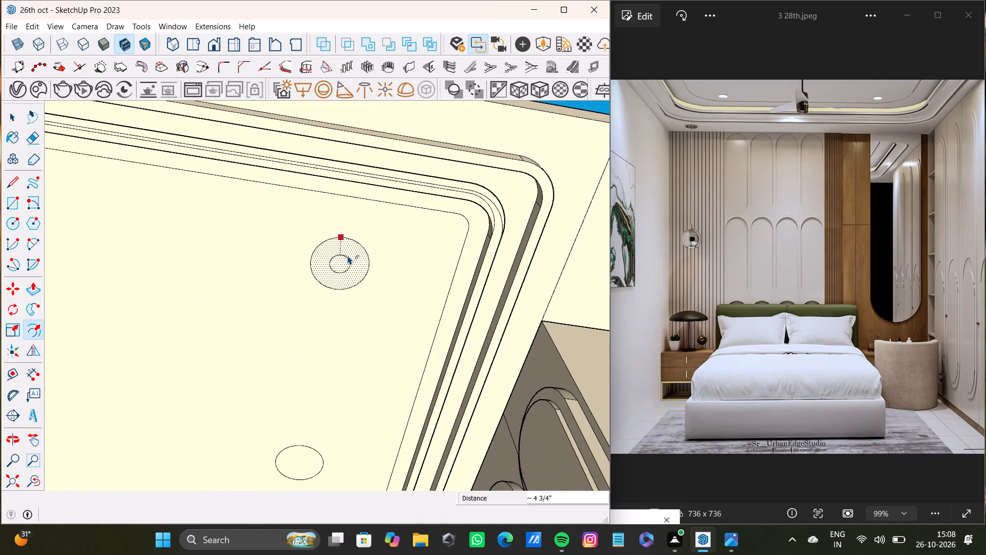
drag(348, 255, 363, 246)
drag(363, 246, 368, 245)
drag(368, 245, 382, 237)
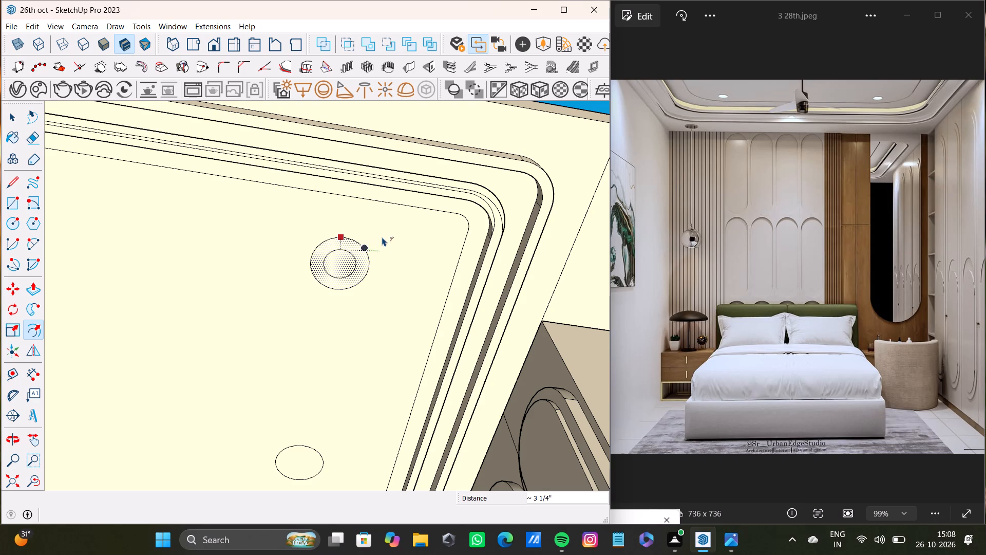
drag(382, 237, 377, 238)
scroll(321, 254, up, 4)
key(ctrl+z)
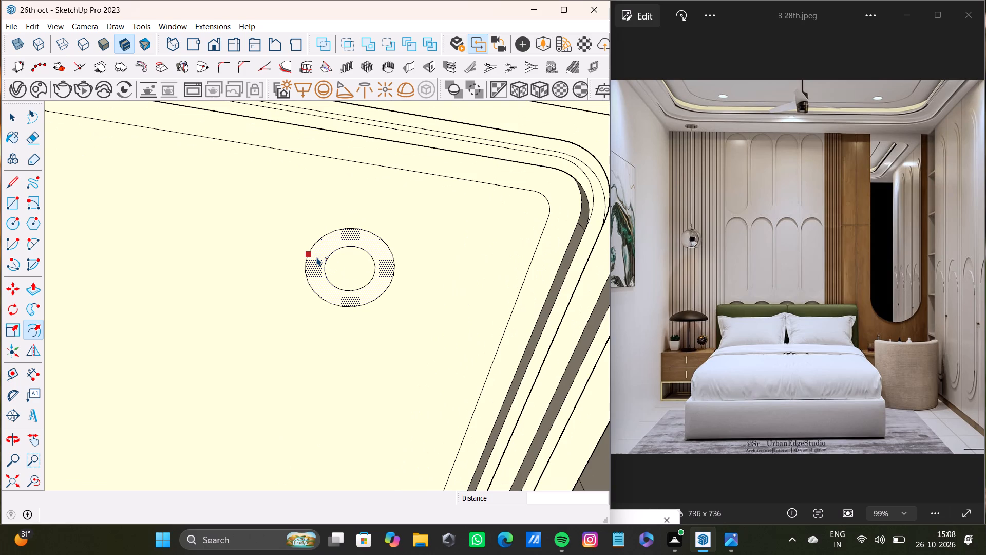
Offset the front ceiling circle on the wardrobe side inward into a narrow ring and recess its inner face 1 15/16".
key(f)
drag(335, 263, 312, 270)
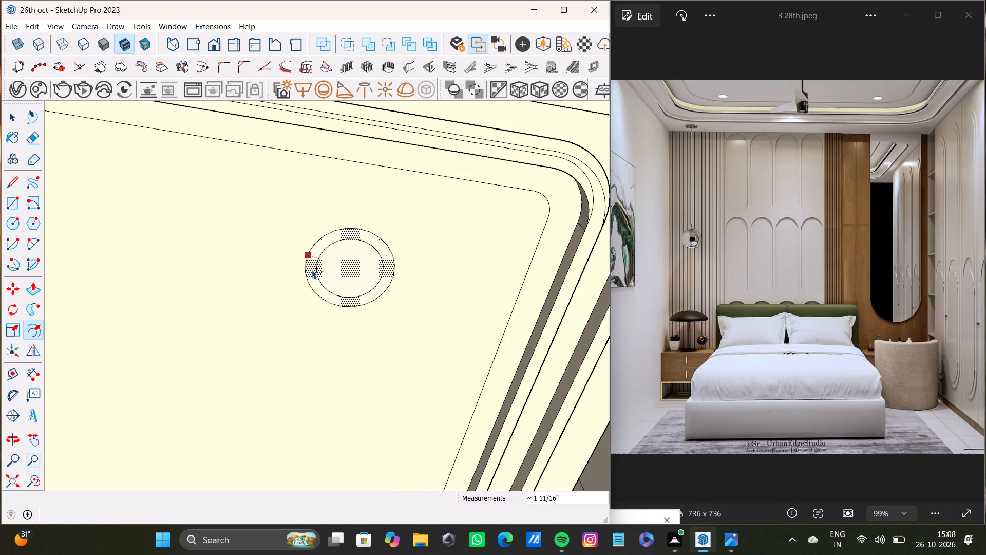
drag(312, 270, 310, 268)
key(space)
click(340, 267)
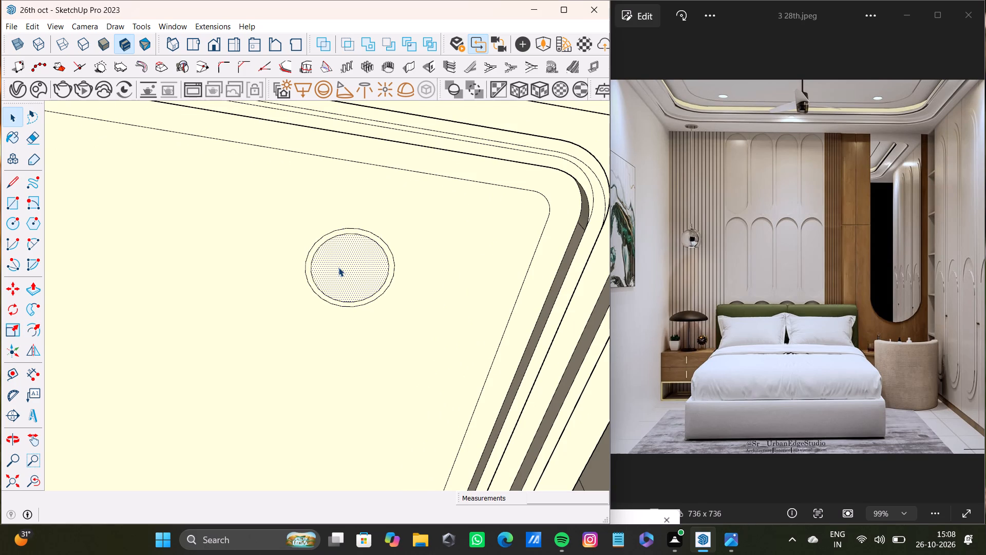
key(p)
drag(338, 267, 336, 261)
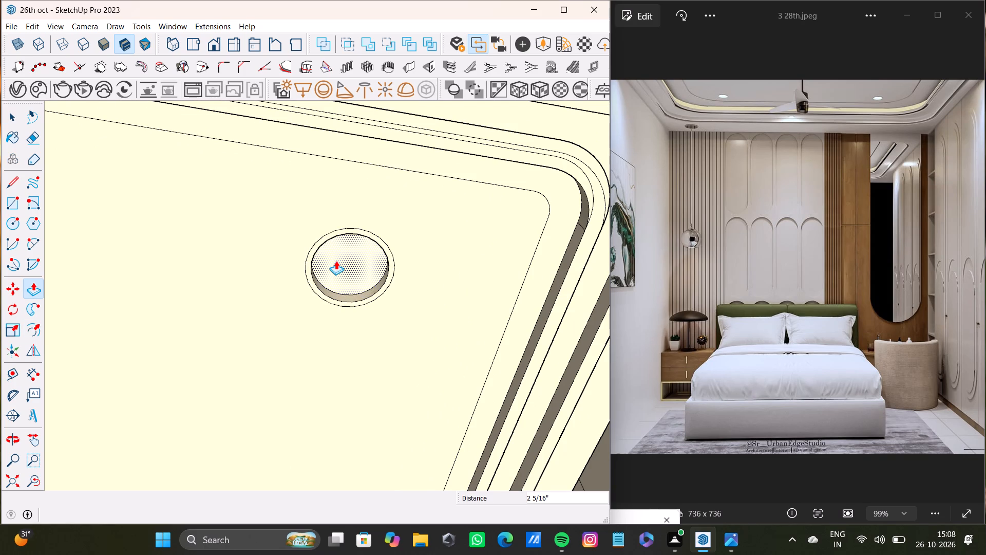
drag(336, 261, 337, 262)
Offset the outline of the ceiling circle nearest the back wall on the wardrobe side inward to form a narrow ring.
scroll(336, 264, down, 7)
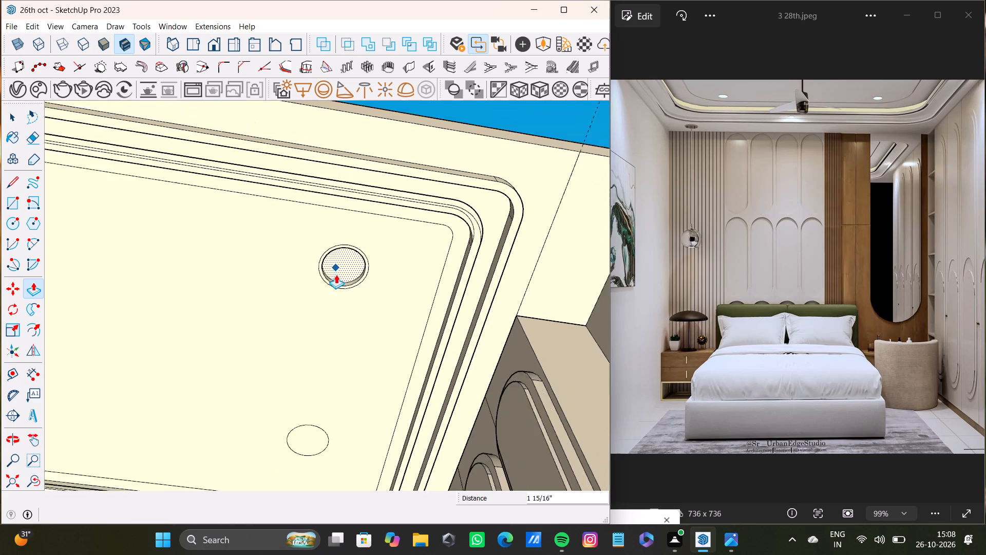
scroll(336, 274, down, 3)
shift+middle_drag(336, 283, 323, 191)
scroll(313, 303, up, 4)
key(space)
click(305, 307)
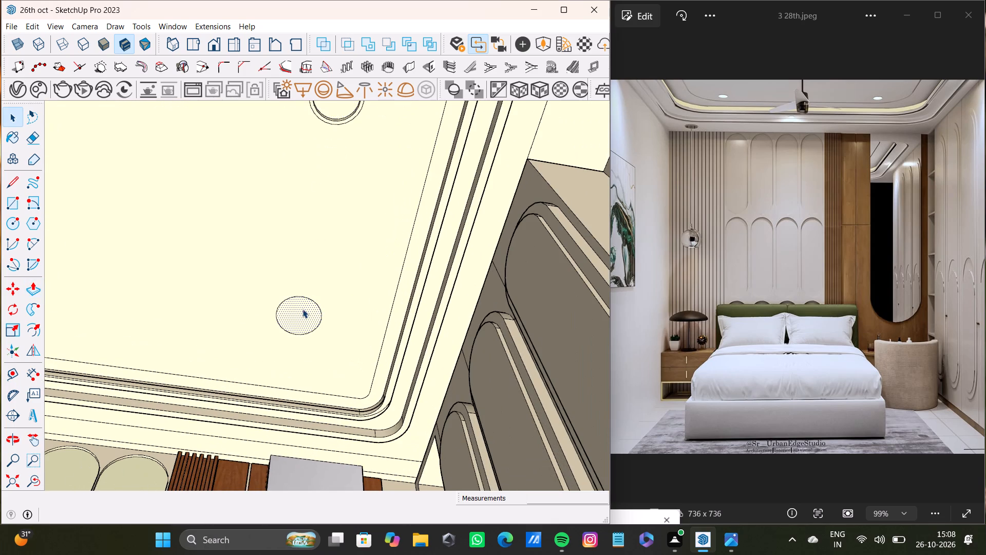
key(f)
drag(302, 309, 314, 311)
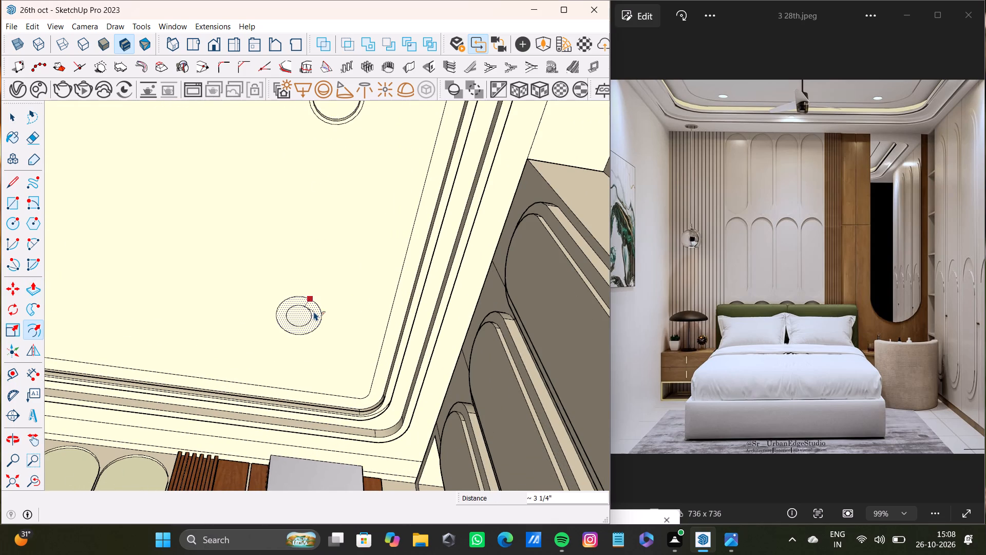
drag(314, 311, 320, 309)
Recess the inner face of that back ceiling circle on the wardrobe side 1 3/16" into the ceiling.
key(space)
click(305, 312)
key(p)
click(304, 312)
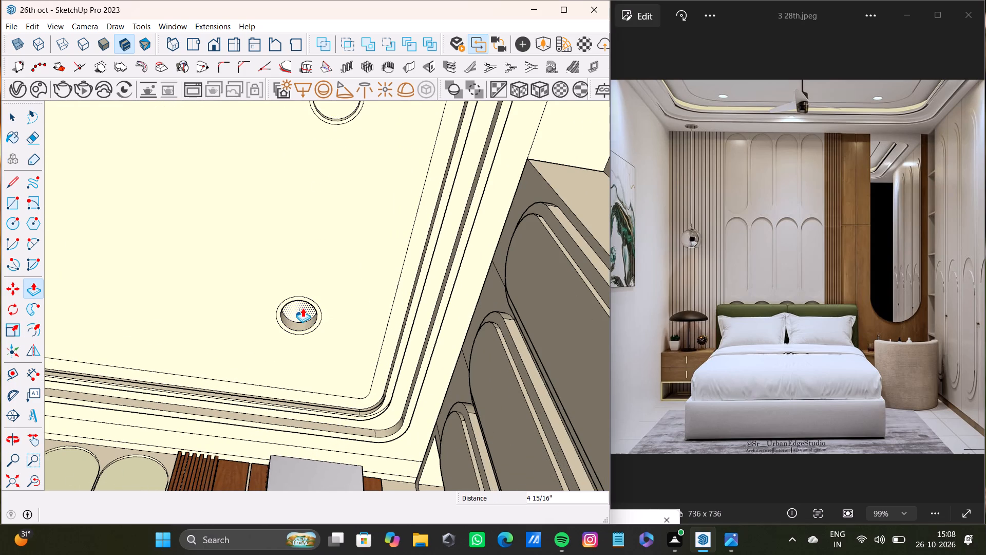
scroll(297, 316, up, 9)
middle_drag(297, 316, 270, 339)
drag(279, 335, 278, 329)
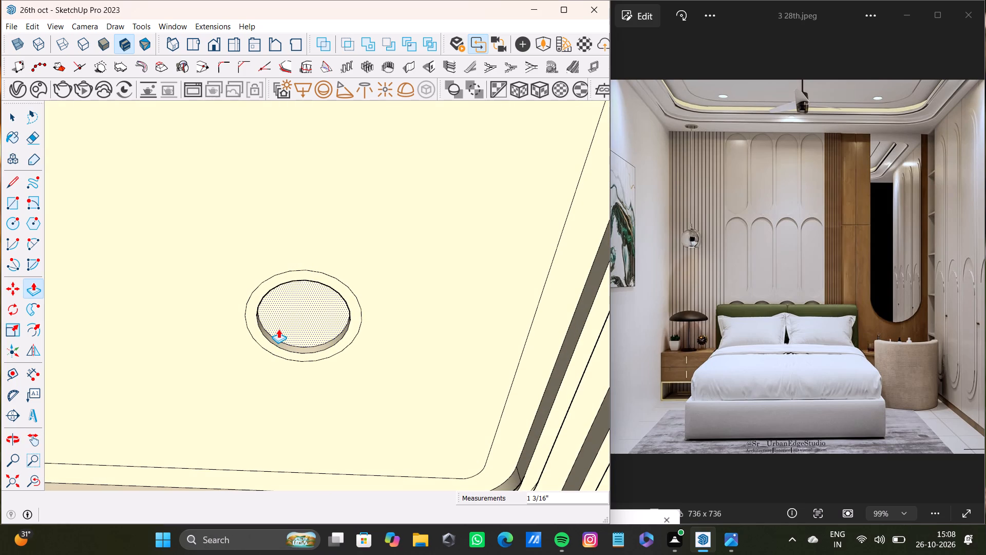
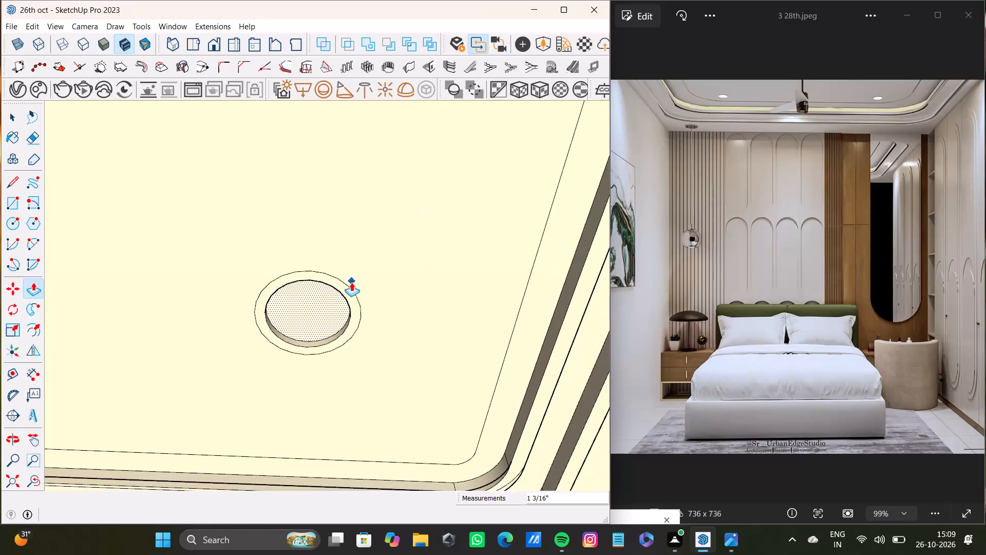
Place a V-Ray rectangle light along the inner ceiling tray edge on the side opposite the wardrobe, spanning the straight section between rounded corners.
middle_drag(347, 291, 421, 293)
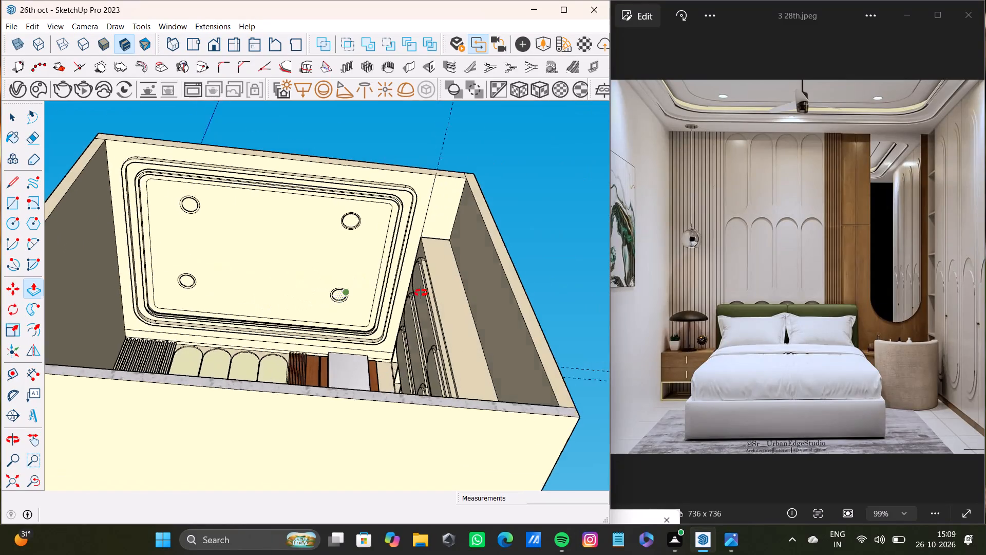
middle_drag(421, 293, 222, 400)
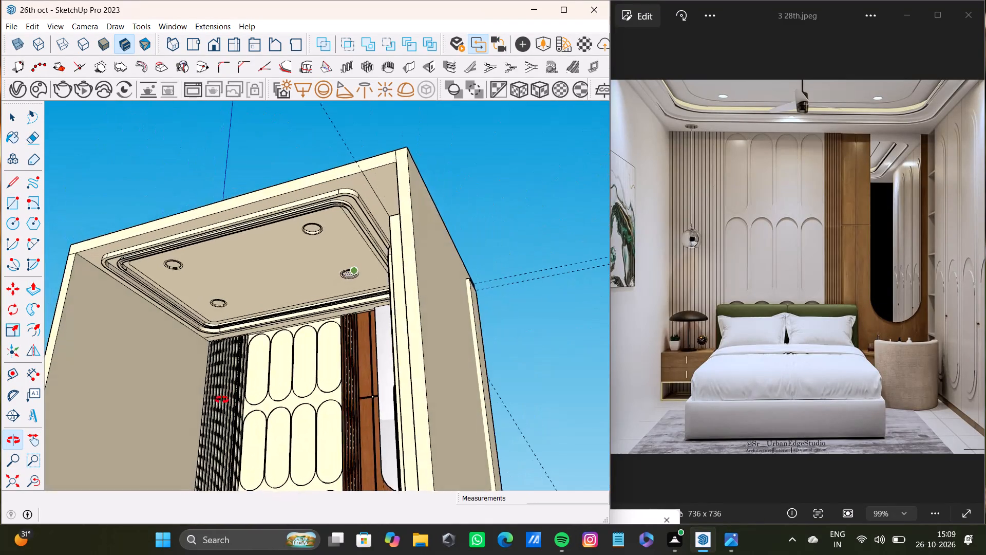
middle_drag(222, 400, 218, 402)
click(299, 87)
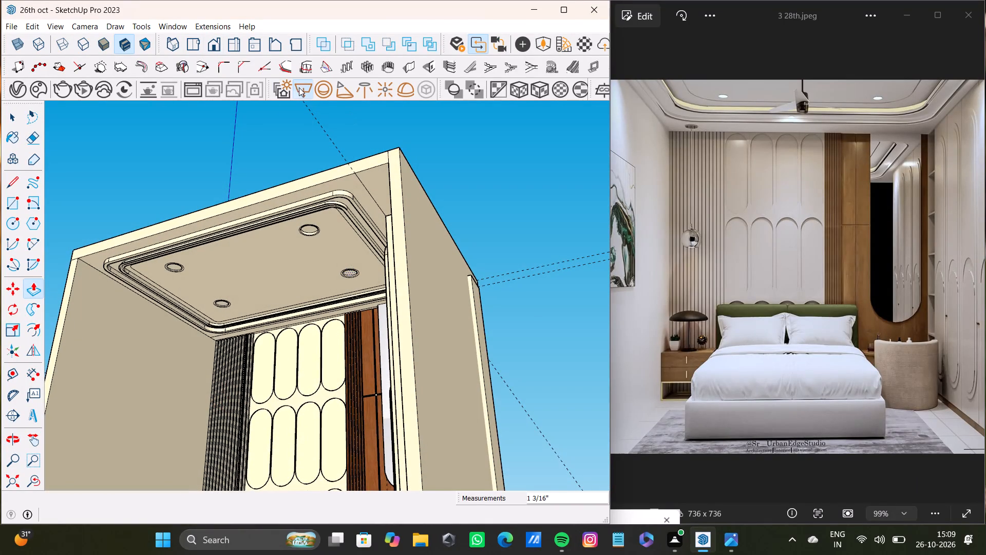
scroll(220, 274, up, 8)
middle_drag(168, 291, 288, 256)
scroll(219, 256, up, 2)
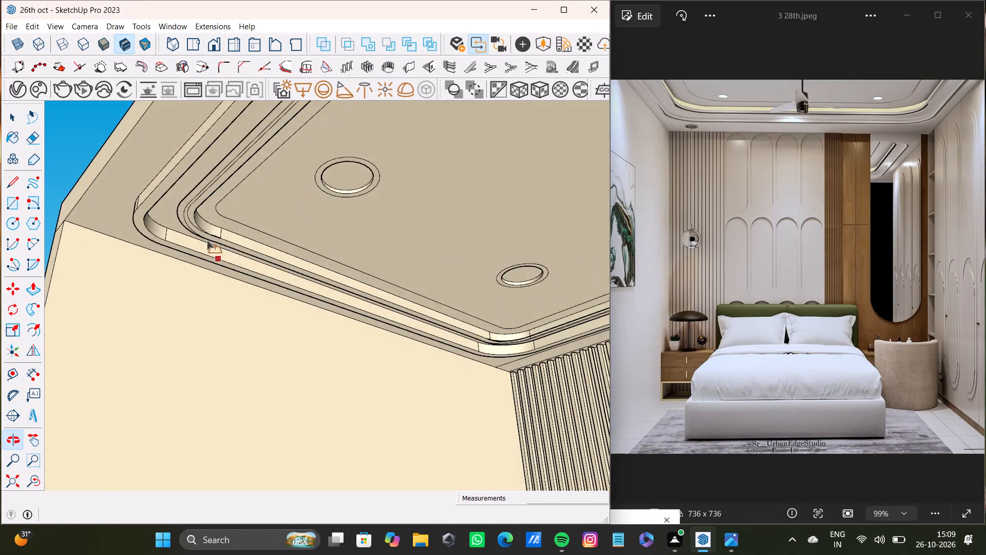
scroll(207, 240, up, 7)
click(237, 225)
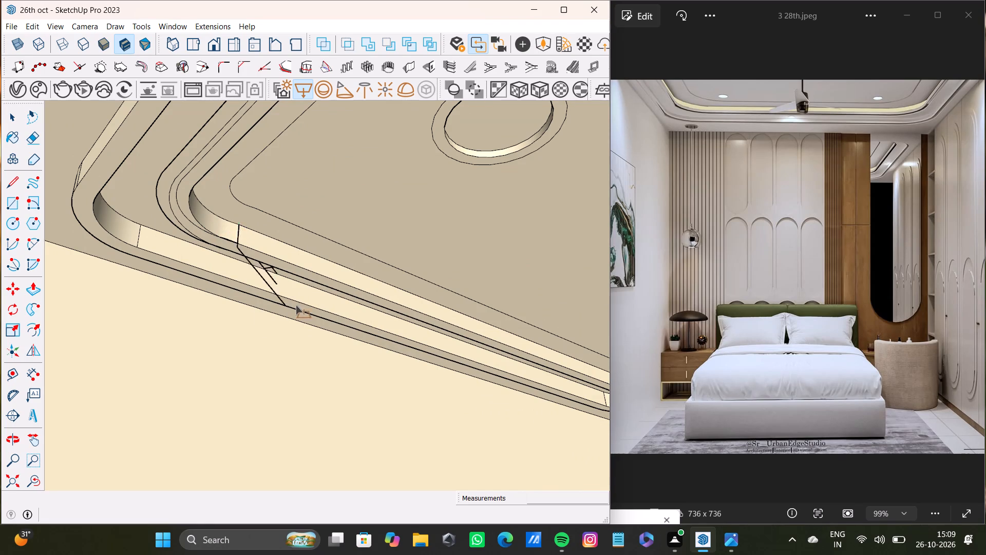
scroll(328, 289, down, 4)
shift+middle_drag(368, 291, 290, 286)
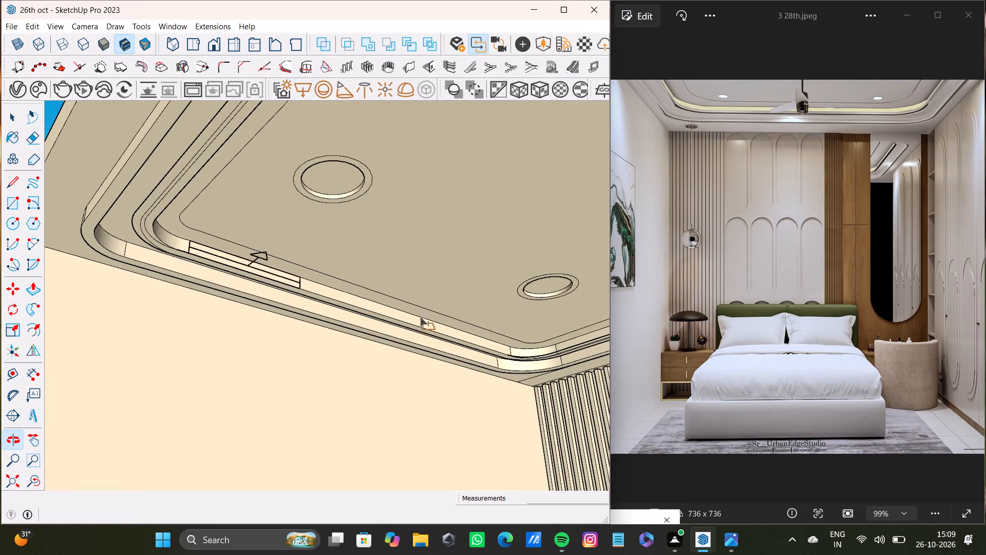
scroll(490, 320, down, 3)
shift+middle_drag(490, 320, 463, 330)
scroll(463, 346, up, 3)
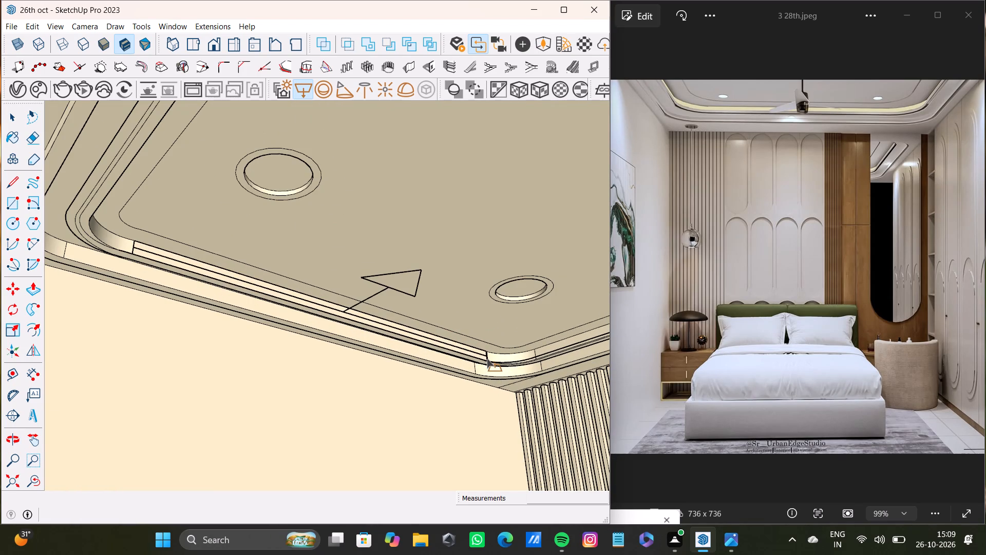
click(487, 359)
Place a matching rectangle light along the inner ceiling tray edge on the wardrobe side, spanning the straight section between its rounded corners.
scroll(287, 313, down, 8)
middle_drag(284, 313, 254, 265)
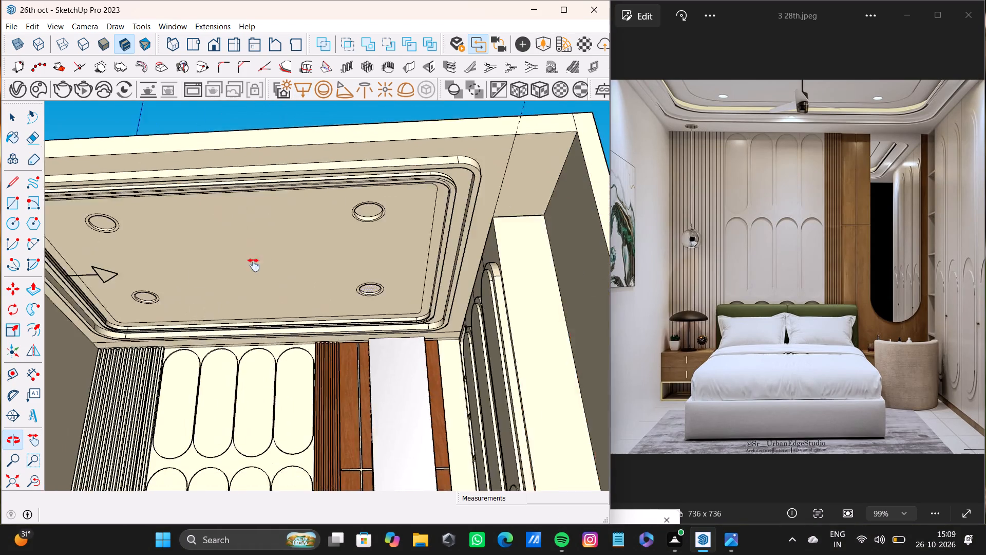
middle_drag(254, 265, 408, 294)
scroll(384, 310, up, 7)
middle_drag(378, 330, 496, 325)
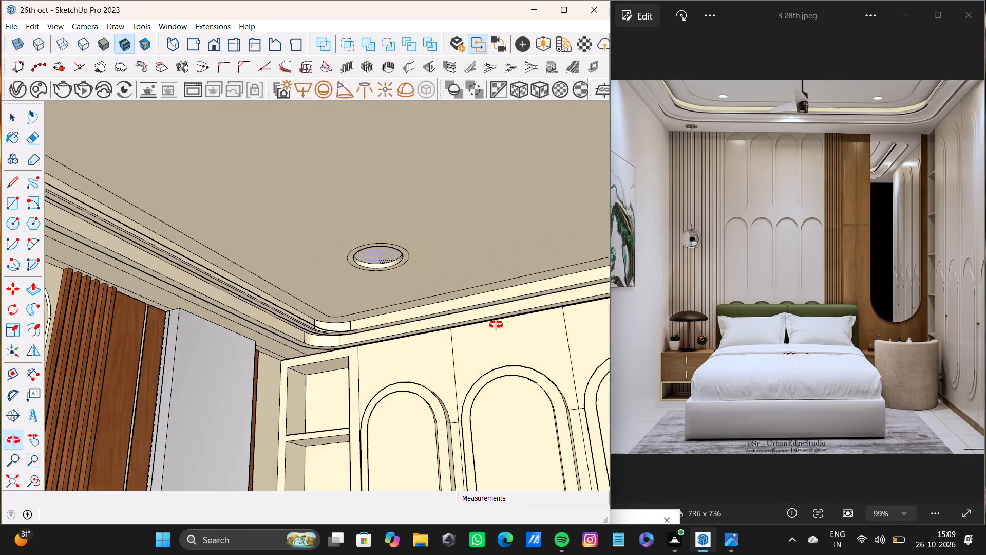
middle_drag(496, 325, 497, 325)
middle_drag(392, 320, 484, 322)
scroll(325, 310, up, 3)
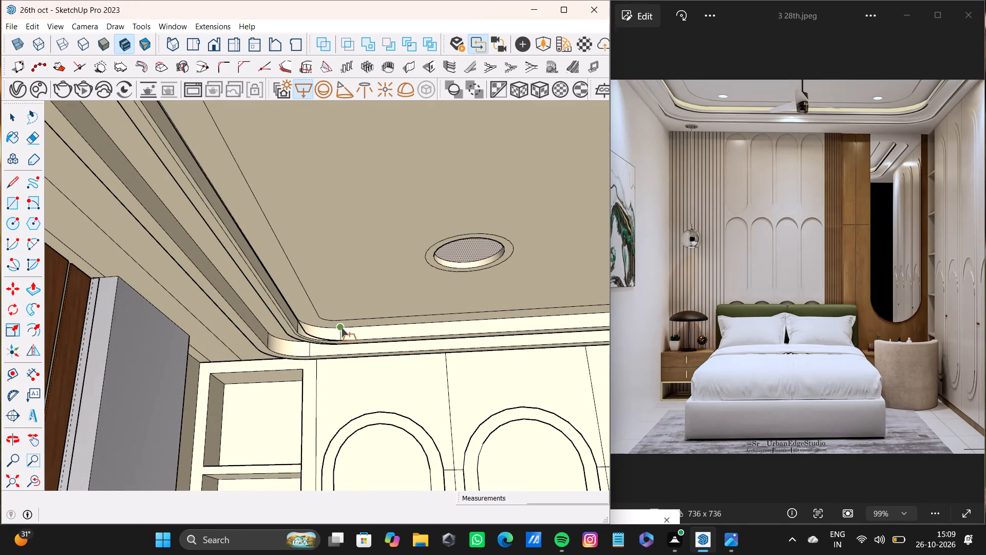
click(342, 328)
scroll(415, 343, down, 3)
shift+middle_drag(490, 323, 409, 331)
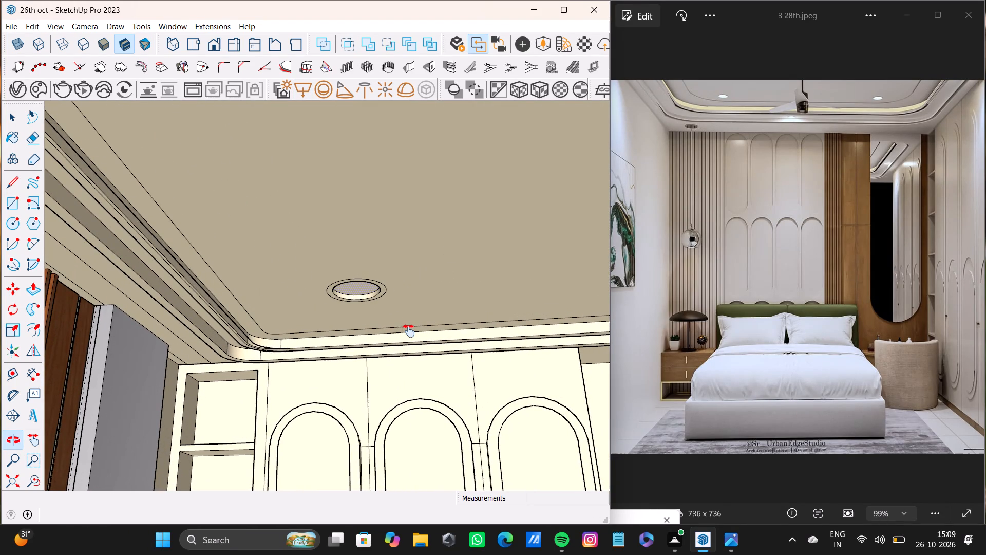
shift+middle_drag(409, 331, 400, 338)
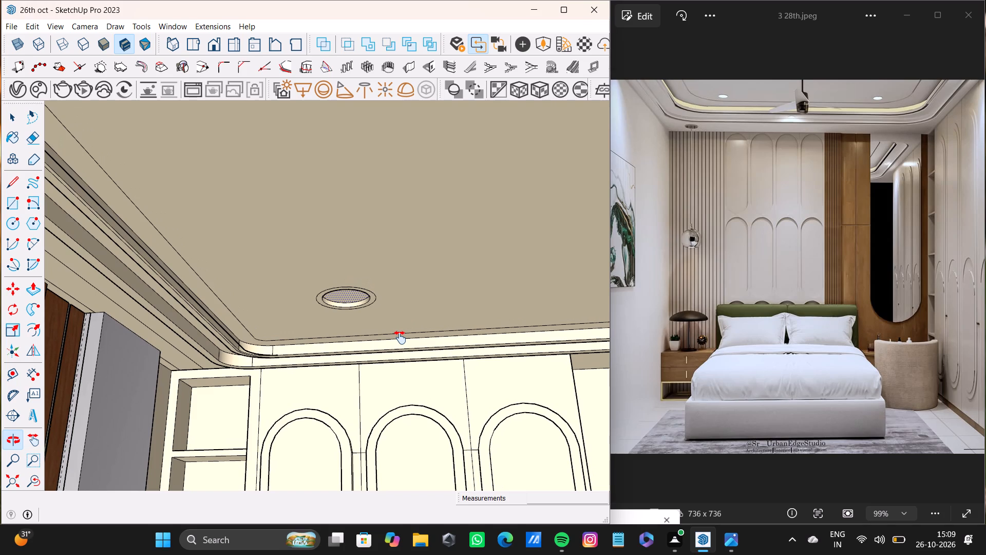
shift+middle_drag(400, 338, 360, 351)
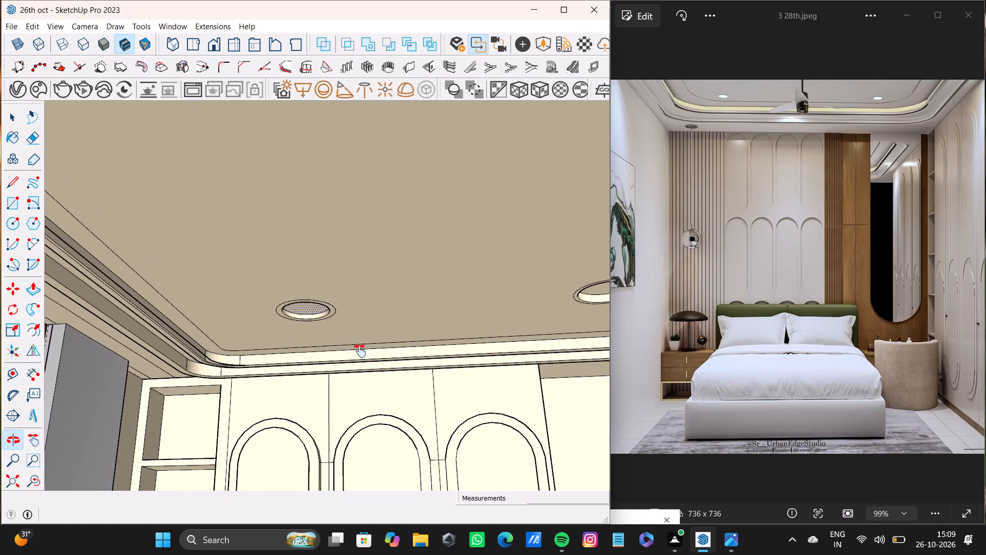
shift+middle_drag(360, 351, 212, 356)
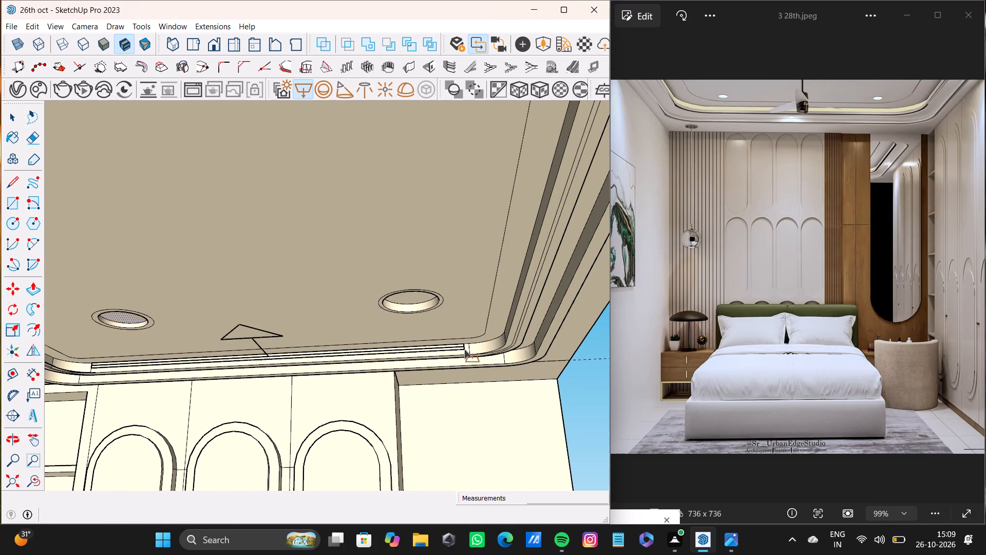
click(470, 356)
Place V-Ray spot lights in the front and back ceiling downlights on the side opposite the wardrobe.
scroll(442, 355, down, 4)
middle_click(441, 354)
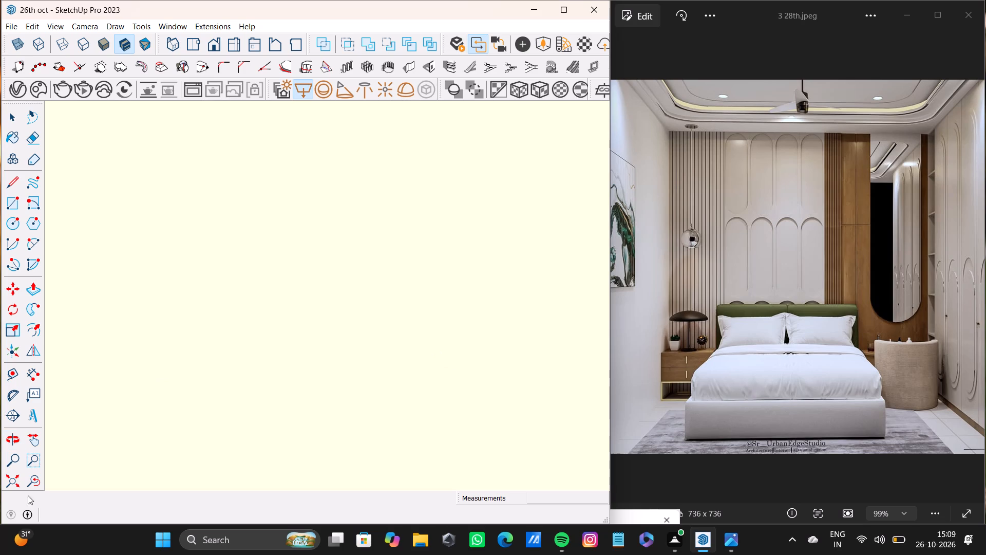
click(35, 487)
click(15, 483)
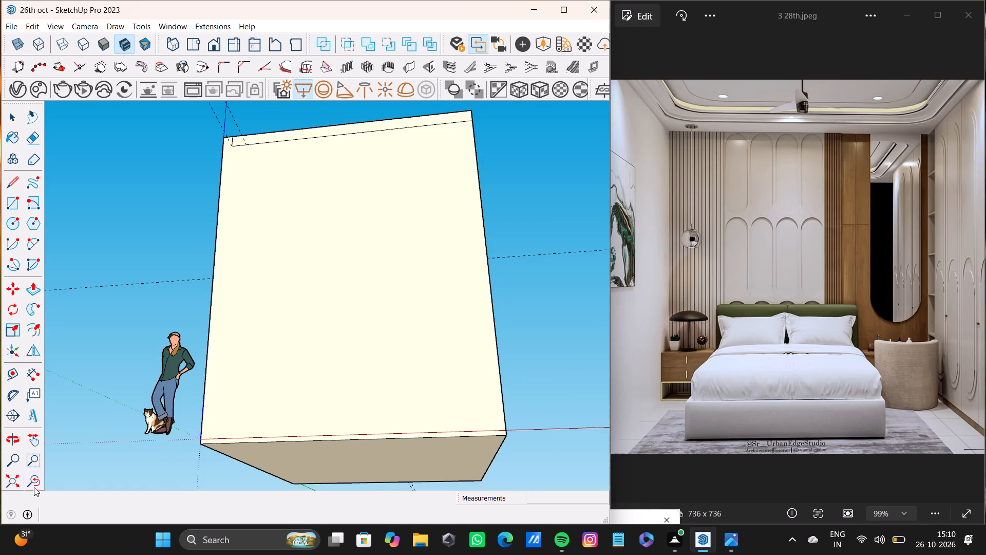
click(13, 479)
click(10, 486)
middle_drag(375, 320, 0, 382)
scroll(438, 351, up, 4)
scroll(358, 271, up, 1)
shift+scroll(358, 271, down, 4)
shift+middle_drag(358, 271, 395, 283)
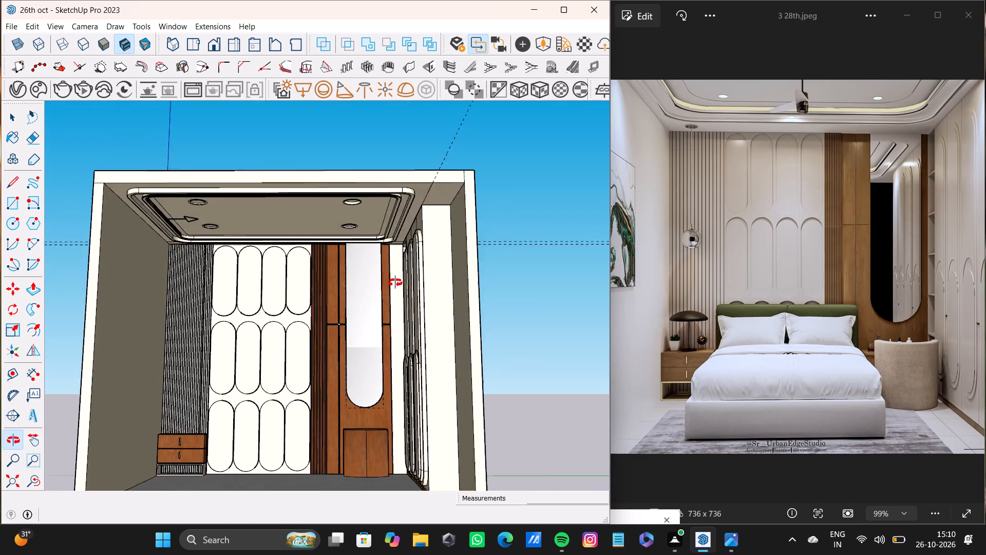
shift+middle_drag(395, 283, 342, 251)
scroll(291, 210, down, 3)
shift+middle_drag(291, 210, 375, 229)
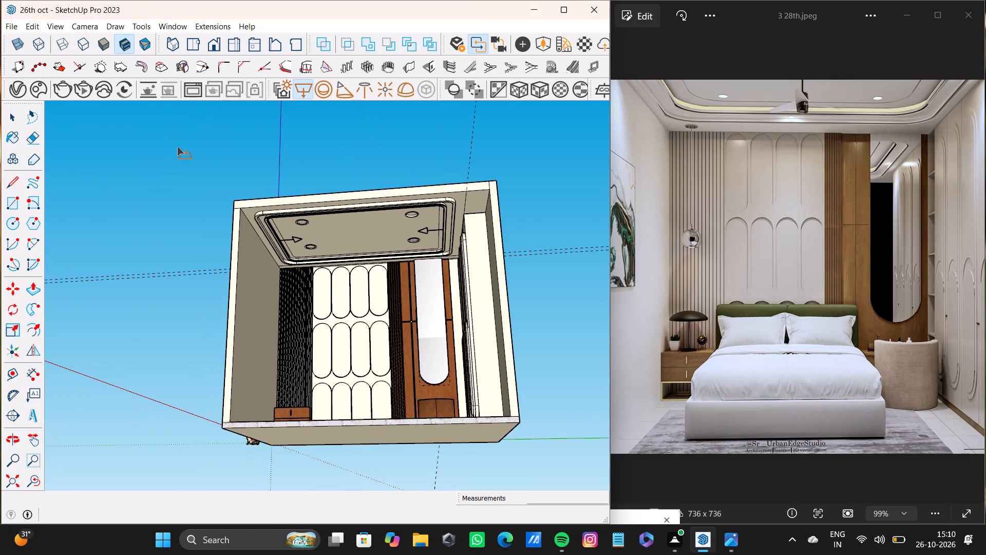
click(345, 92)
scroll(315, 278, up, 11)
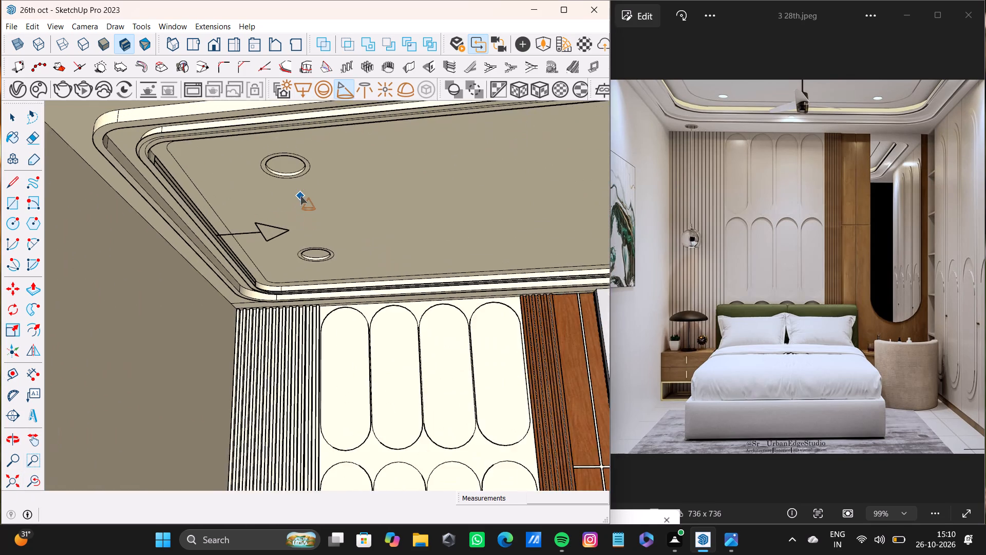
shift+middle_drag(300, 195, 271, 179)
scroll(263, 172, up, 3)
click(263, 175)
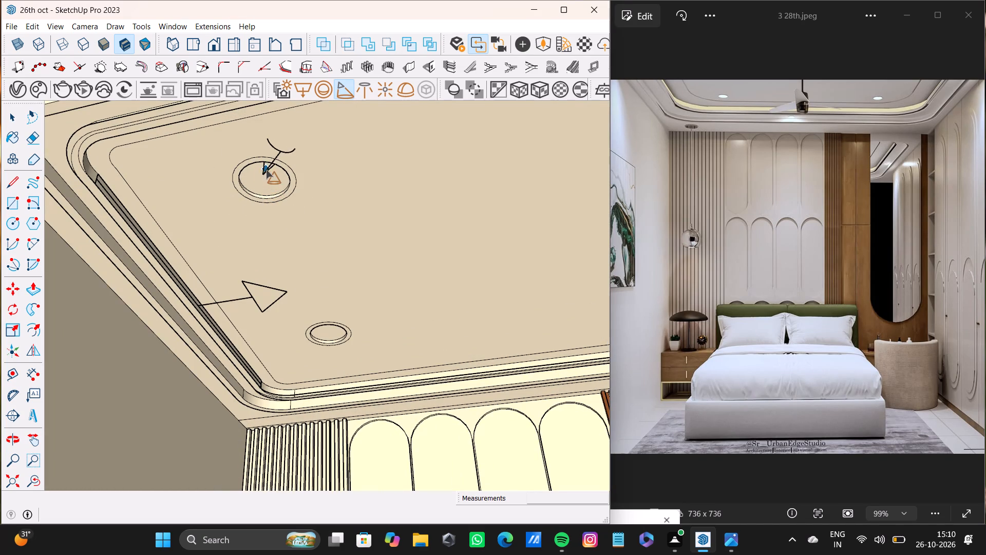
key(space)
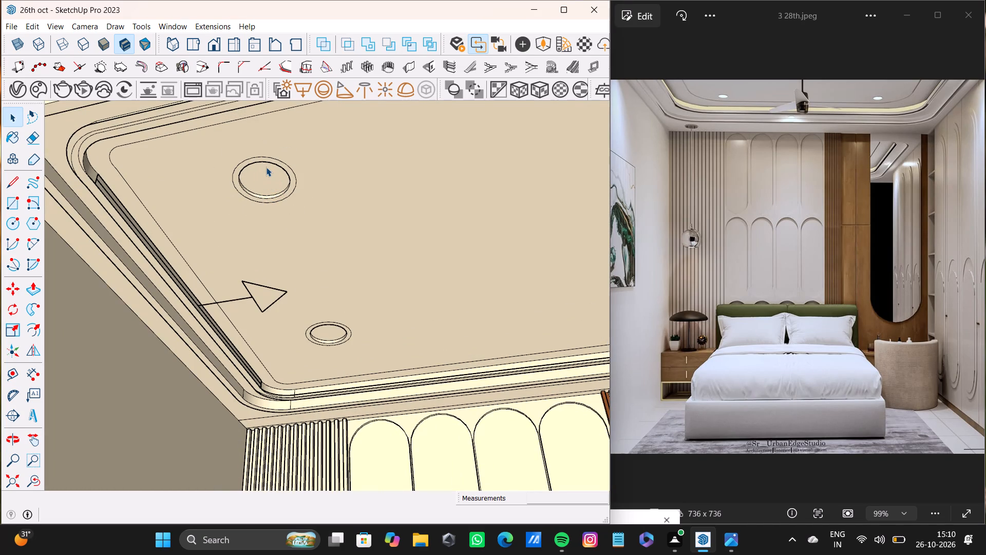
click(346, 92)
click(266, 176)
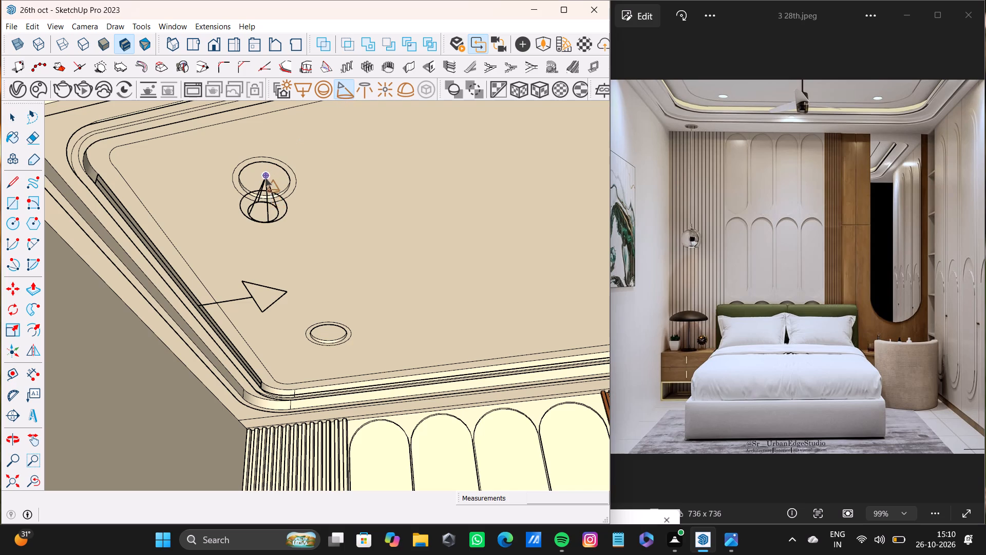
click(330, 337)
Place spot lights in the front and back ceiling downlights on the wardrobe side.
scroll(346, 338, down, 4)
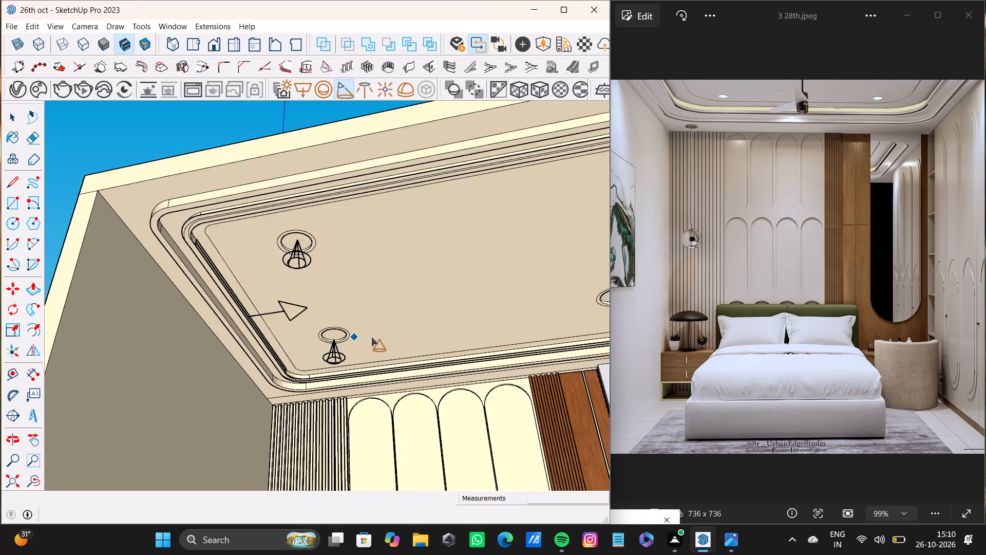
middle_drag(371, 337, 460, 338)
scroll(464, 339, down, 4)
shift+middle_drag(472, 332, 342, 328)
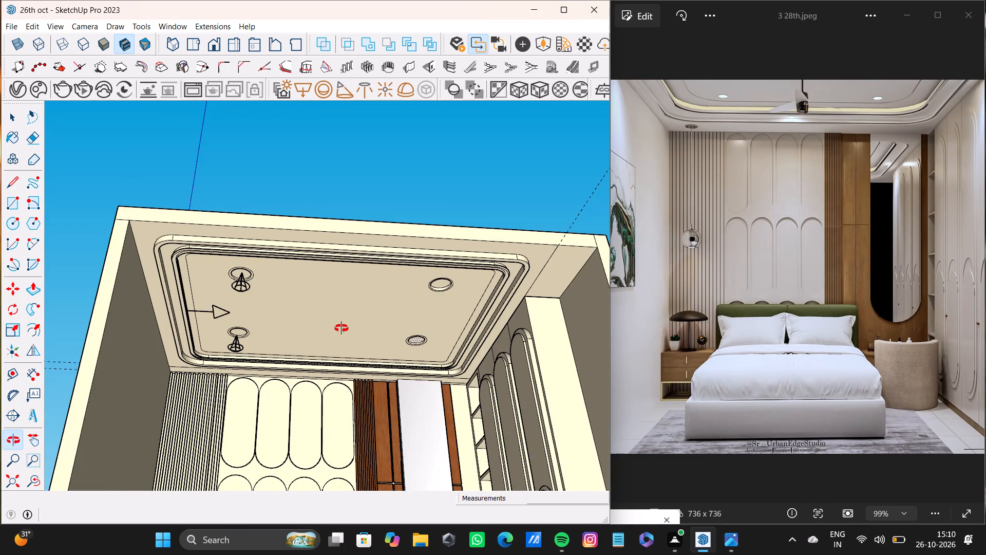
shift+middle_drag(342, 328, 295, 314)
scroll(418, 291, up, 6)
click(368, 267)
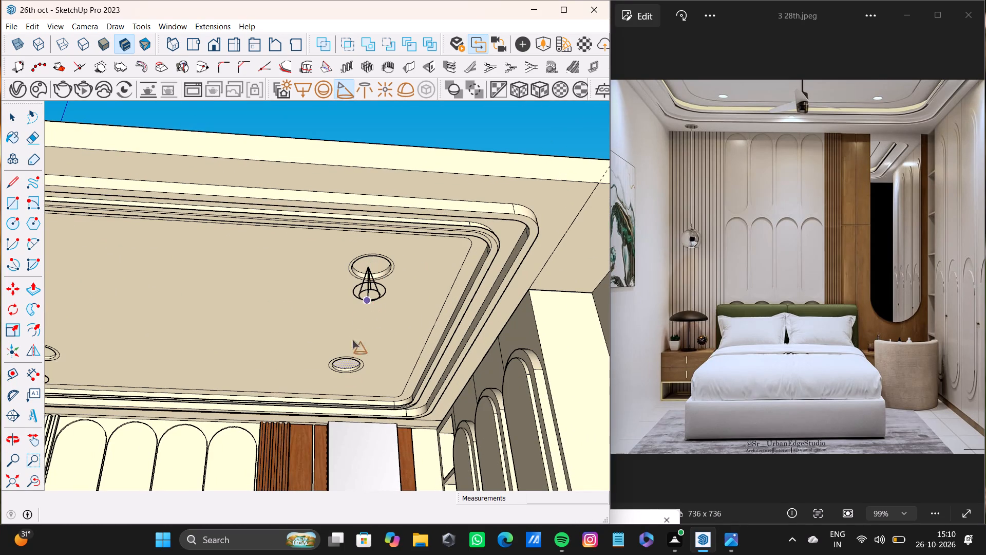
click(346, 367)
key(space)
key(space)
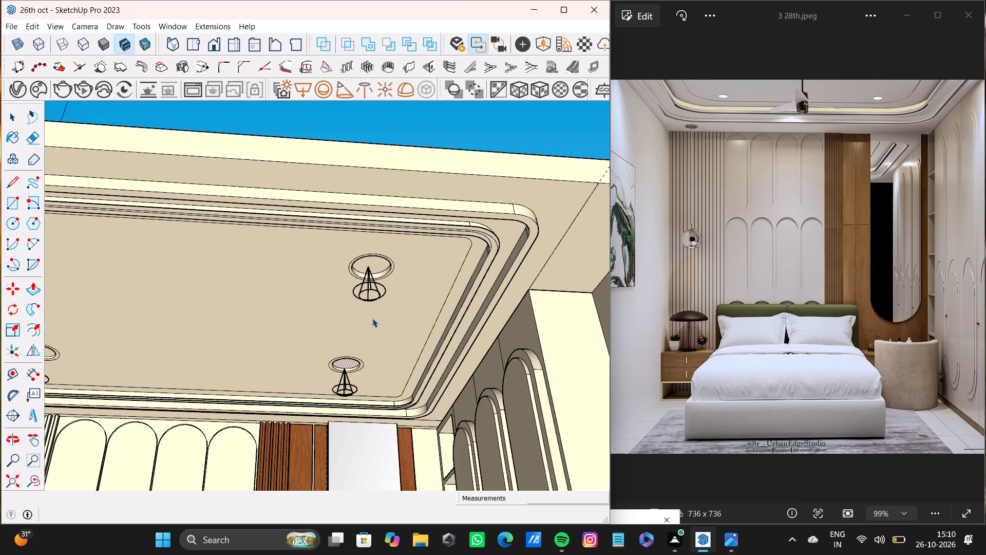
Scale the spot light at the front downlight opposite the wardrobe so its cone is wider.
scroll(372, 318, down, 8)
middle_drag(374, 325, 340, 217)
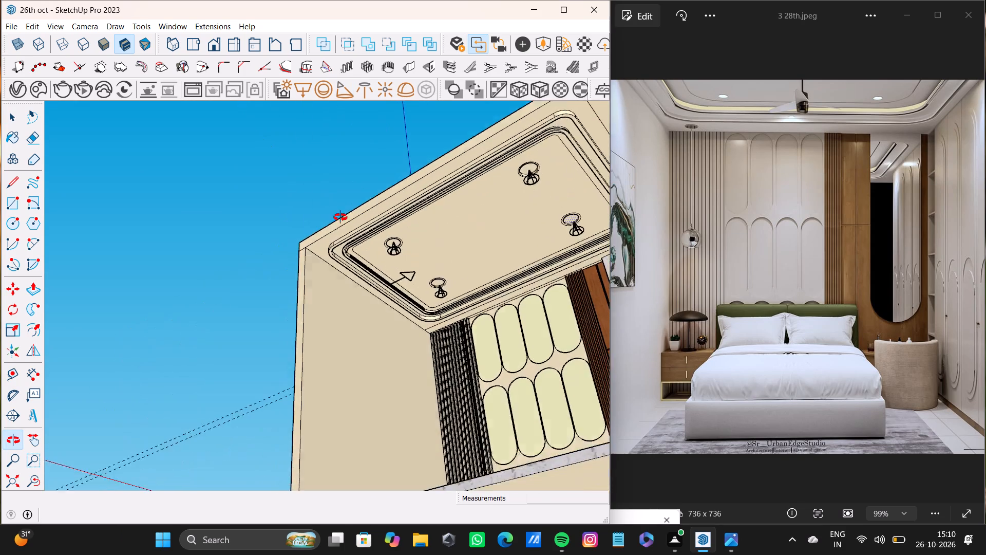
middle_drag(340, 217, 321, 228)
scroll(434, 245, up, 5)
shift+middle_drag(435, 245, 418, 246)
scroll(332, 265, up, 10)
click(343, 238)
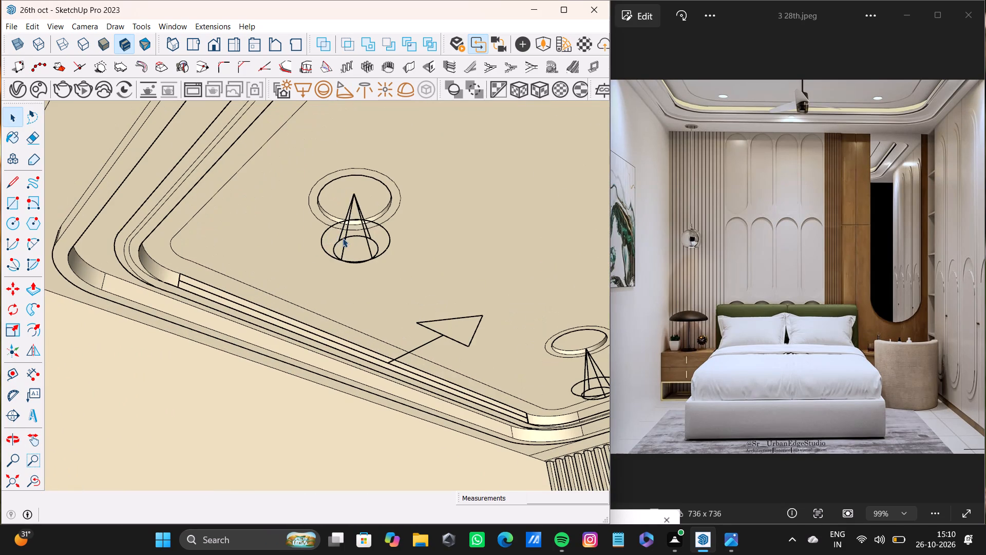
key(s)
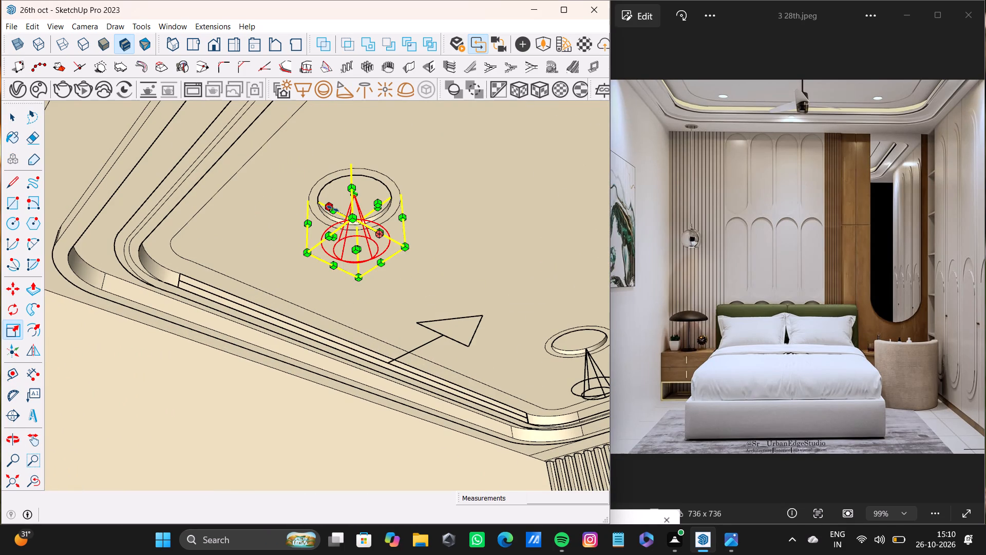
drag(332, 209, 296, 198)
Move the widened spot light toward the centre of the front downlight opposite the wardrobe and lower it about 6 inches.
scroll(373, 215, down, 4)
middle_drag(380, 221, 372, 241)
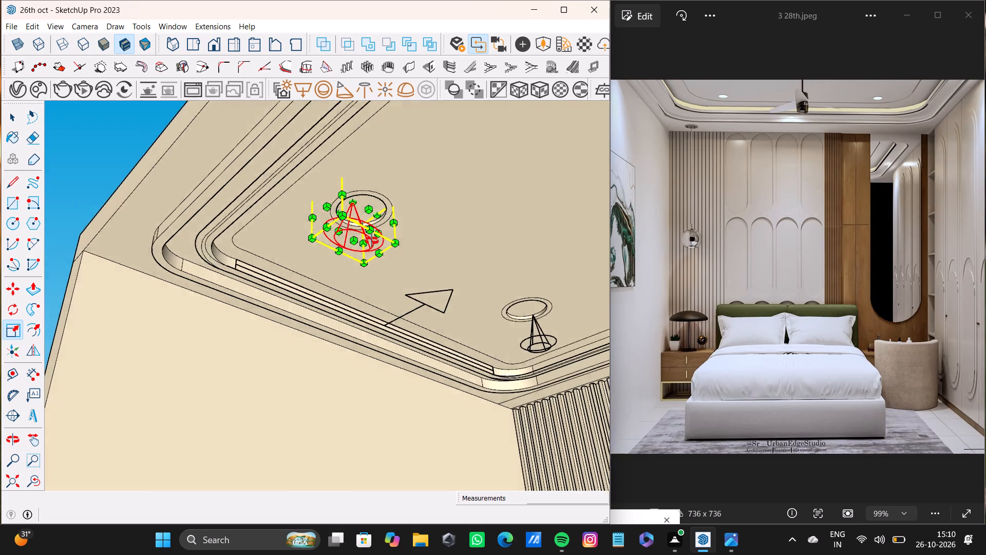
middle_drag(372, 241, 254, 253)
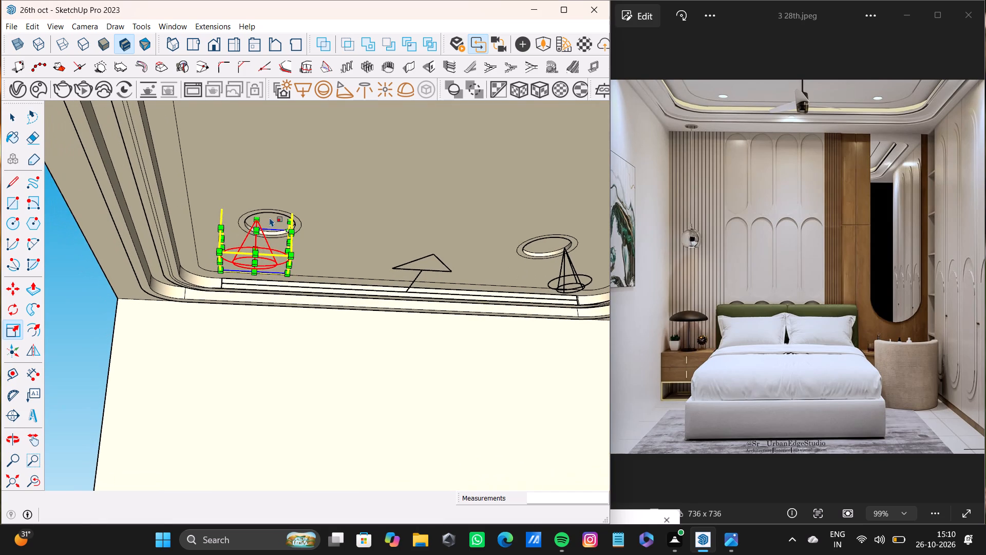
key(m)
click(255, 224)
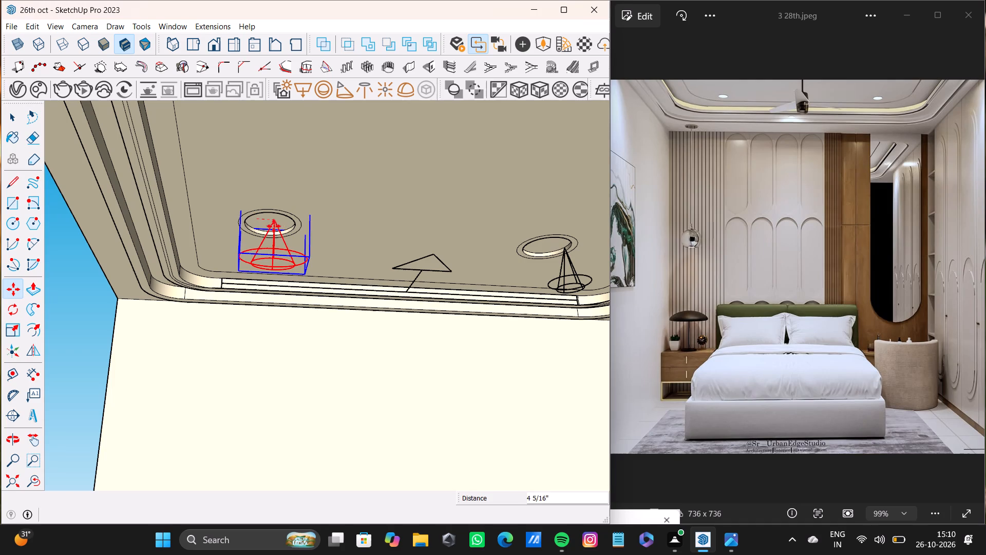
click(273, 226)
click(275, 224)
scroll(276, 232, down, 3)
middle_drag(273, 249, 440, 293)
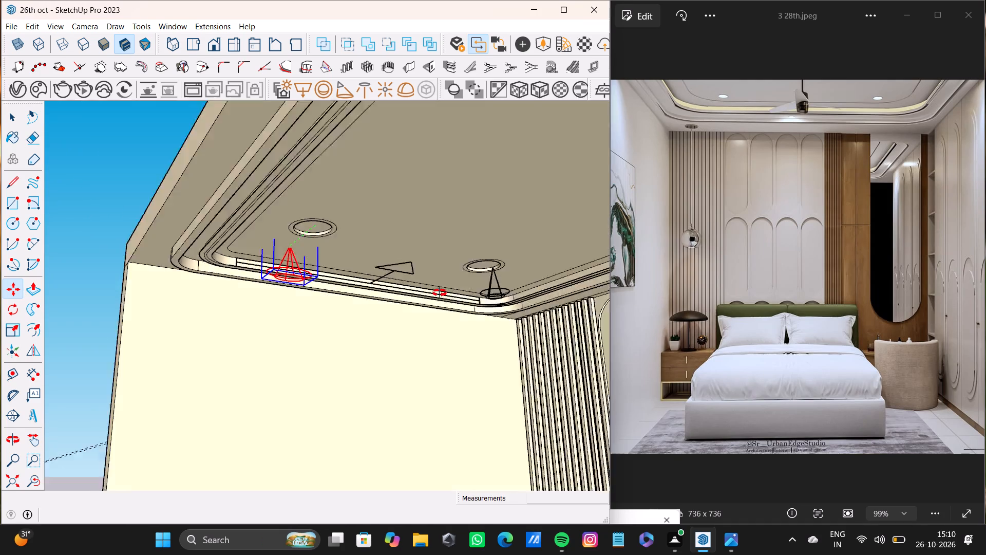
middle_drag(440, 293, 465, 247)
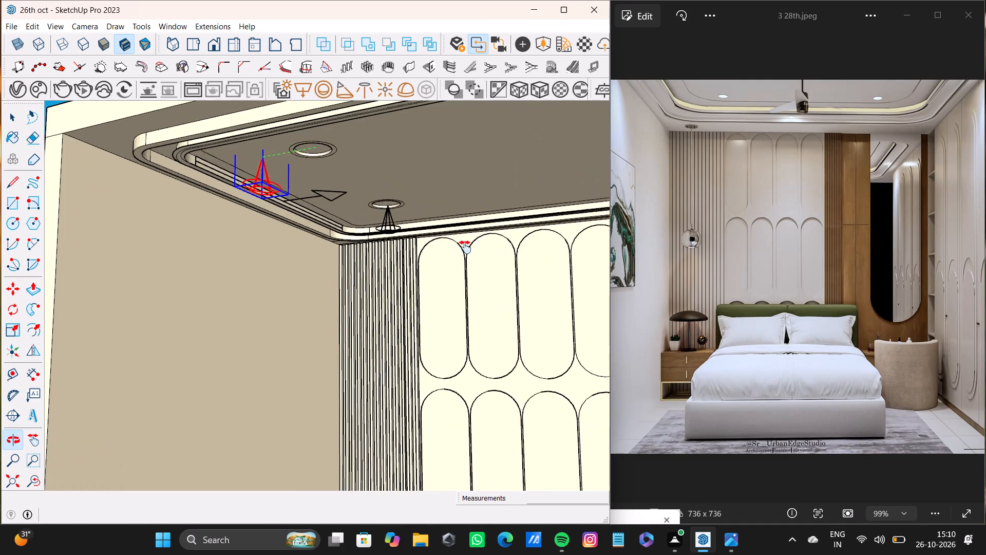
middle_drag(465, 247, 465, 247)
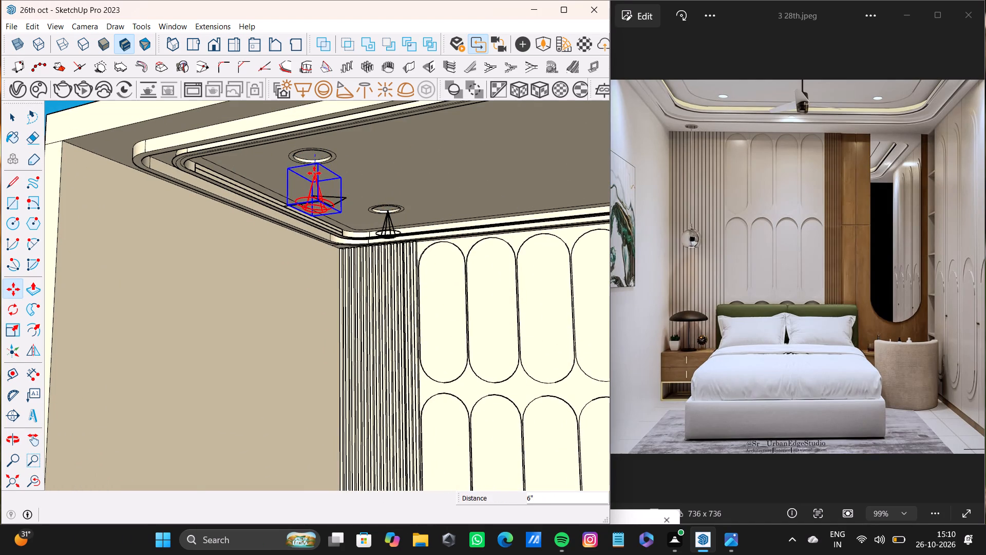
click(314, 173)
Move the lowered spot light back up to the front downlight's opening, about 8 3/16 inches.
scroll(343, 243, down, 5)
middle_drag(345, 244, 356, 282)
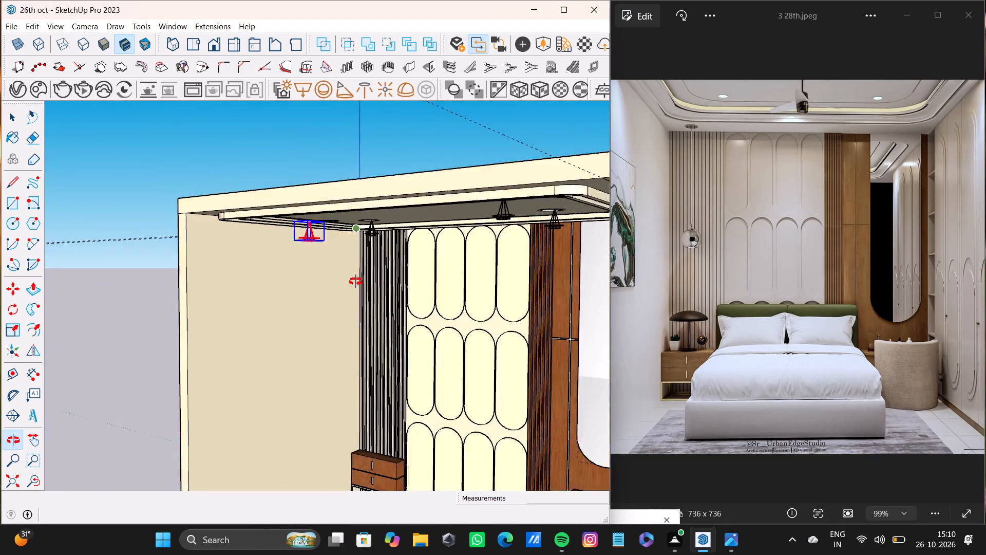
middle_drag(356, 282, 258, 242)
scroll(285, 240, up, 9)
shift+middle_drag(323, 214, 297, 216)
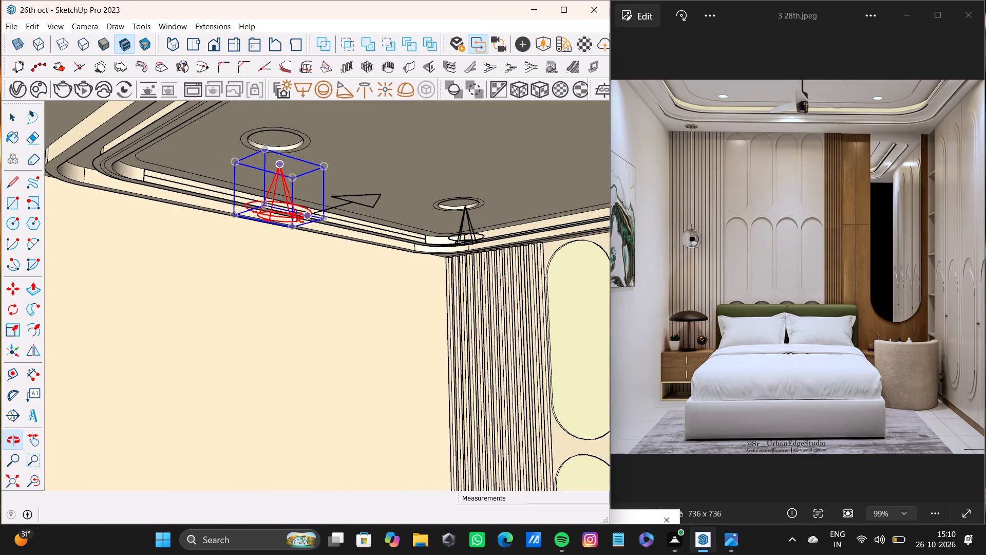
shift+middle_drag(297, 216, 148, 248)
scroll(144, 225, up, 3)
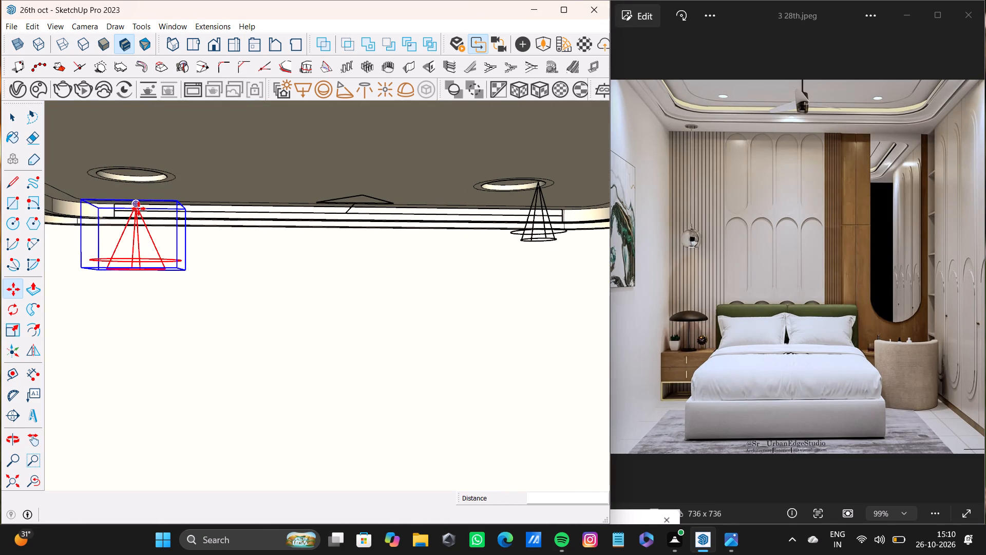
click(138, 206)
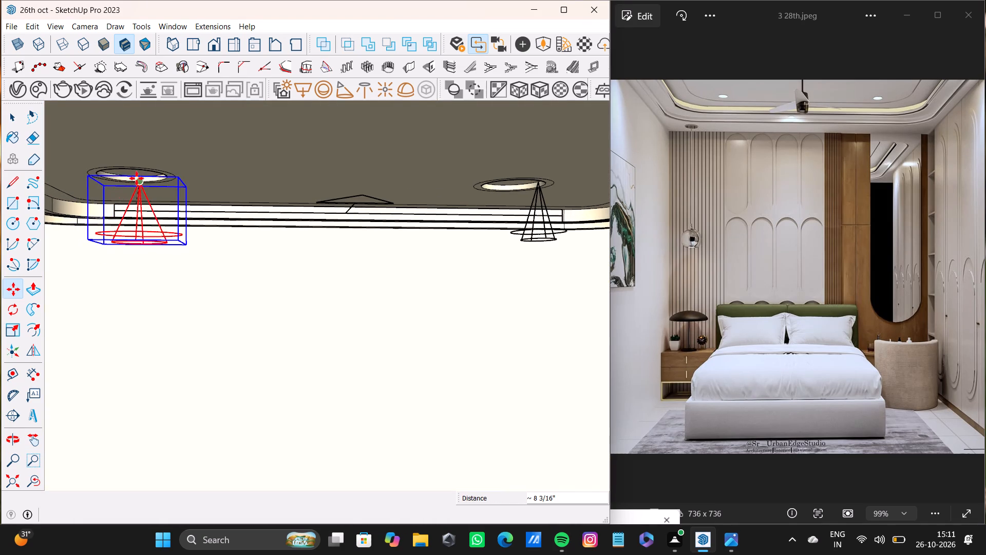
click(136, 178)
Shift the spot light across the front downlight toward its centre and drop it slightly below the opening.
scroll(147, 198, up, 1)
middle_drag(147, 198, 474, 208)
middle_drag(406, 182, 250, 196)
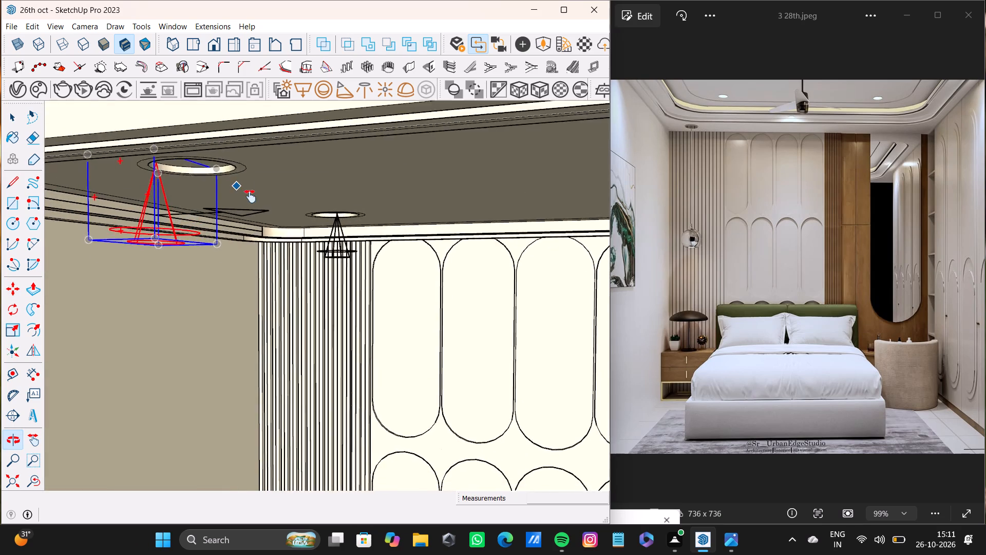
middle_drag(250, 196, 235, 181)
drag(136, 153, 141, 152)
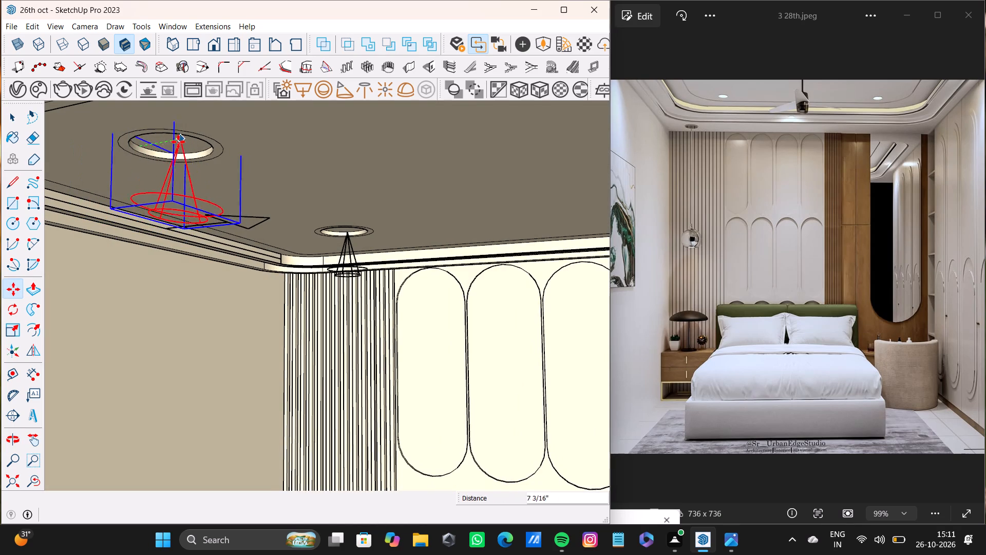
click(178, 143)
drag(174, 145, 171, 155)
click(169, 168)
scroll(255, 192, down, 4)
middle_drag(261, 197, 219, 217)
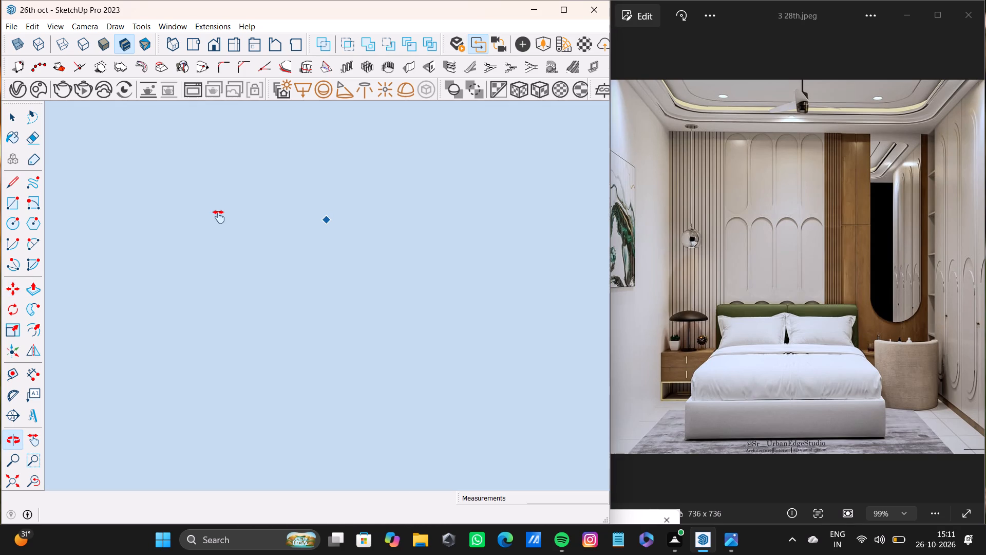
middle_drag(219, 217, 218, 217)
click(30, 489)
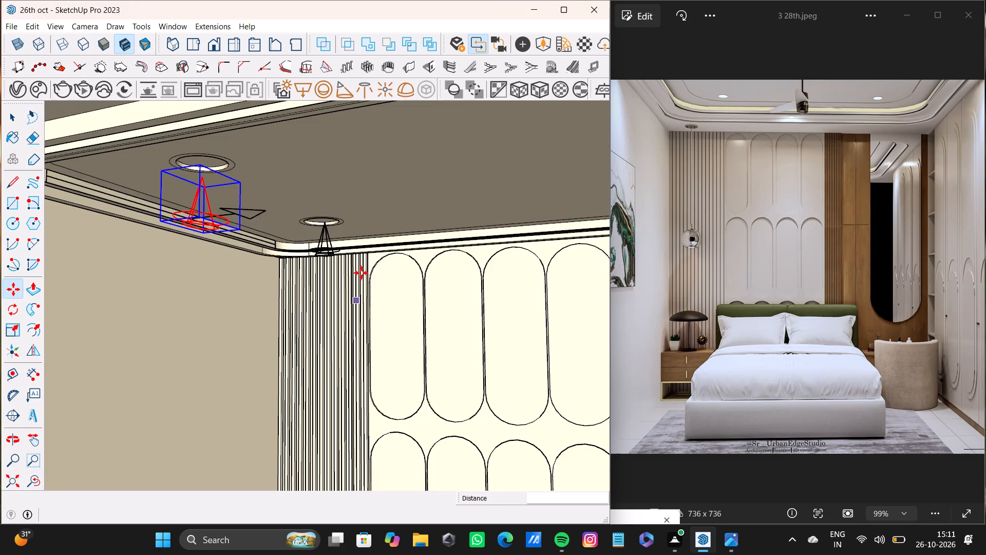
Move the spot light at the back downlight opposite the wardrobe from the ring's edge toward the ring's centre.
scroll(362, 270, up, 10)
middle_drag(316, 232, 434, 227)
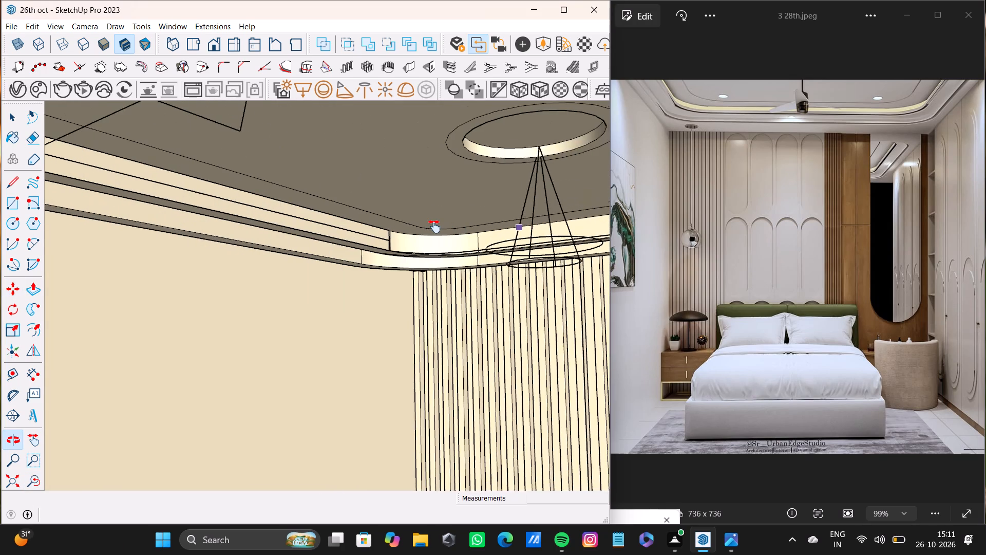
middle_drag(434, 227, 361, 235)
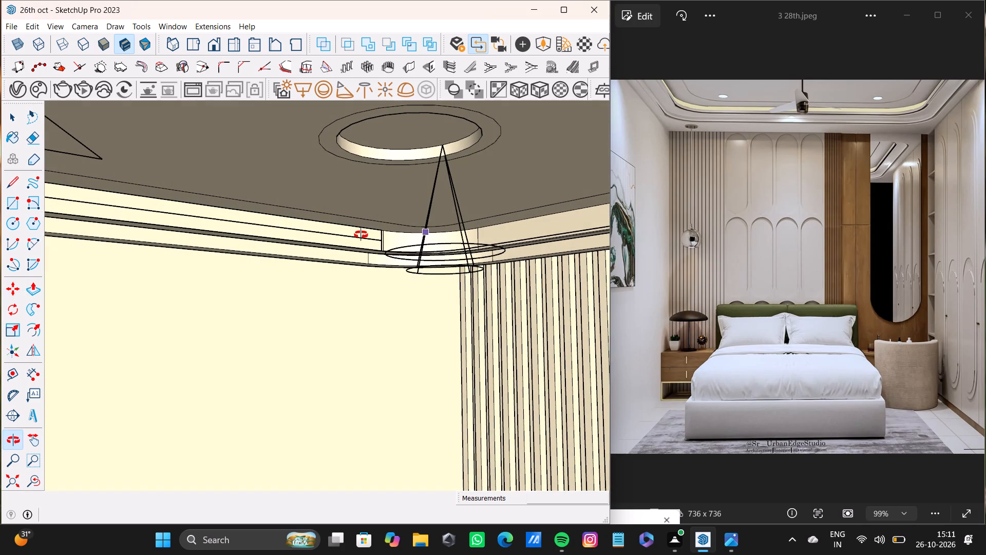
middle_drag(361, 235, 361, 235)
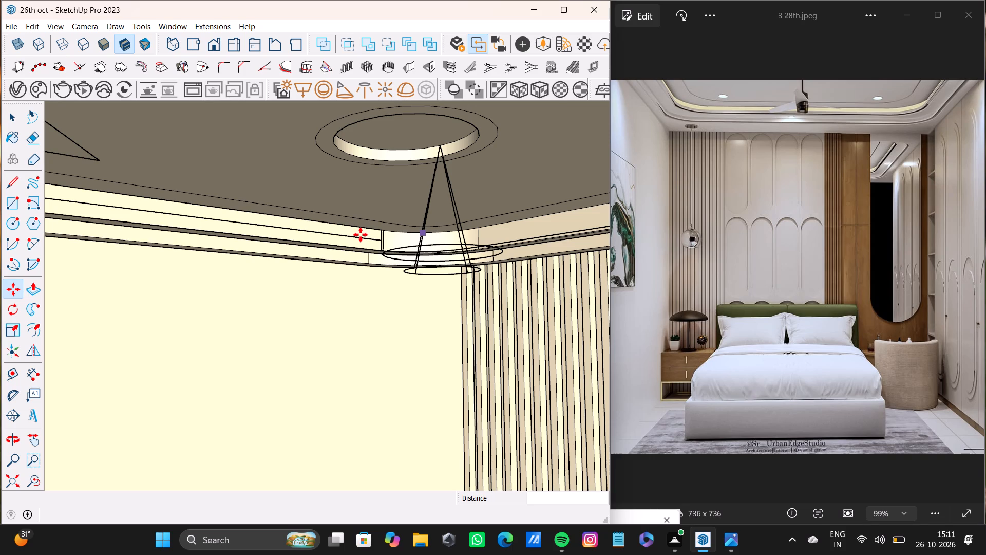
key(space)
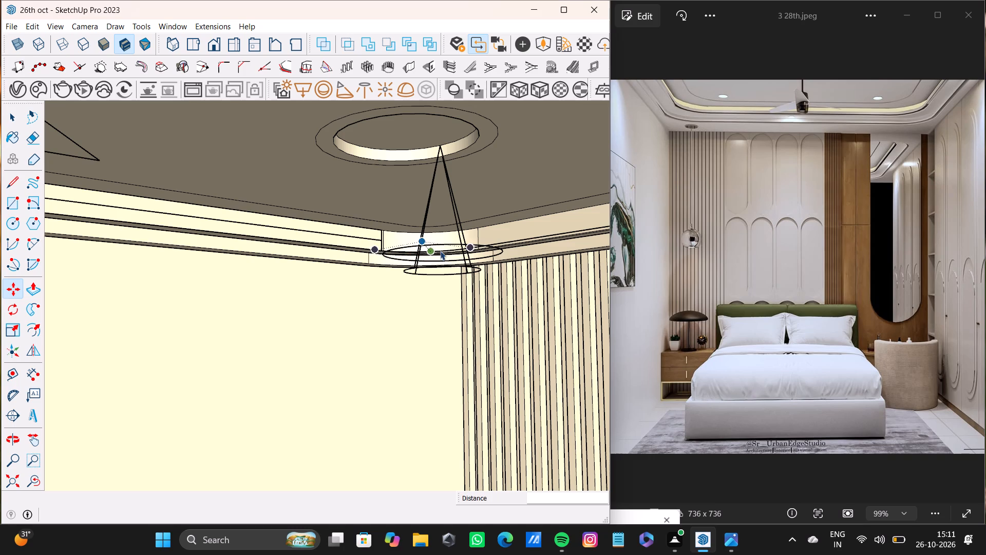
click(444, 244)
key(m)
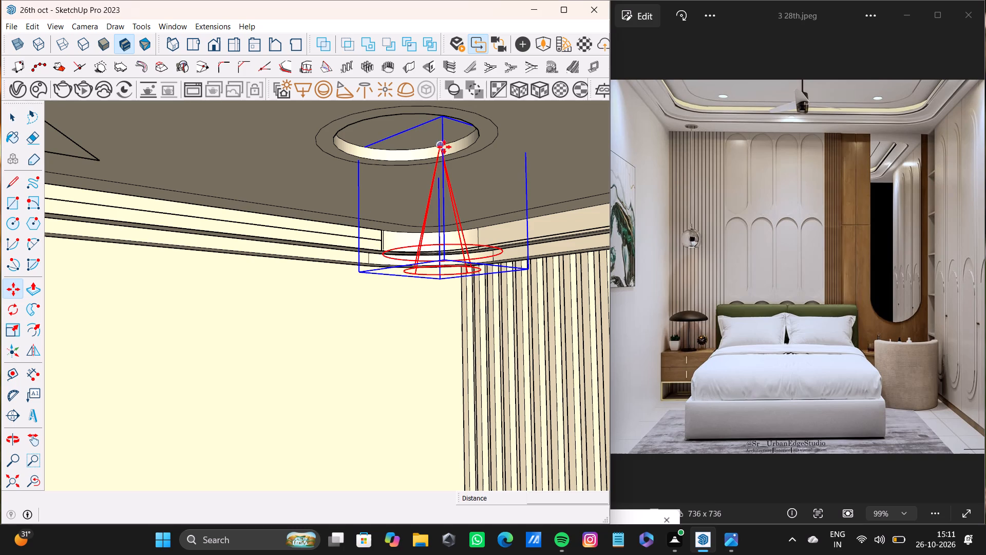
click(441, 152)
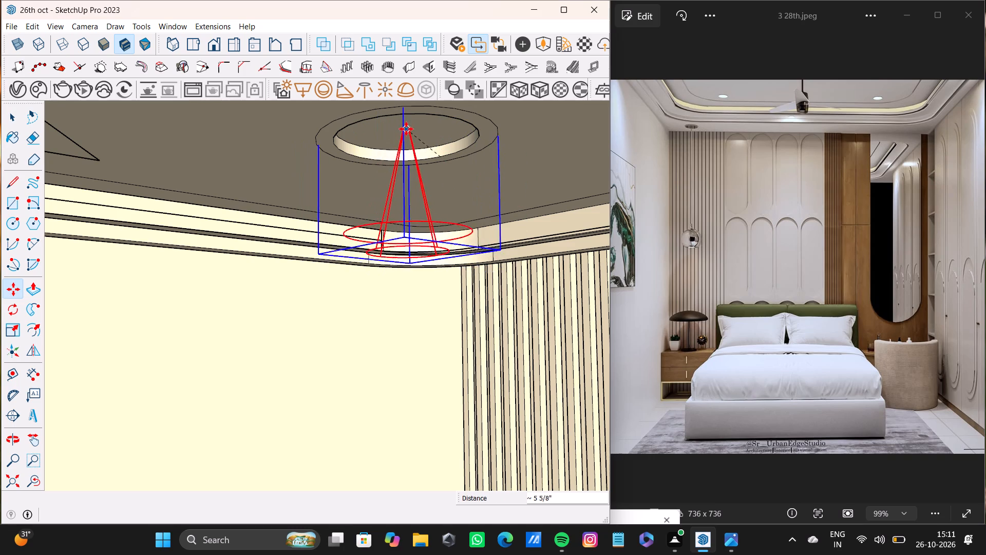
click(414, 117)
Lower the back downlight's spot light vertically by about 5 1/8 inches so it hangs below the ceiling.
scroll(424, 162, down, 3)
middle_drag(425, 172, 425, 220)
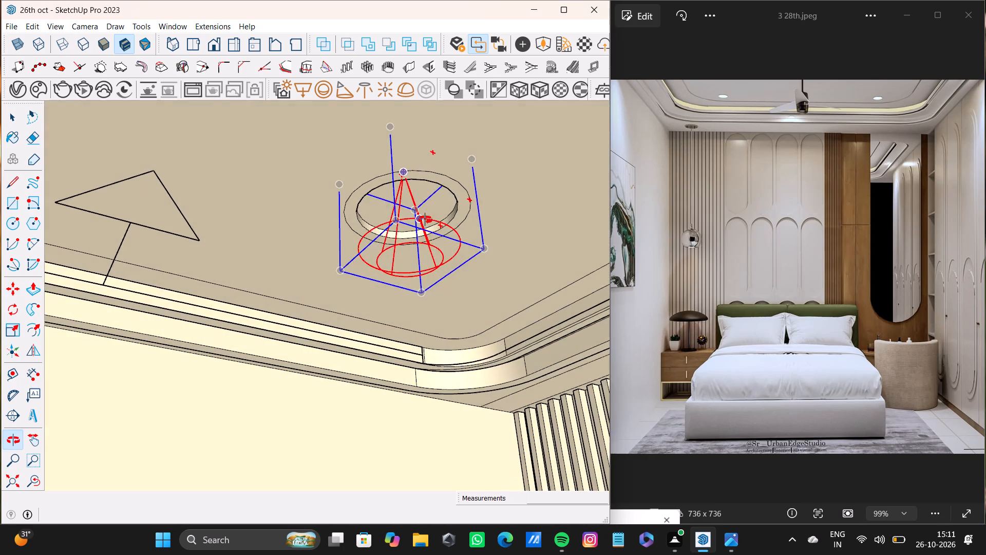
middle_drag(425, 220, 422, 201)
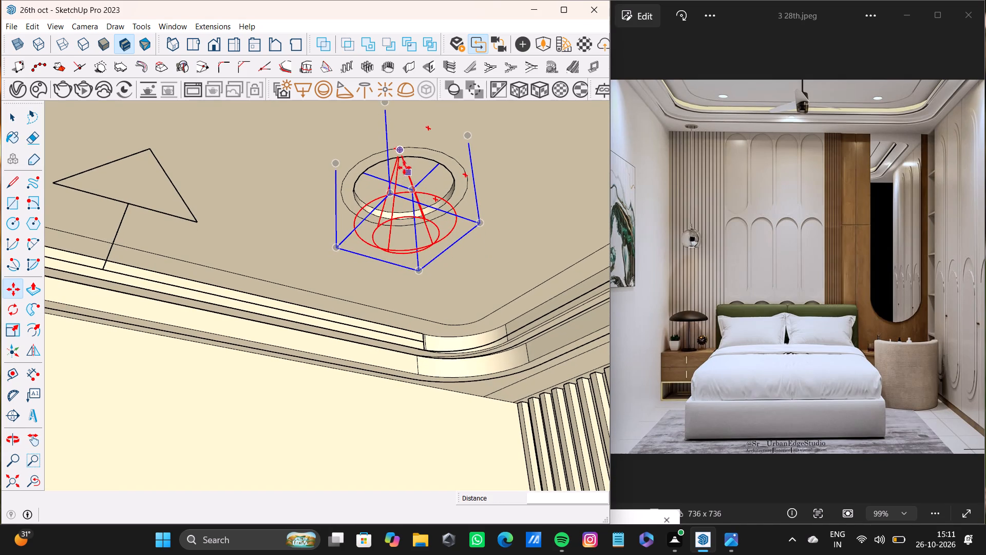
click(404, 163)
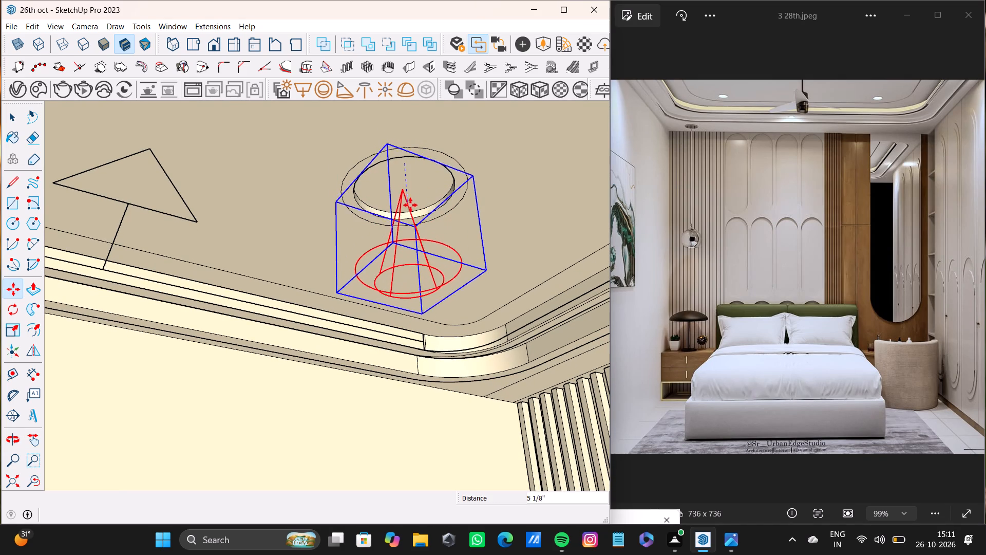
click(409, 205)
Move the lowered spot light back up to the back downlight's opening.
middle_drag(433, 224, 358, 236)
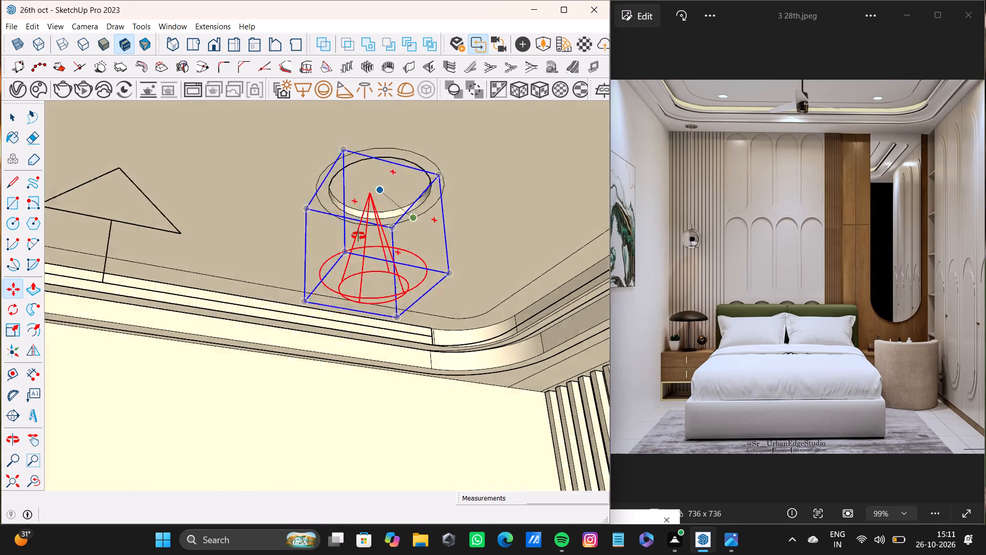
middle_drag(358, 236, 296, 281)
click(223, 268)
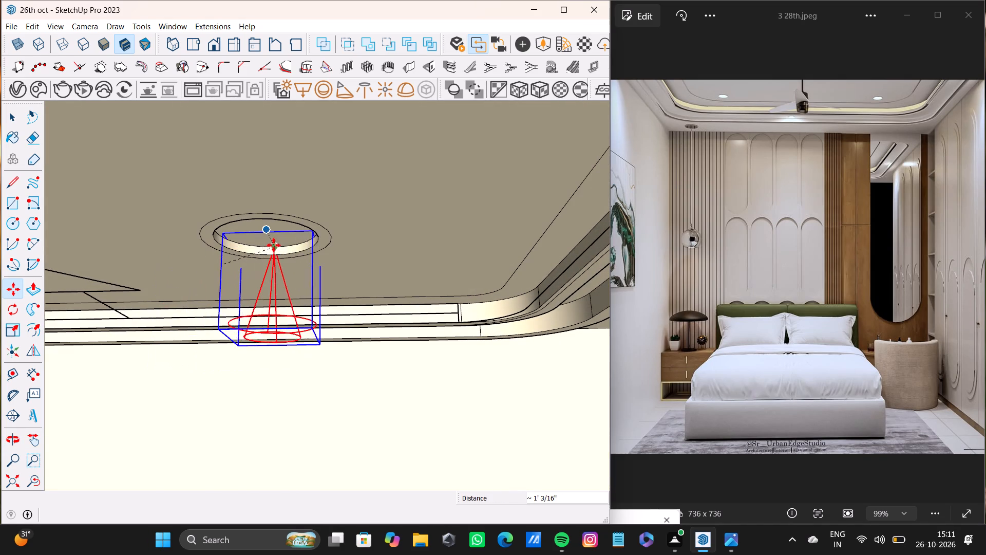
click(270, 234)
Reposition the spot light so its tip sits centred at the back downlight's opening, checking alignment from several angles.
scroll(277, 257, up, 3)
middle_drag(276, 254, 576, 268)
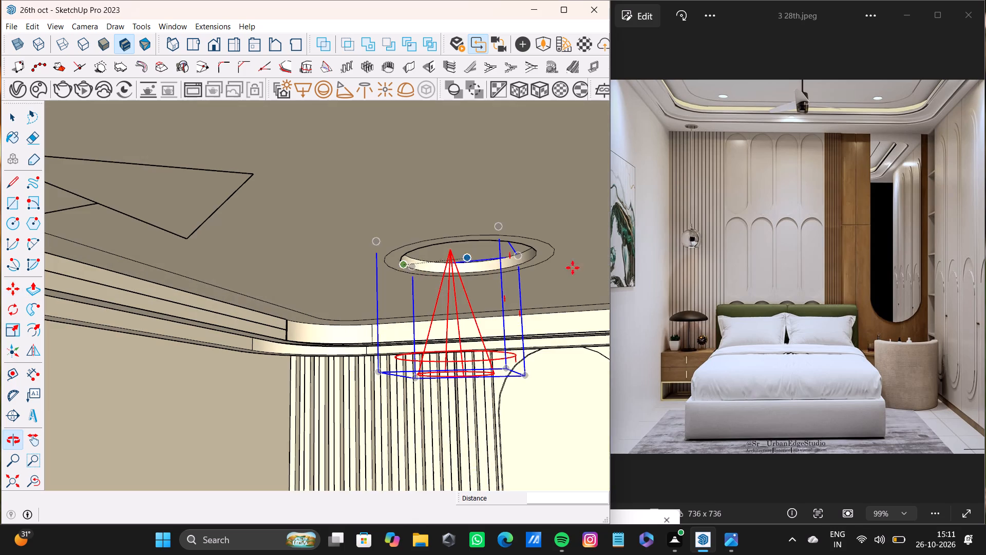
click(447, 251)
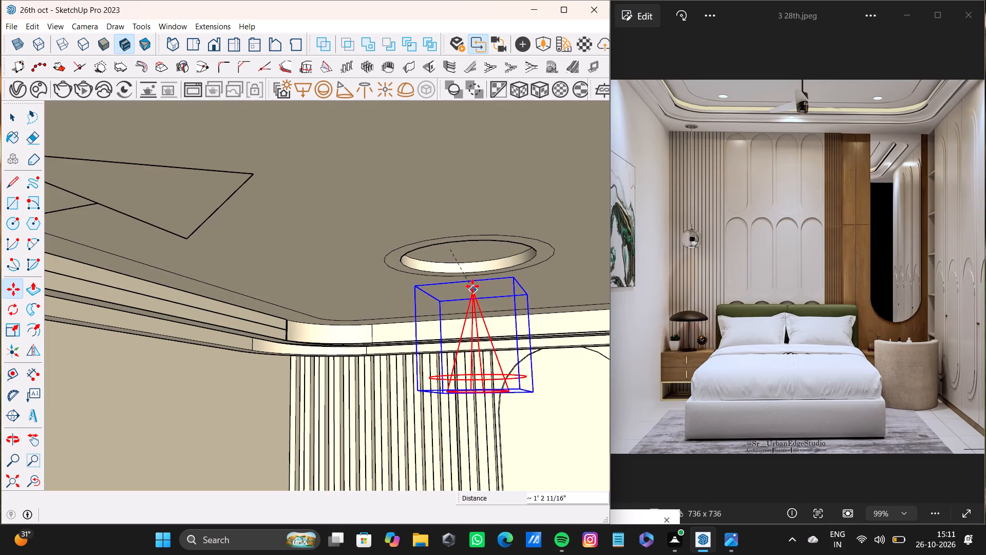
scroll(468, 287, down, 4)
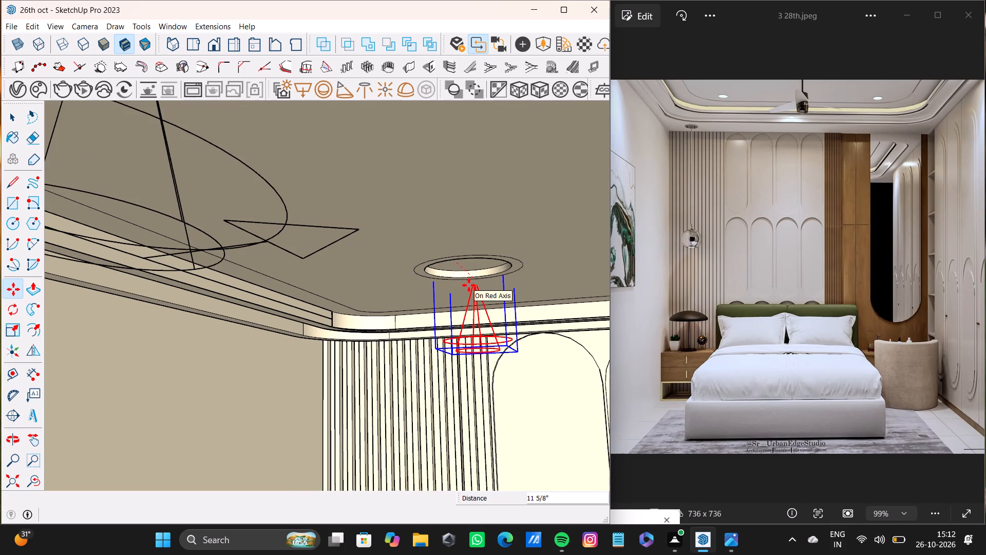
scroll(469, 285, down, 3)
shift+middle_drag(469, 285, 301, 247)
scroll(295, 236, up, 1)
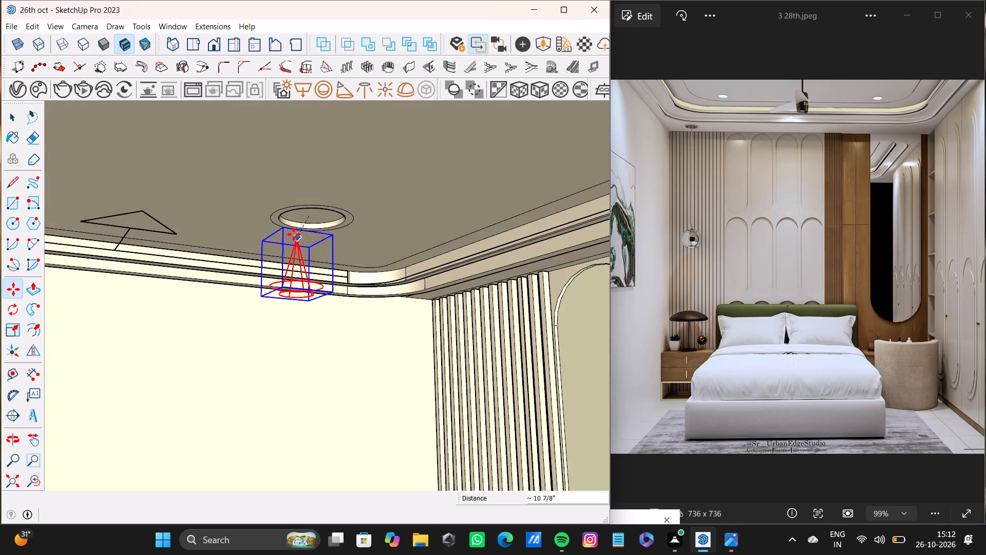
scroll(294, 234, up, 3)
click(320, 210)
scroll(329, 207, up, 5)
middle_drag(332, 200, 255, 202)
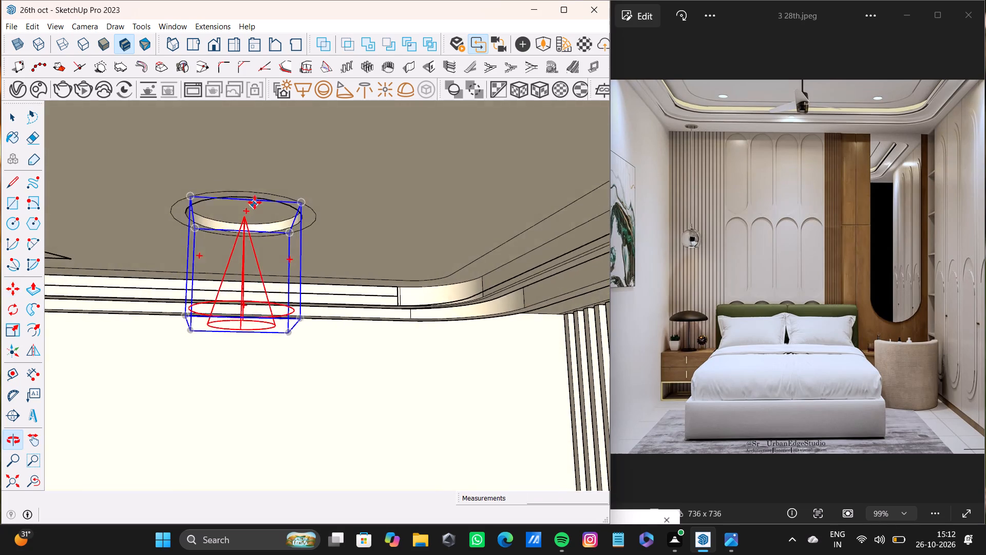
scroll(292, 242, down, 3)
shift+middle_drag(292, 242, 389, 224)
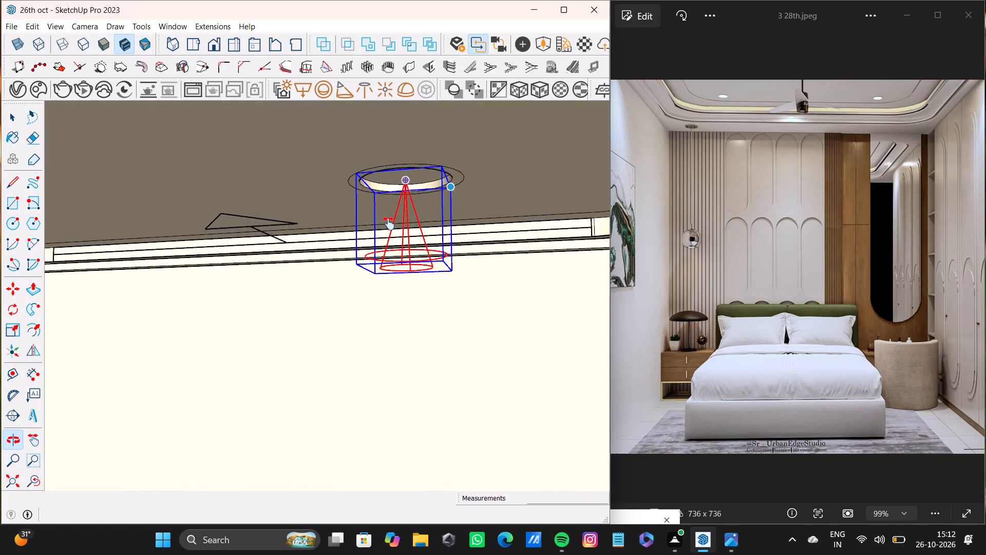
shift+middle_drag(389, 224, 388, 189)
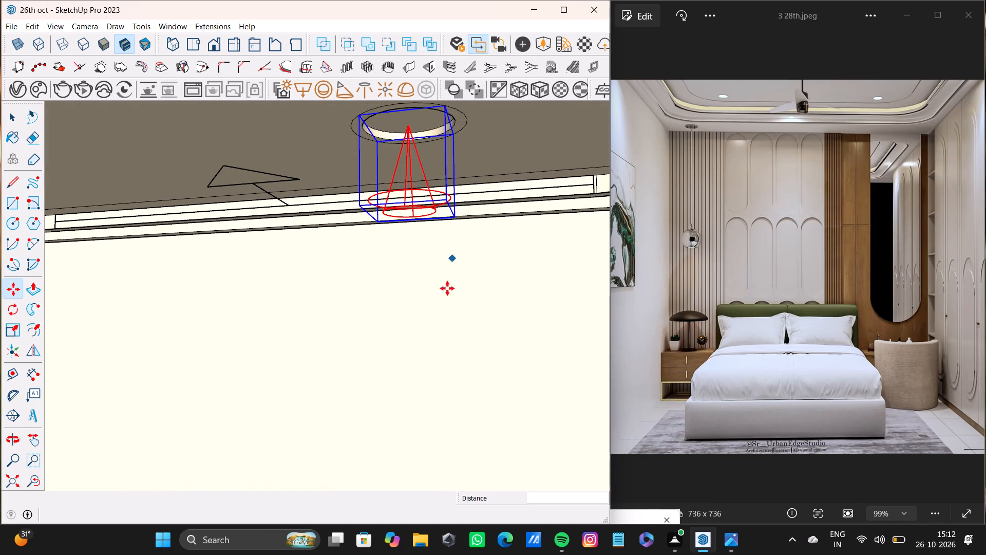
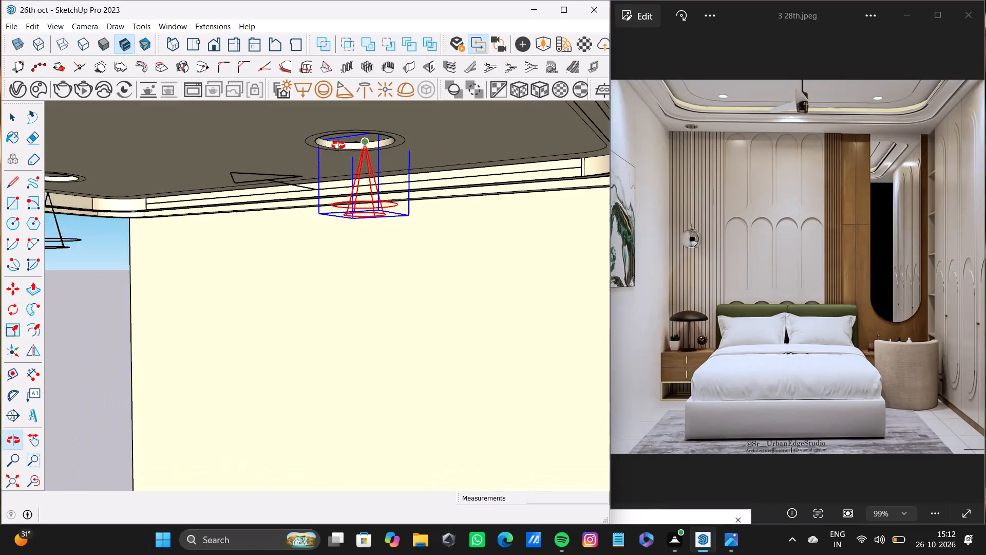
Lower the spot light at the back downlight by the slatted panel so it hangs below the ring's opening.
scroll(347, 125, up, 2)
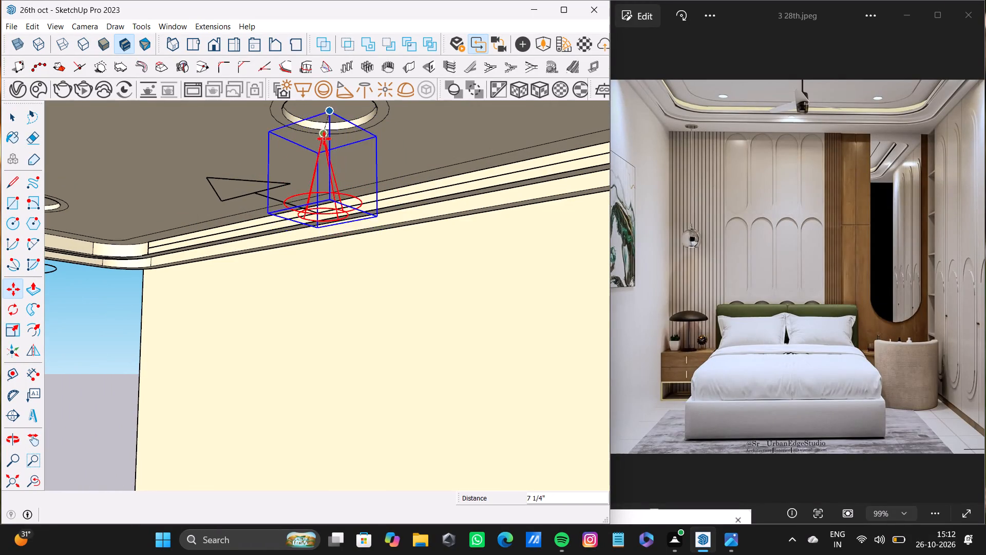
click(325, 147)
Move the spot light at the back downlight in front of the mirror about 6 1/8 inches toward the ring's centre.
scroll(316, 182, down, 8)
middle_drag(319, 217, 509, 218)
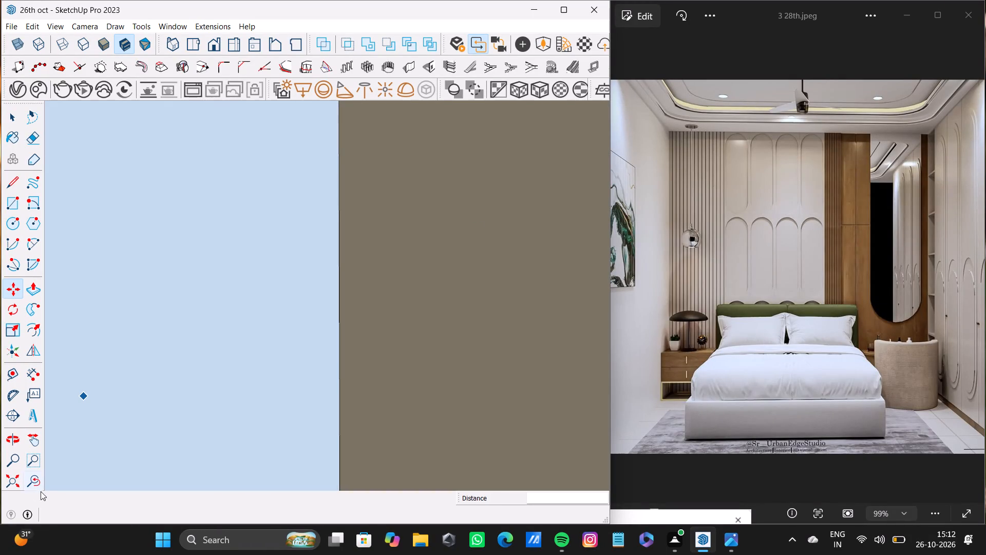
click(38, 481)
click(15, 483)
middle_drag(60, 460, 361, 450)
middle_drag(278, 384, 541, 394)
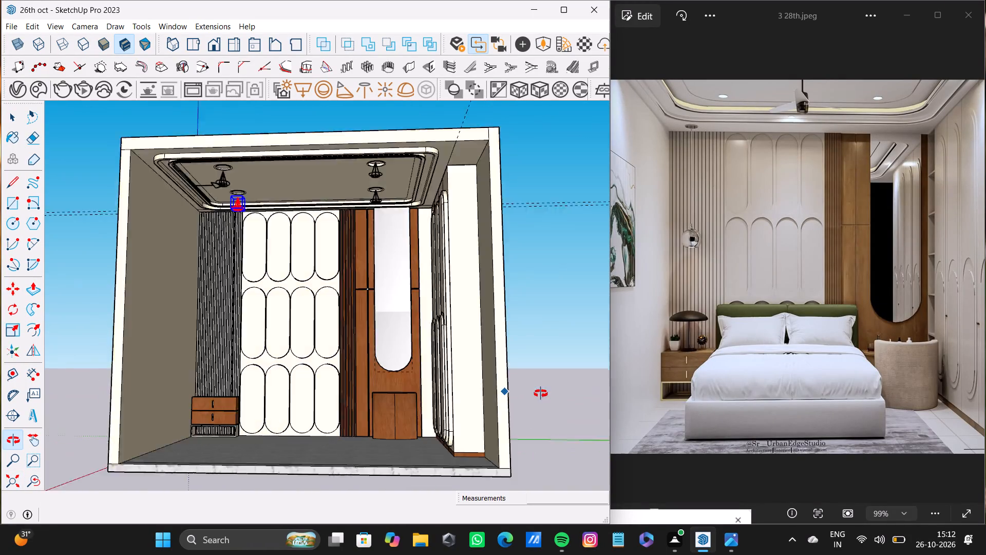
middle_drag(541, 394, 653, 414)
scroll(416, 229, up, 14)
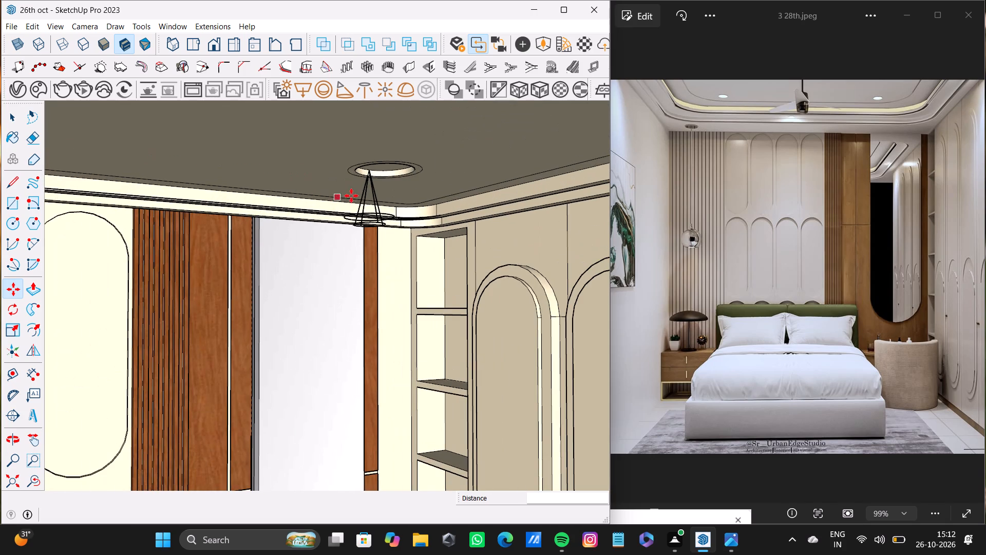
key(space)
click(370, 196)
click(375, 221)
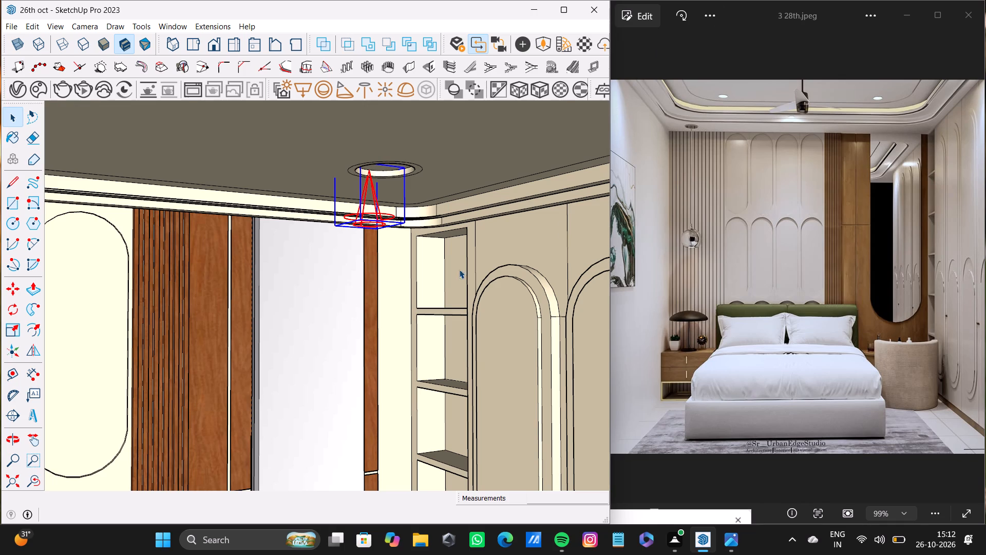
scroll(435, 228, up, 20)
scroll(435, 228, up, 5)
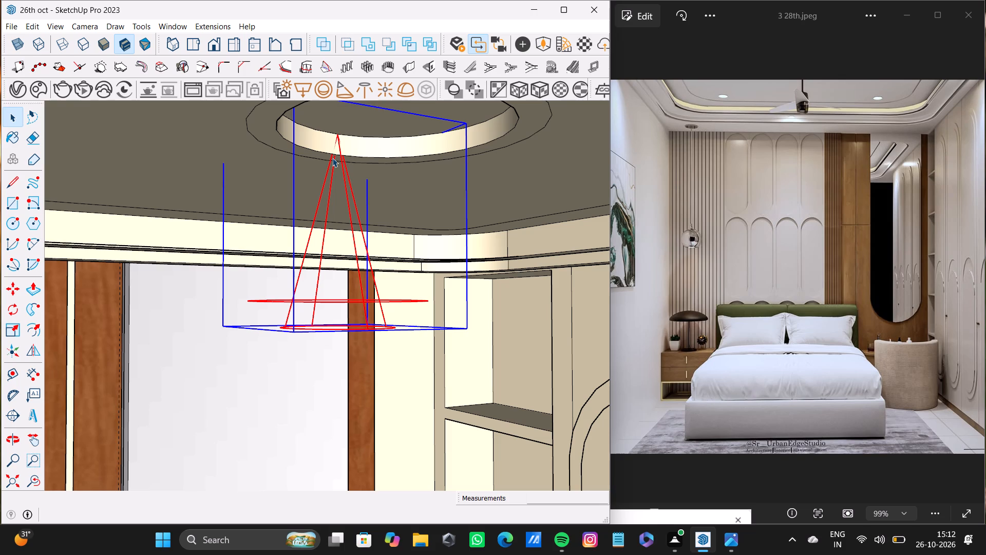
key(m)
click(337, 135)
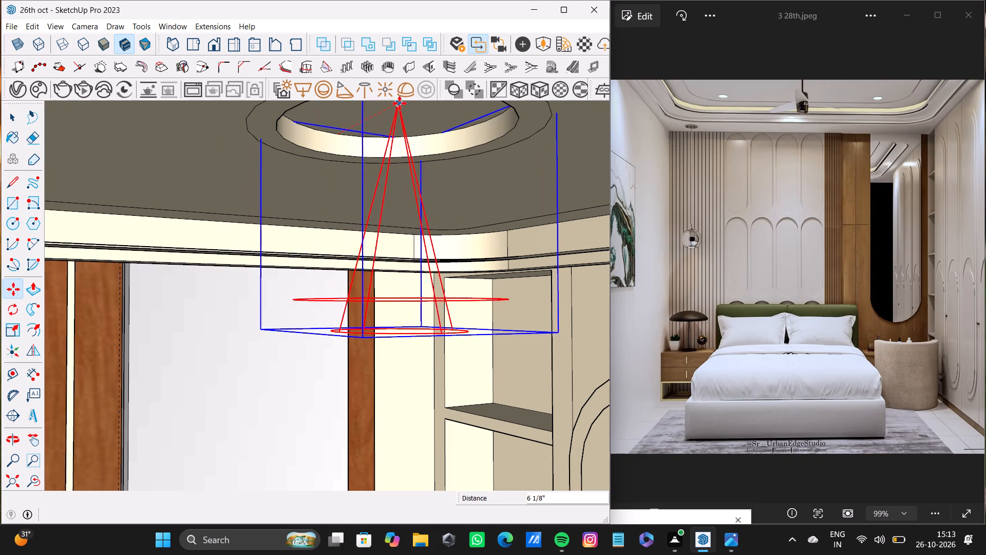
click(394, 103)
Shift the mirror-side back spot light about 1 3/16 inches to centre its tip in the downlight ring.
scroll(411, 148, down, 5)
middle_drag(413, 146, 355, 145)
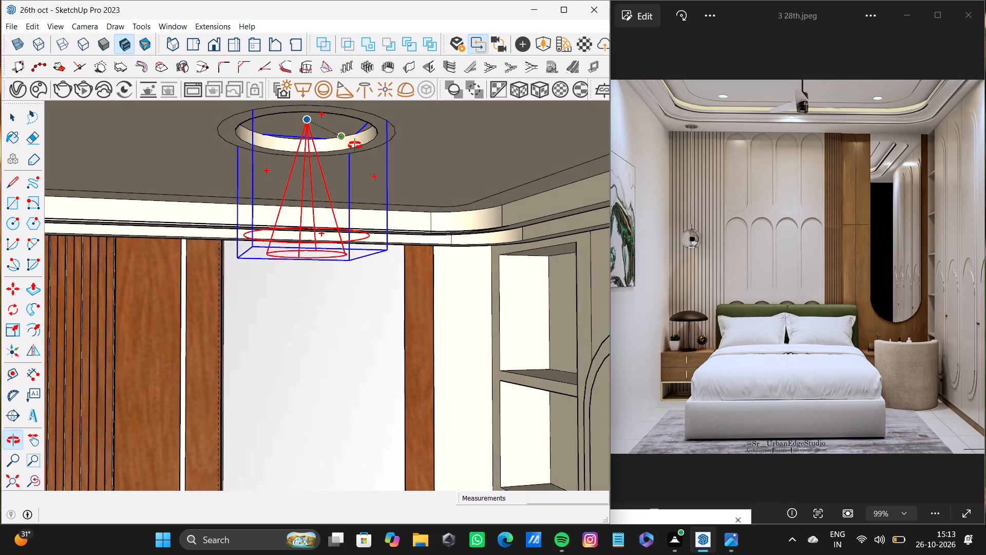
middle_drag(355, 145, 491, 182)
click(472, 141)
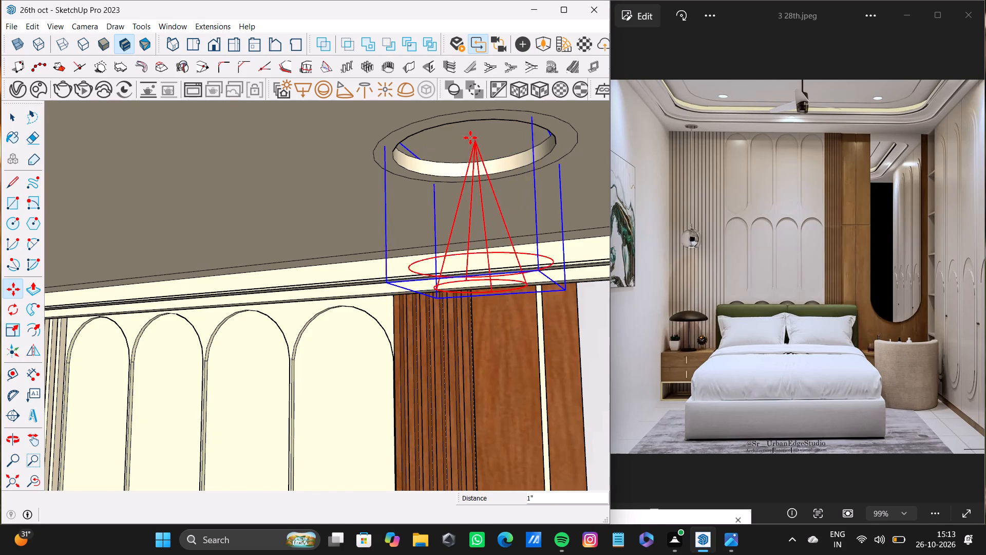
scroll(470, 138, down, 4)
middle_drag(468, 137, 368, 159)
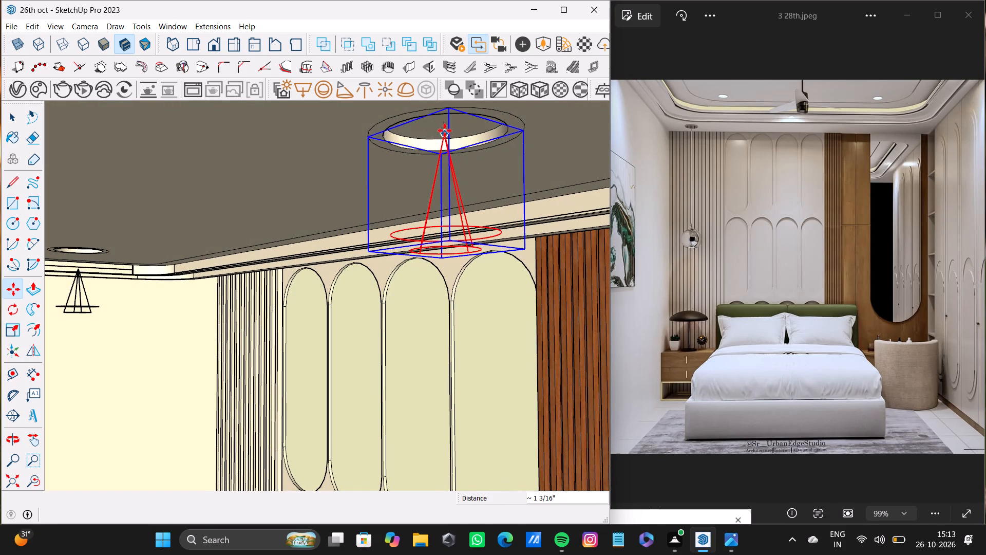
click(443, 128)
Lower the mirror-side back spot light by about 4 11/16 inches so it hangs below its downlight.
scroll(443, 129, down, 4)
shift+middle_drag(443, 129, 448, 151)
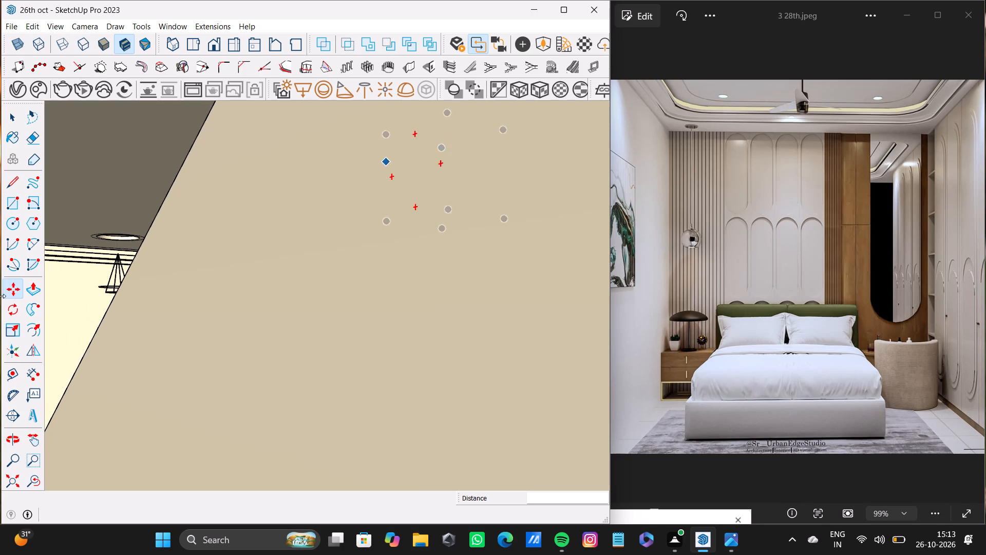
click(36, 478)
click(10, 473)
middle_drag(290, 218, 502, 222)
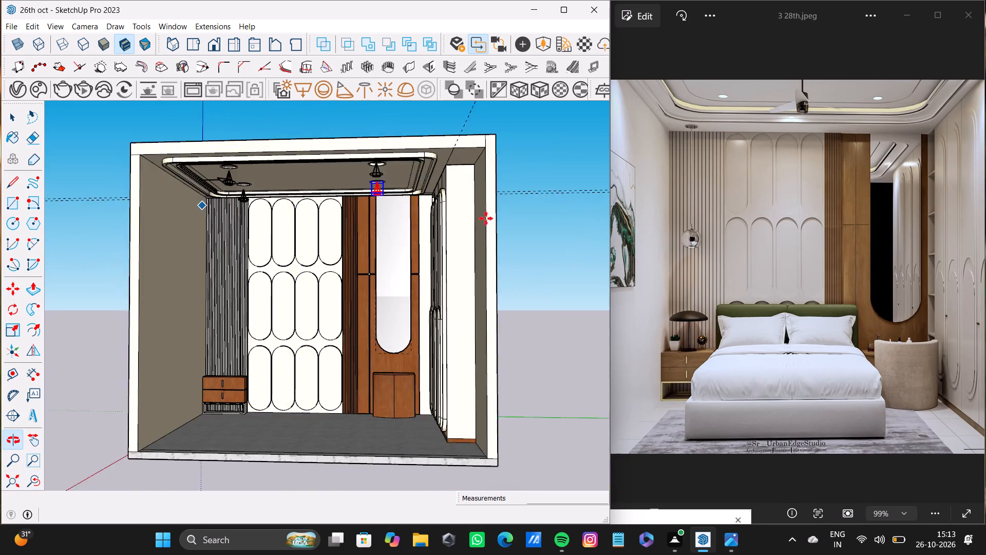
scroll(238, 180, up, 12)
scroll(328, 217, down, 9)
shift+middle_drag(382, 236, 334, 208)
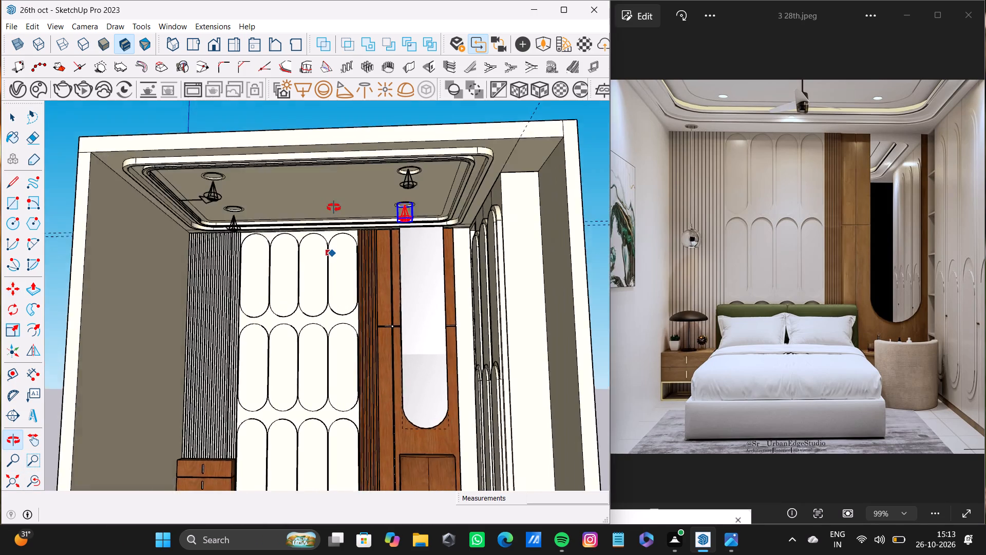
shift+middle_drag(334, 208, 380, 204)
scroll(396, 208, up, 10)
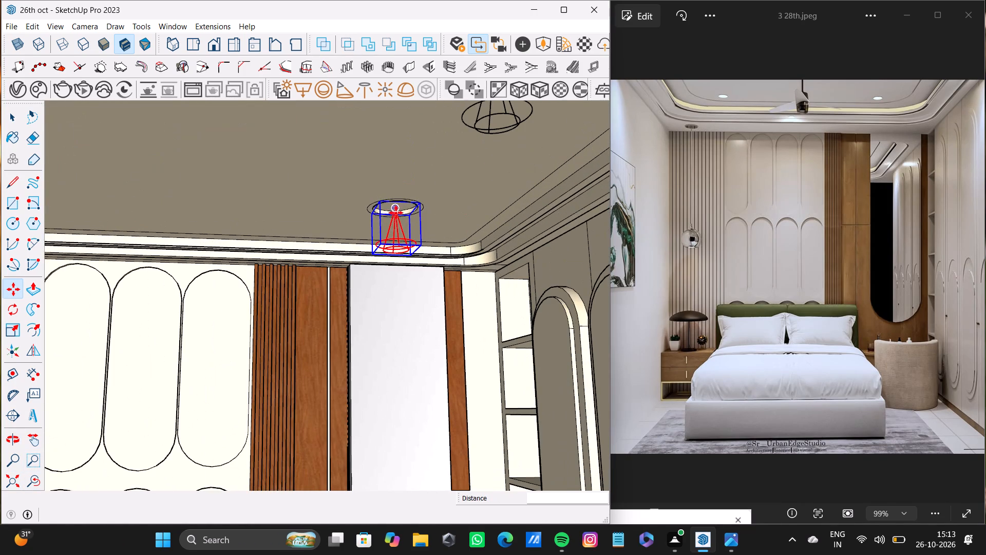
click(396, 213)
scroll(388, 236, down, 4)
shift+middle_drag(388, 236, 423, 236)
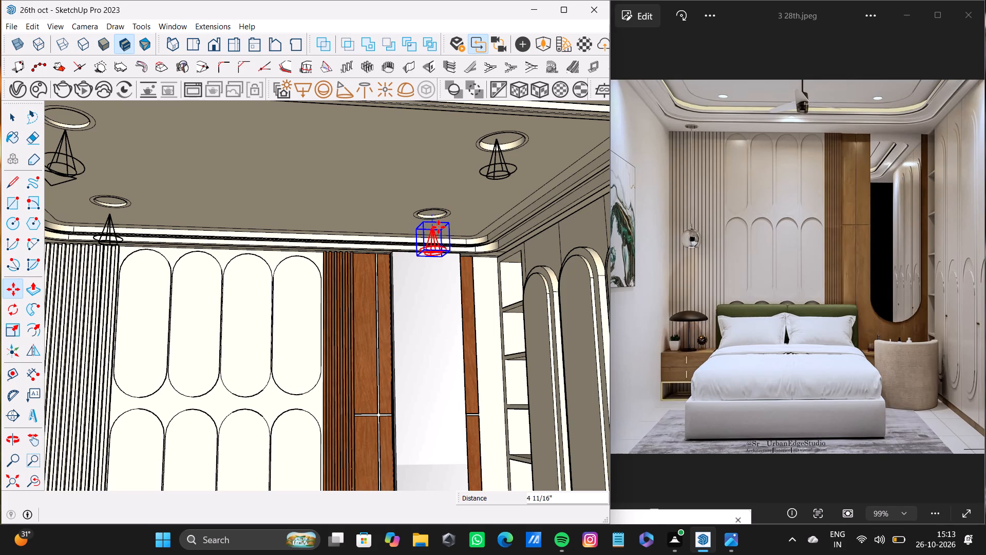
click(438, 224)
Lower the spot light at the front downlight on the mirror and wardrobe side by about 7 15/16 inches.
scroll(428, 253, down, 4)
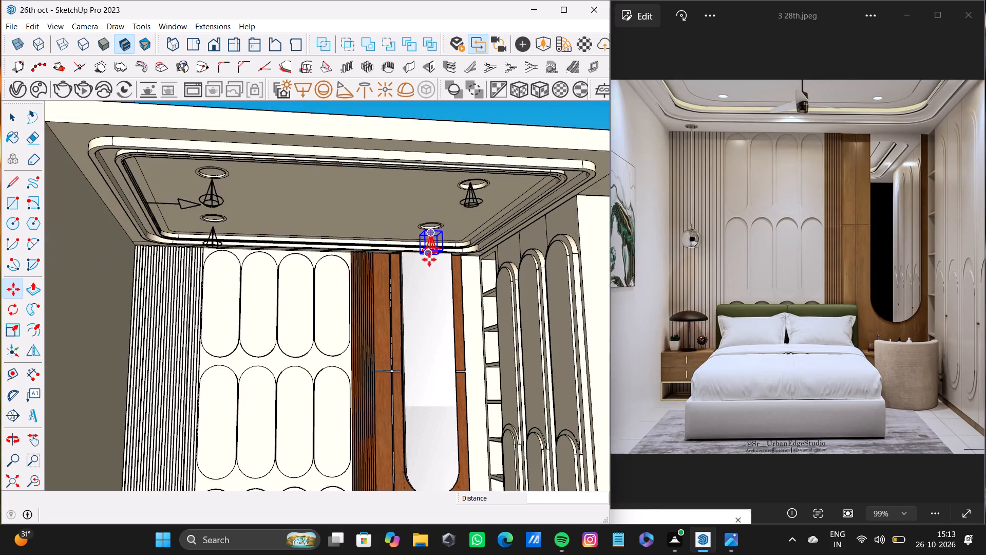
middle_drag(429, 260, 373, 275)
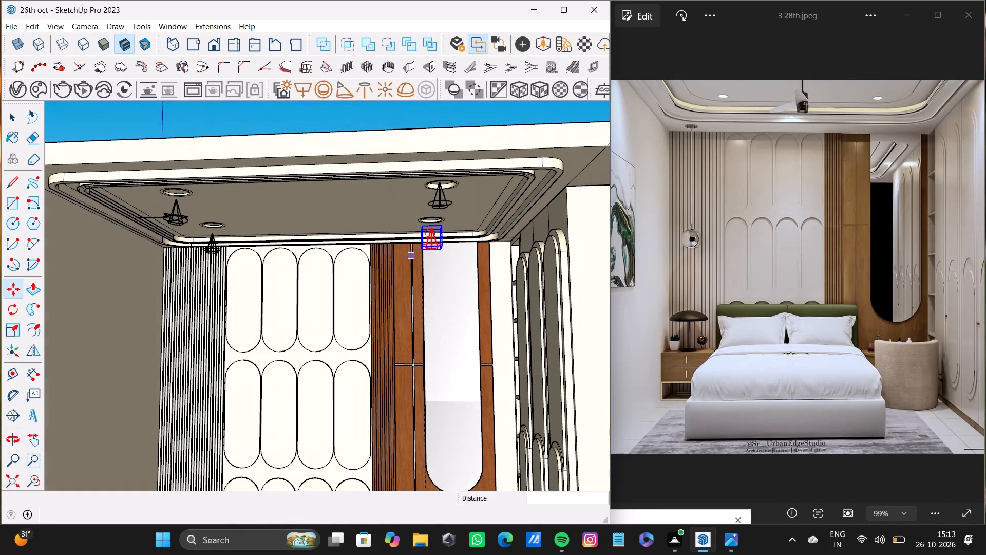
key(space)
click(447, 202)
key(m)
scroll(457, 182, up, 4)
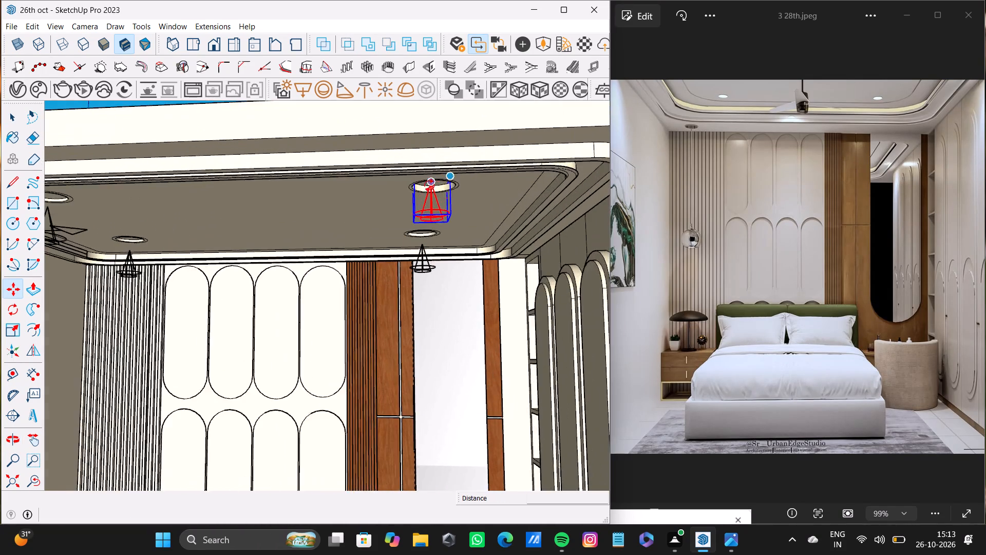
scroll(429, 186, up, 6)
click(426, 179)
click(434, 228)
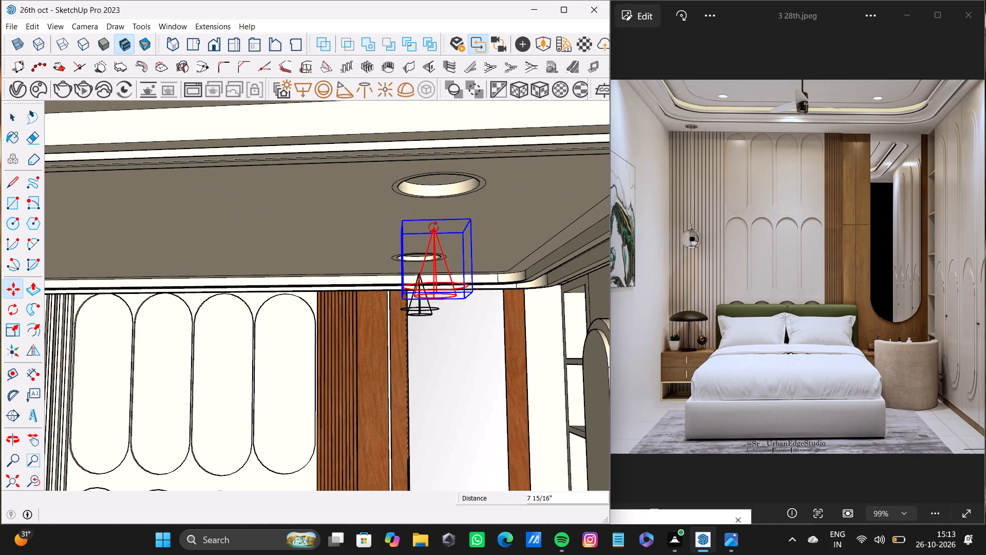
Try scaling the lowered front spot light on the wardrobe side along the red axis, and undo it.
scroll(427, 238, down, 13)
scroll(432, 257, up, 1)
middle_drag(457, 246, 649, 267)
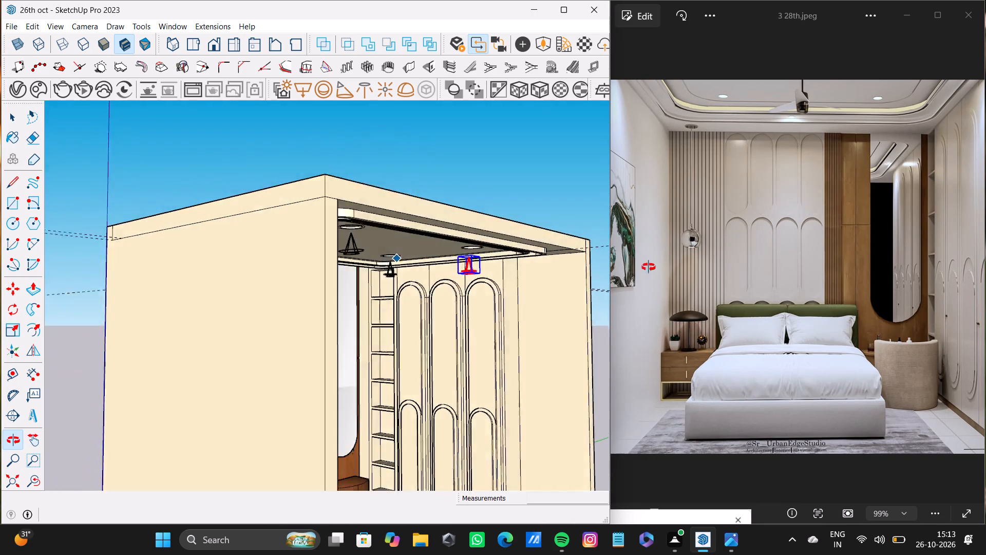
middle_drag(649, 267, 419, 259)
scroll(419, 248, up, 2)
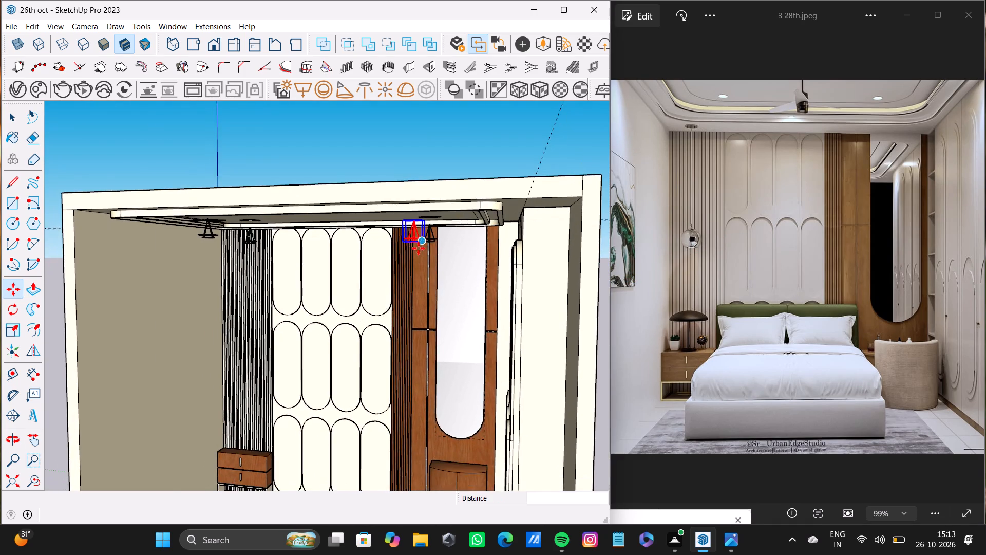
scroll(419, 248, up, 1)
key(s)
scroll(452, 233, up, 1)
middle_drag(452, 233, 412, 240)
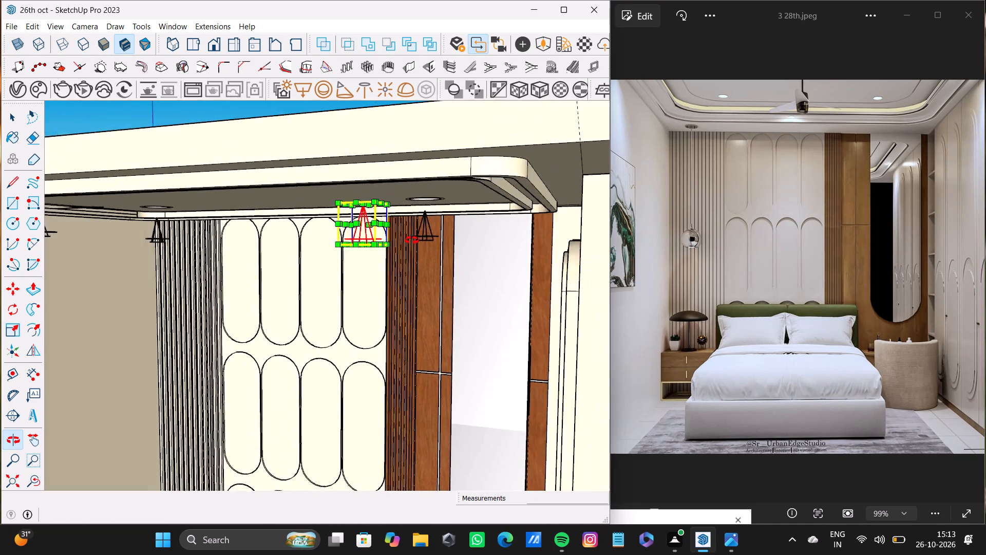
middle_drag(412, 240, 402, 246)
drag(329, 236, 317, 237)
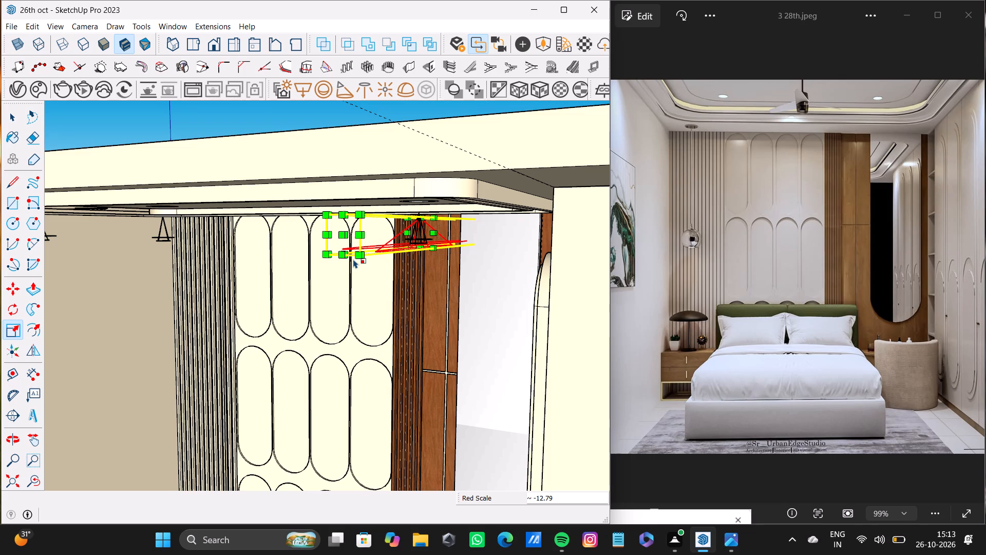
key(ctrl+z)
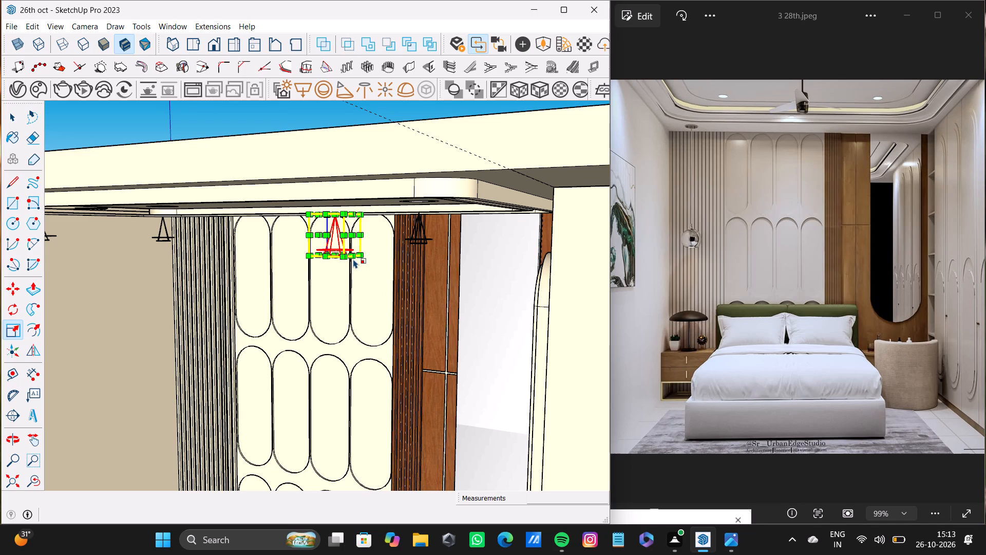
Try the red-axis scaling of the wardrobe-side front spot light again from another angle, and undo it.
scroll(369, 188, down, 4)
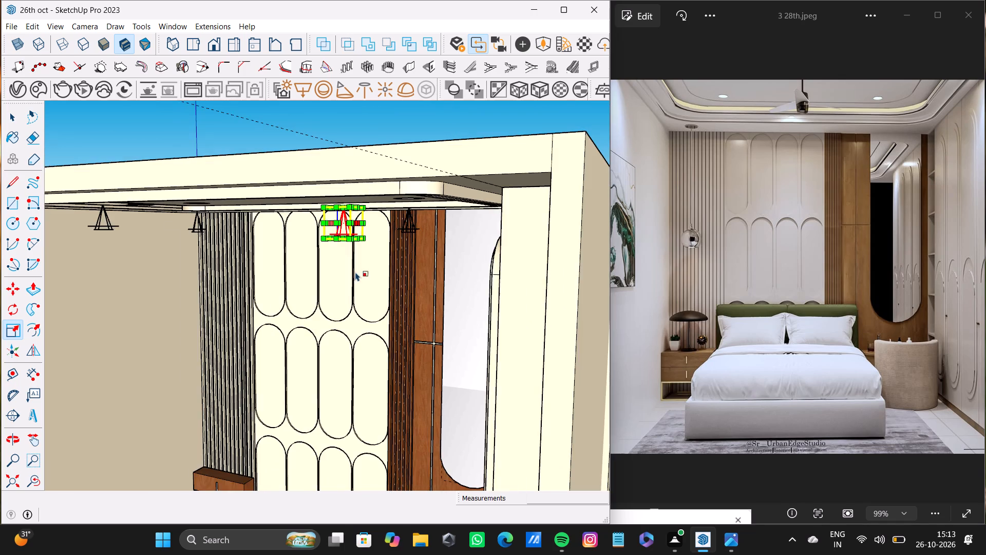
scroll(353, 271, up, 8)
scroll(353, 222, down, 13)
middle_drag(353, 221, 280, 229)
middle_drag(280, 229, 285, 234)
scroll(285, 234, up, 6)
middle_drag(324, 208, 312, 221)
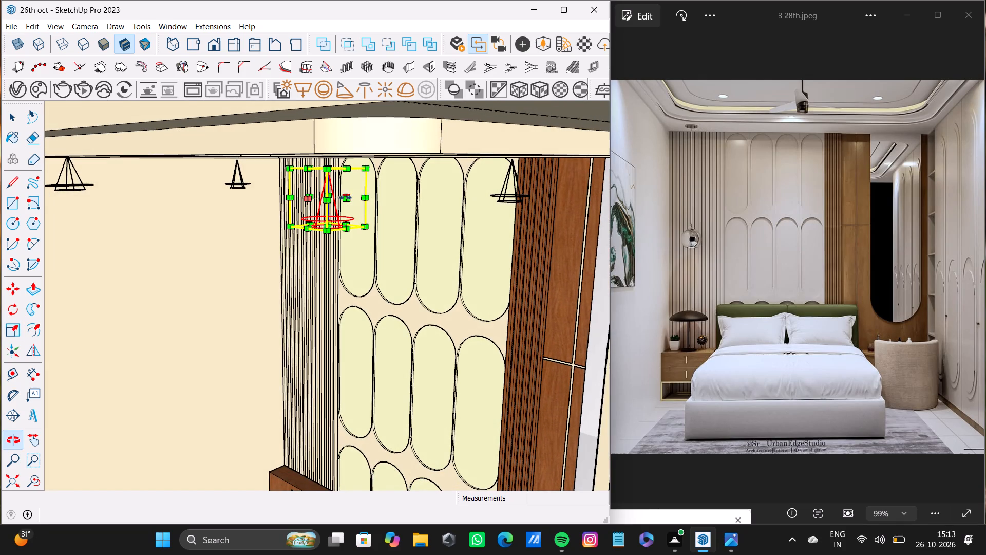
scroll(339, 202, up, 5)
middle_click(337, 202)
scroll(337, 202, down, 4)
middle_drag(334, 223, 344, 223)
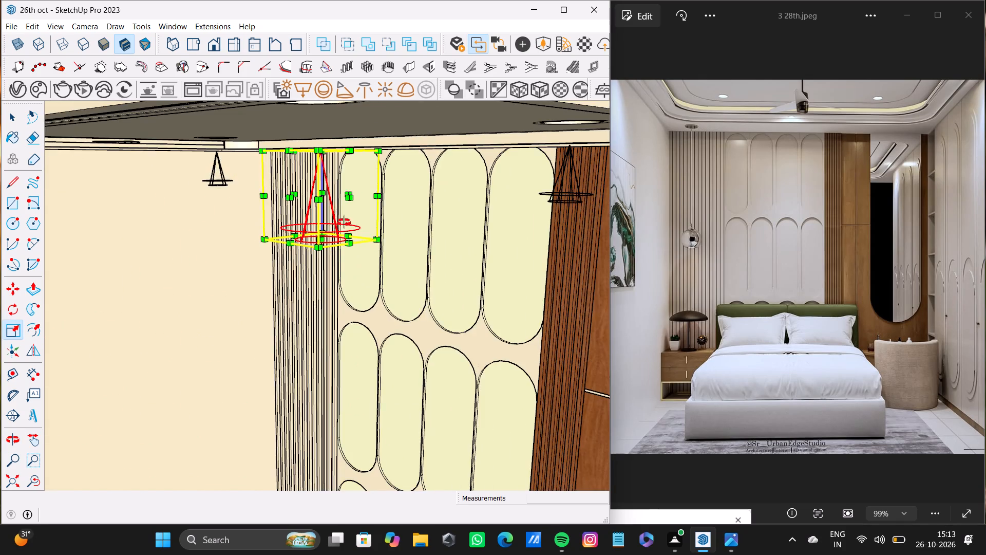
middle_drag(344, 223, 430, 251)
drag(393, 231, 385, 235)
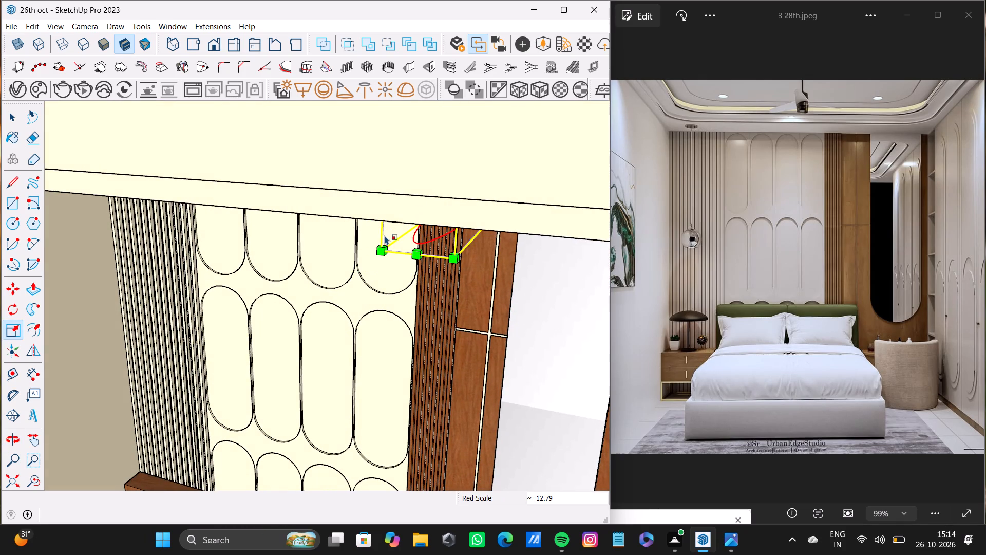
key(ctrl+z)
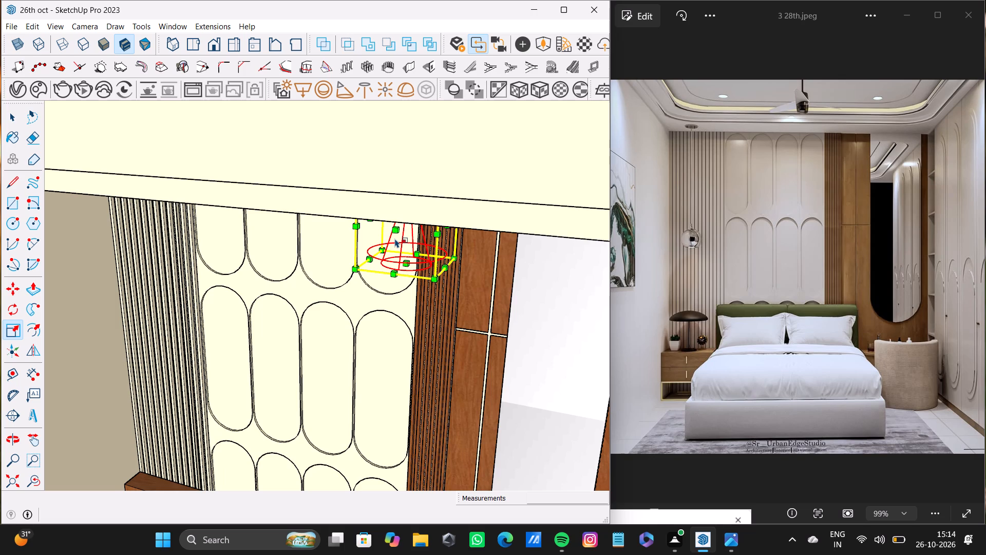
Scale the back spot light on the slatted bedside side larger along the red axis, towards the room's open front.
scroll(449, 325, down, 6)
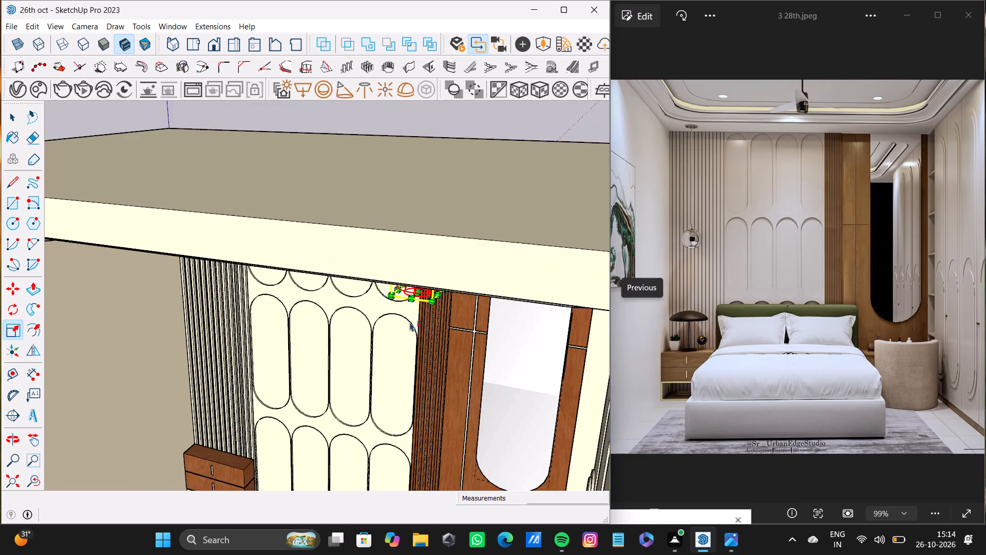
scroll(410, 322, down, 2)
middle_drag(397, 307, 318, 194)
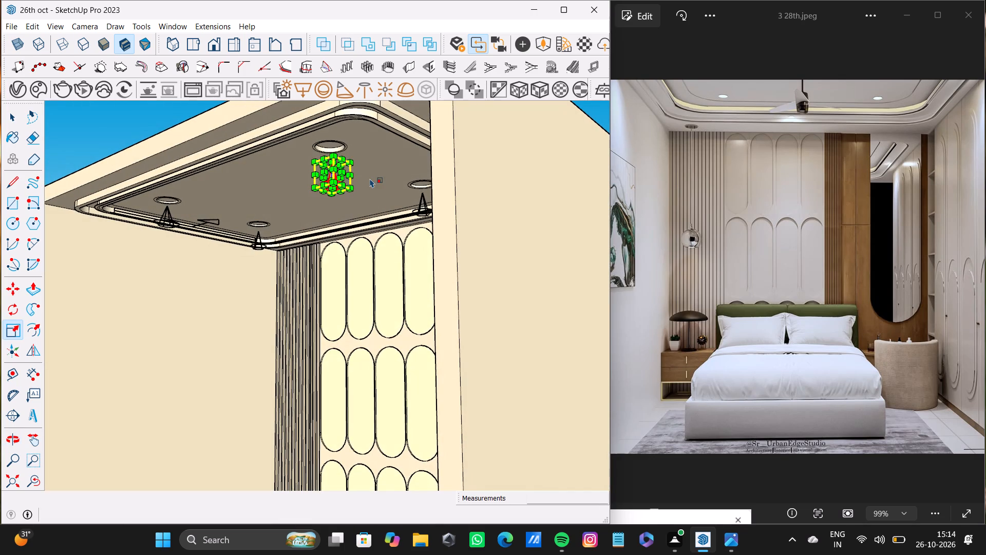
key(space)
click(255, 246)
click(260, 246)
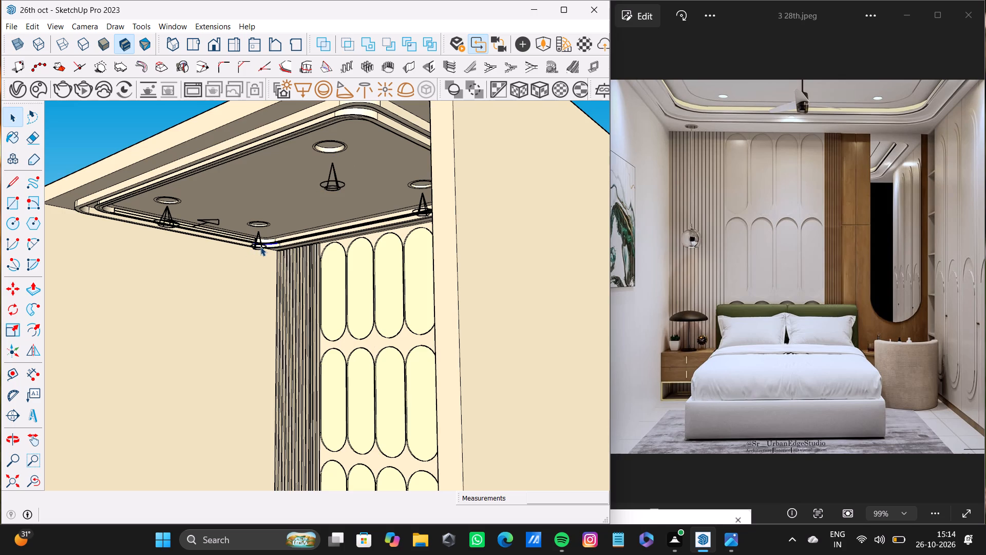
scroll(257, 243, up, 4)
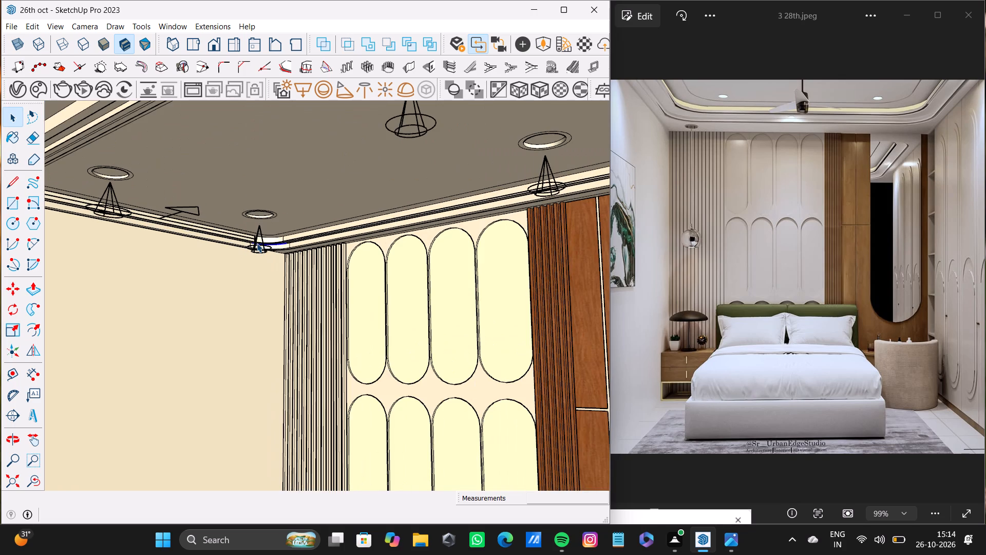
scroll(272, 243, up, 13)
click(239, 228)
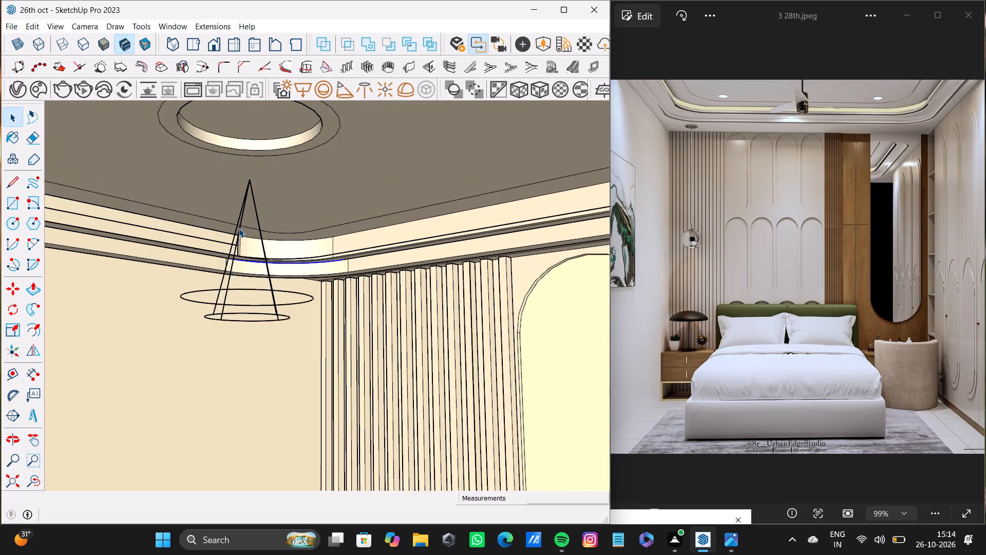
key(s)
middle_drag(290, 249, 234, 270)
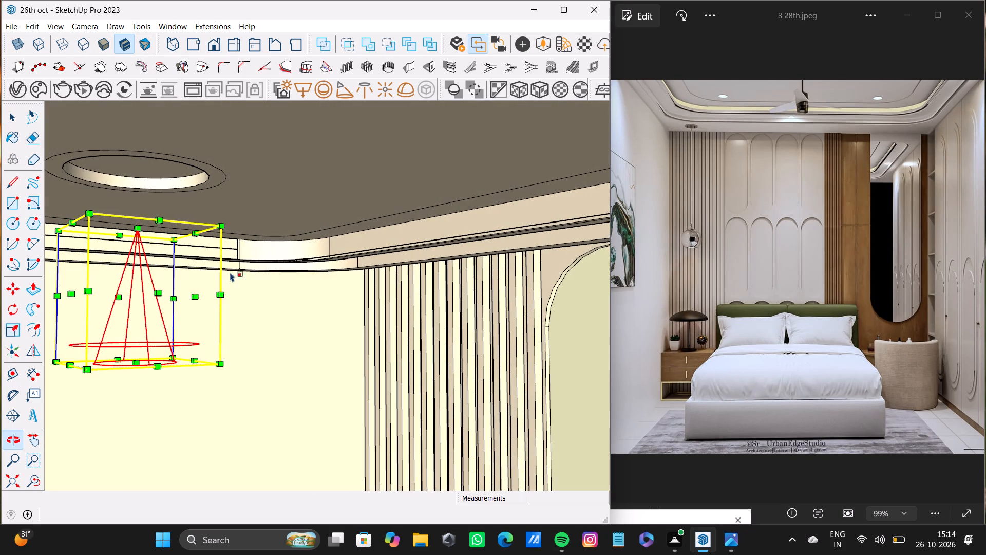
shift+middle_drag(186, 294, 225, 286)
drag(162, 275, 140, 278)
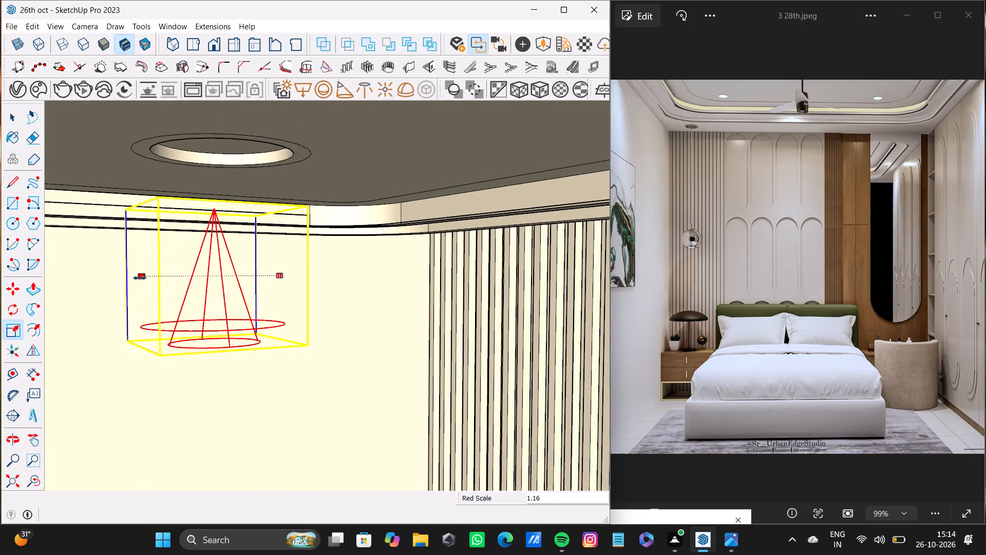
drag(140, 278, 125, 283)
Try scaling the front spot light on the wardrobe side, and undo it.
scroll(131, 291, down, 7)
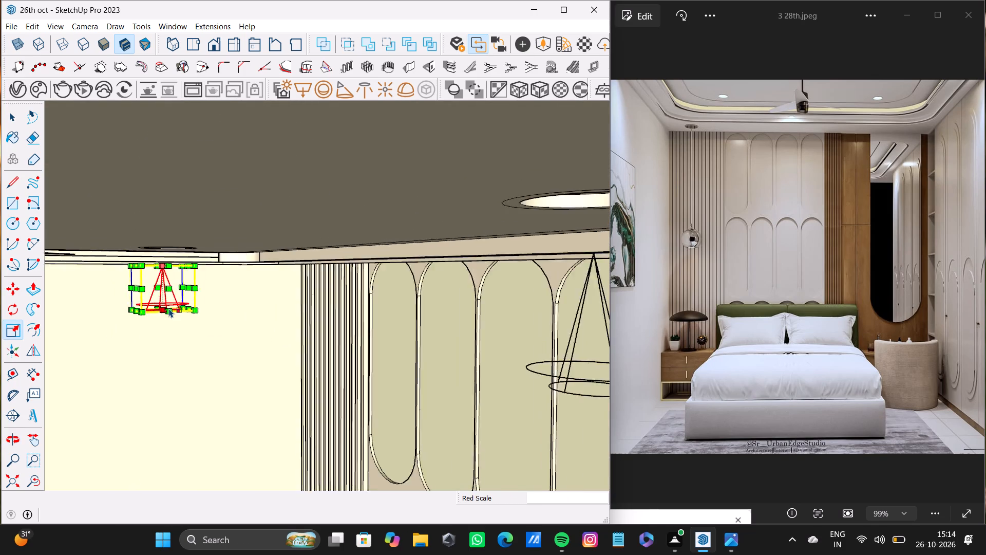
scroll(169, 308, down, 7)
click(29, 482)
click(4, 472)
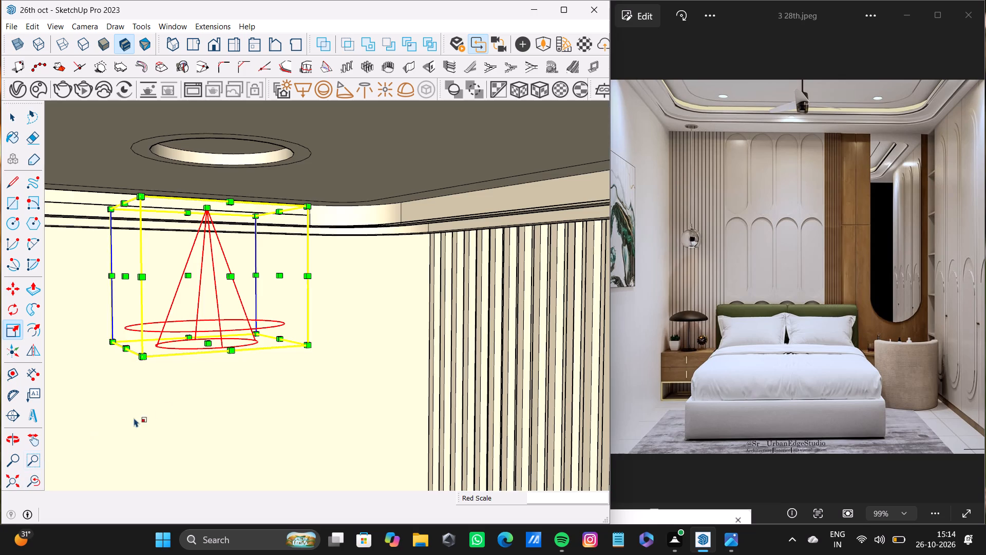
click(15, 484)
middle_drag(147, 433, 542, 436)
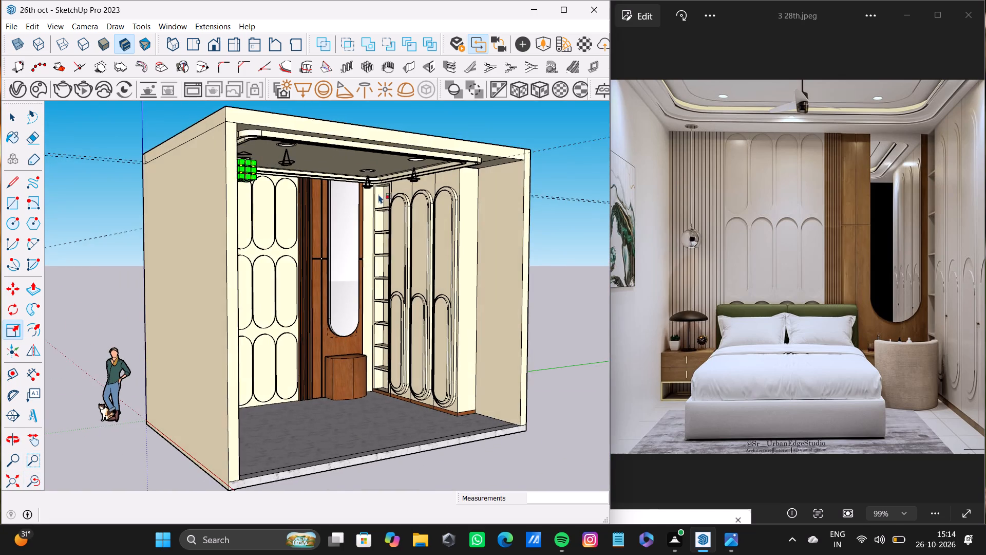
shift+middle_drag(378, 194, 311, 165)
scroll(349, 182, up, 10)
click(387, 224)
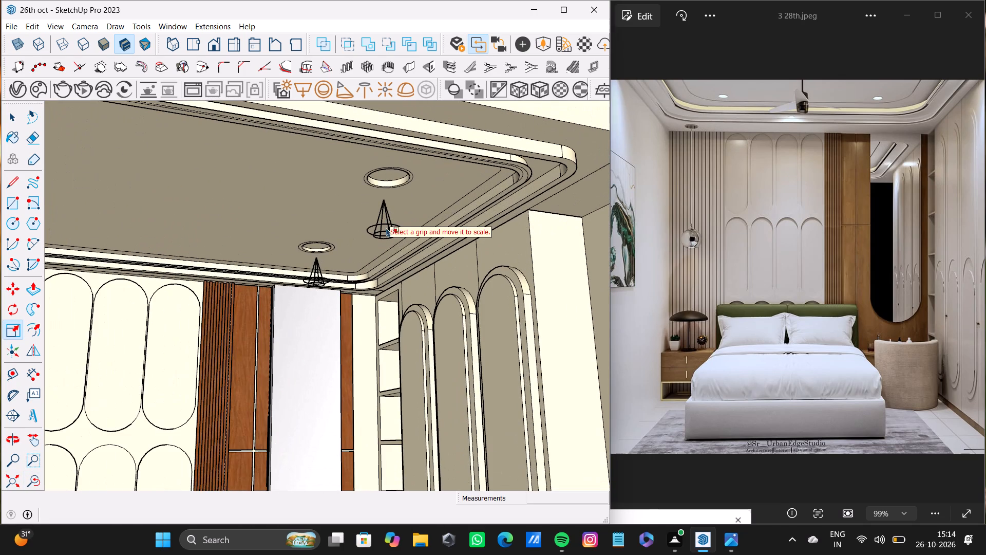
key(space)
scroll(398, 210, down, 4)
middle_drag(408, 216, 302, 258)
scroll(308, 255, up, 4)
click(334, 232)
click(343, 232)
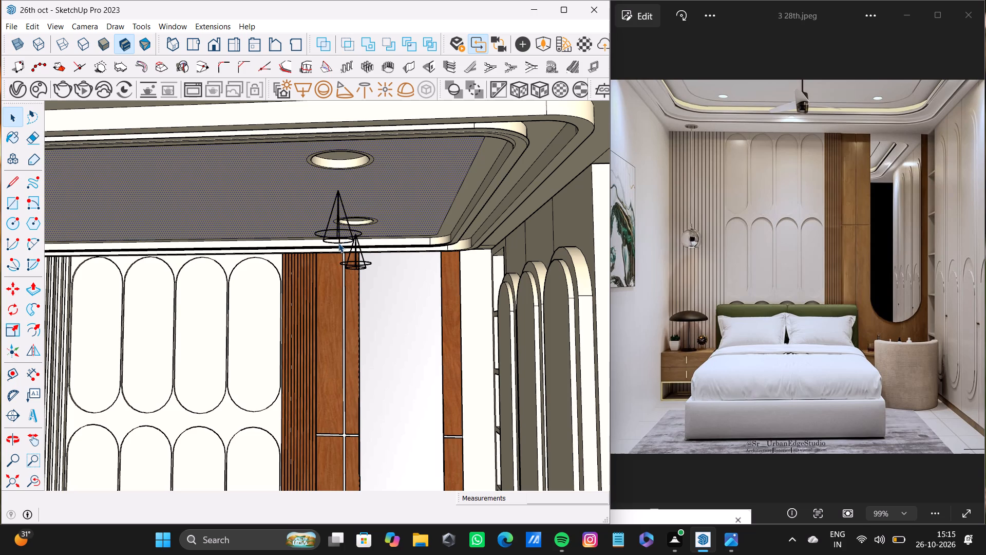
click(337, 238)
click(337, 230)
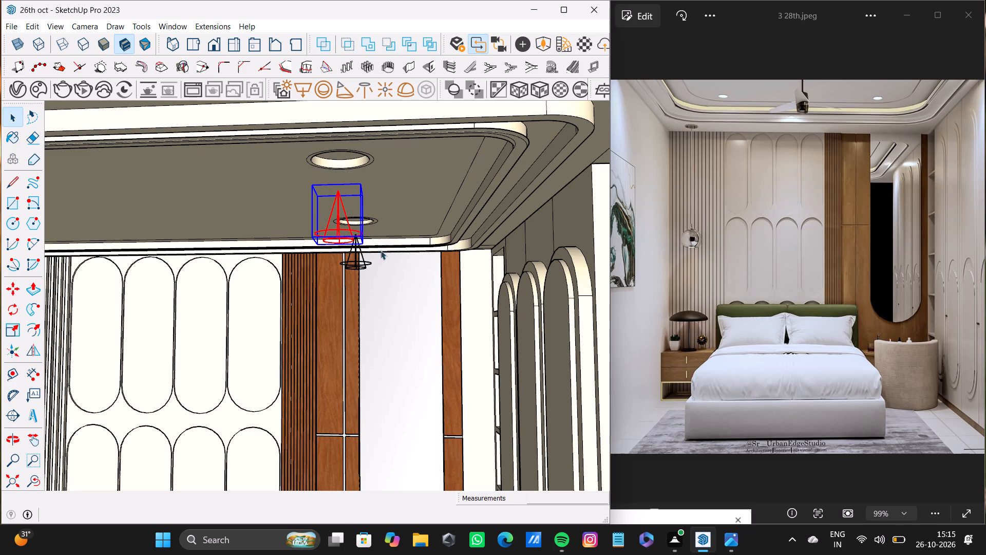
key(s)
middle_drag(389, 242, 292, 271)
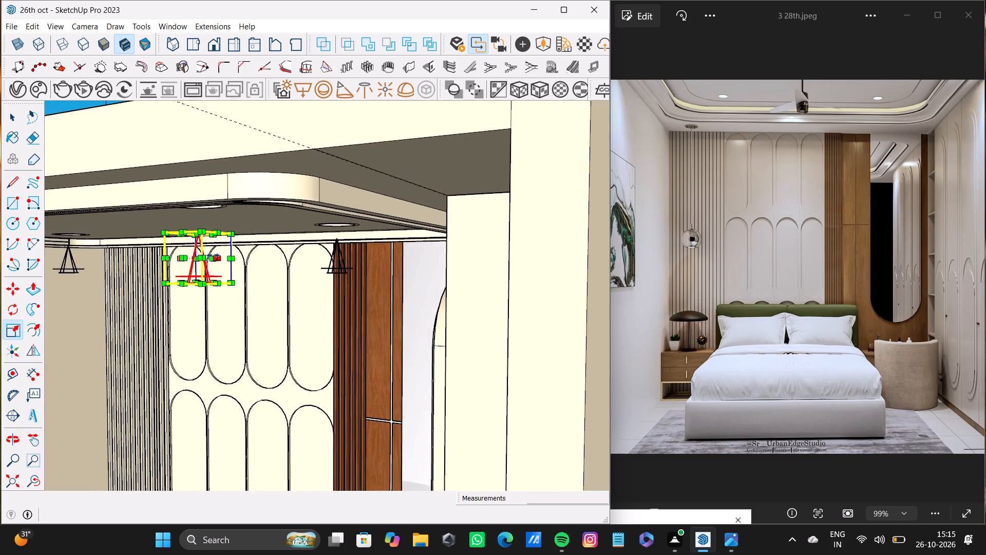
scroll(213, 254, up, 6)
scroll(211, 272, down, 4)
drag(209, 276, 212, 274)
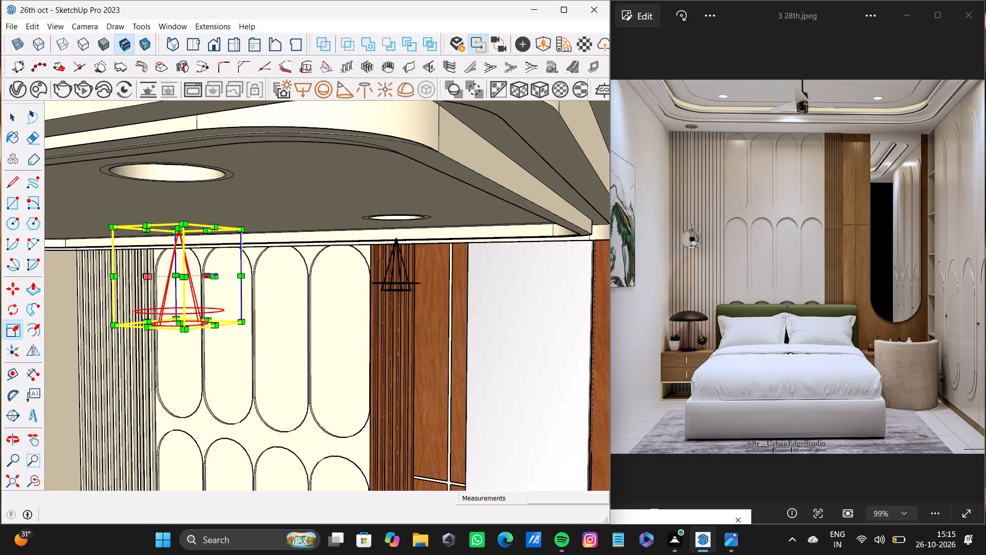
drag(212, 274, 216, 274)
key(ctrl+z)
Scale the wardrobe-side front spot light larger along the red axis, towards the room's open front.
middle_drag(162, 280, 159, 60)
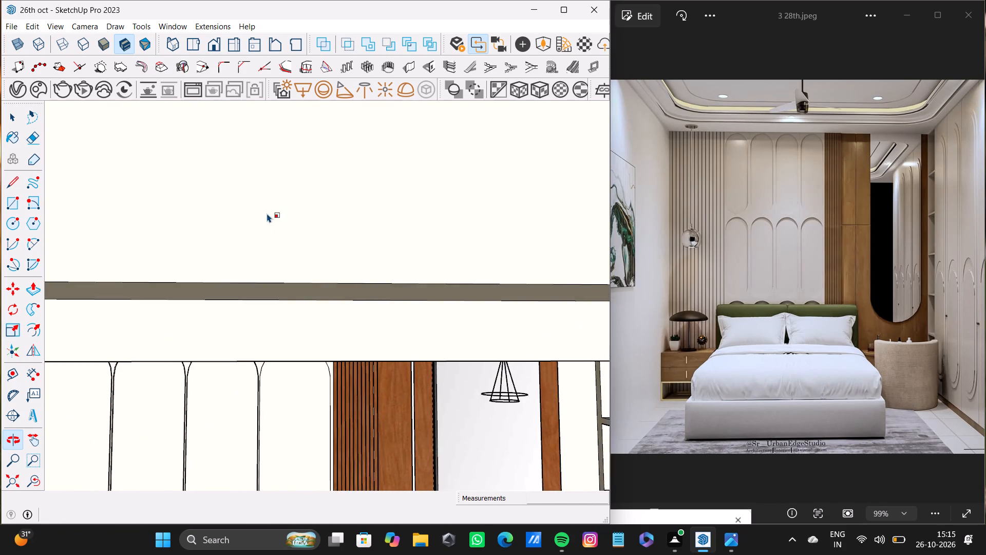
scroll(273, 229, down, 18)
middle_drag(388, 377, 486, 256)
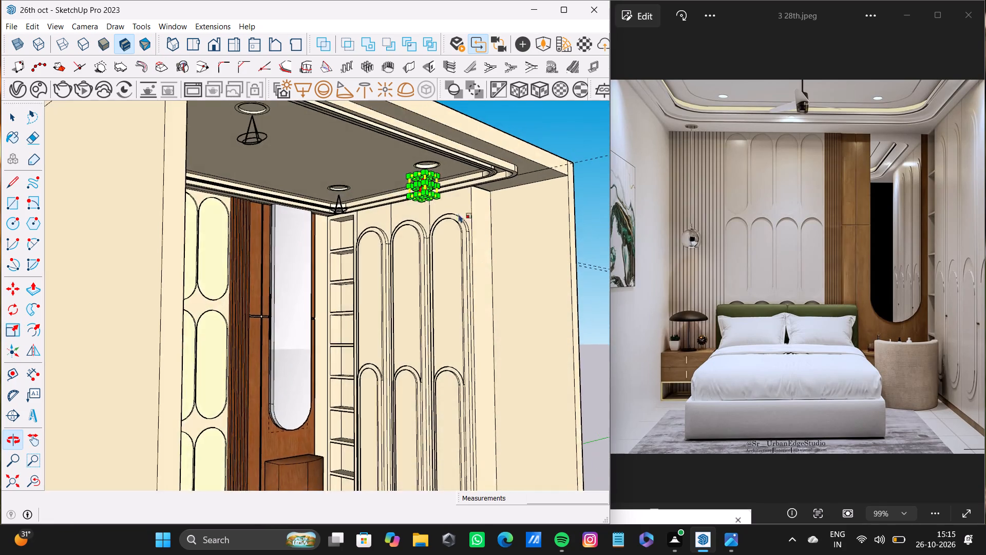
scroll(454, 191, up, 15)
middle_drag(410, 181, 442, 193)
shift+middle_drag(481, 217, 388, 194)
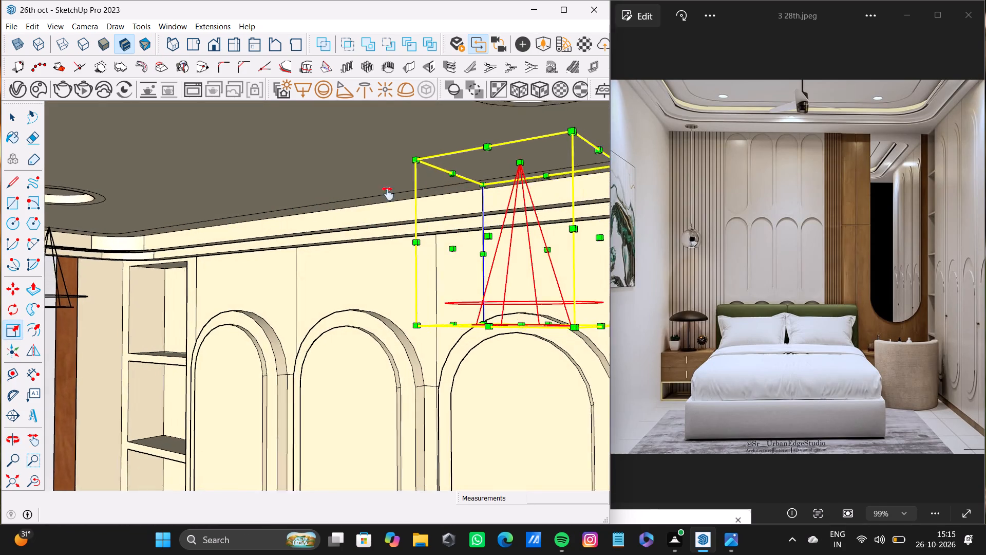
shift+middle_drag(388, 194, 353, 190)
drag(350, 188, 351, 187)
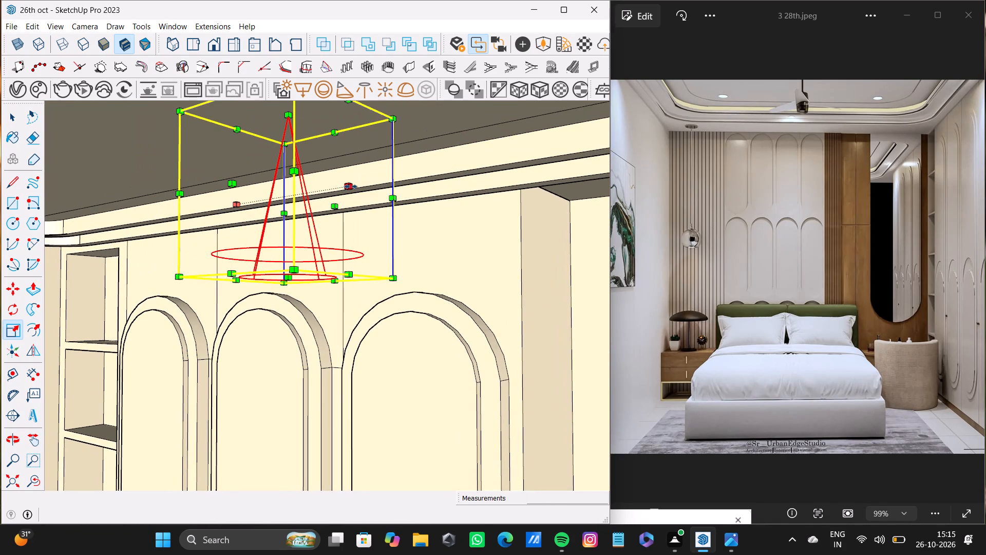
drag(351, 187, 403, 189)
Scale the mirror-side back spot light larger along the red axis, towards the room's open front.
key(space)
scroll(360, 180, down, 8)
scroll(55, 266, up, 5)
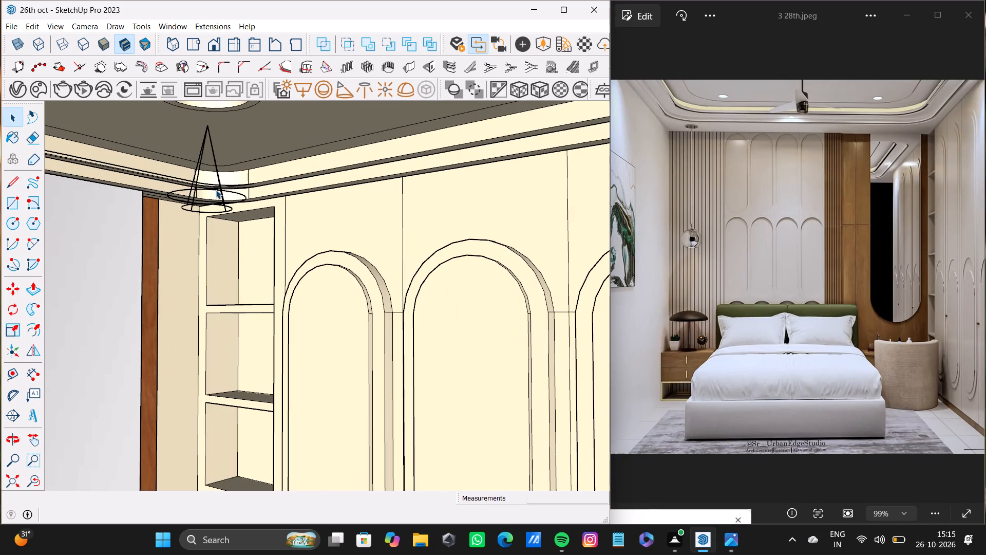
click(216, 190)
click(202, 191)
click(200, 190)
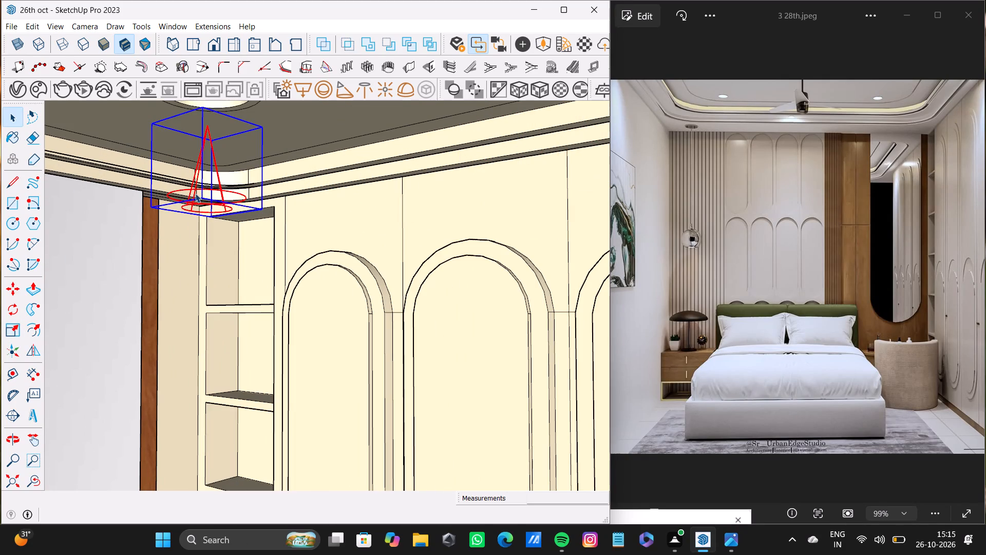
key(s)
drag(234, 161, 248, 157)
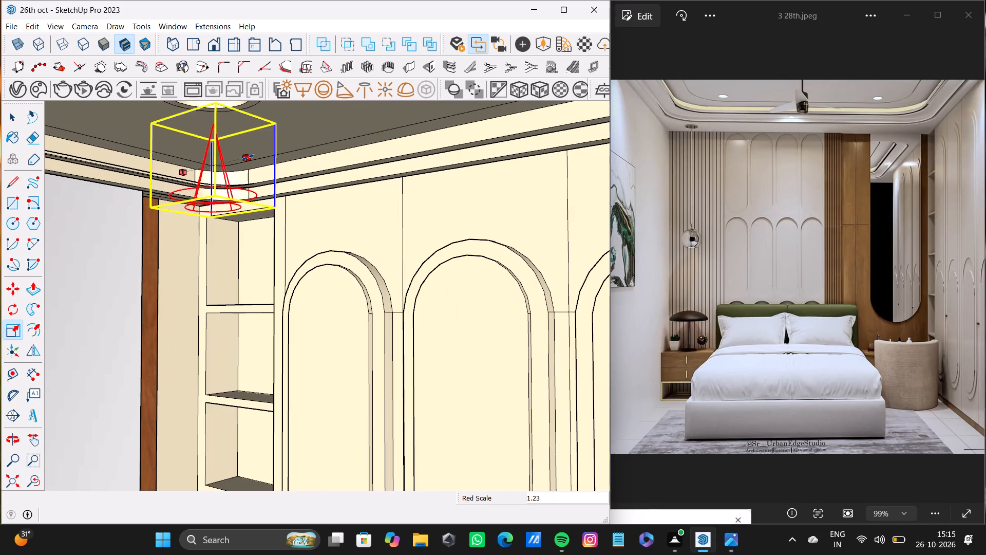
drag(248, 157, 260, 155)
key(space)
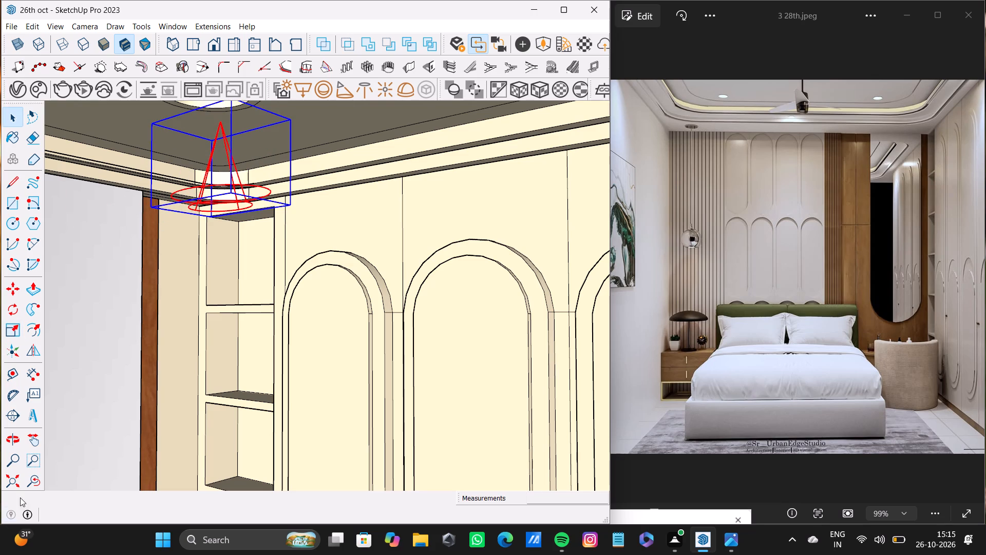
Review the whole bedroom from the front, including the panelled bed wall and the bedside drawers.
click(32, 483)
click(15, 471)
middle_drag(500, 262, 159, 263)
scroll(172, 258, down, 2)
shift+middle_drag(187, 279, 294, 335)
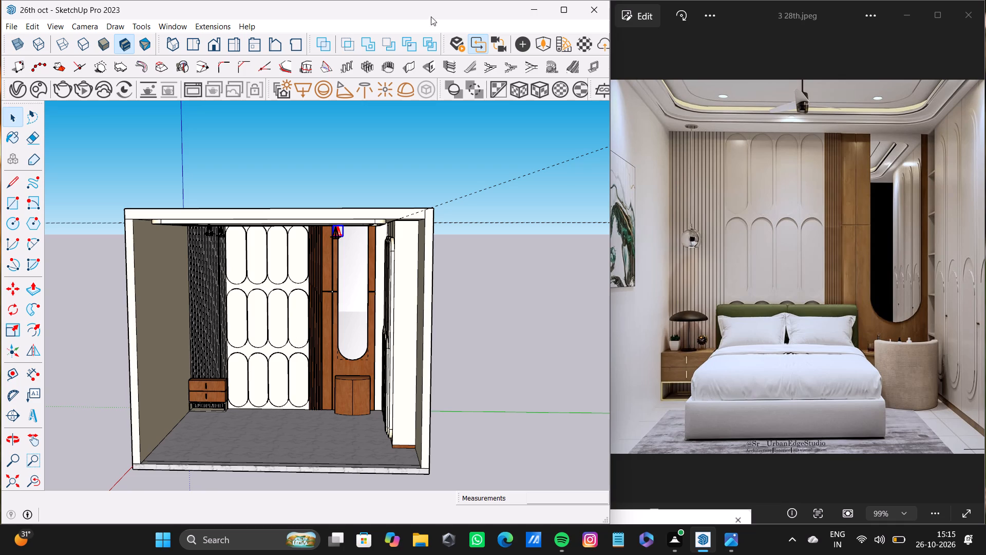
scroll(240, 356, down, 17)
shift+middle_drag(242, 348, 292, 315)
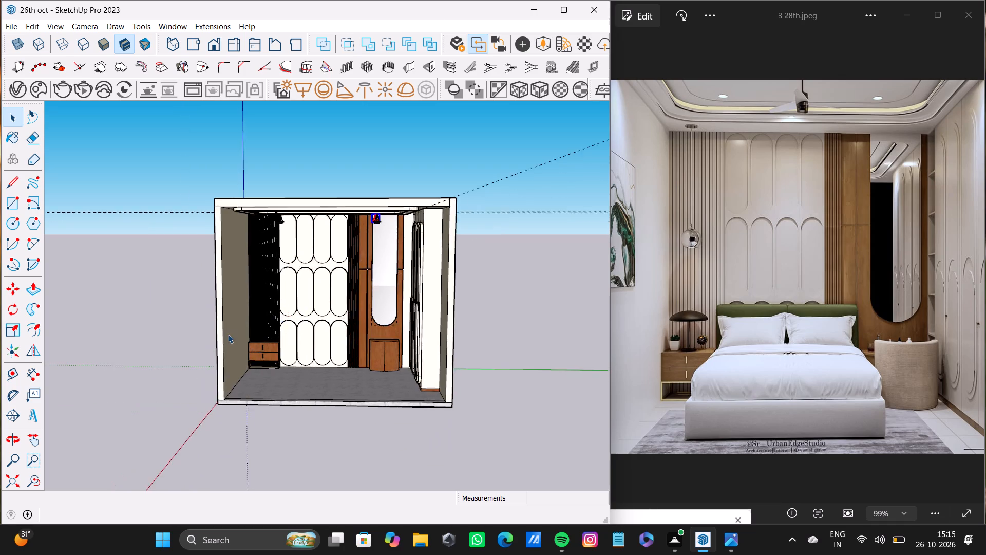
scroll(228, 334, down, 6)
scroll(228, 334, up, 16)
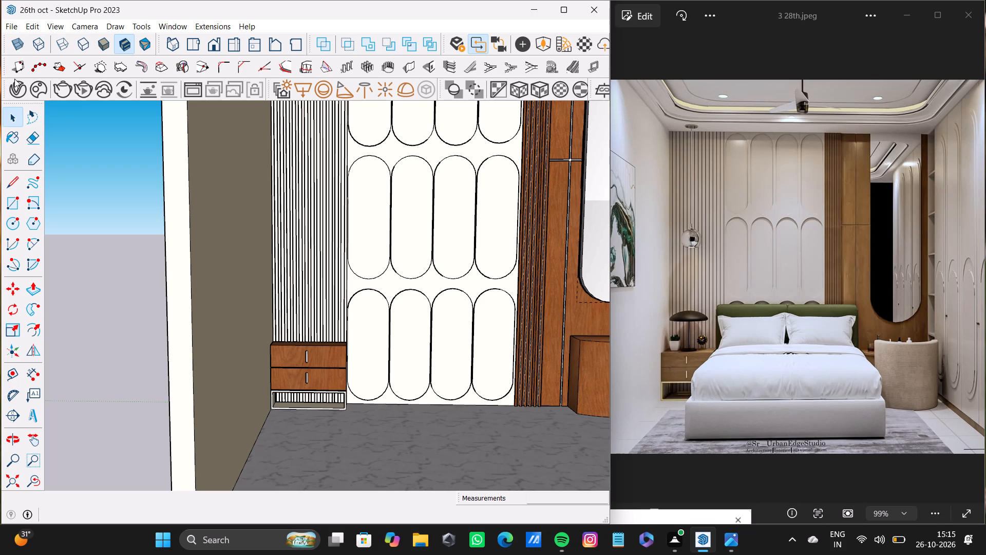
Open the Chaos Cosmos browser and place its window over the area between the model and the reference photo.
click(43, 90)
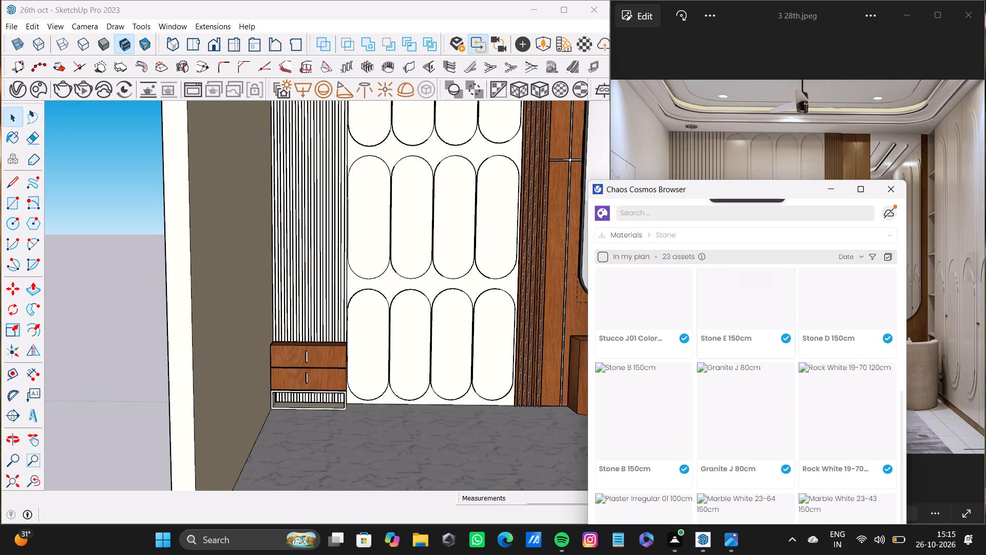
drag(728, 190, 593, 0)
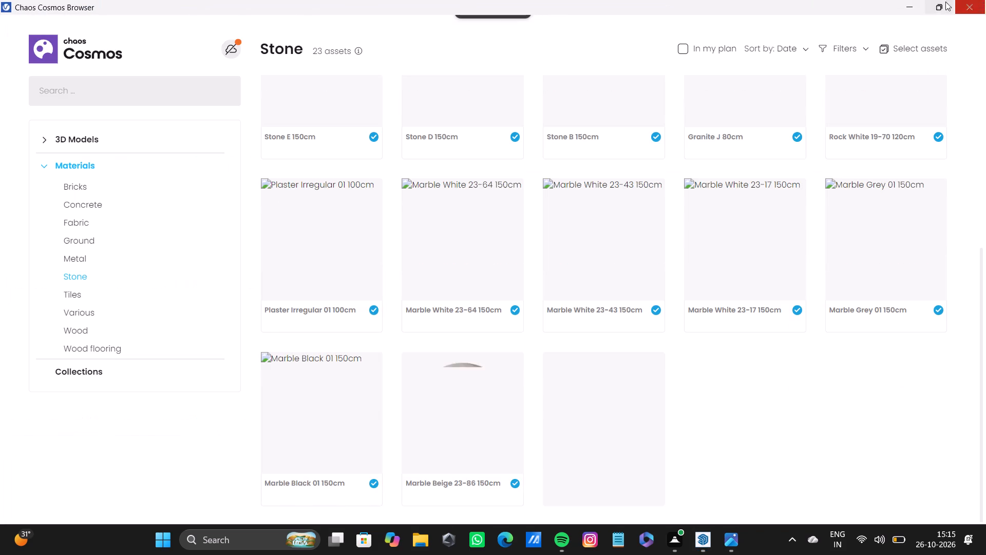
click(934, 8)
drag(650, 188, 591, 143)
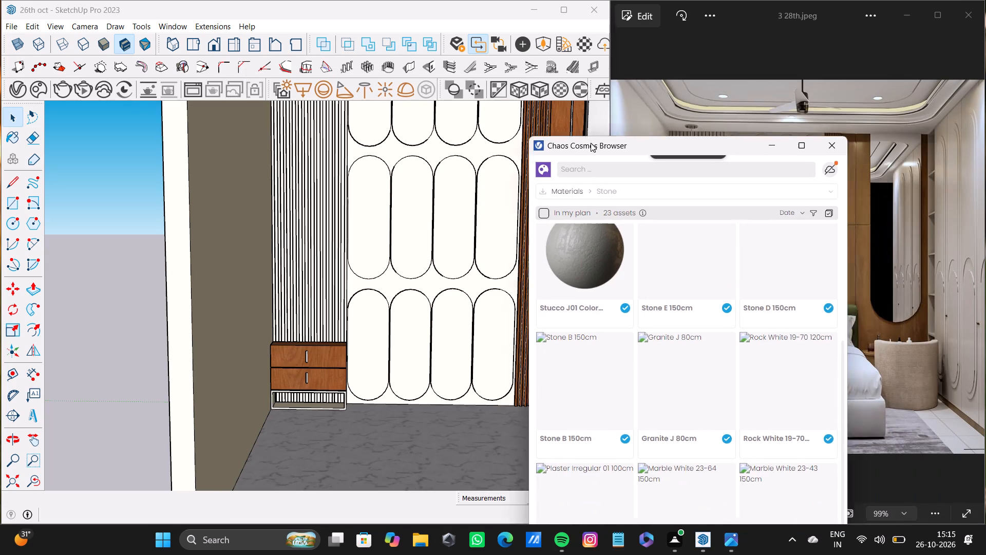
drag(591, 143, 542, 0)
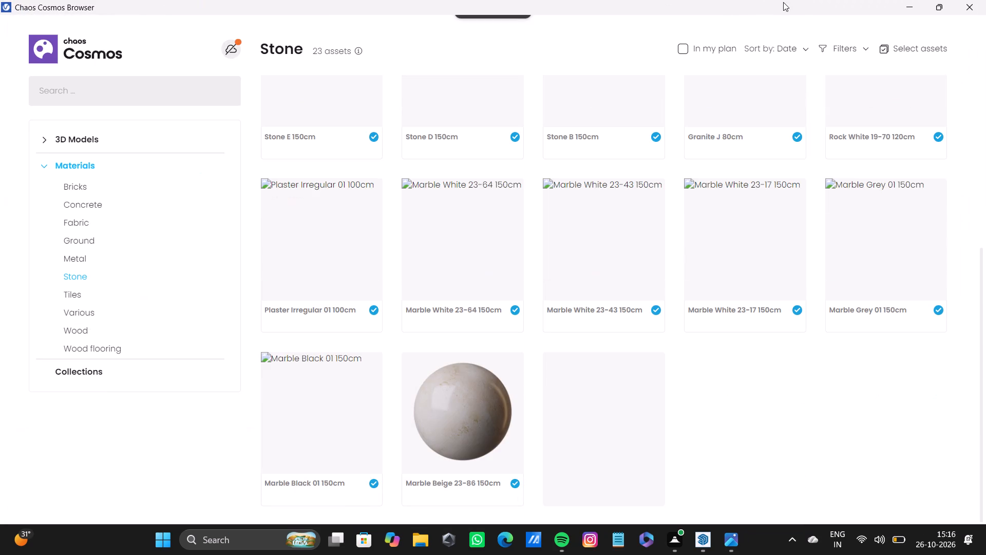
click(941, 5)
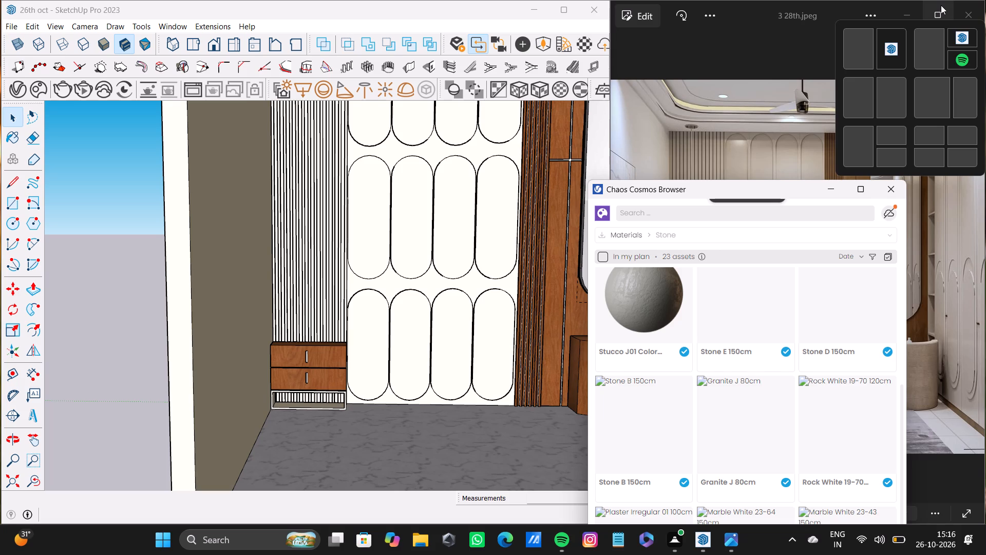
drag(651, 189, 514, 0)
click(939, 8)
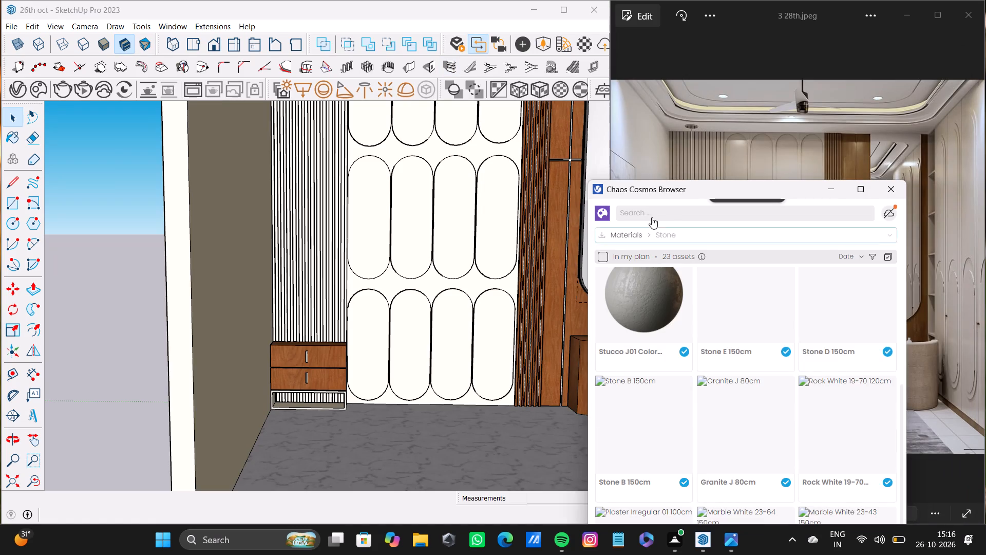
drag(656, 187, 529, 9)
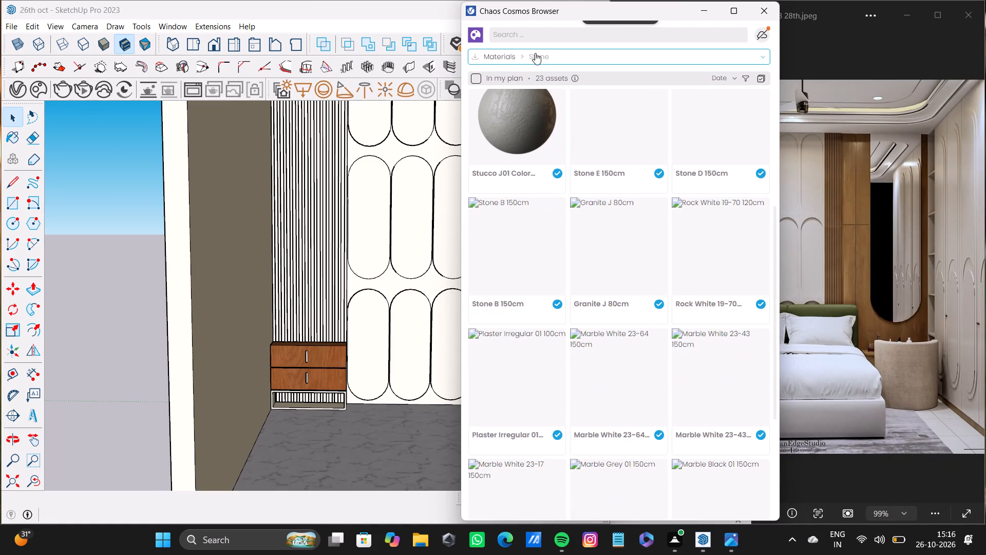
Switch the Chaos Cosmos listing from the downloaded Stone materials to the online 3D Models.
click(495, 63)
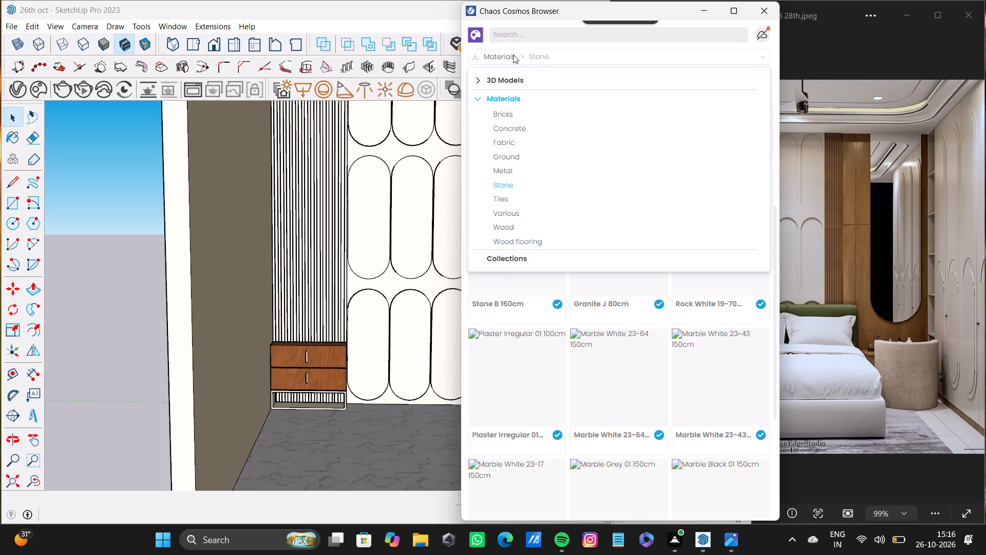
click(513, 53)
click(508, 51)
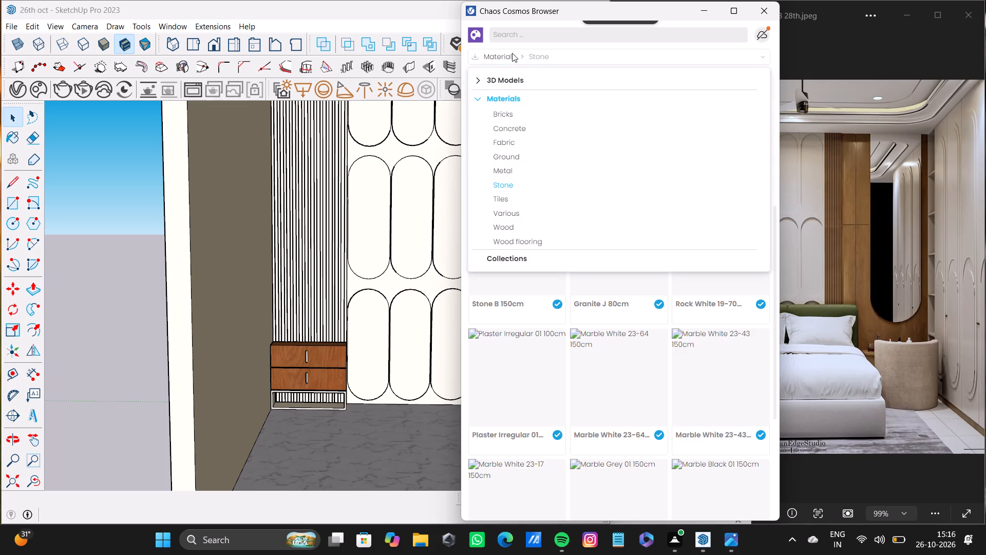
click(512, 53)
scroll(641, 135, up, 19)
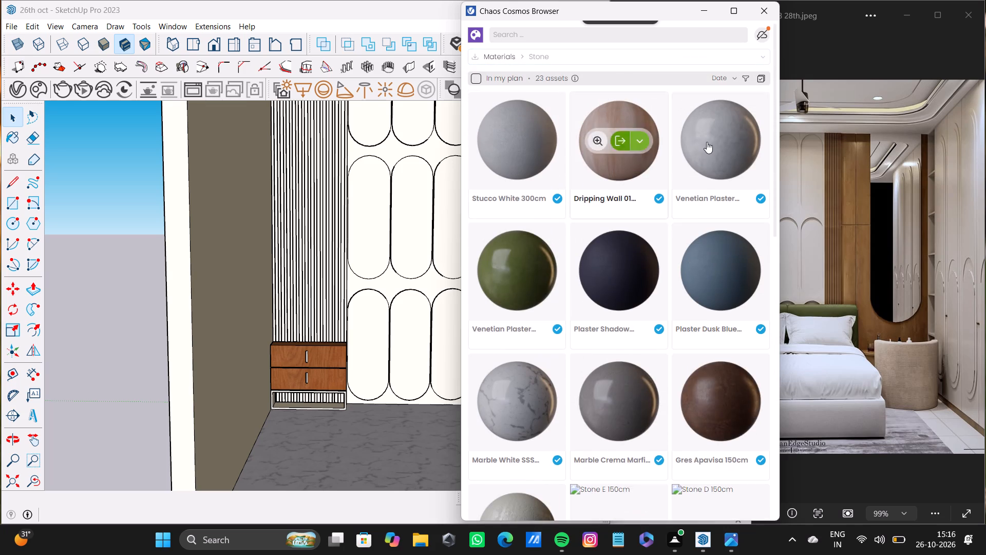
scroll(707, 142, up, 20)
scroll(707, 142, up, 9)
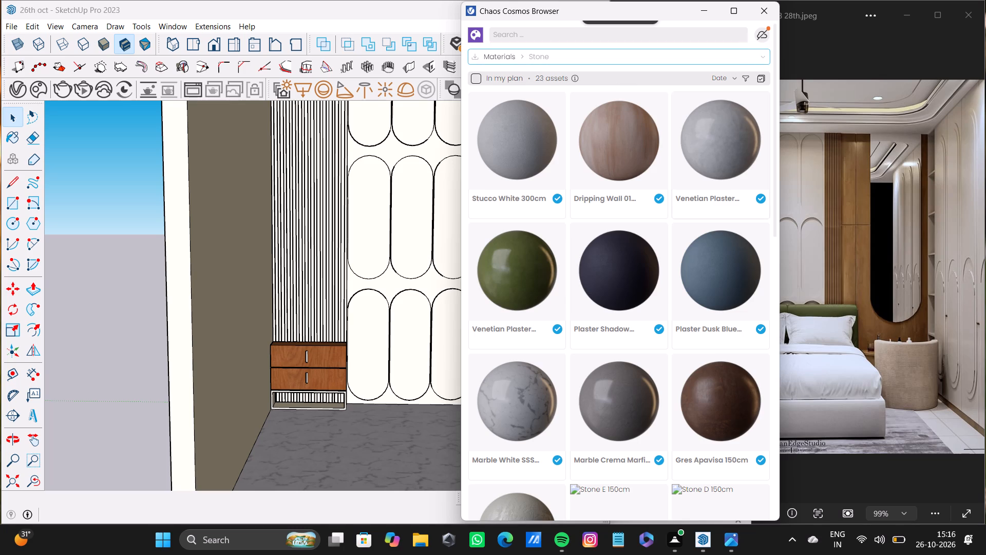
drag(776, 193, 766, 115)
click(522, 56)
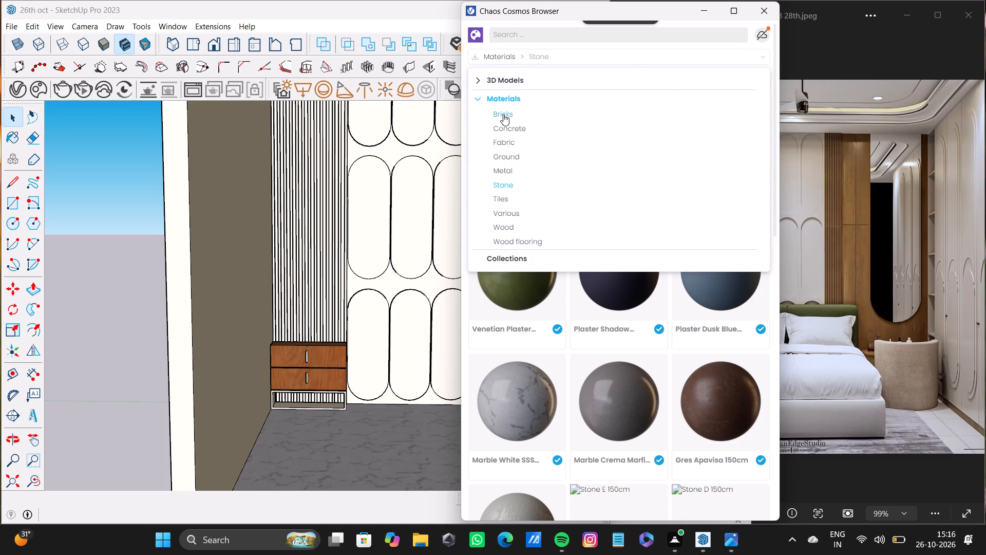
click(488, 82)
click(522, 258)
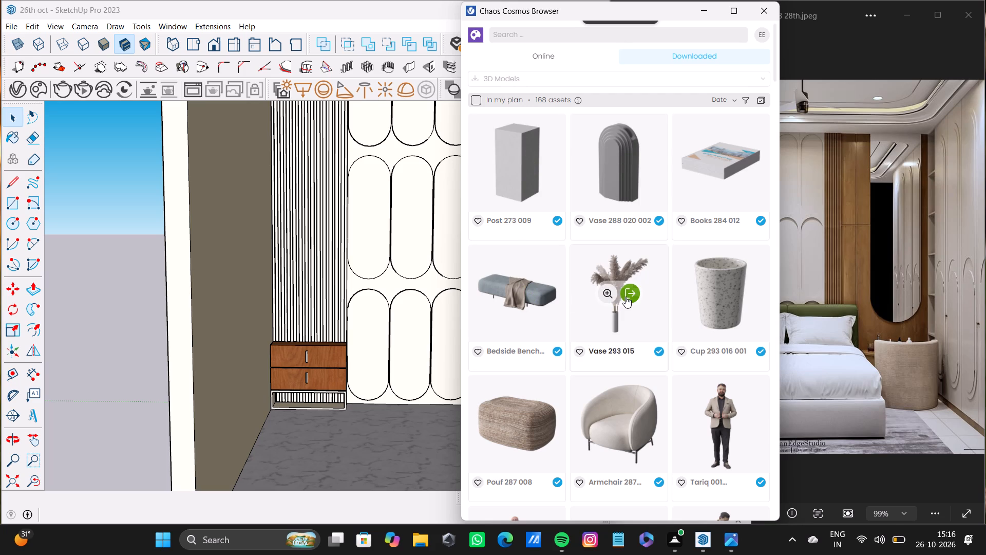
click(478, 76)
click(546, 58)
click(546, 58)
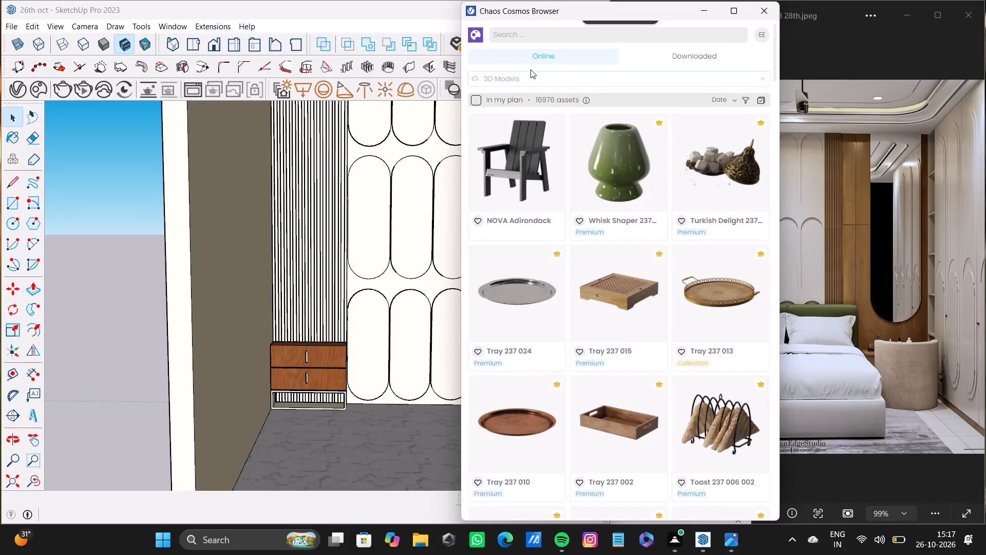
Search the online assets for "lamp" and download the black dome-shaded Takayama Table lamp.
click(533, 77)
text(lamp)
click(533, 77)
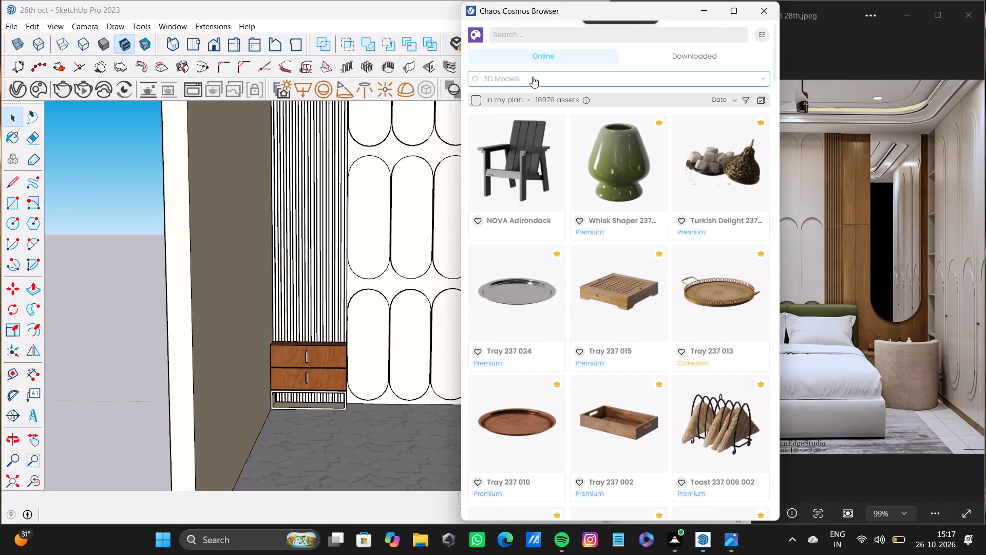
click(533, 77)
click(559, 36)
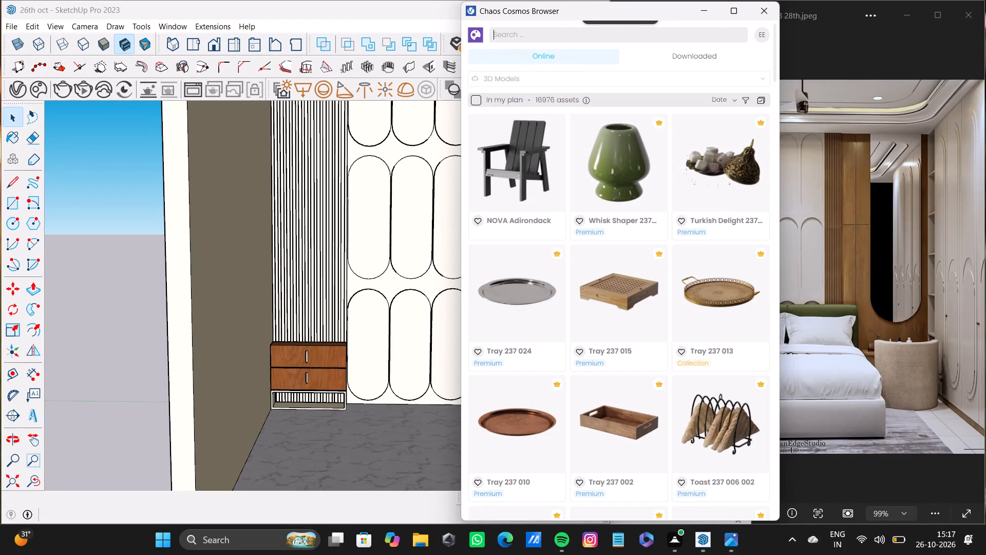
text(lamp)
key(Return)
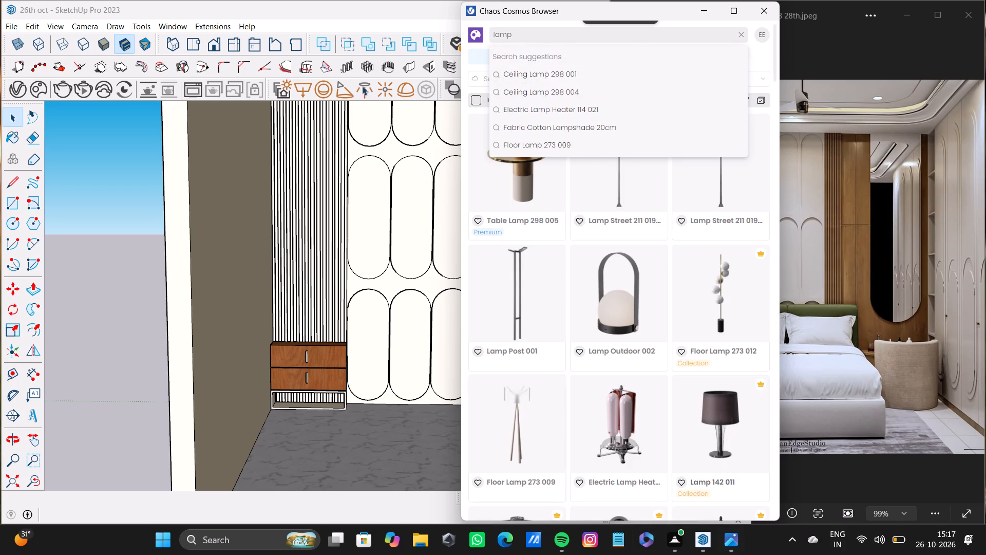
scroll(637, 286, down, 1)
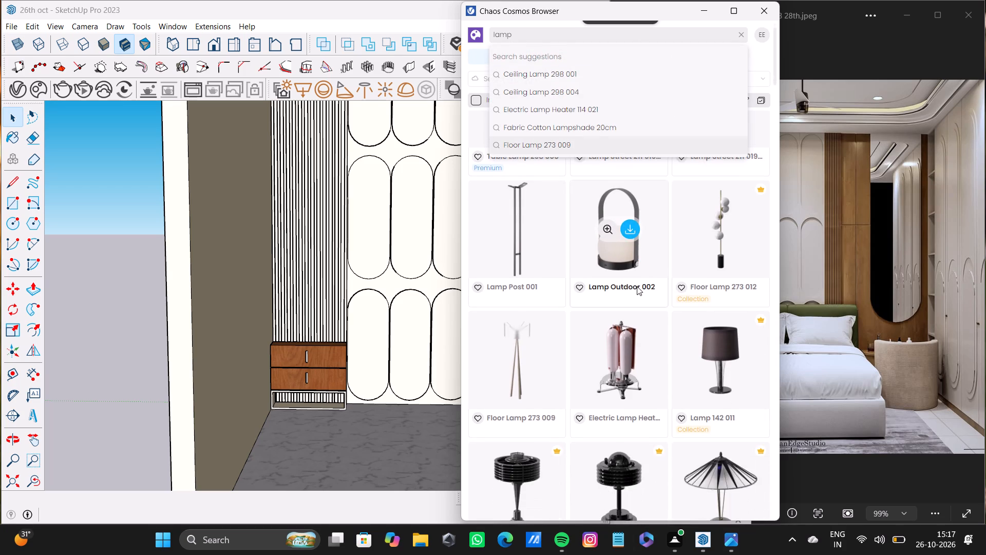
scroll(637, 286, down, 4)
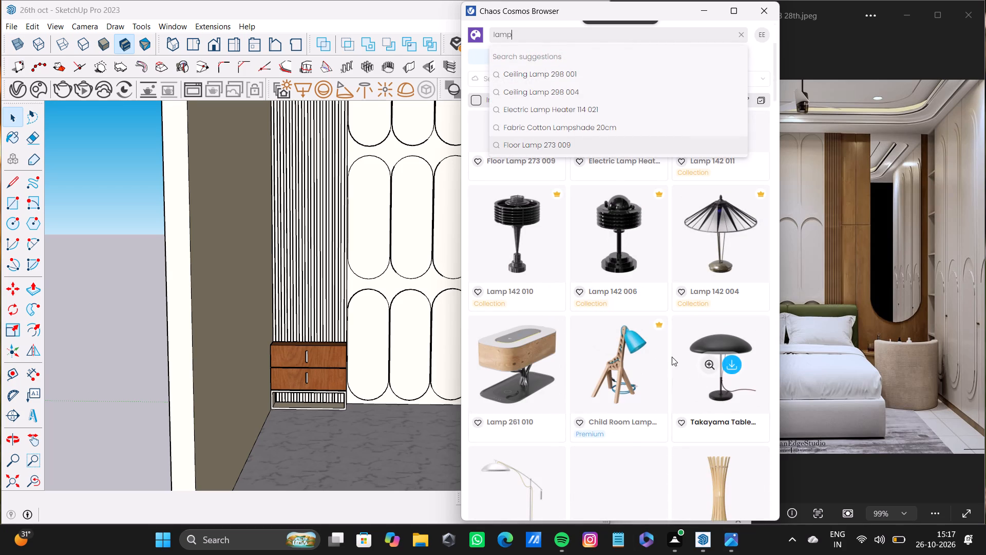
click(728, 361)
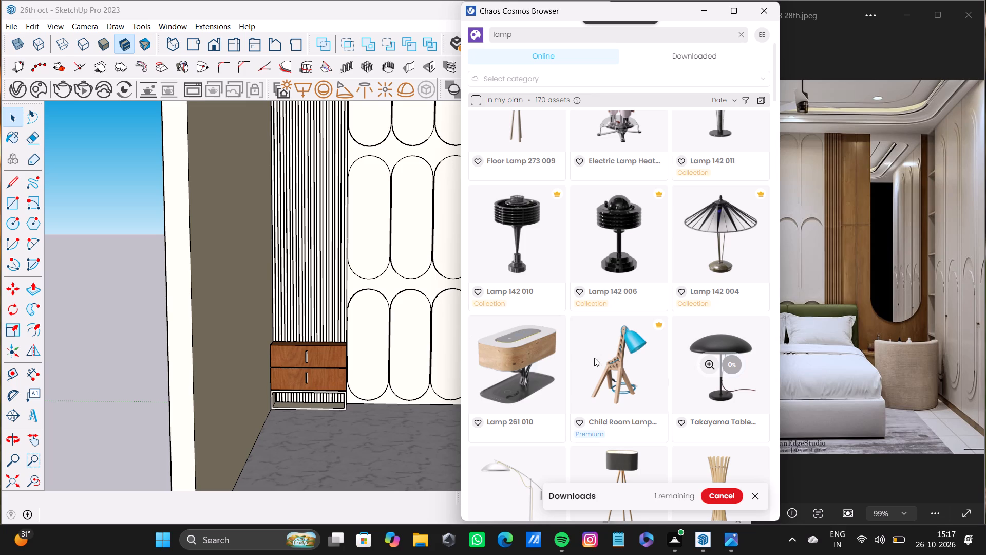
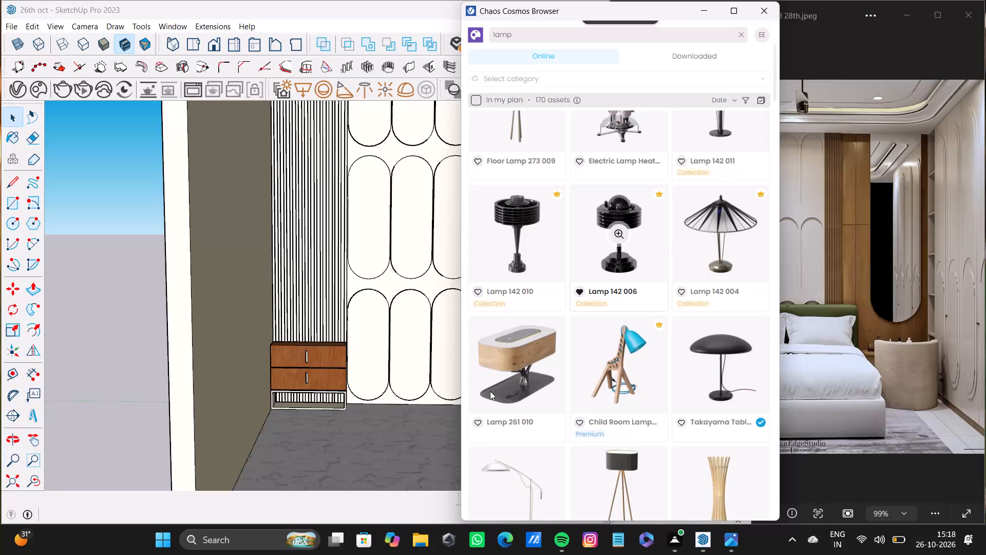
Import the Takayama table lamp from Chaos Cosmos and place it on top of the two-drawer bedside unit.
scroll(586, 401, down, 4)
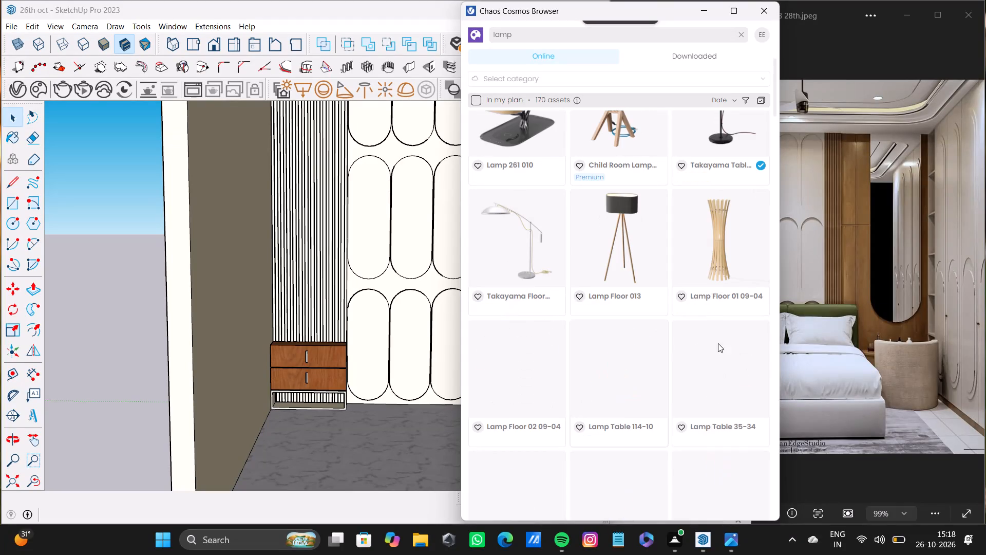
scroll(699, 241, up, 3)
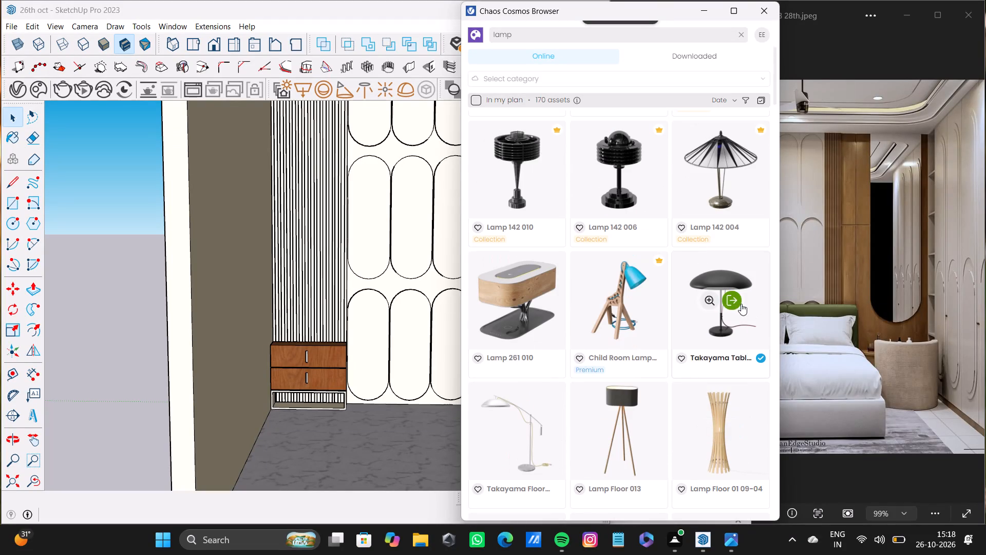
click(735, 299)
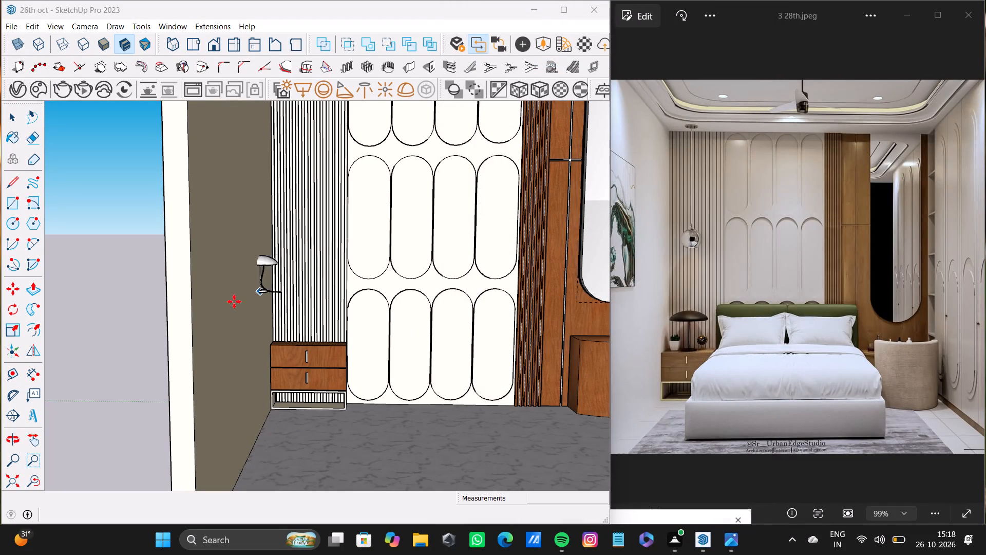
scroll(304, 324, up, 7)
scroll(319, 362, up, 3)
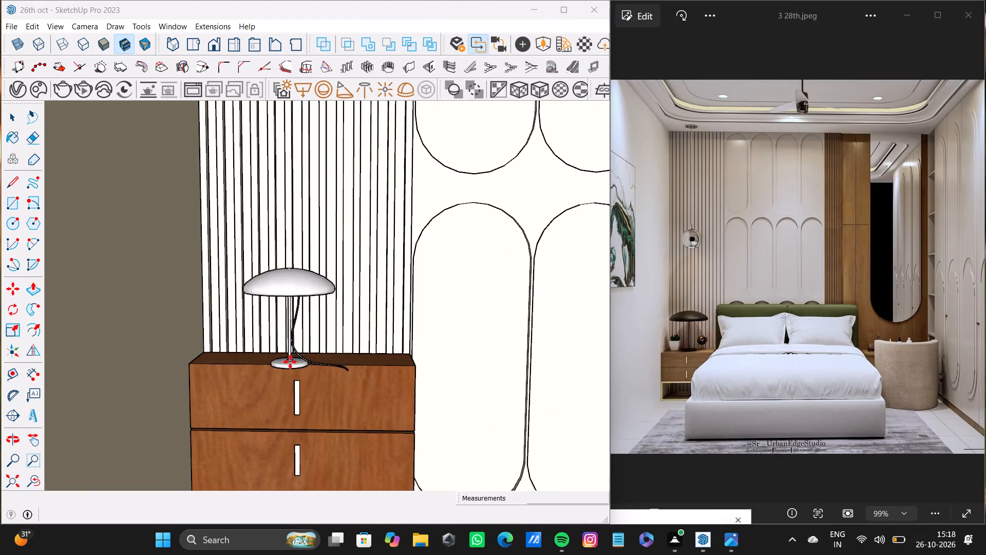
middle_drag(301, 351, 293, 443)
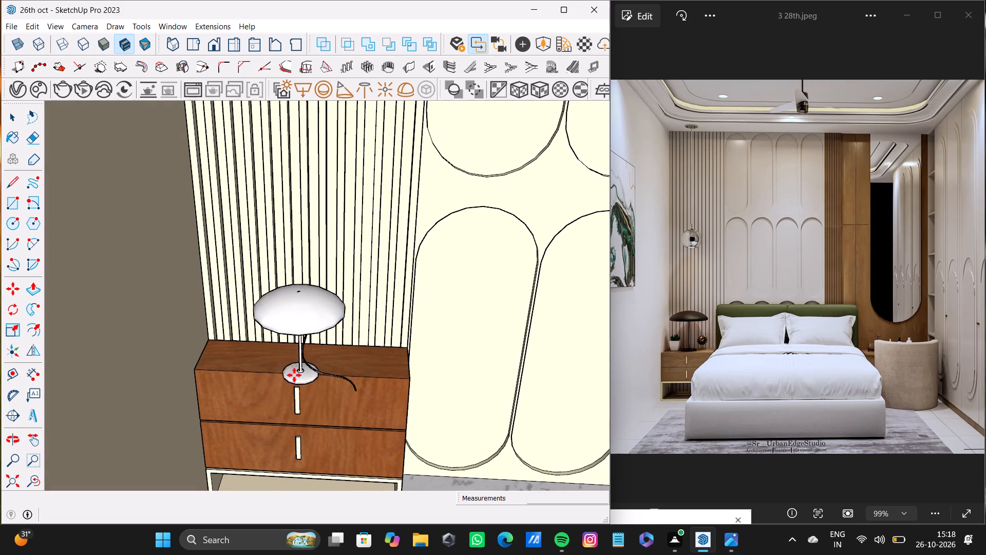
click(291, 359)
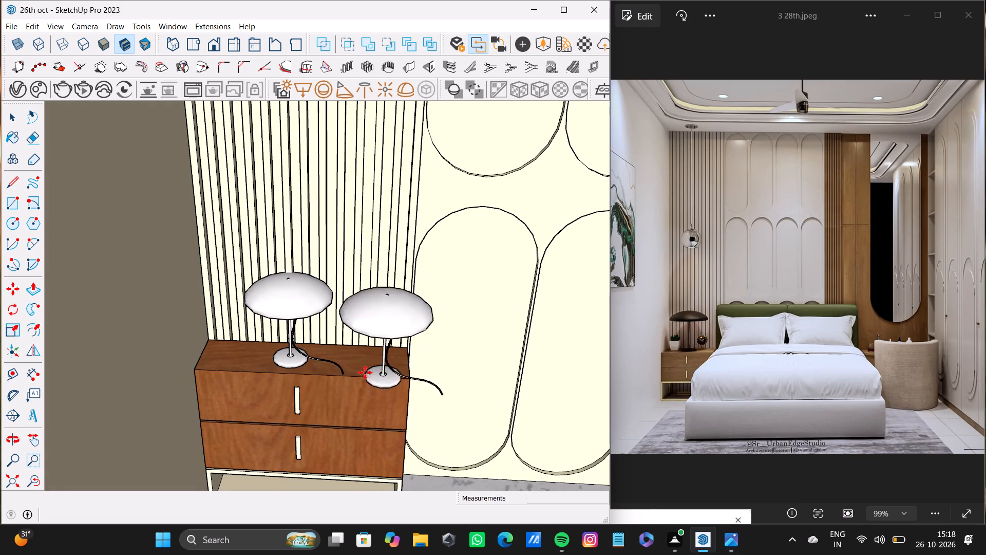
key(space)
Enlarge the table lamp on the bedside unit with Scale, making it taller and then bigger overall.
scroll(329, 341, down, 4)
middle_drag(340, 357, 218, 296)
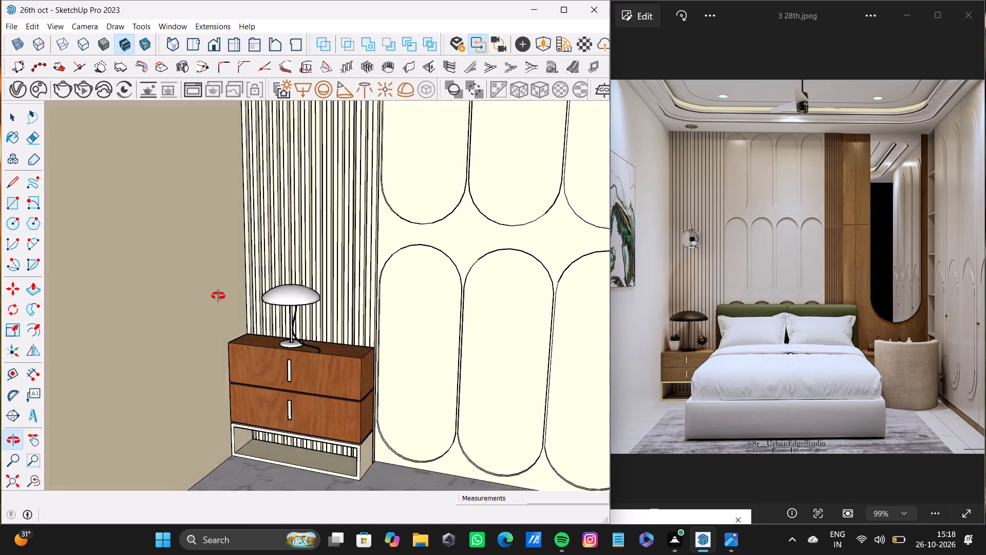
middle_drag(218, 296, 204, 299)
scroll(287, 305, up, 4)
click(283, 292)
middle_drag(313, 324, 367, 307)
key(s)
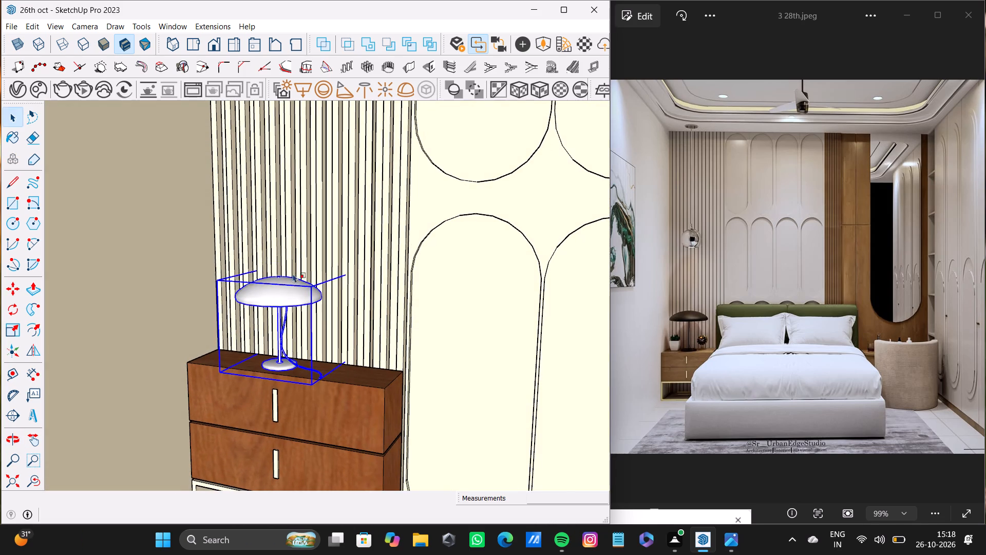
drag(287, 275, 282, 240)
middle_drag(276, 312, 299, 341)
drag(257, 226, 257, 202)
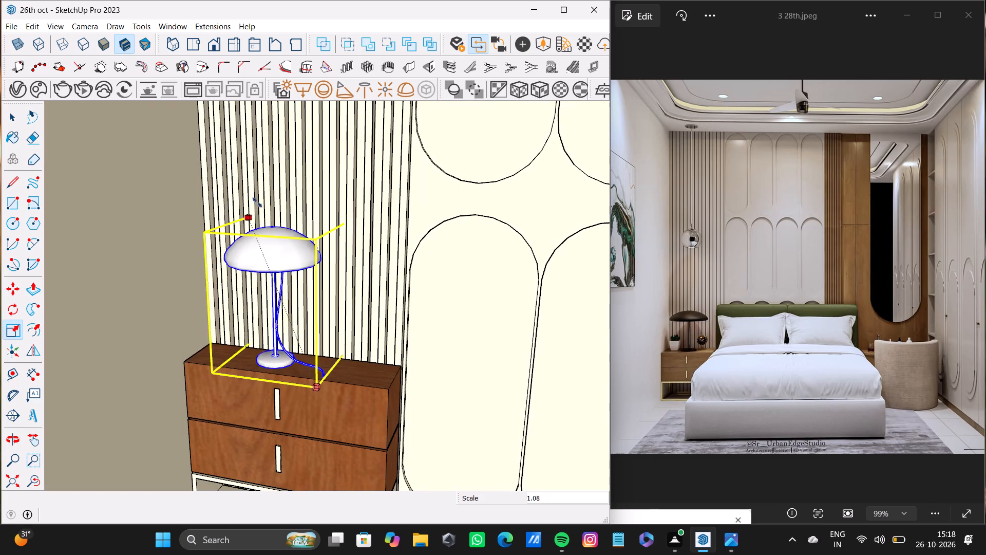
drag(257, 202, 262, 176)
Widen the table lamp slightly along the green axis with Scale.
scroll(281, 319, down, 13)
middle_drag(304, 344, 355, 274)
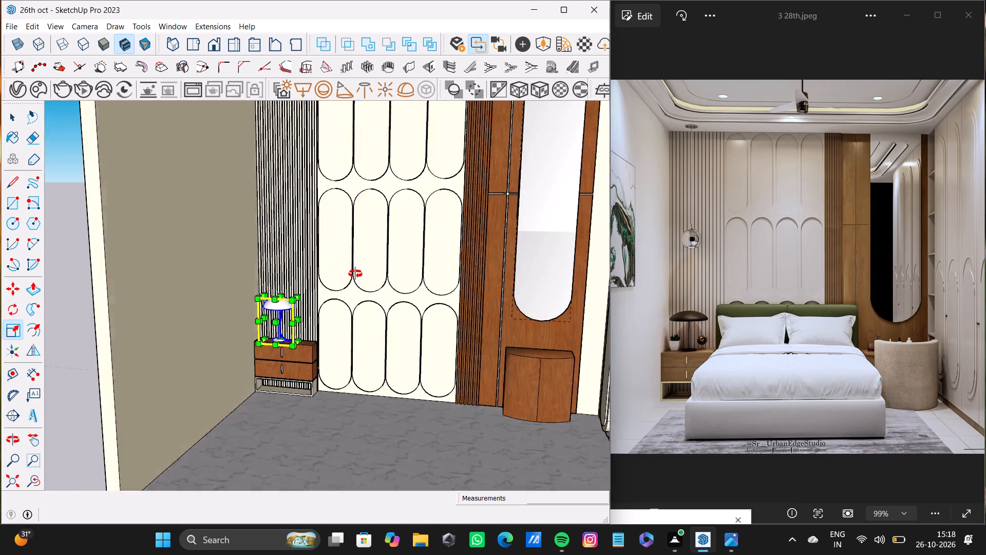
middle_drag(355, 274, 282, 262)
scroll(289, 309, up, 12)
drag(325, 346, 339, 346)
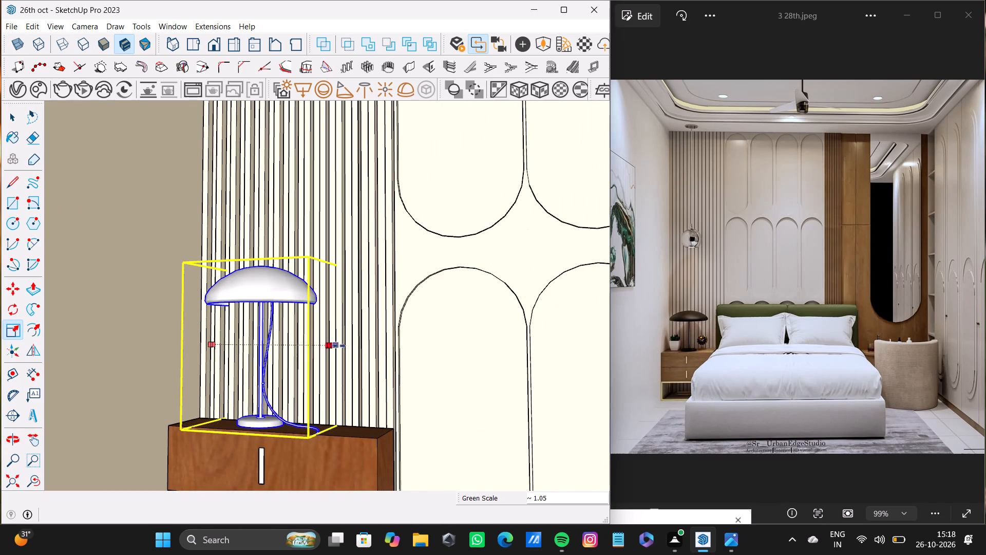
drag(339, 346, 345, 344)
Reduce the table lamp's depth along the red axis by scaling in its side facing the slatted wall panel.
scroll(307, 348, down, 8)
middle_drag(306, 347, 285, 413)
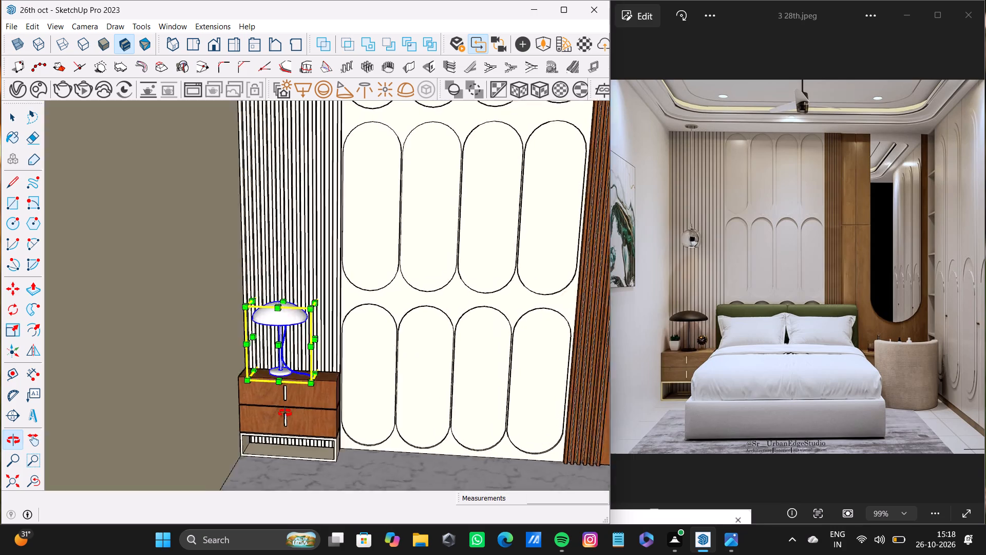
middle_drag(285, 413, 216, 417)
scroll(331, 328, up, 8)
middle_drag(332, 327, 307, 325)
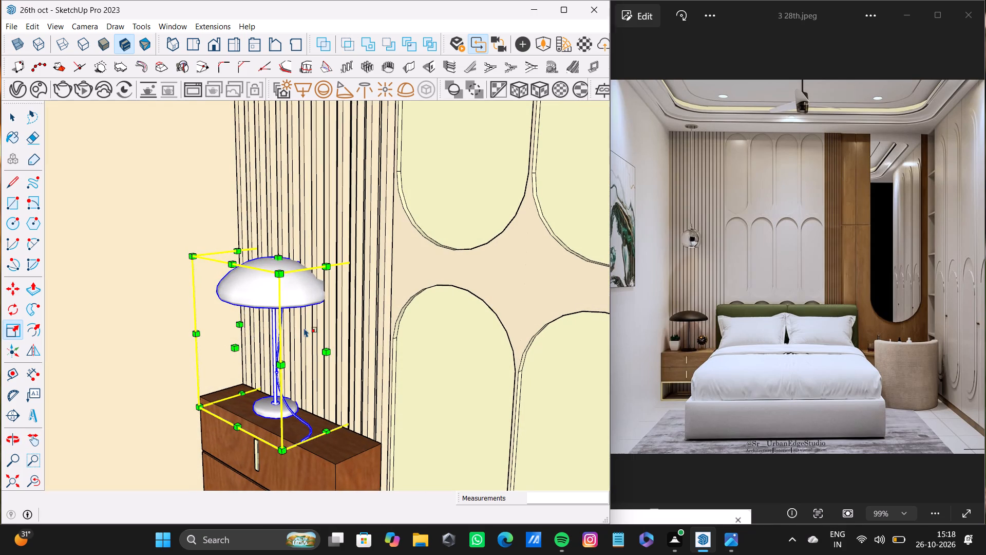
click(324, 328)
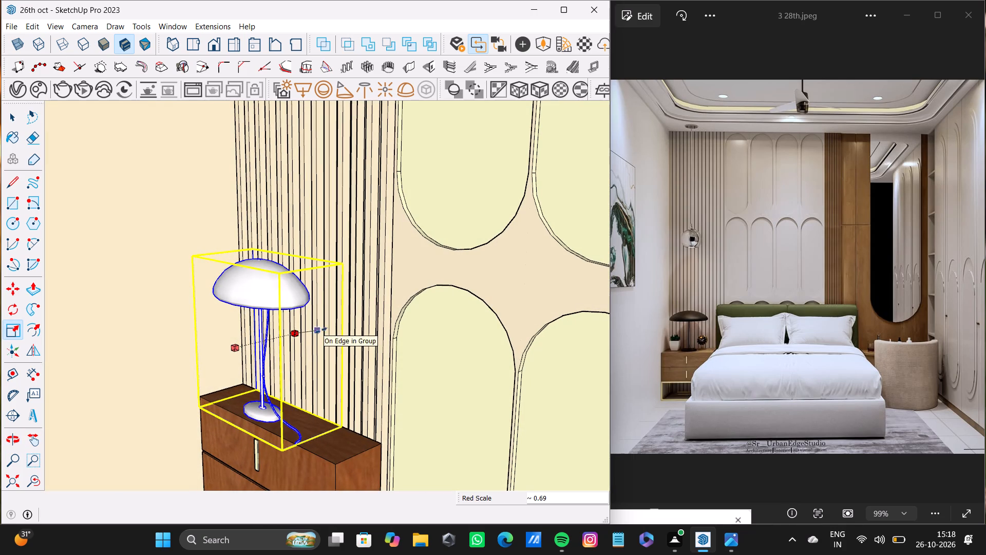
scroll(292, 351, up, 7)
middle_drag(292, 341, 259, 340)
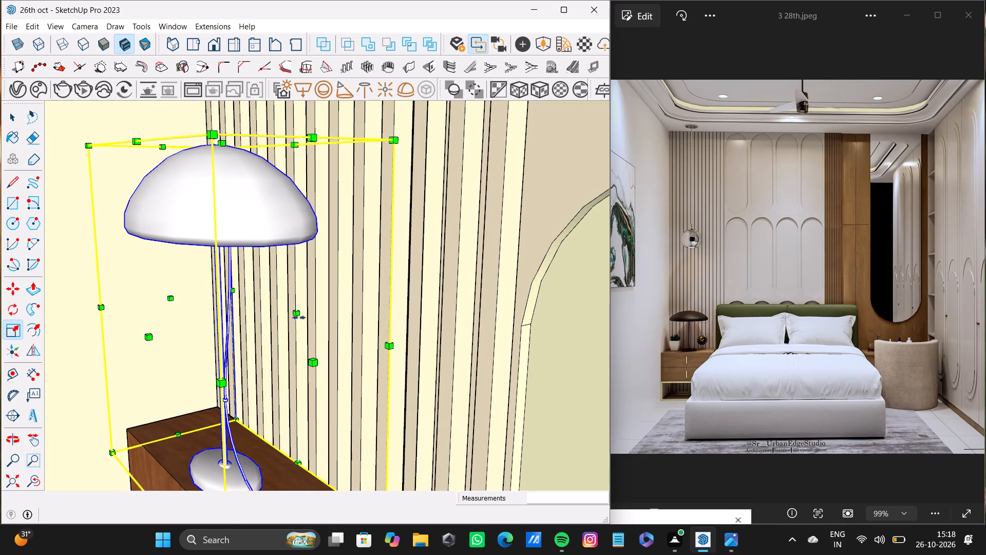
drag(292, 314, 287, 315)
scroll(280, 345, down, 14)
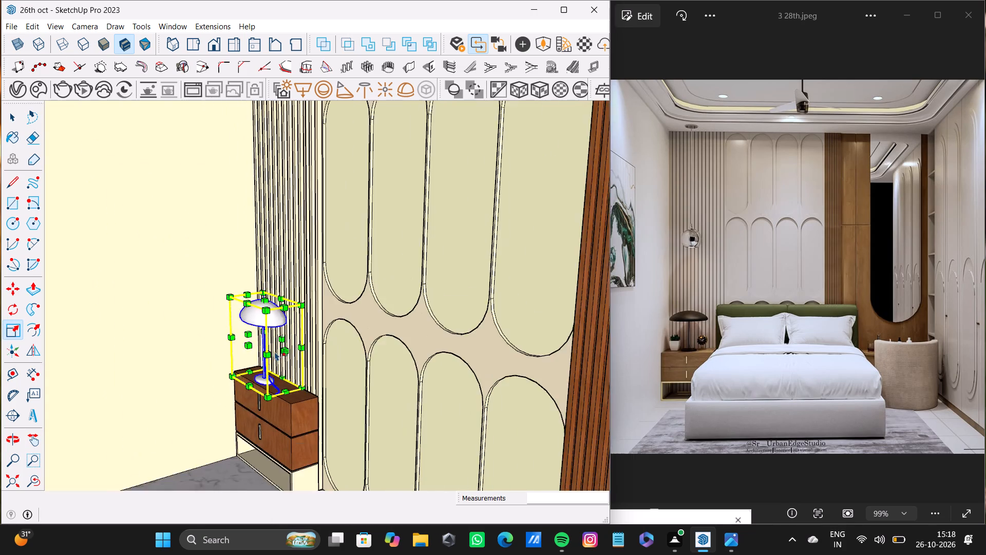
Stretch the table lamp slightly along the red axis towards the front of the bedside unit, and deselect it.
middle_drag(275, 351, 394, 323)
click(227, 364)
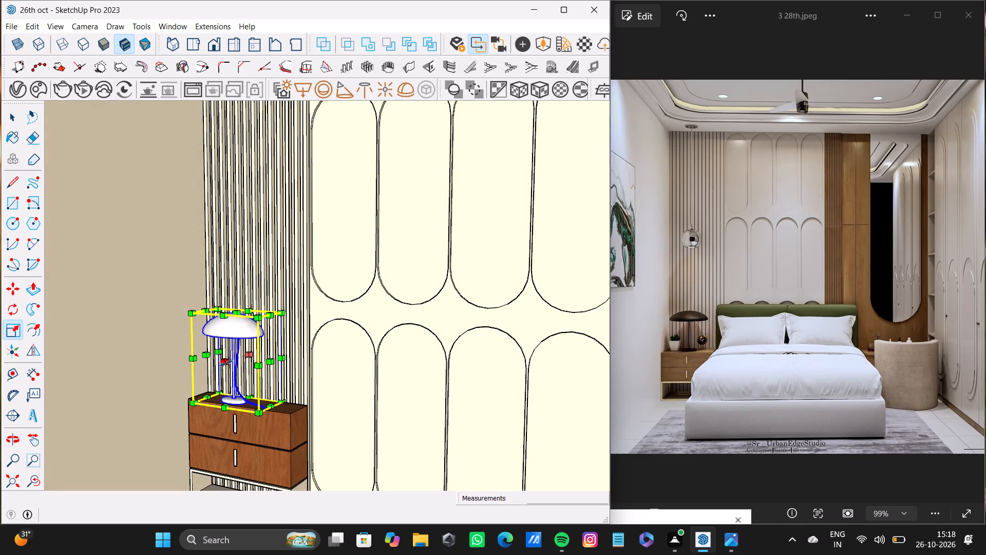
scroll(223, 366, up, 9)
middle_drag(225, 366, 192, 409)
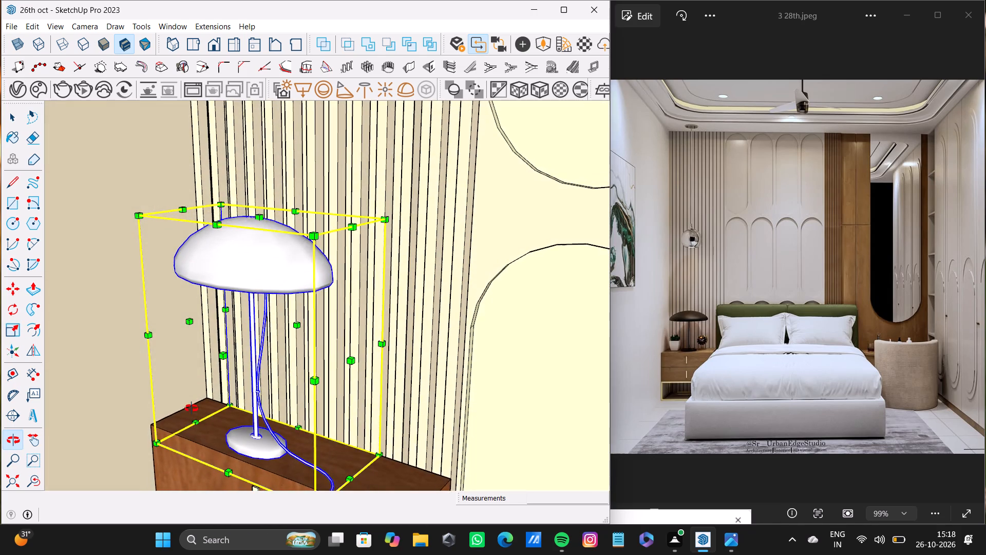
middle_drag(192, 409, 192, 371)
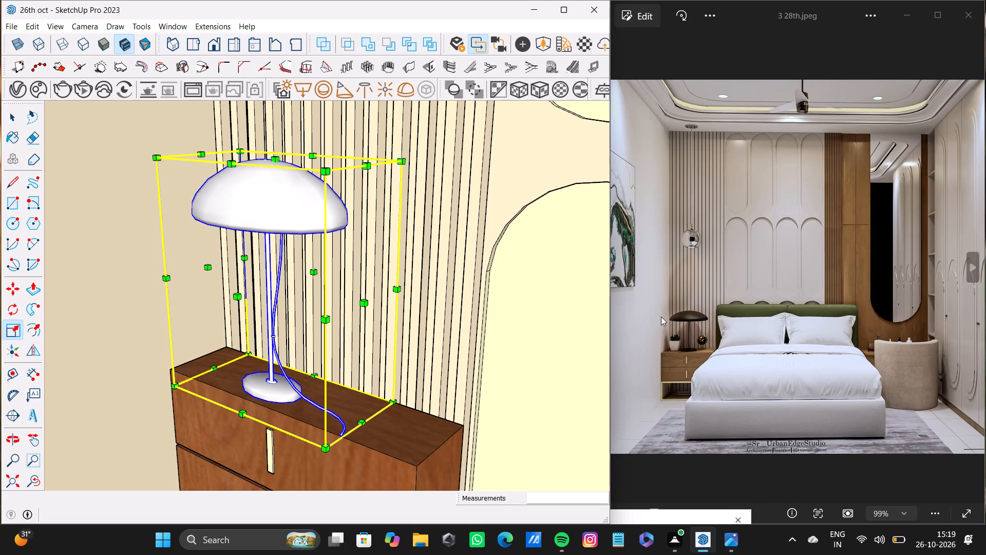
drag(239, 300, 232, 303)
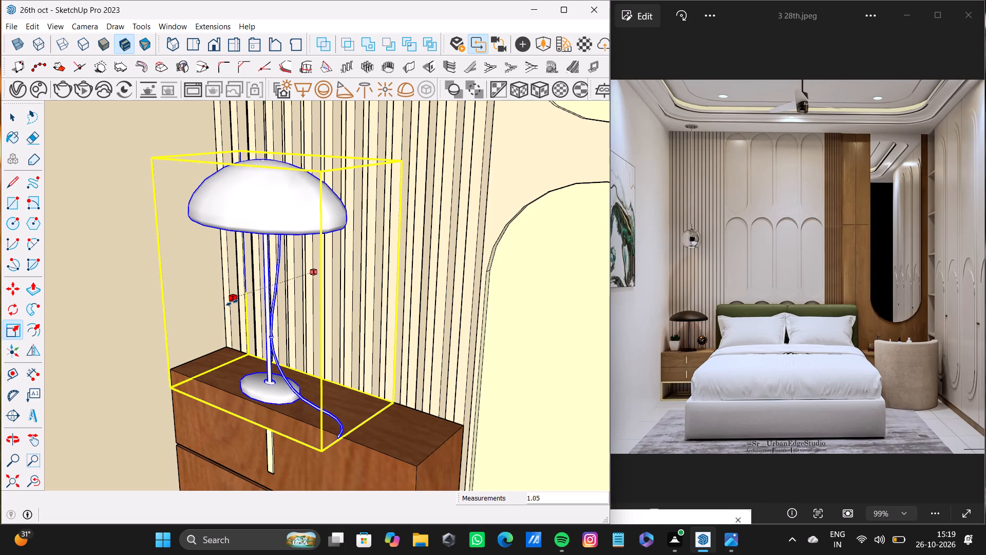
drag(232, 303, 227, 306)
scroll(224, 303, down, 5)
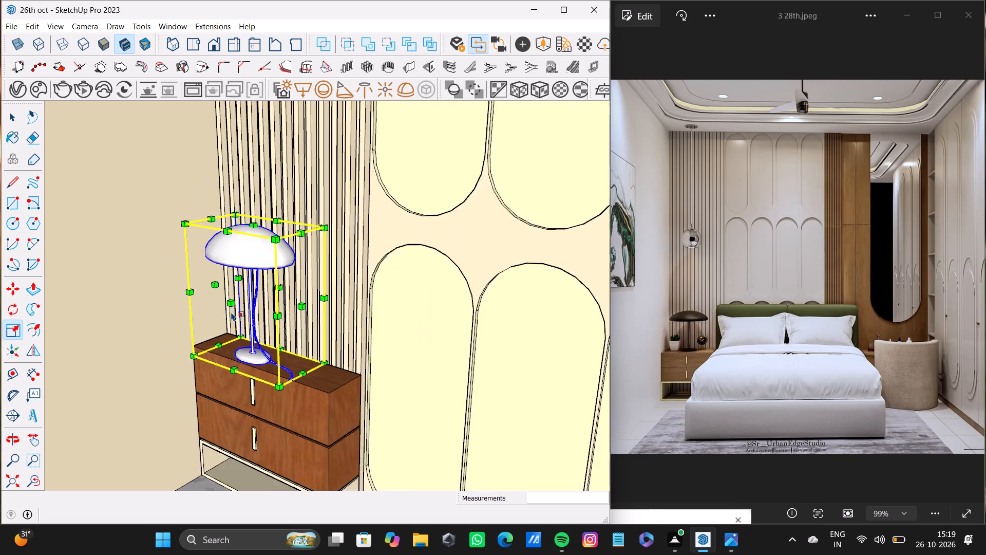
scroll(231, 312, down, 14)
middle_drag(243, 315, 394, 236)
click(549, 245)
click(563, 241)
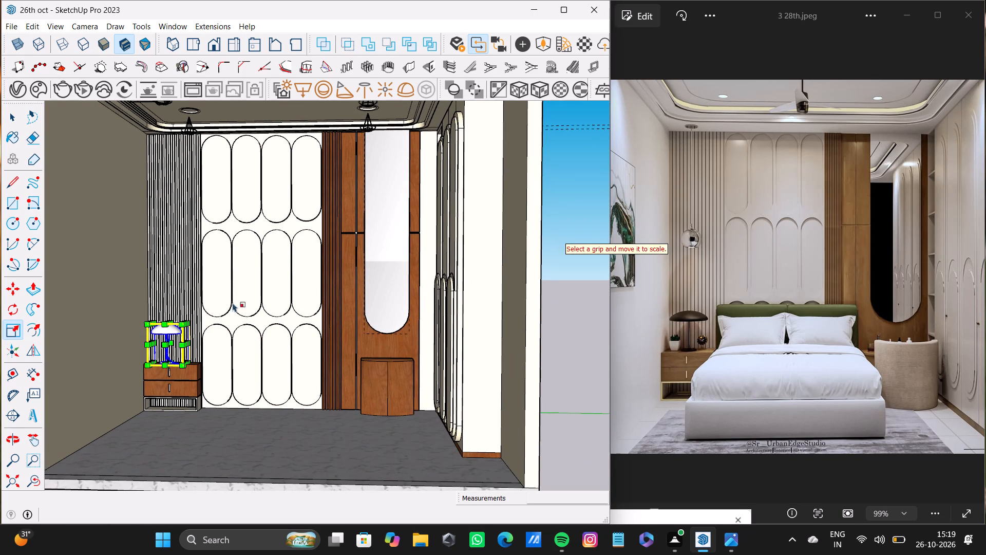
scroll(305, 343, down, 8)
shift+middle_drag(305, 343, 380, 335)
key(space)
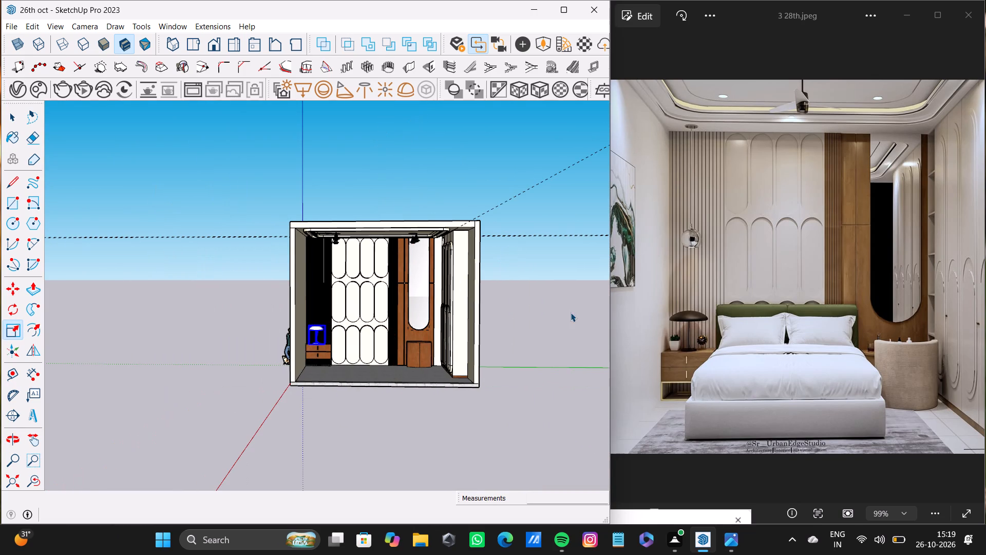
click(571, 312)
Reopen the Chaos Cosmos library and look through the lamp assets for further lights that suit the reference bedroom.
scroll(286, 310, up, 7)
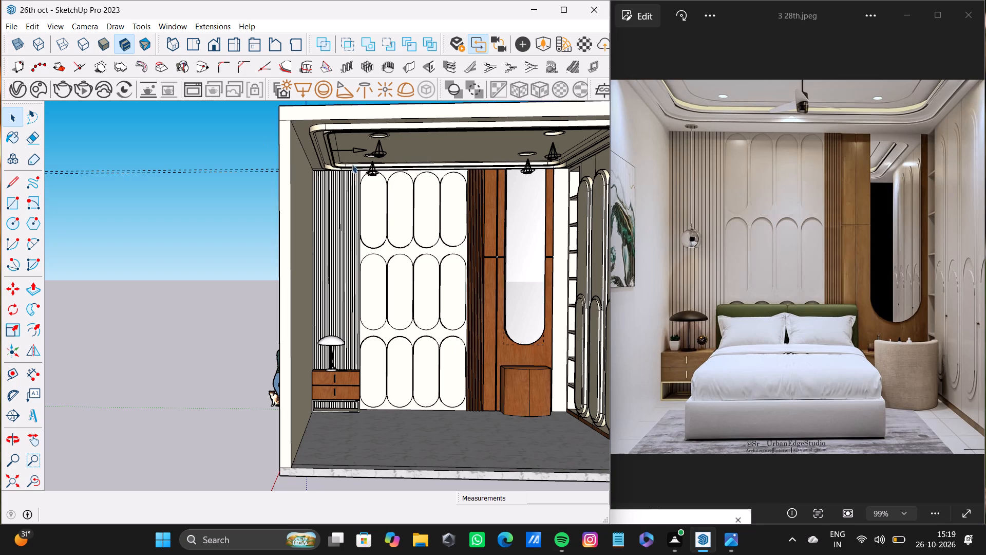
scroll(336, 192, down, 9)
shift+middle_drag(347, 205, 317, 172)
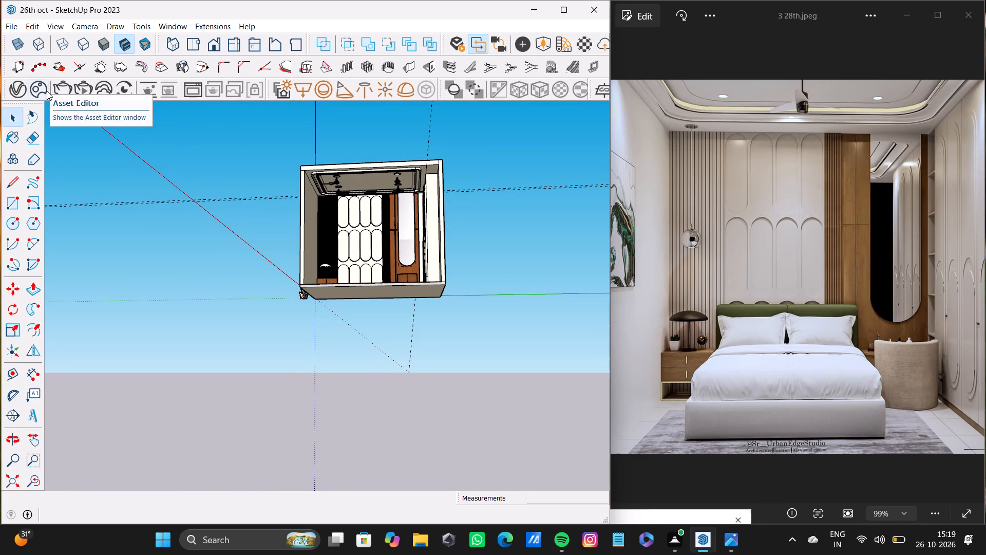
click(34, 92)
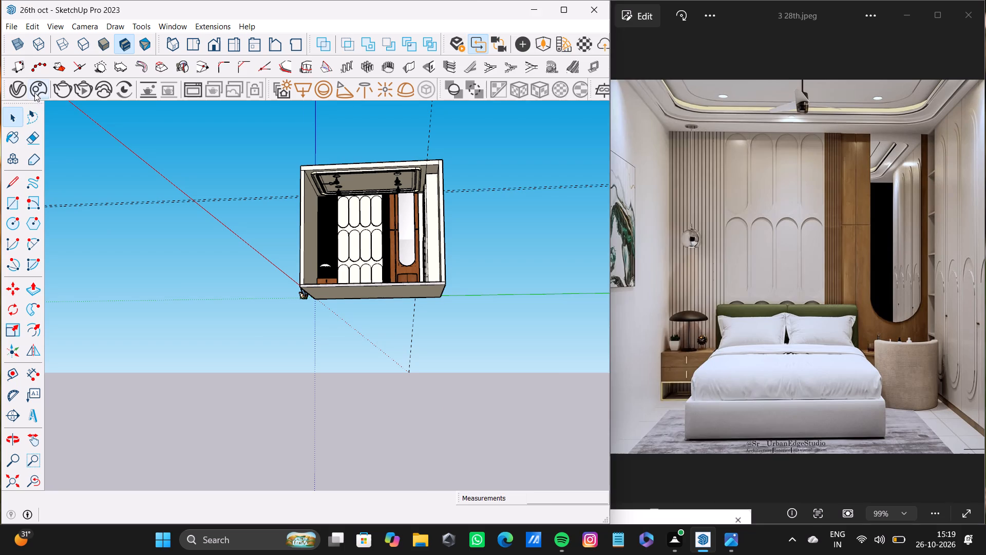
scroll(635, 230, down, 11)
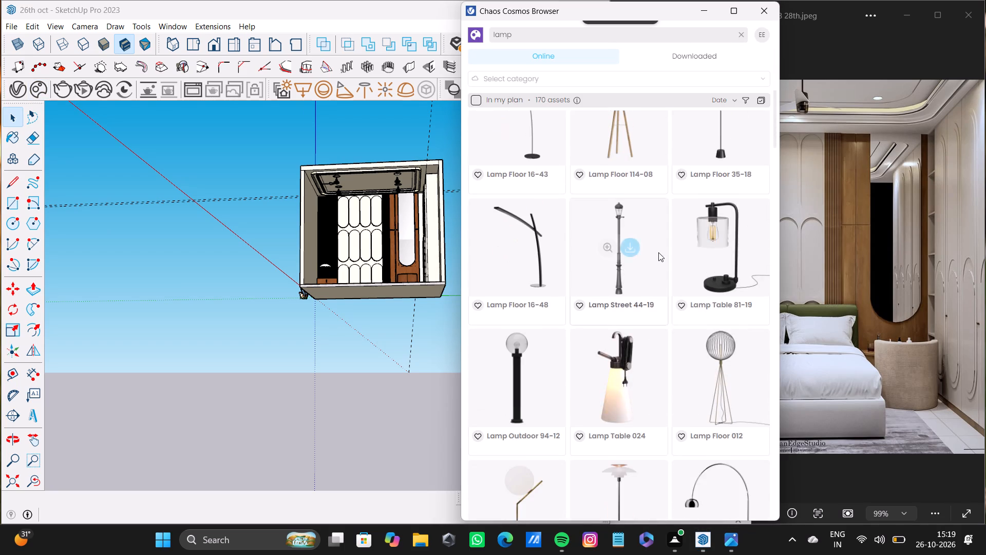
scroll(659, 253, down, 12)
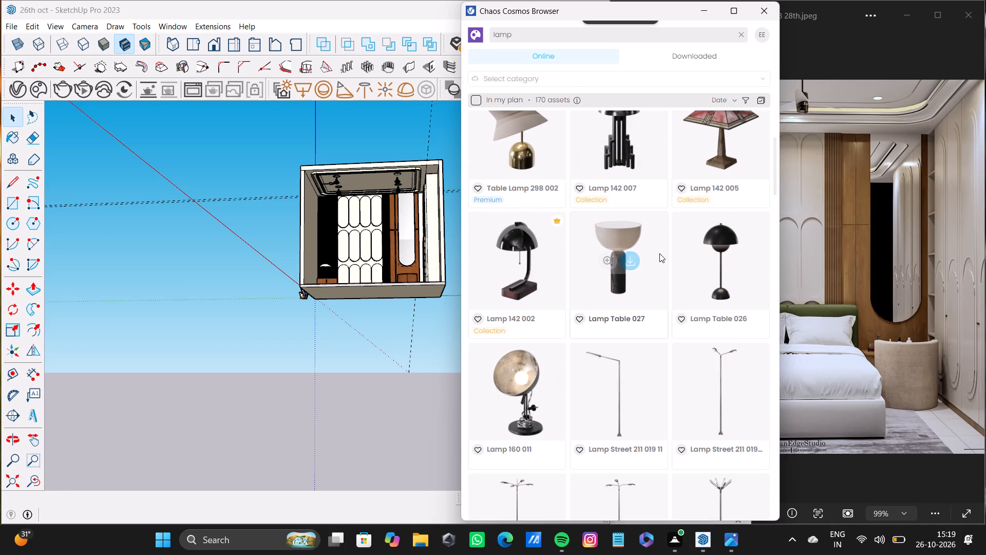
scroll(659, 253, down, 3)
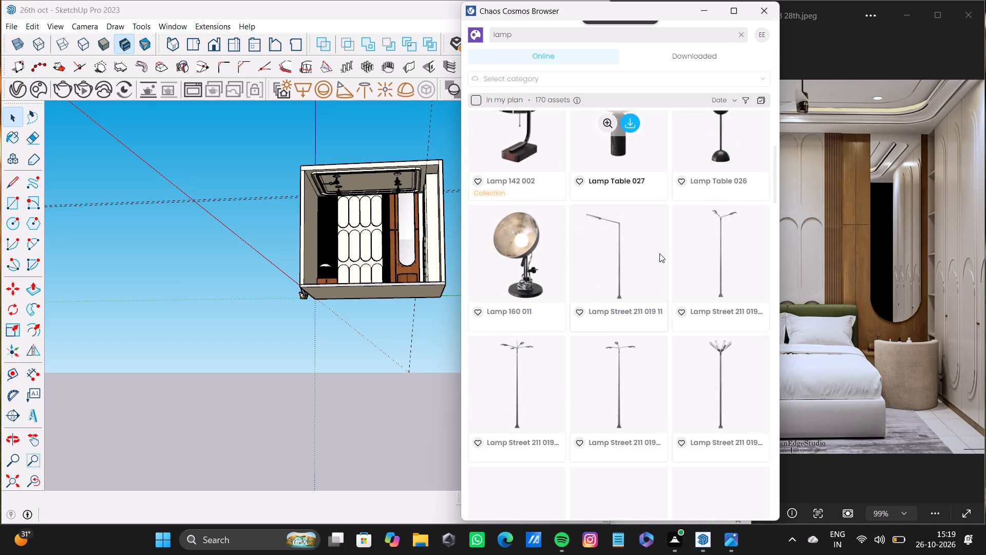
scroll(659, 253, down, 3)
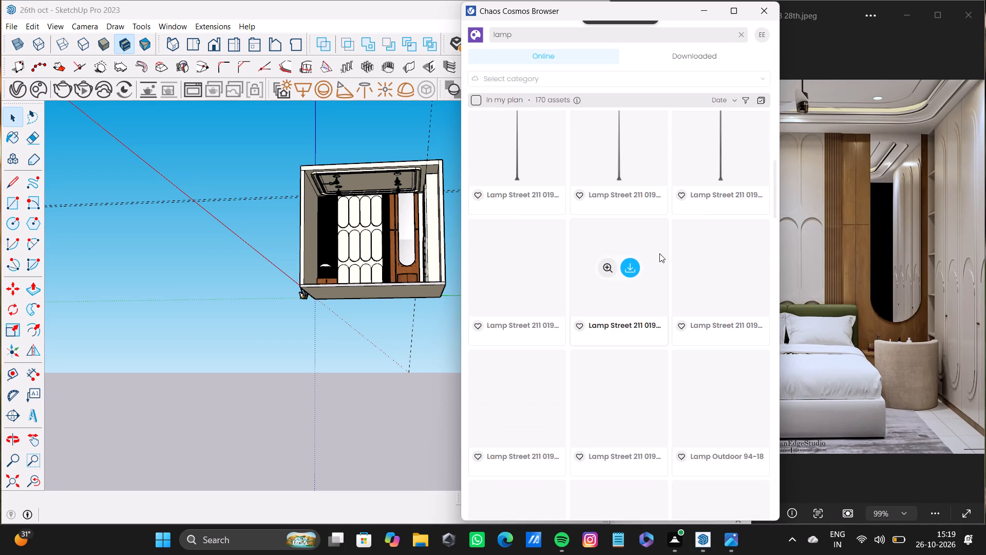
scroll(659, 253, down, 4)
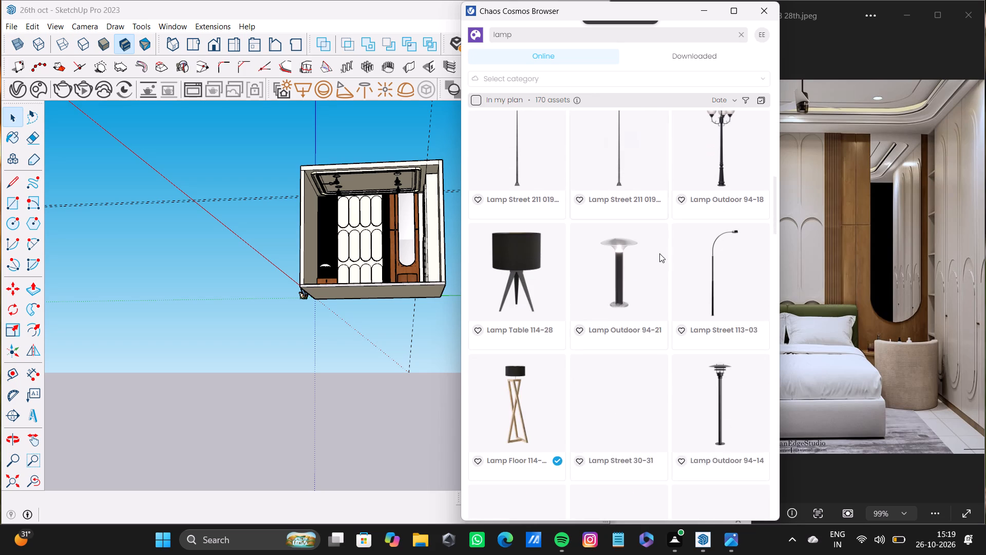
scroll(659, 253, down, 13)
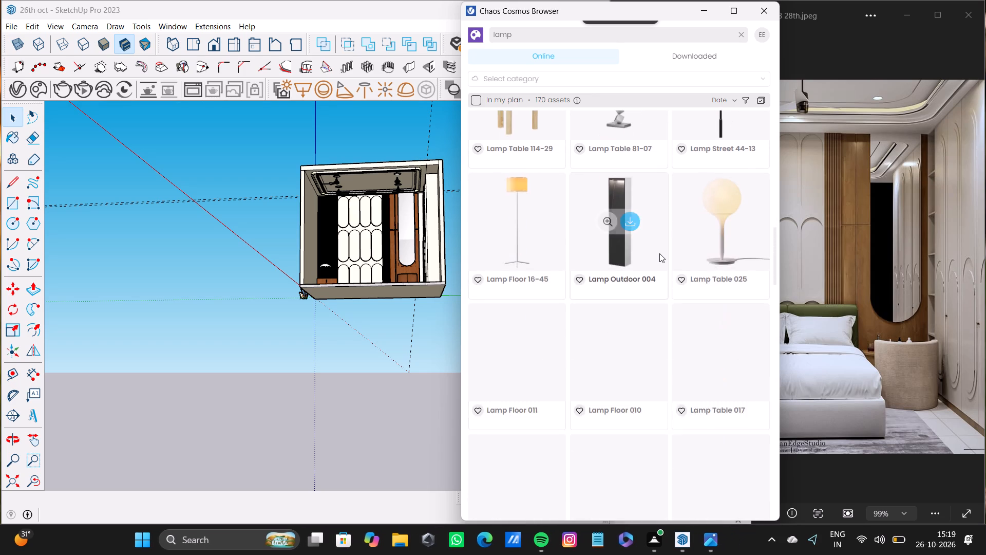
scroll(659, 253, down, 10)
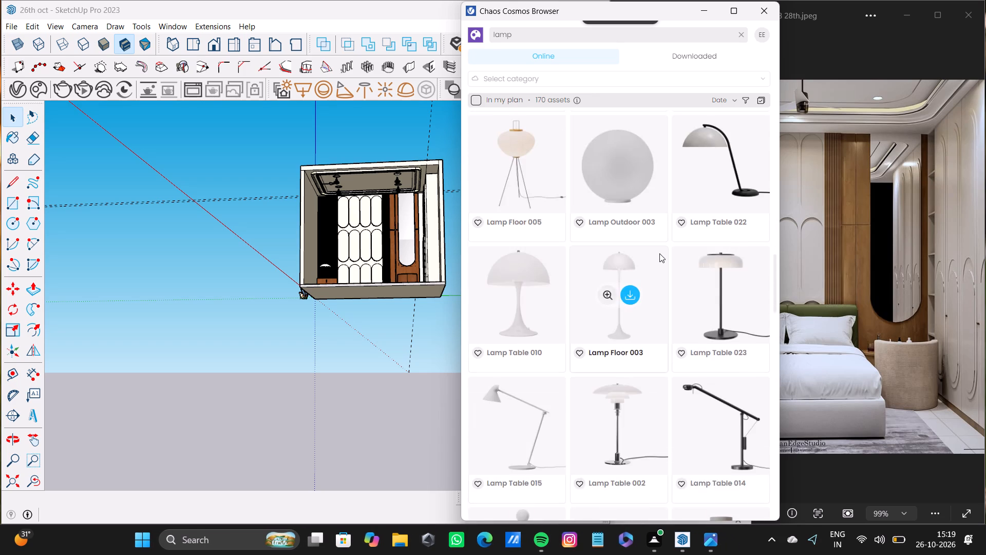
scroll(659, 253, down, 8)
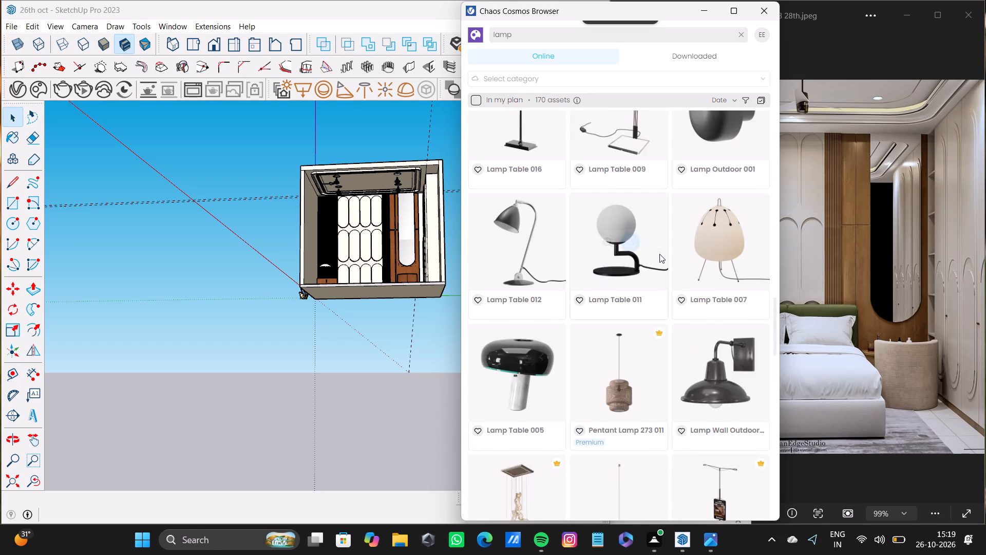
scroll(659, 254, down, 12)
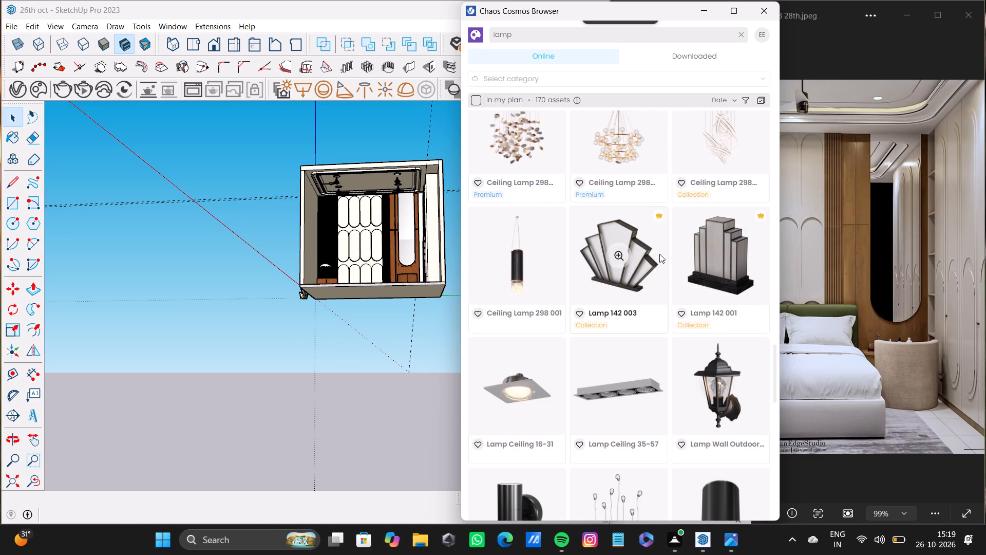
scroll(659, 254, down, 15)
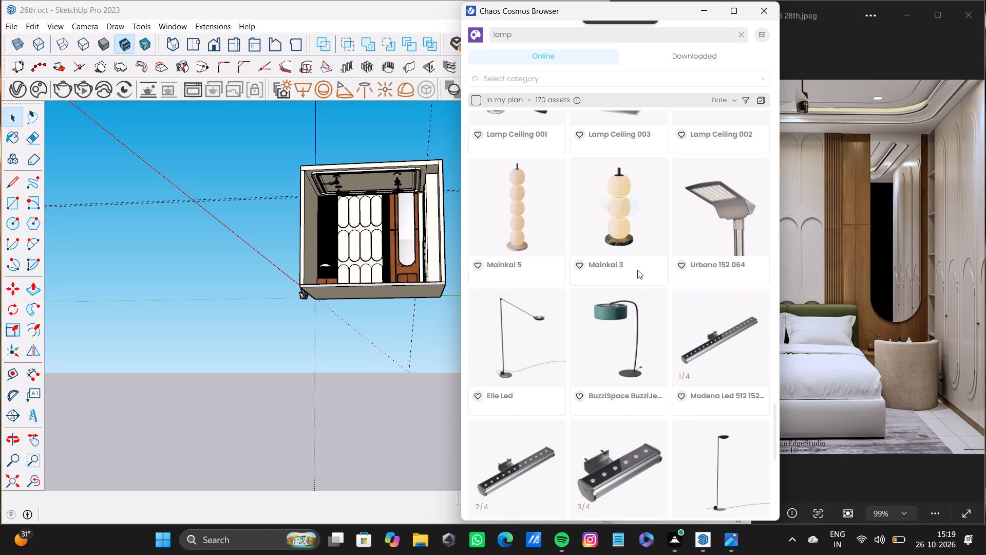
scroll(665, 264, down, 8)
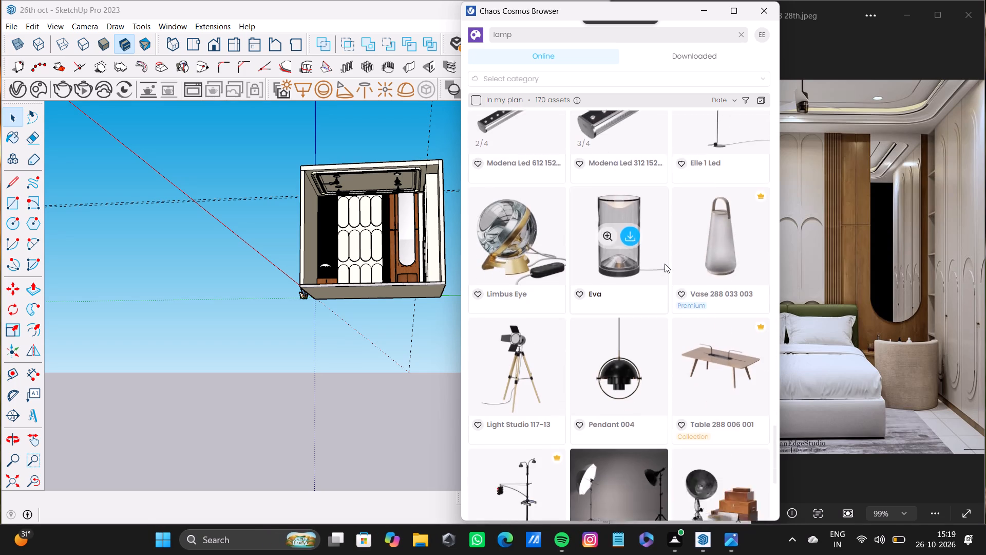
scroll(665, 264, down, 6)
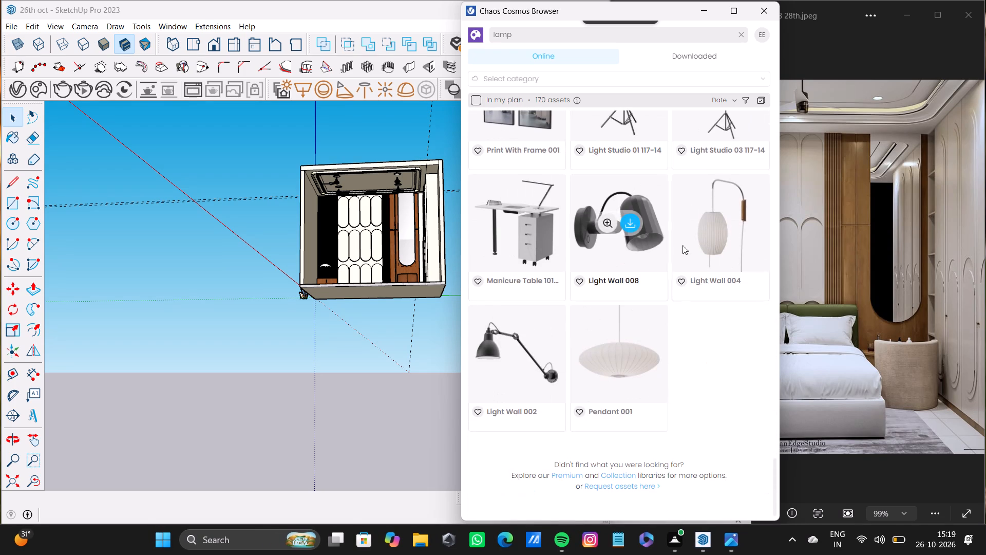
scroll(601, 190, up, 14)
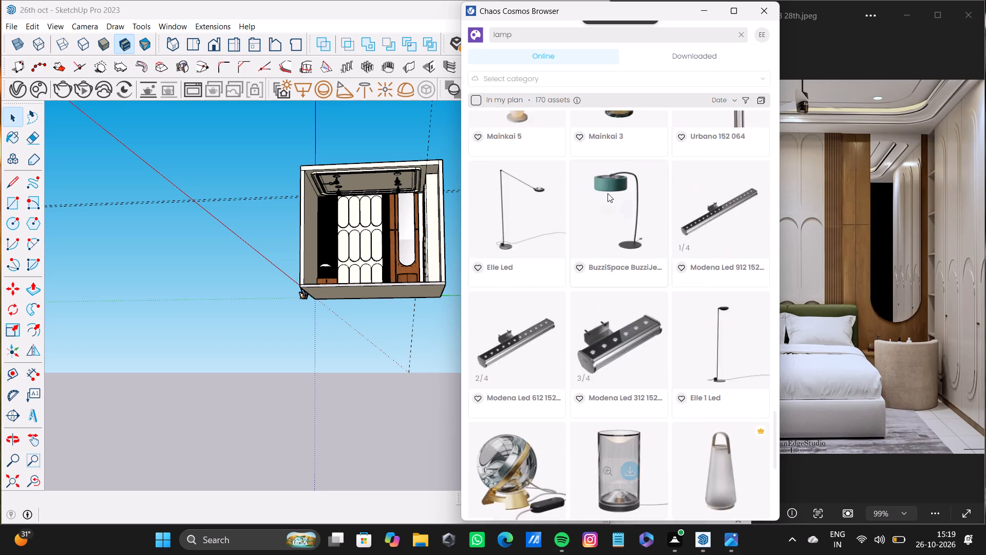
scroll(608, 193, up, 20)
scroll(608, 193, up, 7)
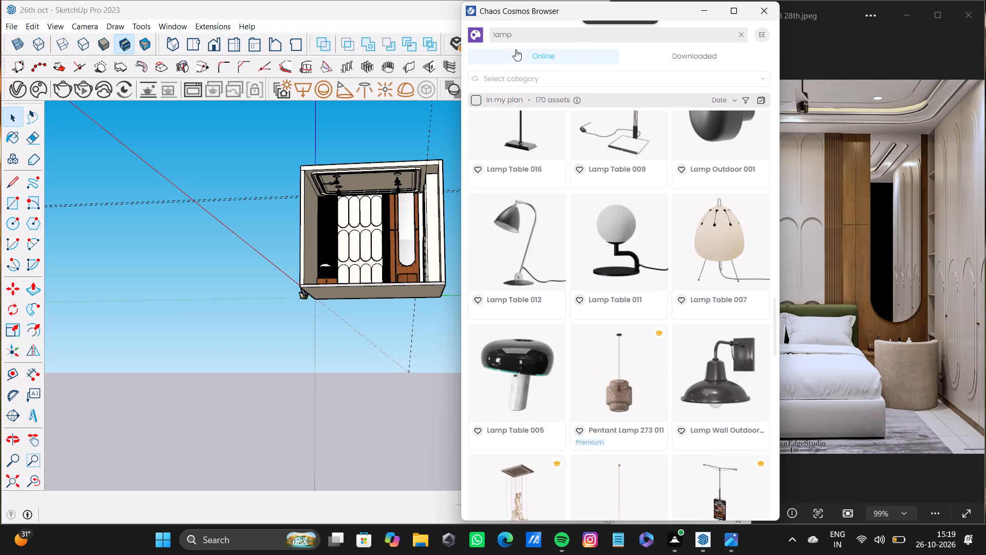
Replace the lamp query and search the Chaos Cosmos library for "flower".
click(539, 78)
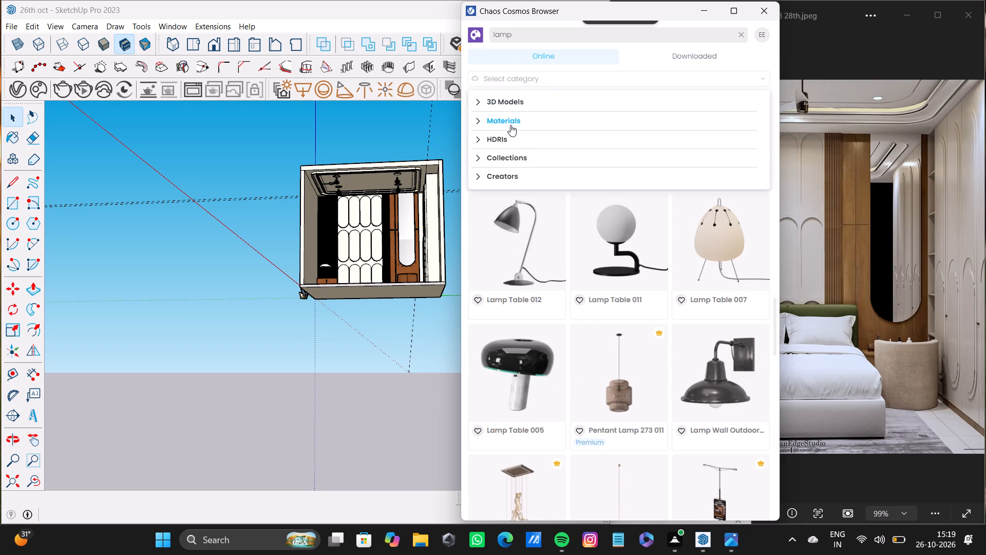
click(532, 26)
click(533, 32)
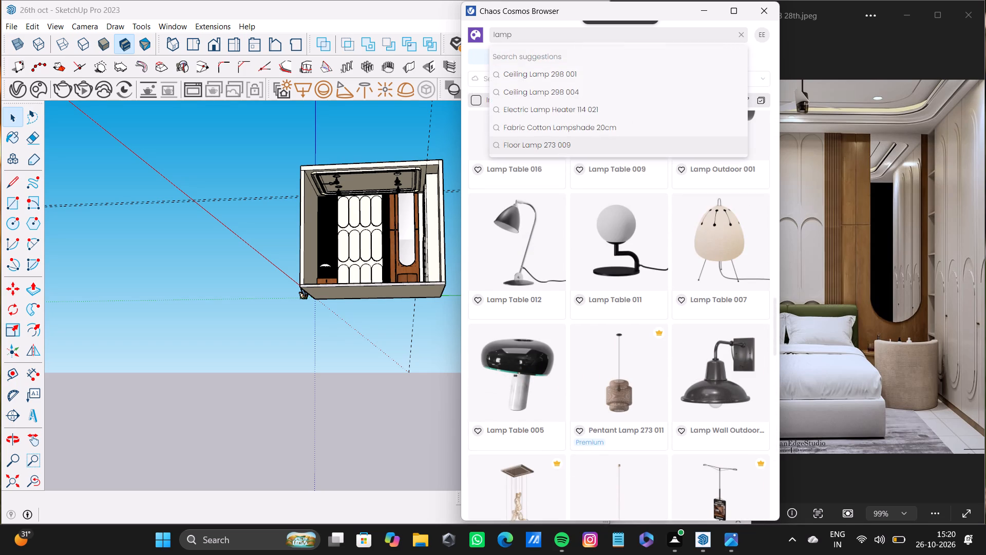
key(BackSpace)
key(BackSpace)
key(BackSpace)
key(BackSpace)
key(BackSpace)
key(BackSpace)
key(BackSpace)
key(BackSpace)
key(BackSpace)
key(BackSpace)
key(BackSpace)
key(BackSpace)
key(BackSpace)
key(BackSpace)
key(BackSpace)
key(BackSpace)
key(BackSpace)
key(BackSpace)
key(BackSpace)
key(BackSpace)
text(floer)
key(Return)
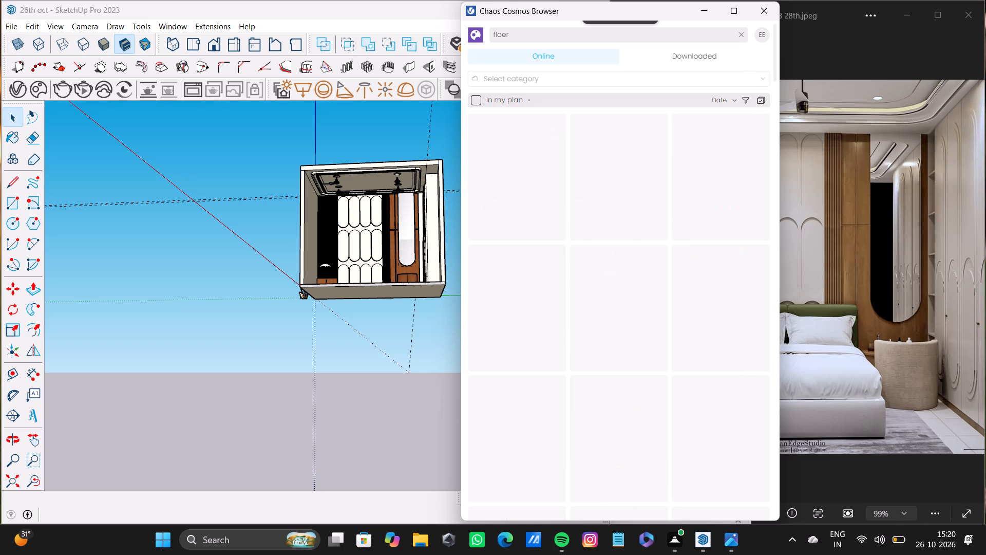
key(BackSpace)
key(BackSpace)
key(BackSpace)
text(owert)
key(BackSpace)
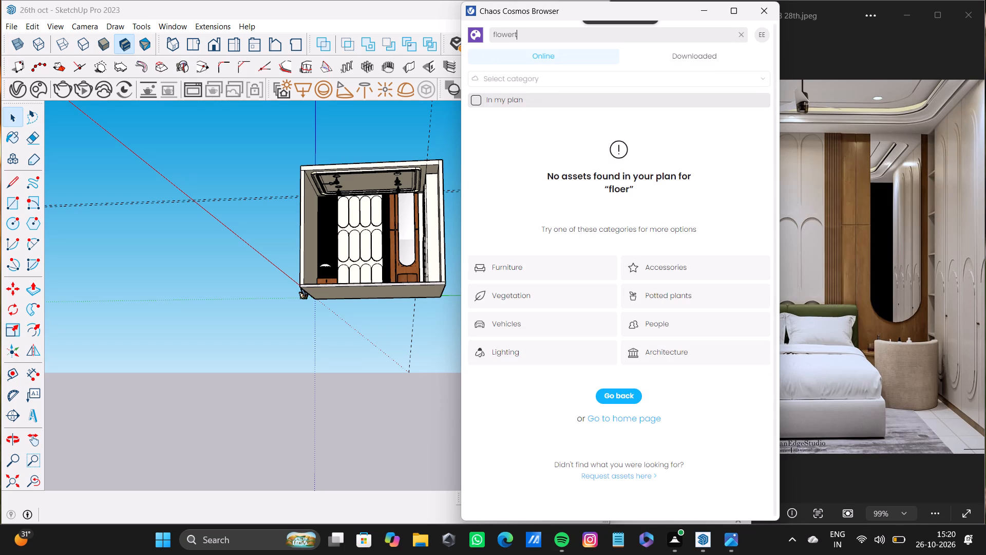
key(r)
key(Return)
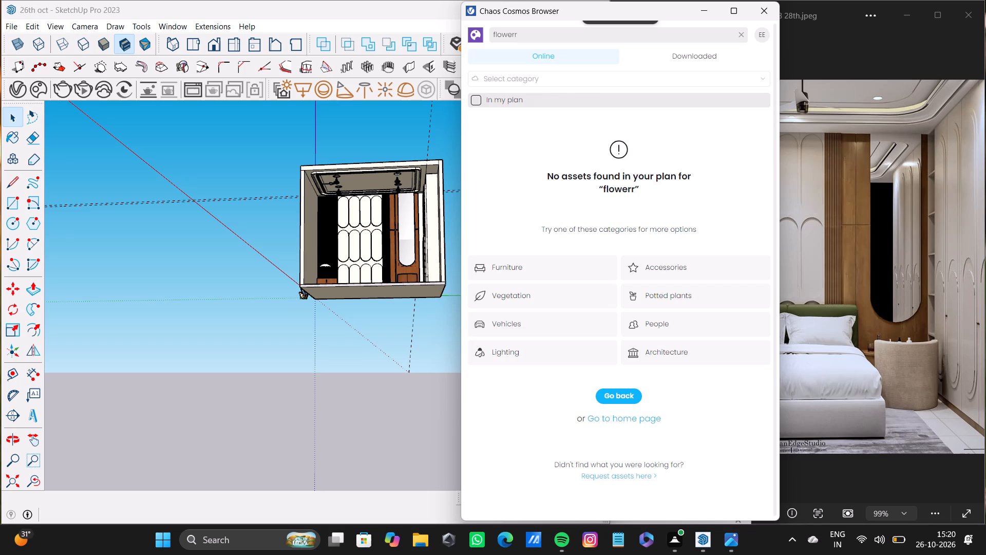
click(533, 33)
key(BackSpace)
key(Return)
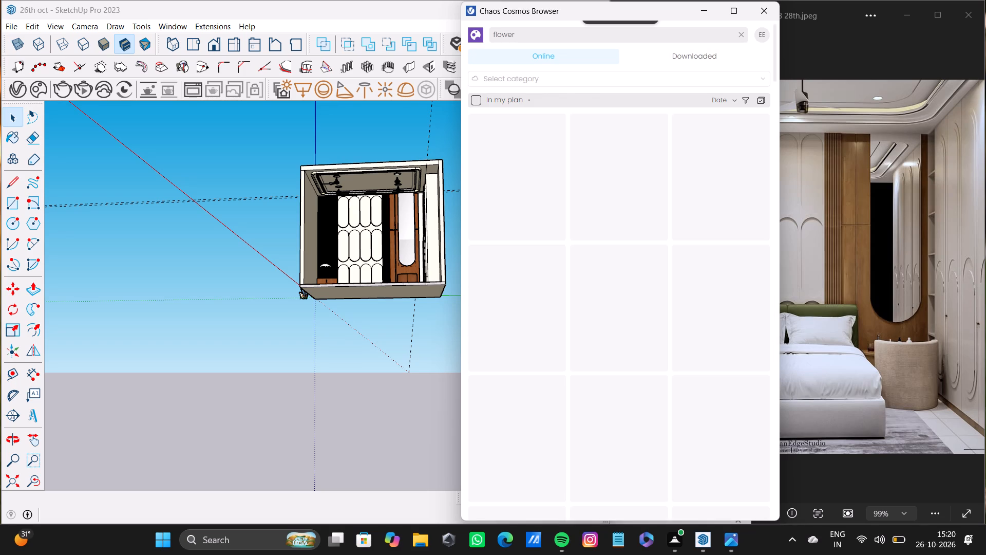
Look through the flower assets for a small plant that suits the bedside unit in the reference bedroom.
scroll(651, 309, down, 8)
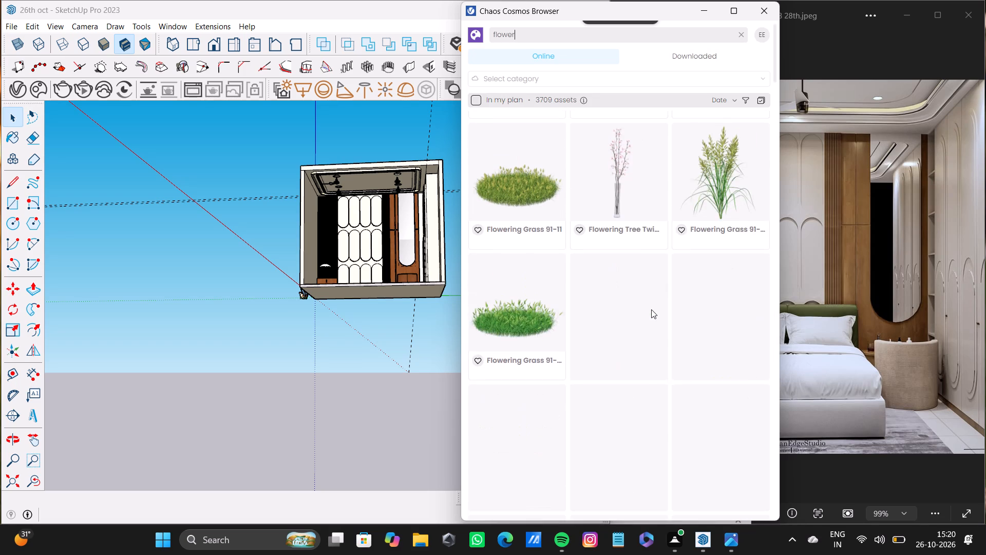
scroll(651, 309, down, 2)
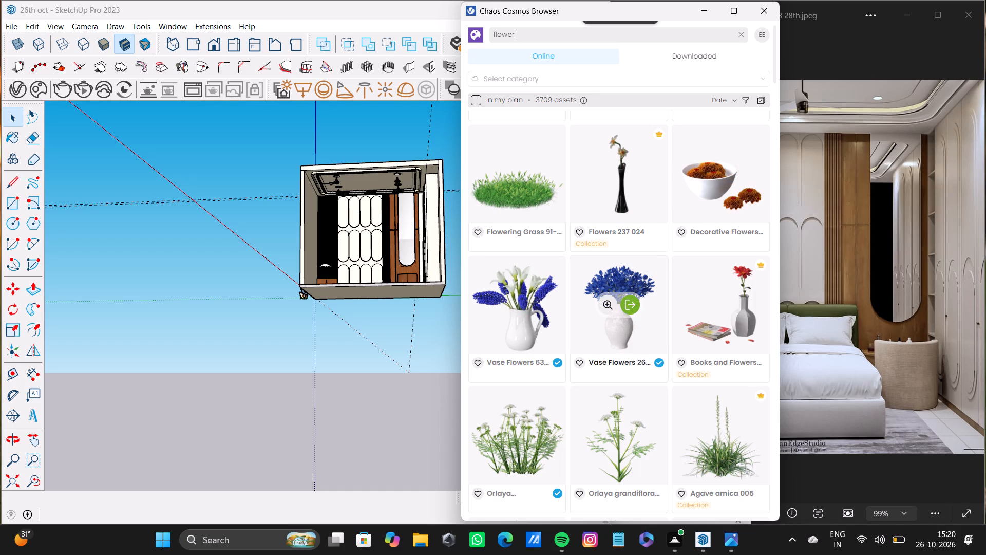
scroll(608, 343, down, 3)
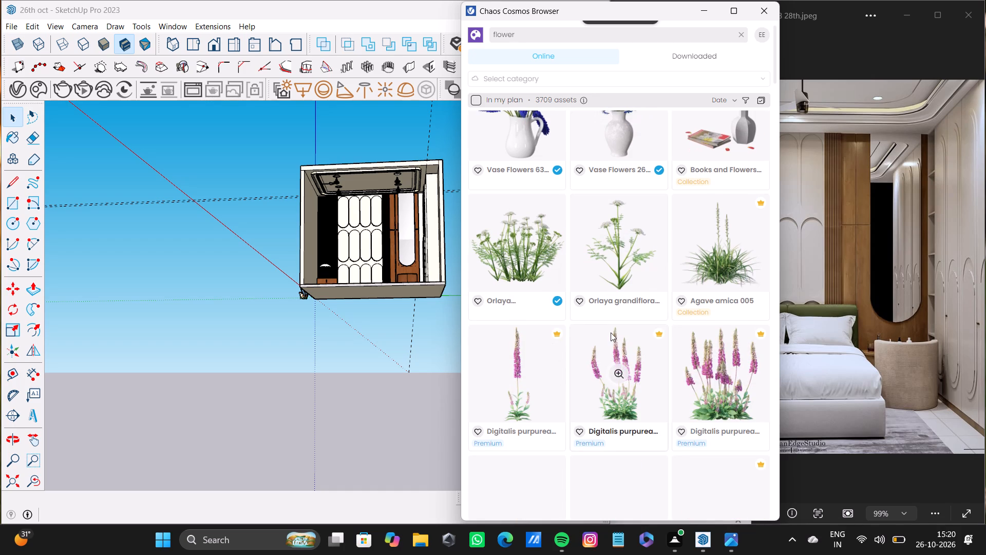
scroll(636, 338, down, 15)
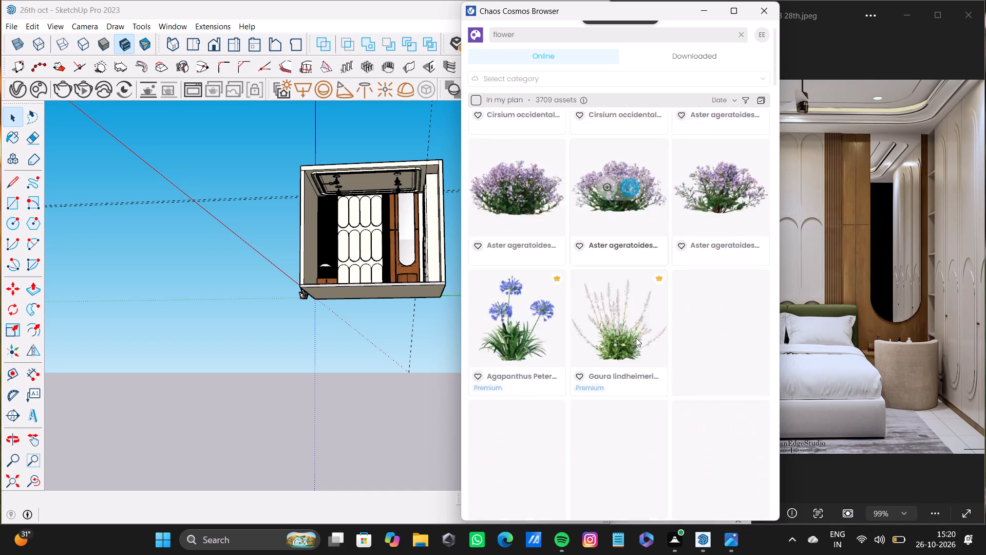
scroll(636, 338, down, 3)
scroll(636, 338, down, 18)
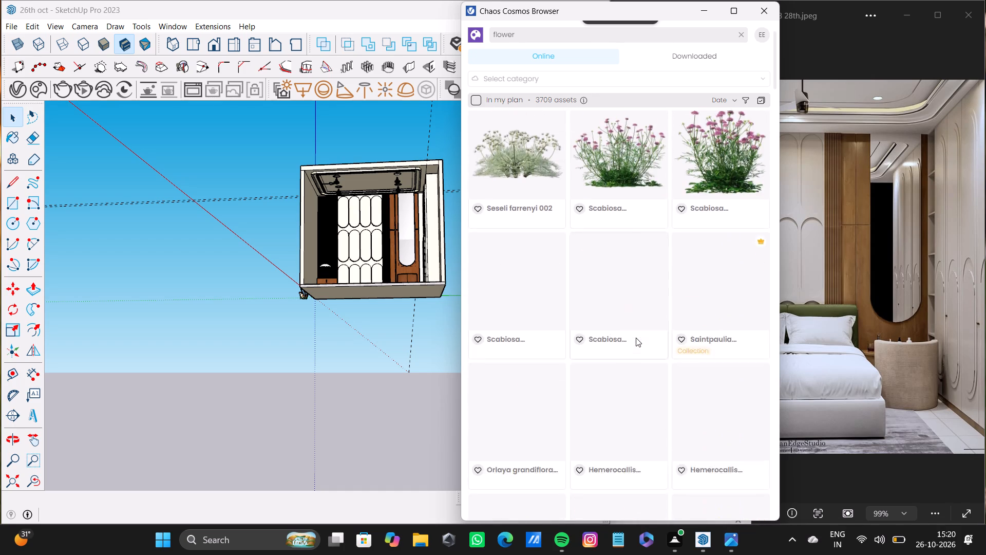
scroll(636, 338, down, 9)
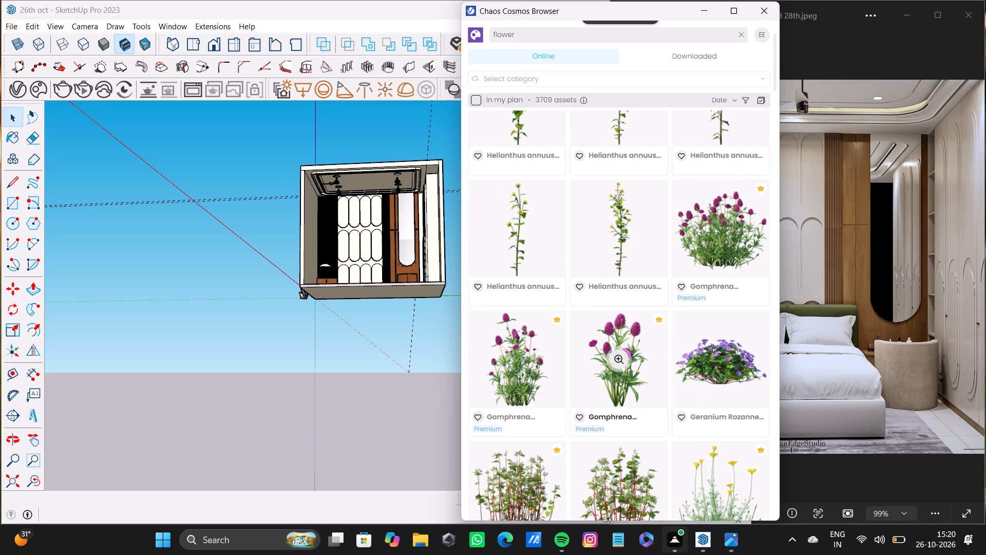
scroll(647, 524, down, 4)
scroll(581, 433, down, 12)
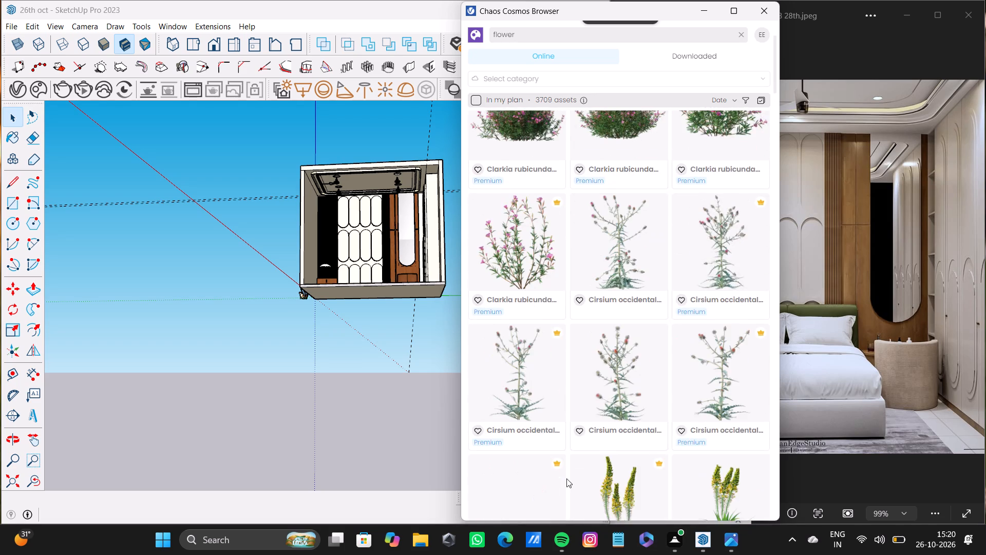
scroll(568, 469, down, 8)
scroll(608, 380, down, 11)
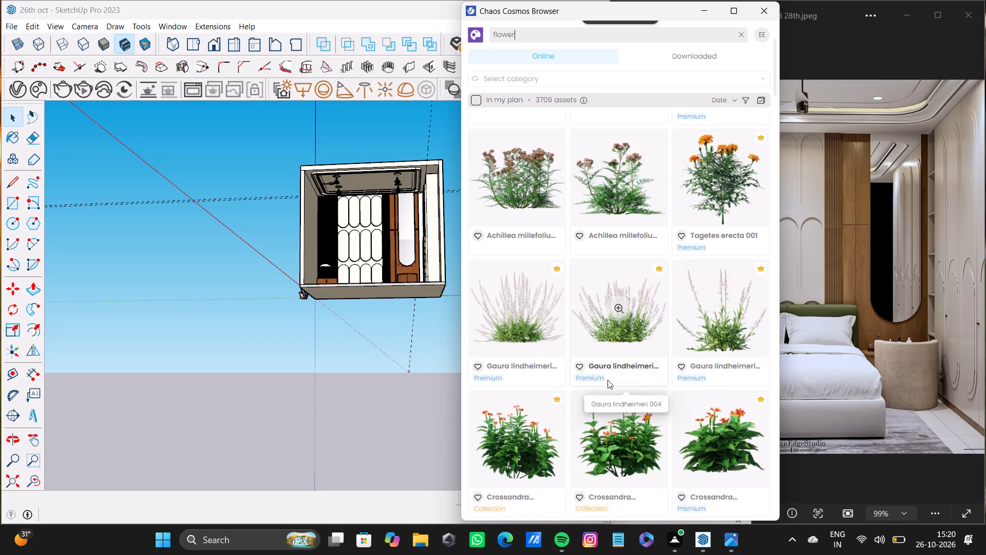
scroll(603, 383, down, 20)
scroll(603, 383, down, 4)
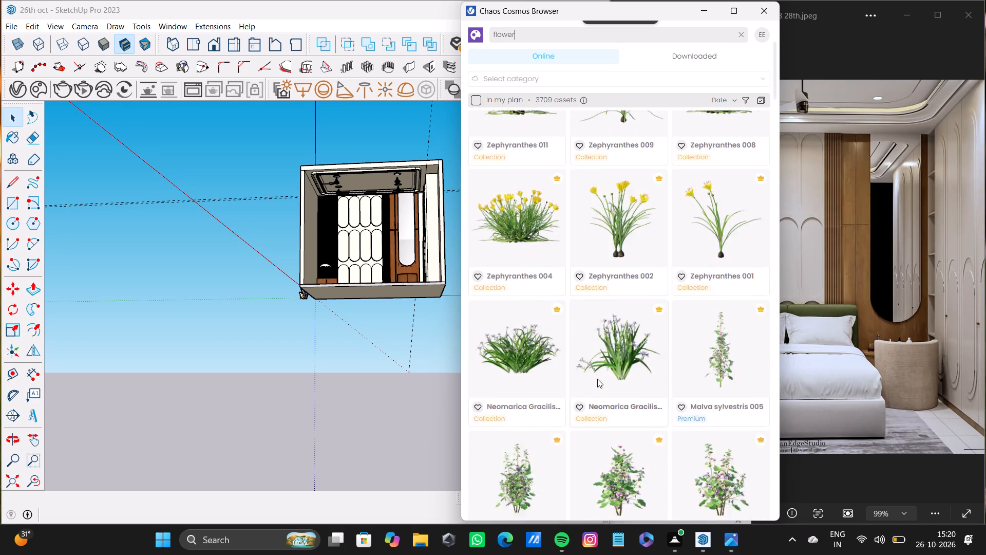
scroll(597, 379, down, 17)
scroll(597, 379, down, 7)
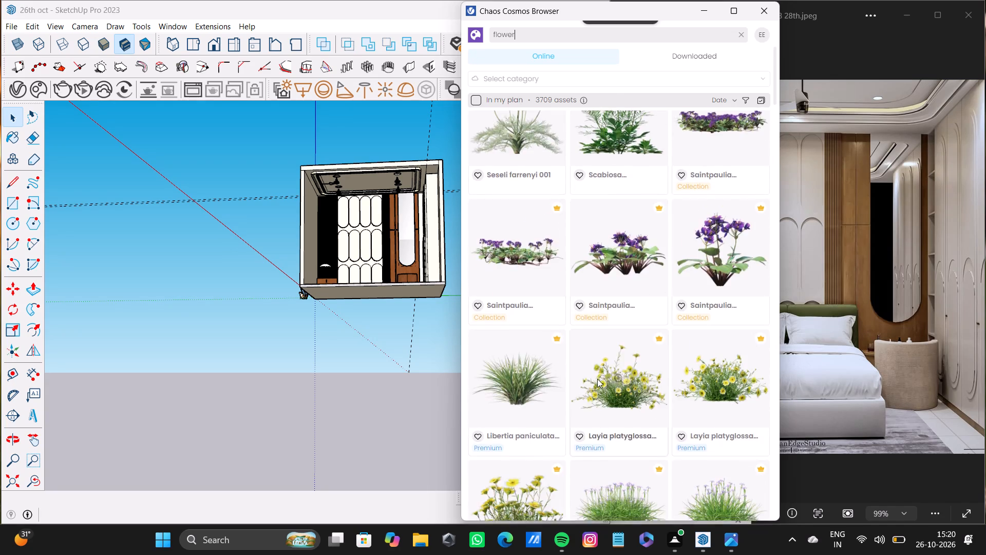
scroll(597, 379, down, 20)
scroll(597, 379, down, 10)
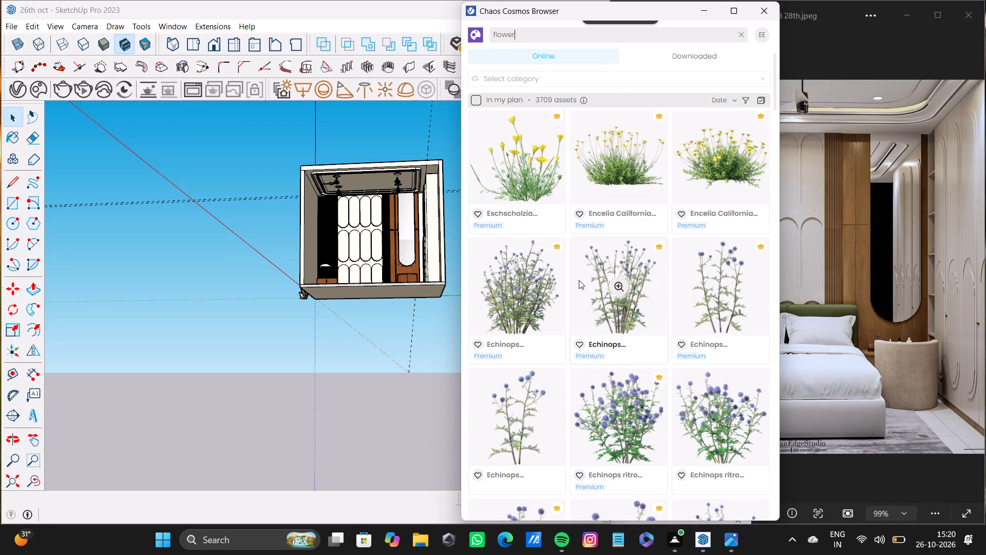
scroll(579, 280, down, 11)
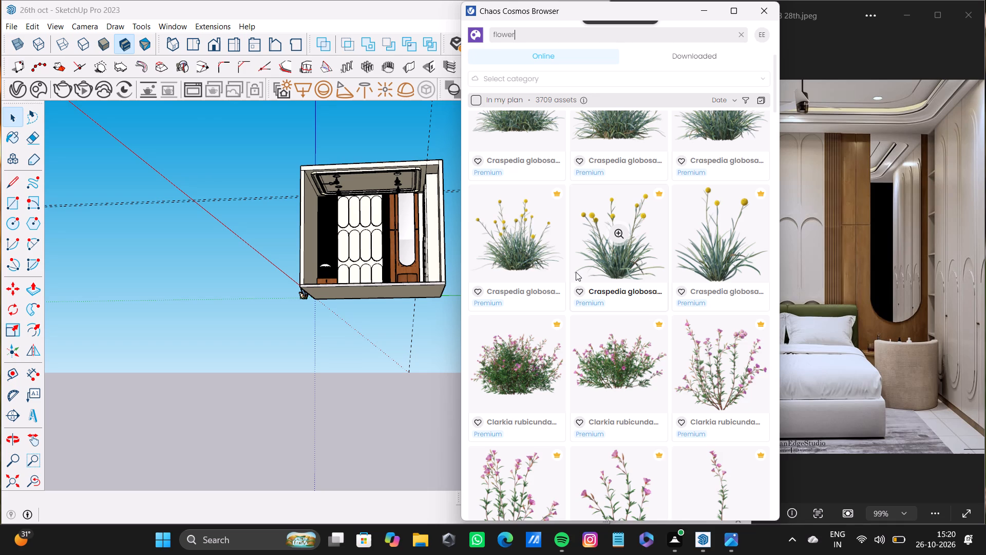
scroll(576, 272, down, 20)
scroll(576, 272, down, 7)
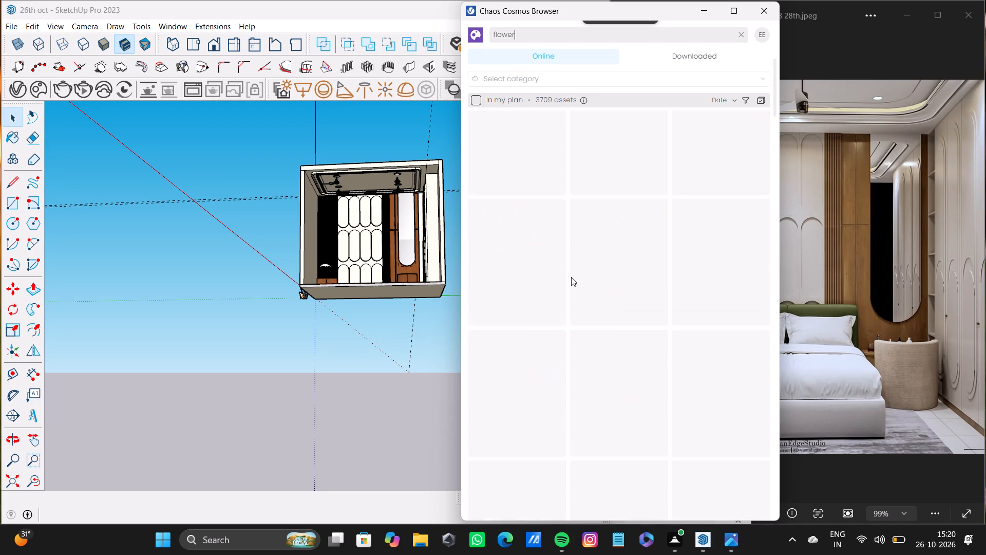
scroll(571, 277, down, 20)
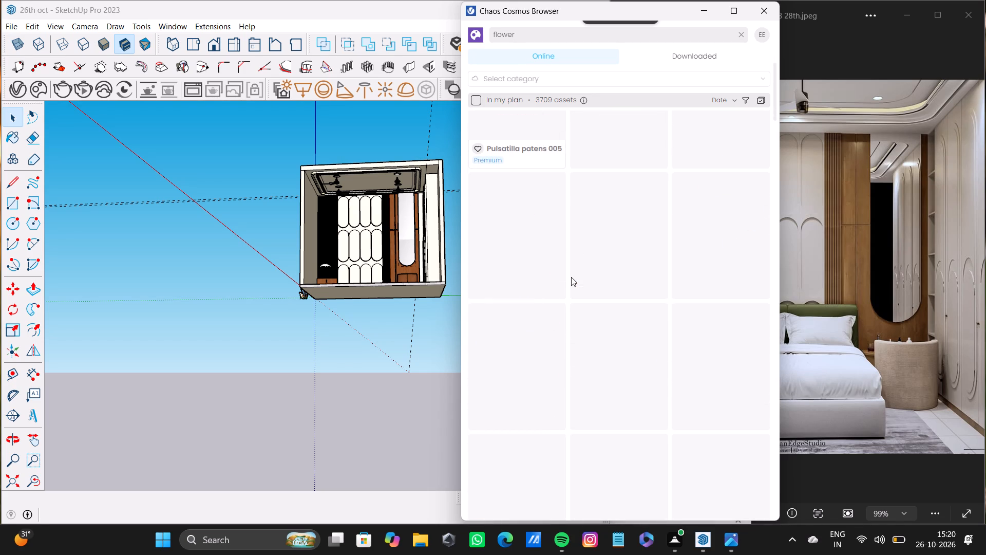
scroll(571, 277, down, 4)
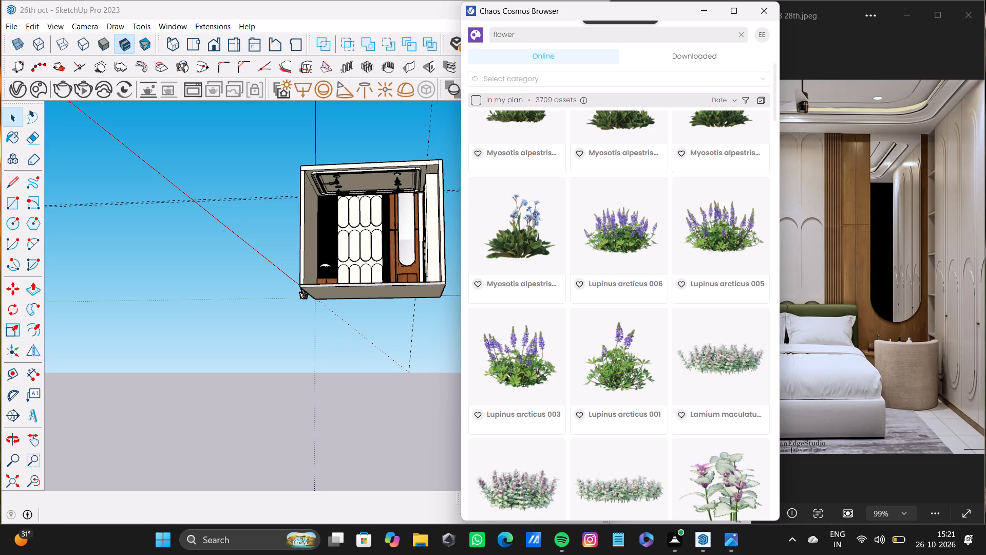
Narrow the Chaos Cosmos search to "flower pot".
click(532, 36)
key(space)
text(pot)
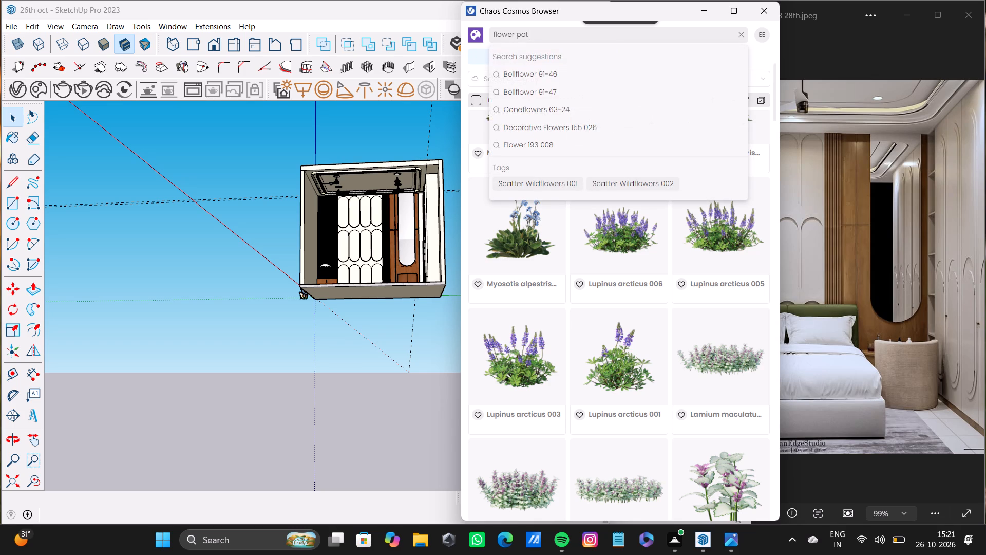
key(Return)
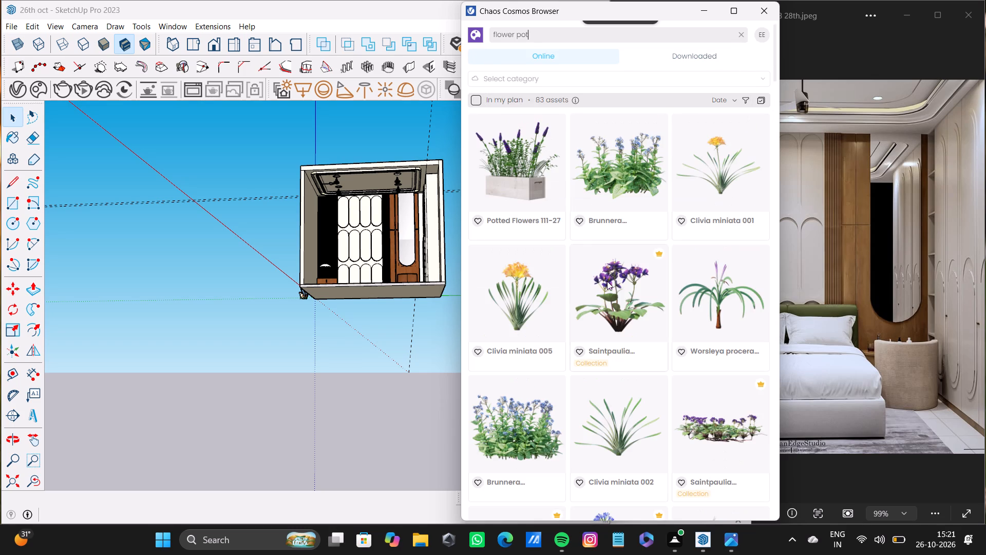
Download the Sansevieria 003 potted plant and place it on top of the bedside unit, beside the table lamp.
scroll(621, 332, down, 12)
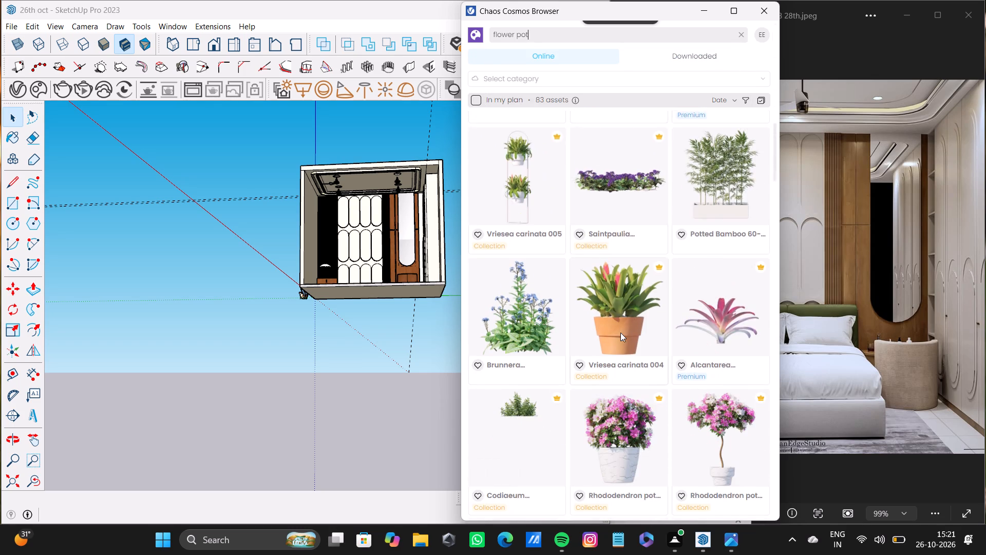
scroll(620, 332, down, 9)
scroll(620, 332, up, 4)
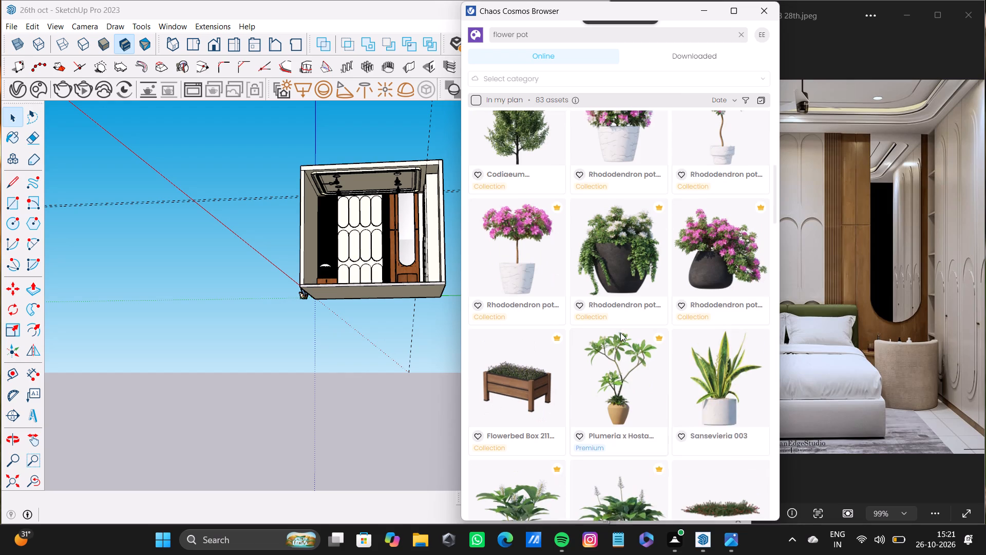
click(733, 379)
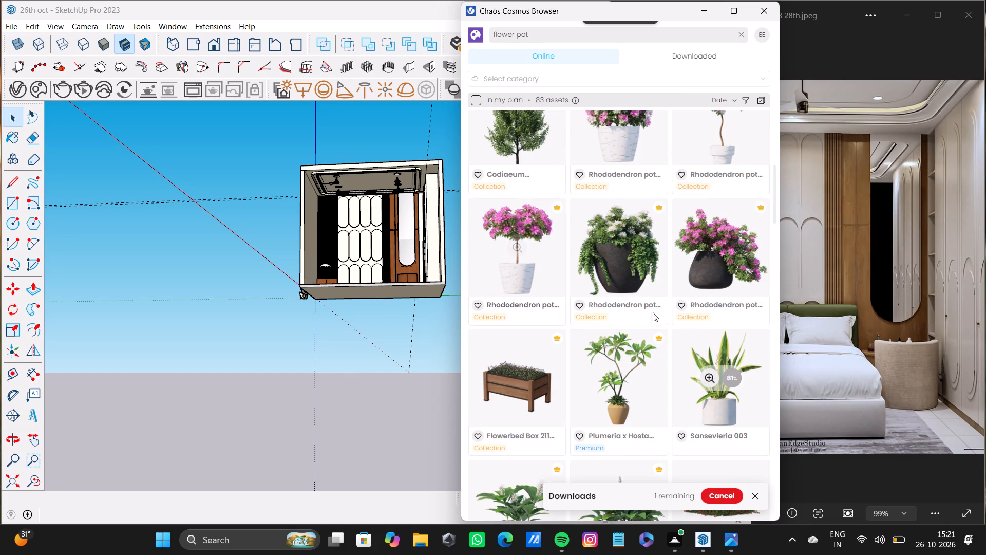
click(734, 457)
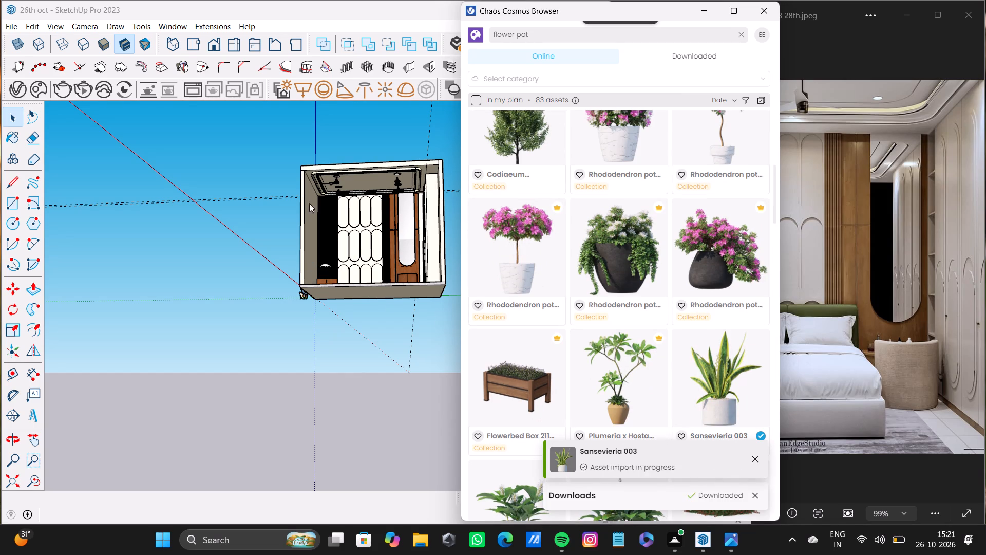
scroll(318, 252, up, 12)
middle_drag(324, 297, 288, 437)
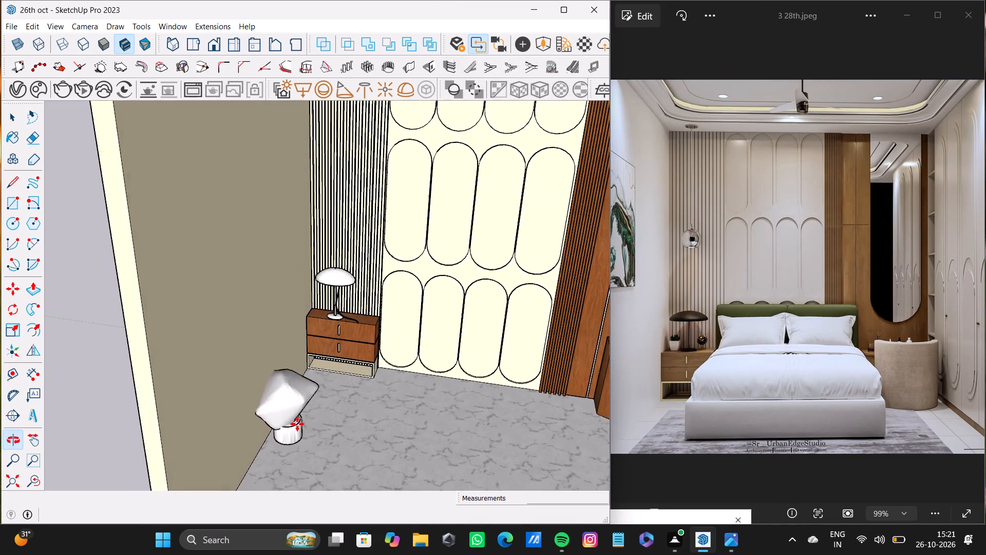
scroll(327, 383, up, 16)
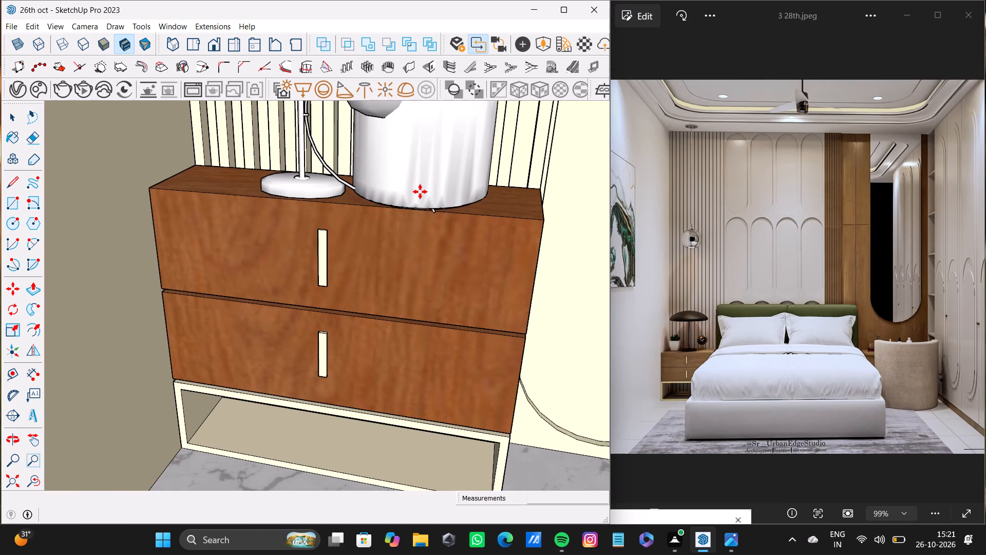
click(423, 195)
key(space)
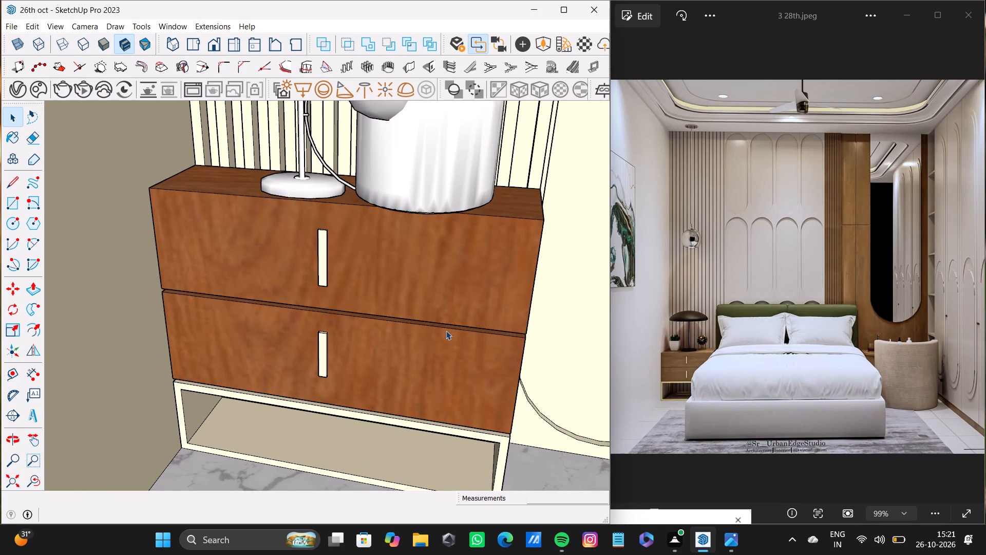
Scale the potted plant on the bedside unit down to roughly half its size.
scroll(45, 350, down, 9)
scroll(29, 188, down, 9)
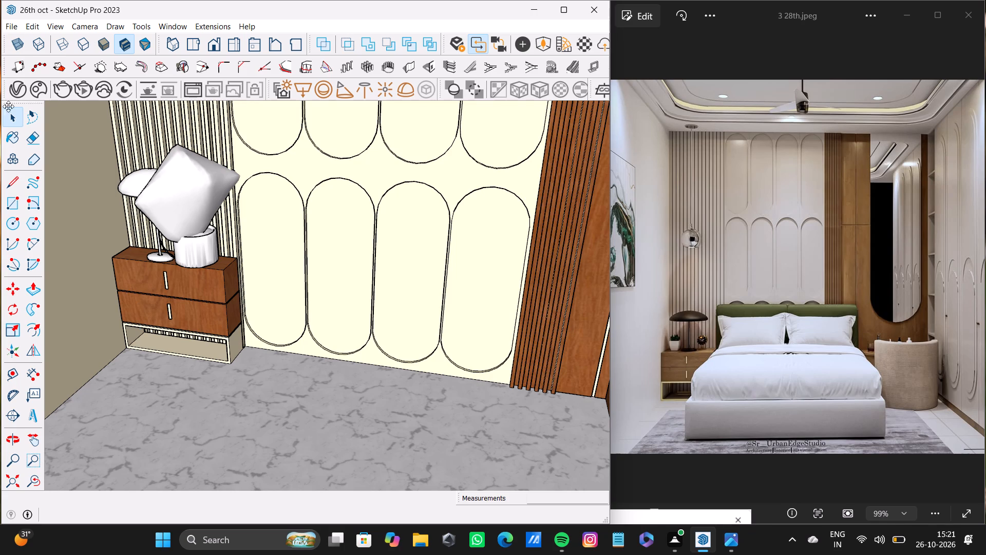
click(186, 182)
key(s)
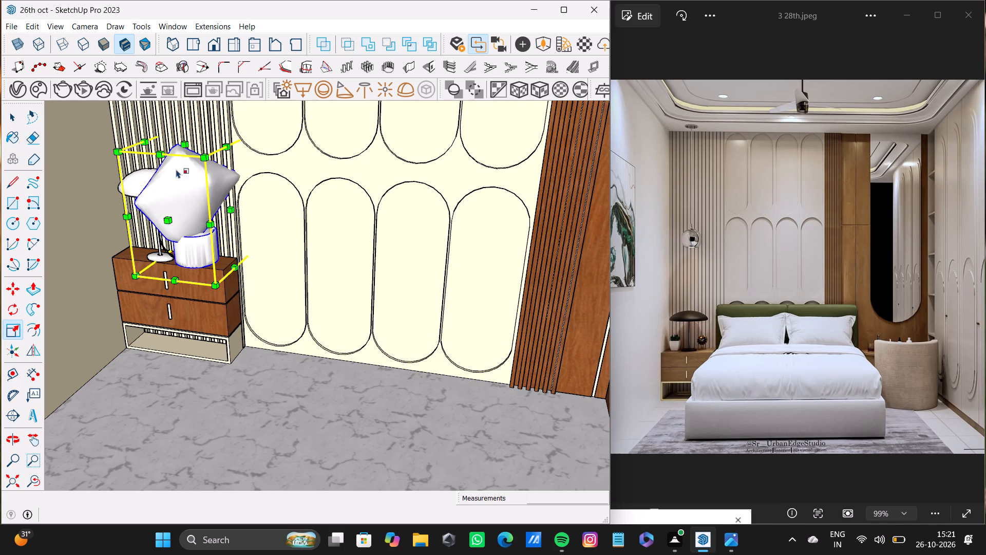
drag(167, 136, 190, 213)
Move the potted plant about 11 3/16" across the bedside unit's top so its pot stands fully on it beside the lamp.
scroll(189, 225, down, 4)
middle_drag(195, 254, 295, 263)
scroll(282, 266, up, 13)
middle_drag(287, 273, 434, 218)
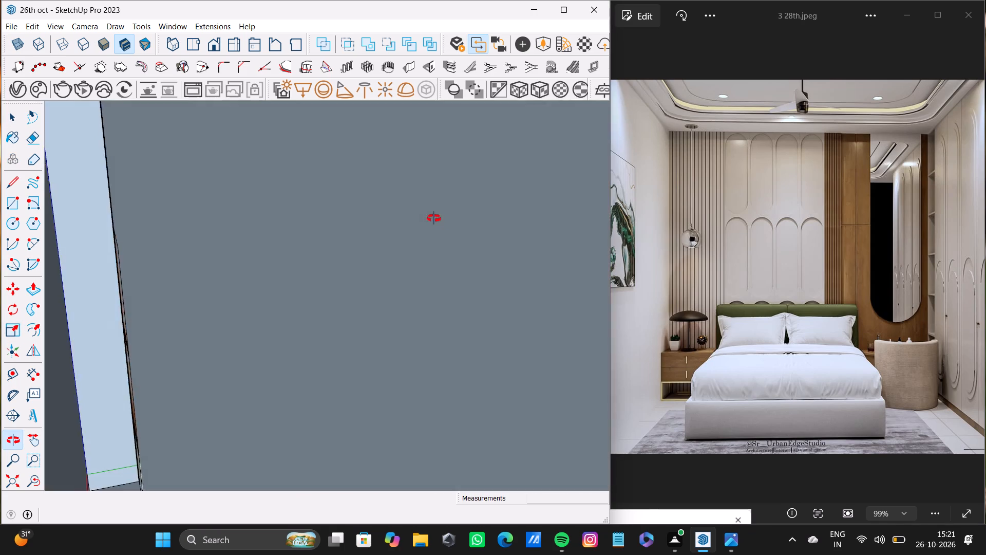
middle_drag(434, 218, 422, 276)
scroll(416, 282, up, 7)
key(space)
click(432, 248)
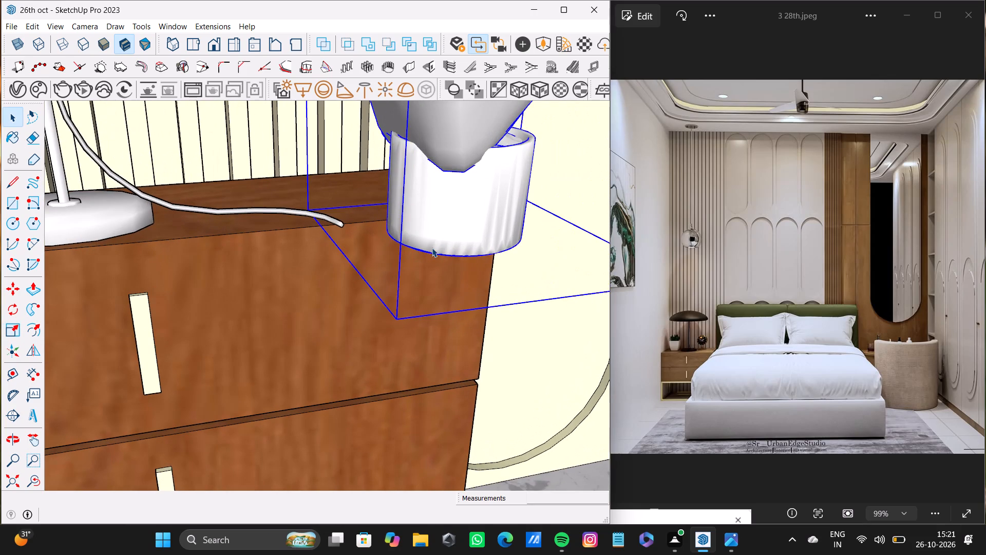
key(m)
drag(465, 260, 459, 255)
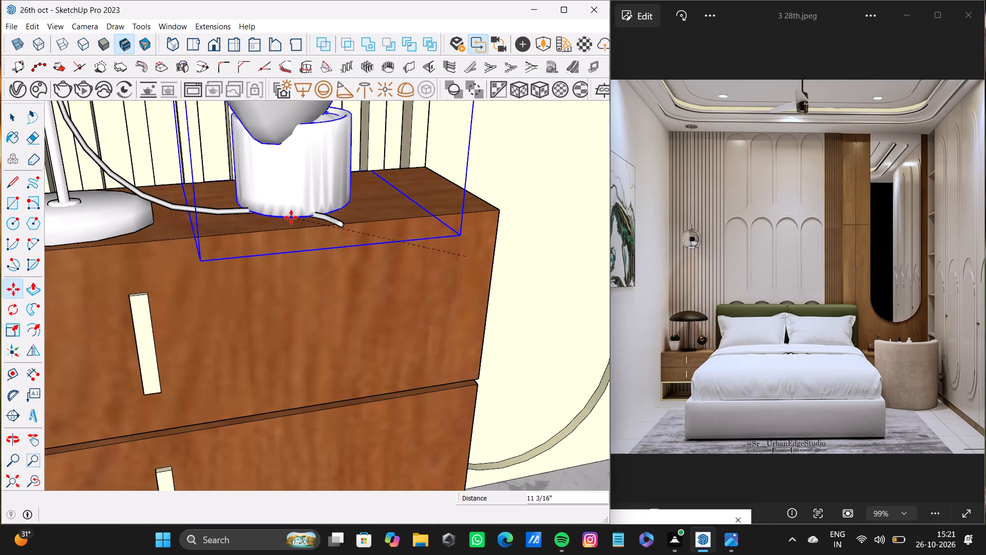
click(291, 227)
Examine the potted plant's size and position on the bedside unit, up close and within the whole room.
scroll(358, 226, down, 4)
middle_drag(363, 229, 269, 226)
scroll(269, 226, up, 2)
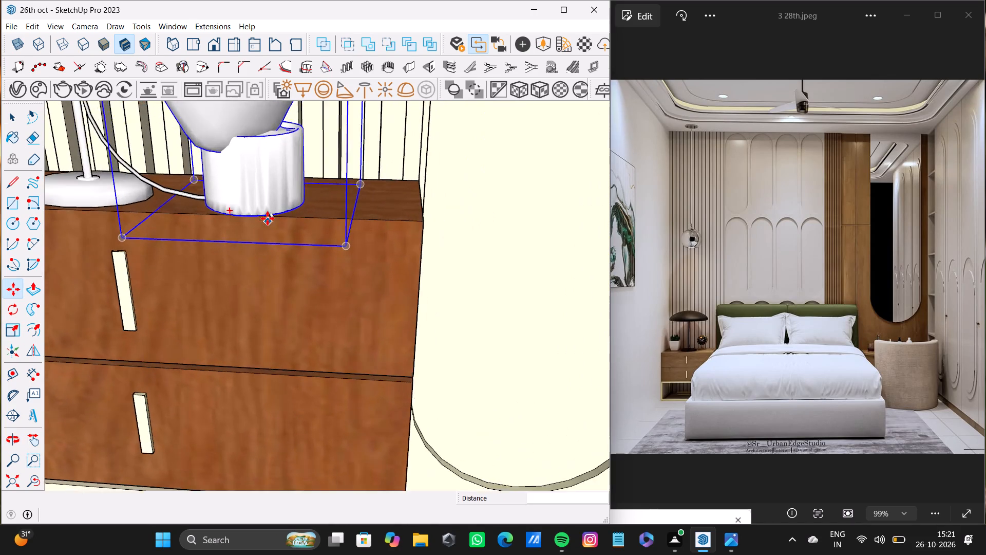
scroll(268, 218, down, 14)
shift+middle_drag(270, 219, 261, 208)
scroll(271, 205, up, 1)
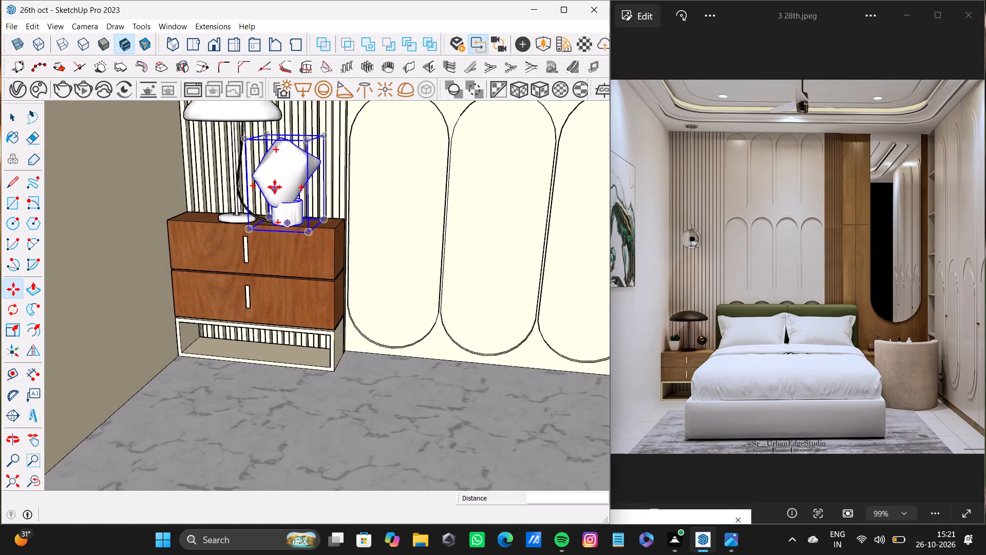
scroll(275, 187, down, 8)
scroll(283, 229, down, 4)
shift+middle_drag(283, 229, 293, 213)
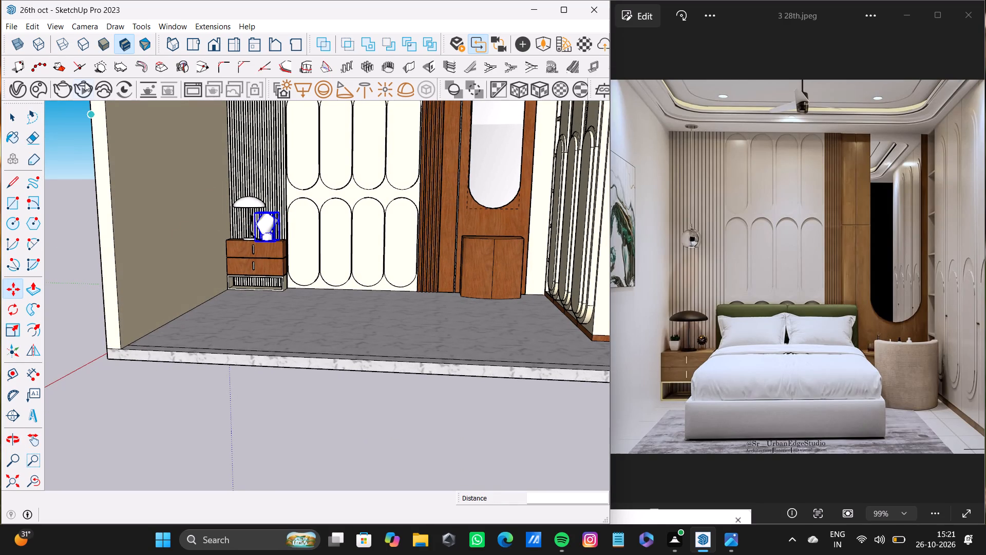
Search the Chaos Cosmos library for "photo frame" and download the Wall Pictures 02 37-47 asset.
click(37, 92)
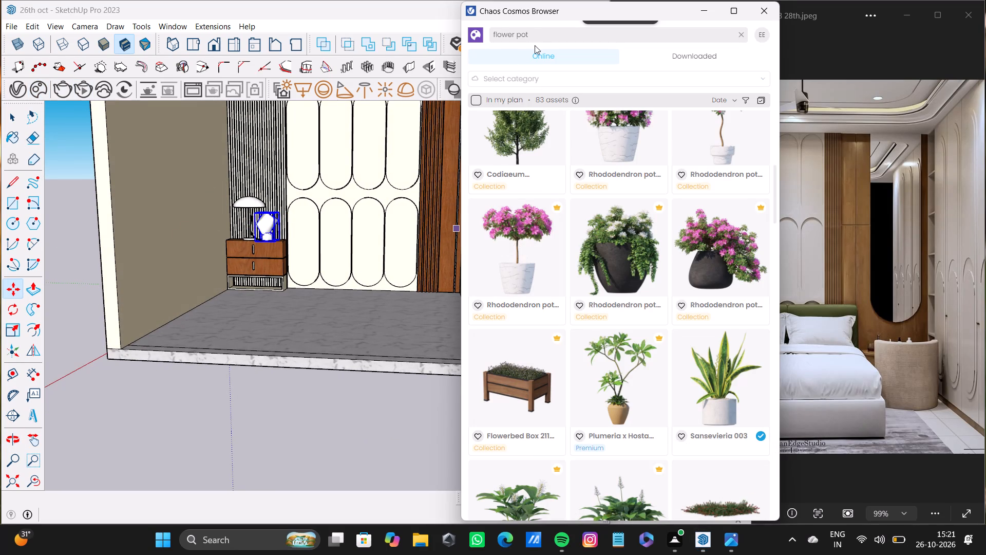
click(538, 39)
key(BackSpace)
key(BackSpace)
key(BackSpace)
key(BackSpace)
key(BackSpace)
key(BackSpace)
key(BackSpace)
key(BackSpace)
key(BackSpace)
key(BackSpace)
key(BackSpace)
key(BackSpace)
key(BackSpace)
key(BackSpace)
key(BackSpace)
key(BackSpace)
key(BackSpace)
key(BackSpace)
key(BackSpace)
key(BackSpace)
key(p)
text(ho)
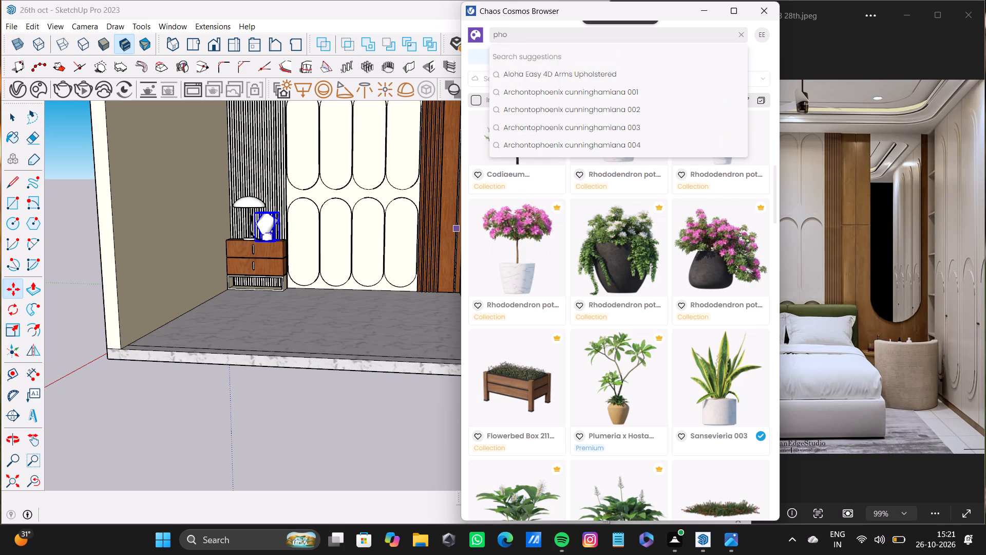
text(to)
key(space)
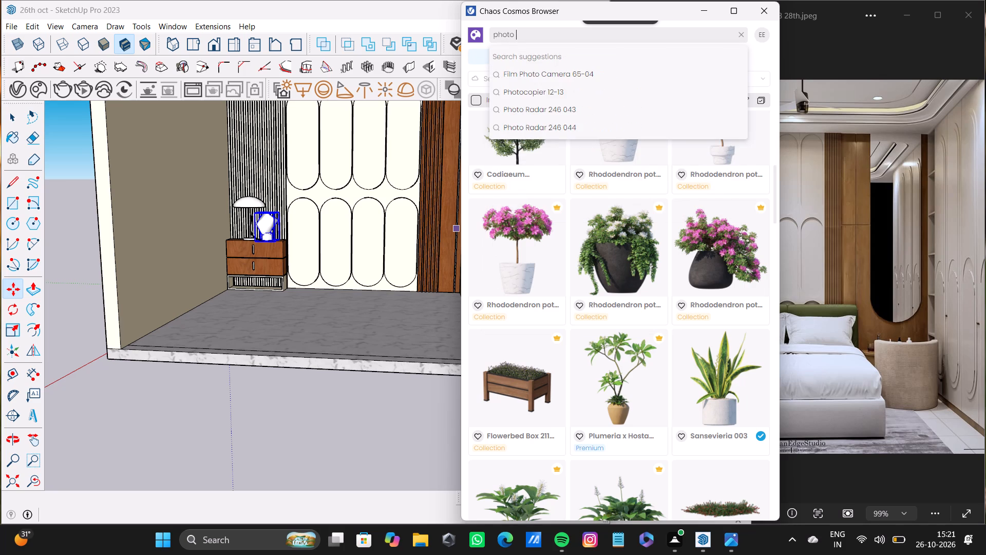
text(frame)
key(Return)
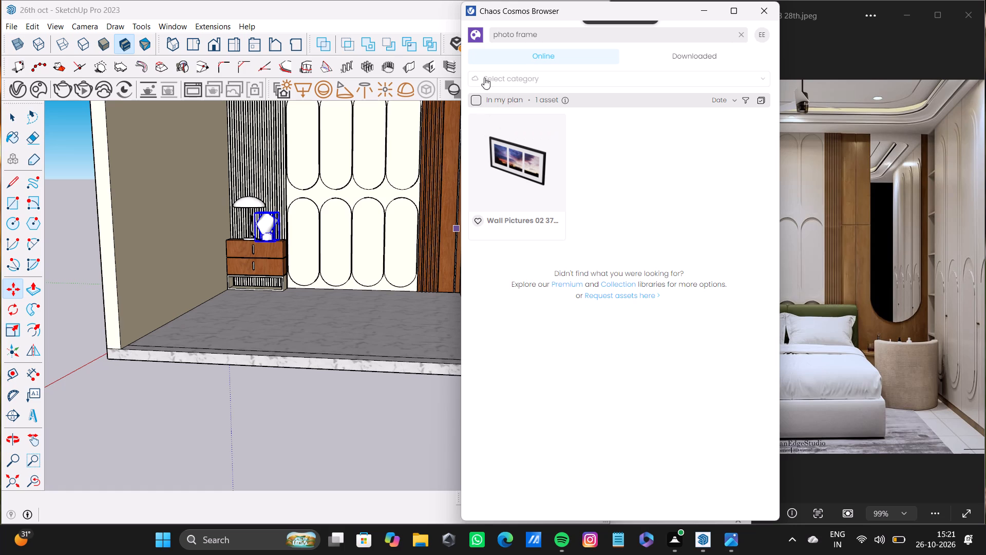
click(530, 158)
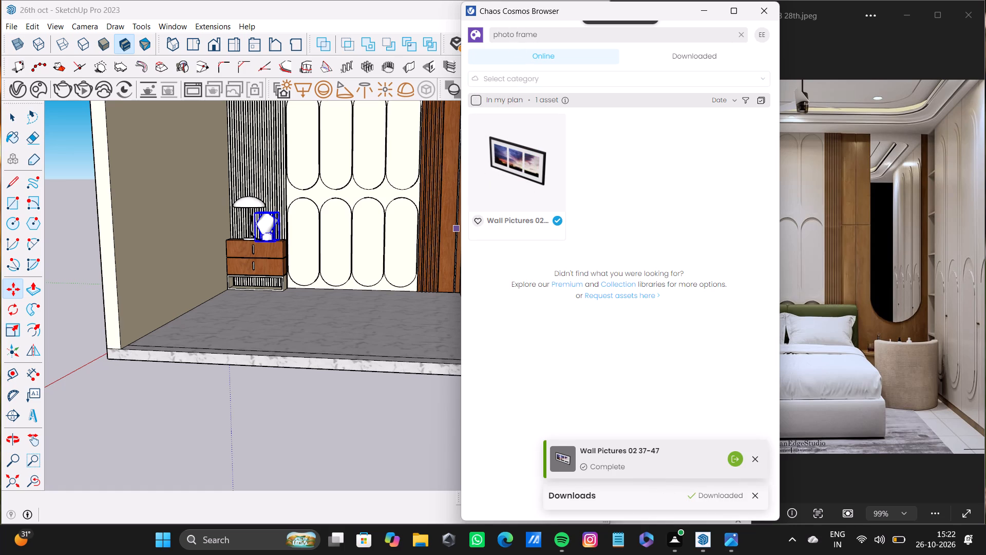
Search the Cosmos library for "picture frames 001" and look through the offered frames for a suitable wall picture.
drag(515, 34, 472, 38)
key(Return)
key(Return)
key(backslash)
key(BackSpace)
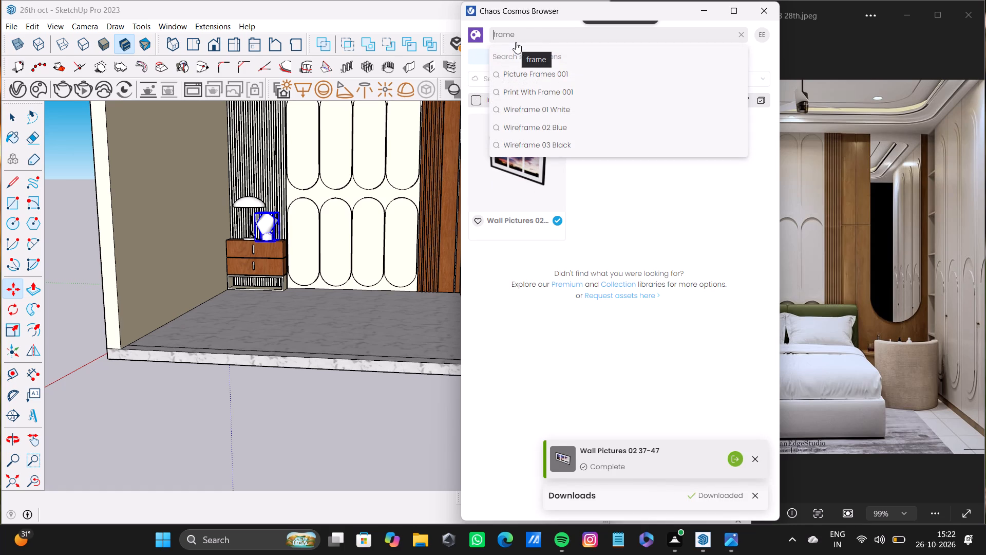
click(567, 68)
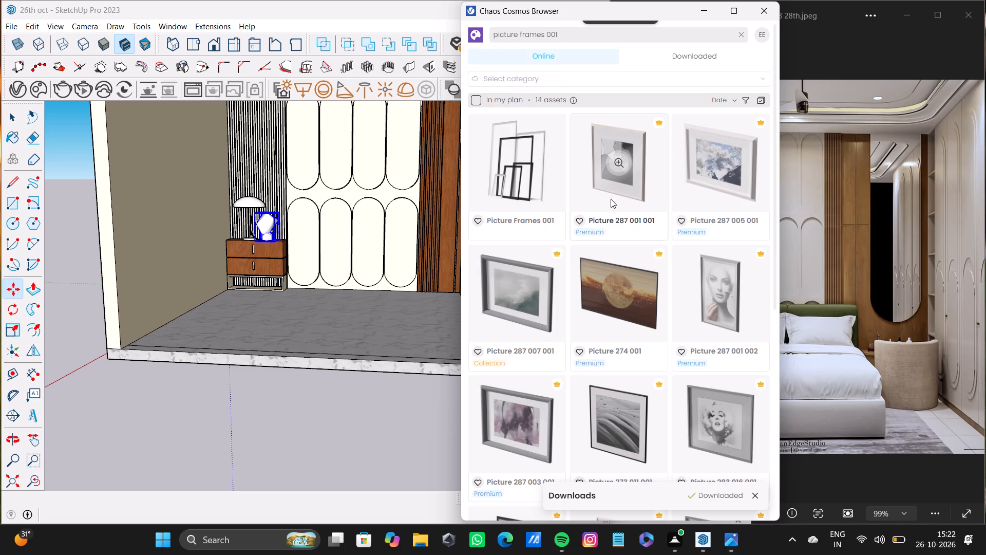
scroll(663, 311, down, 7)
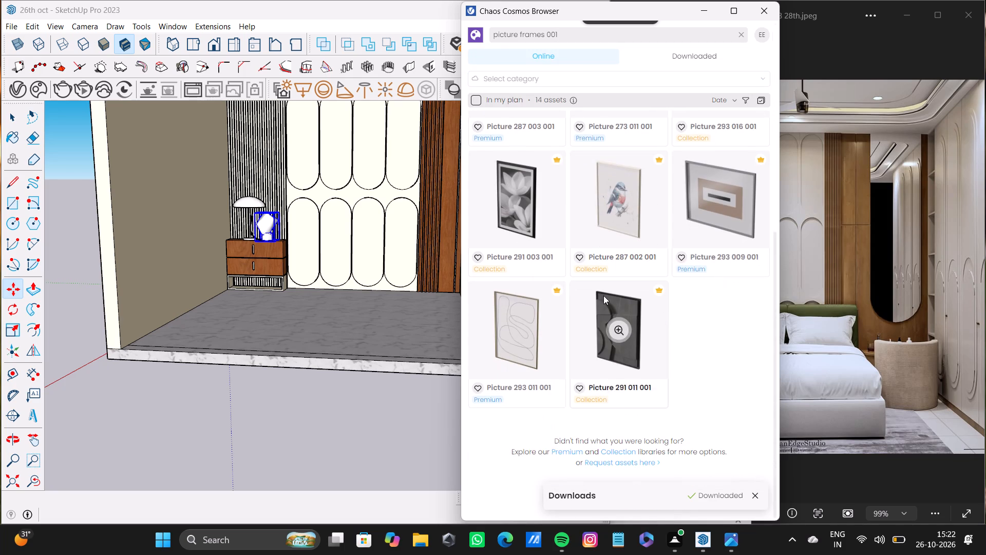
scroll(627, 319, up, 3)
scroll(669, 308, up, 4)
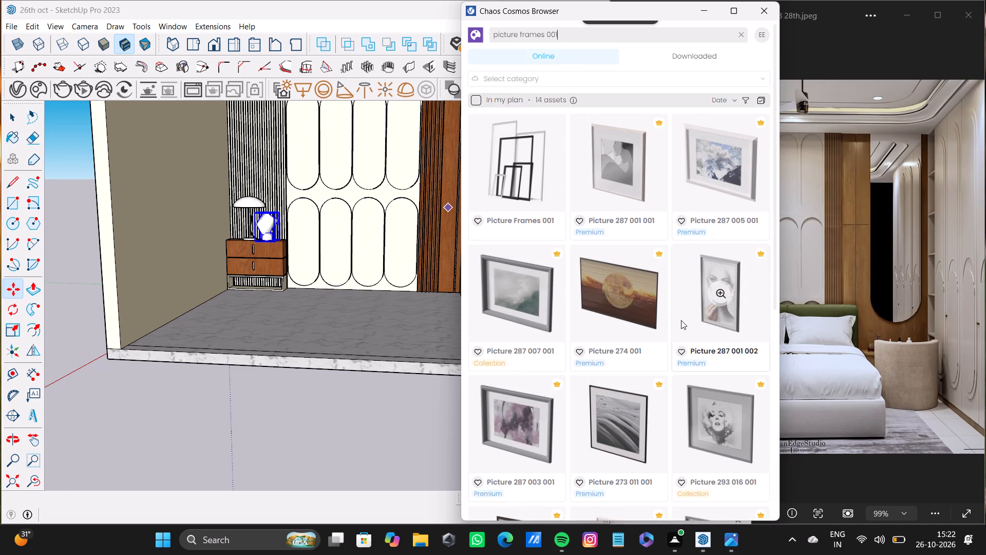
scroll(532, 196, up, 7)
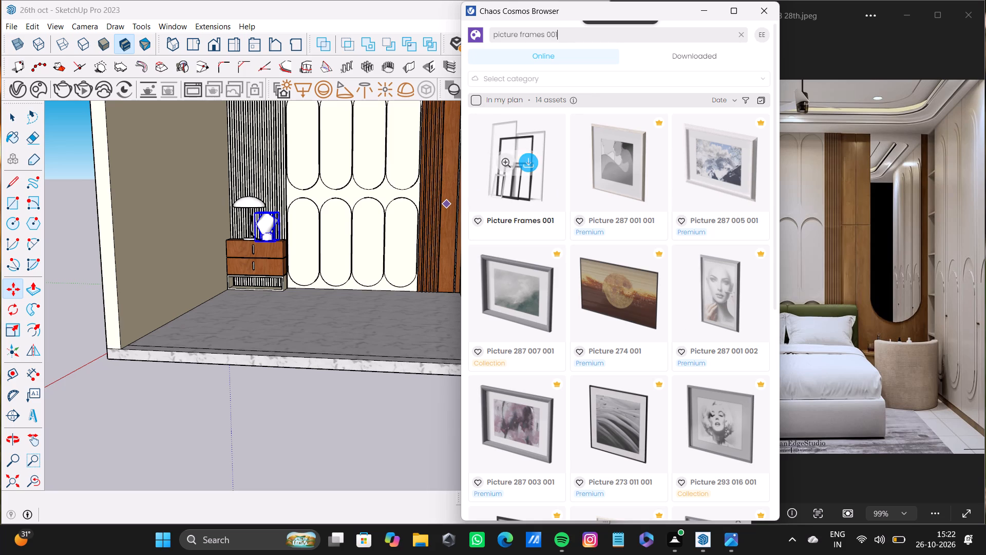
Broaden the Cosmos search to "picture frames" and look through the assets for a freely available wall picture set.
key(BackSpace)
key(BackSpace)
key(BackSpace)
key(BackSpace)
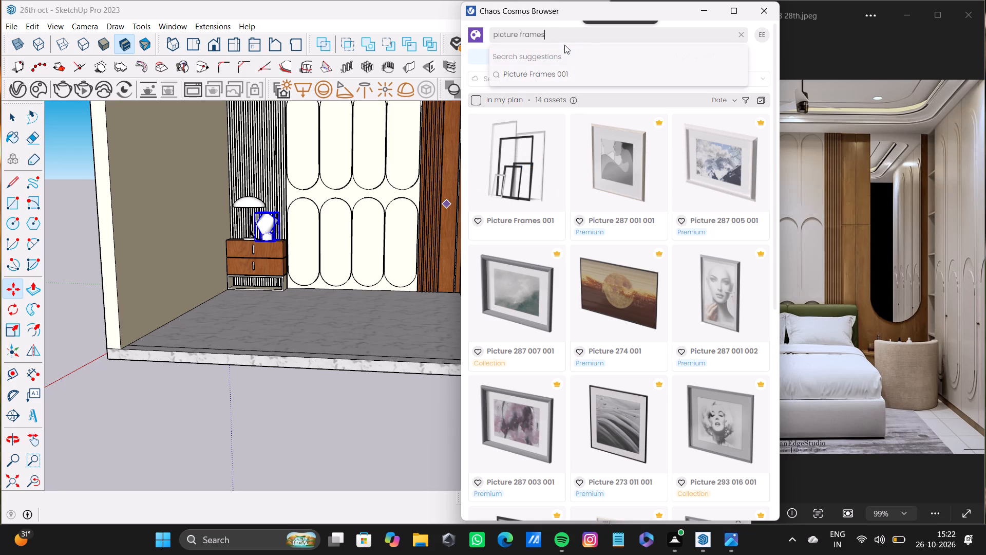
key(Return)
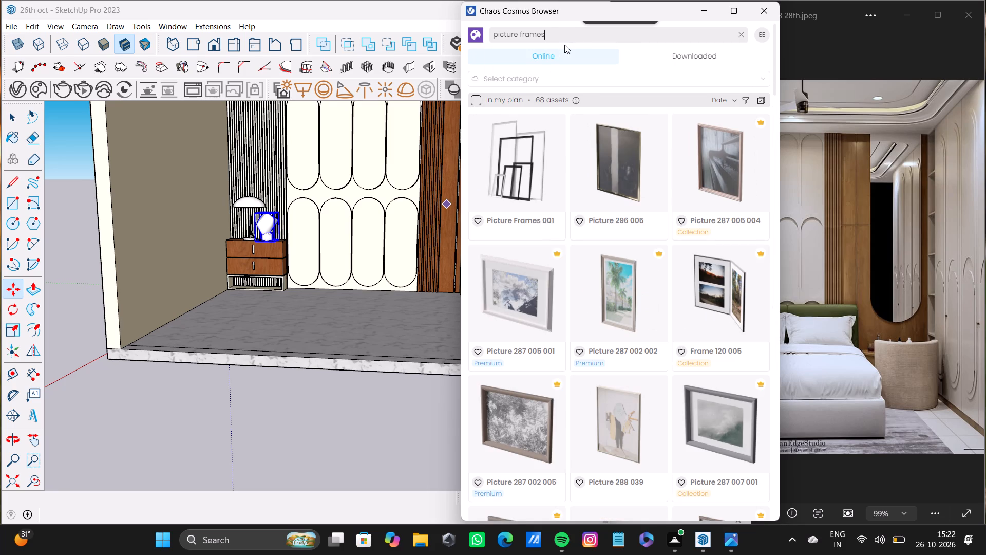
scroll(417, 176, down, 18)
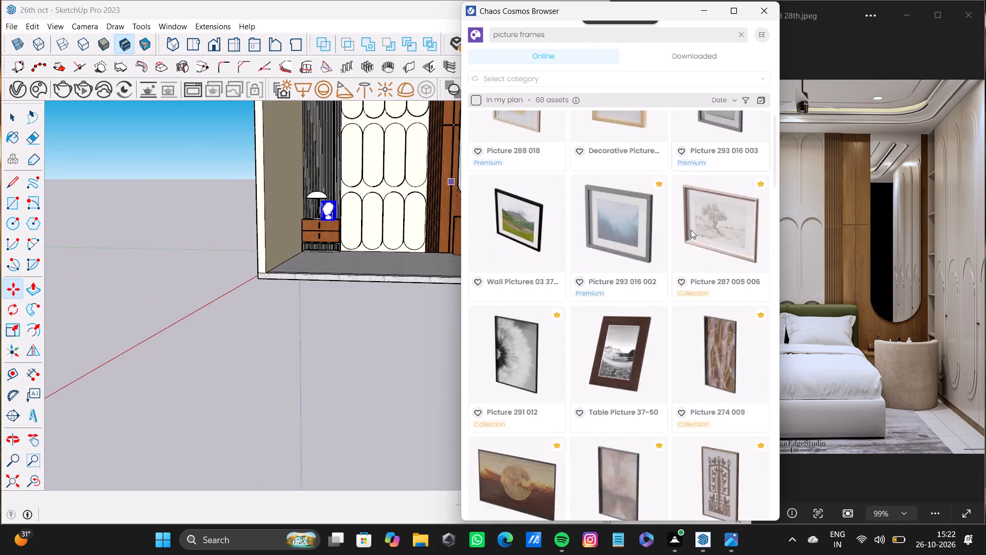
scroll(691, 230, down, 8)
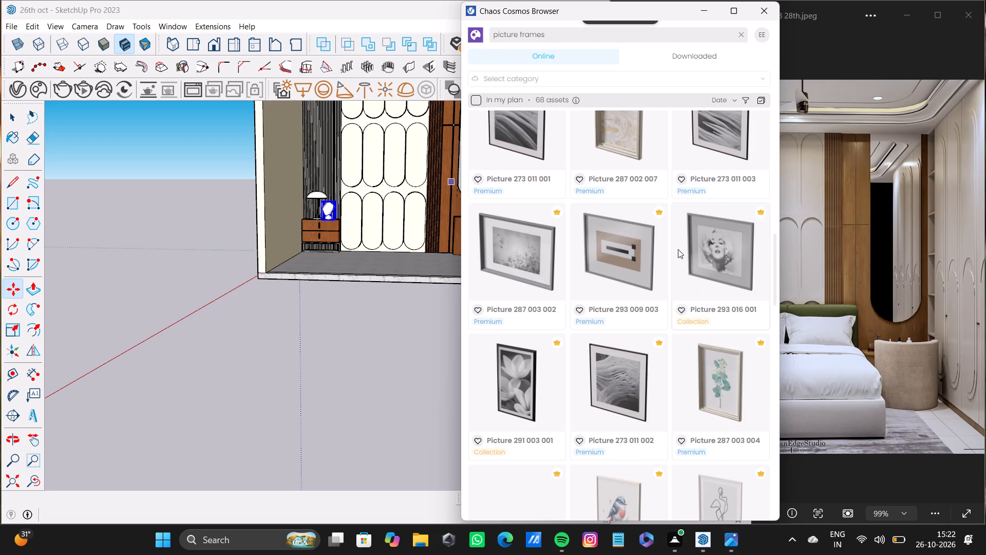
scroll(659, 342, down, 5)
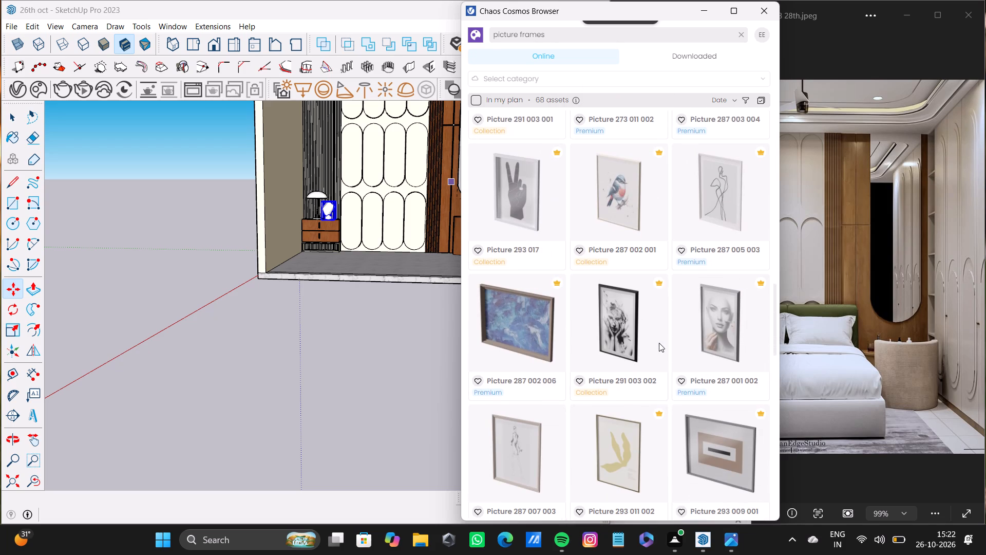
scroll(659, 350, down, 9)
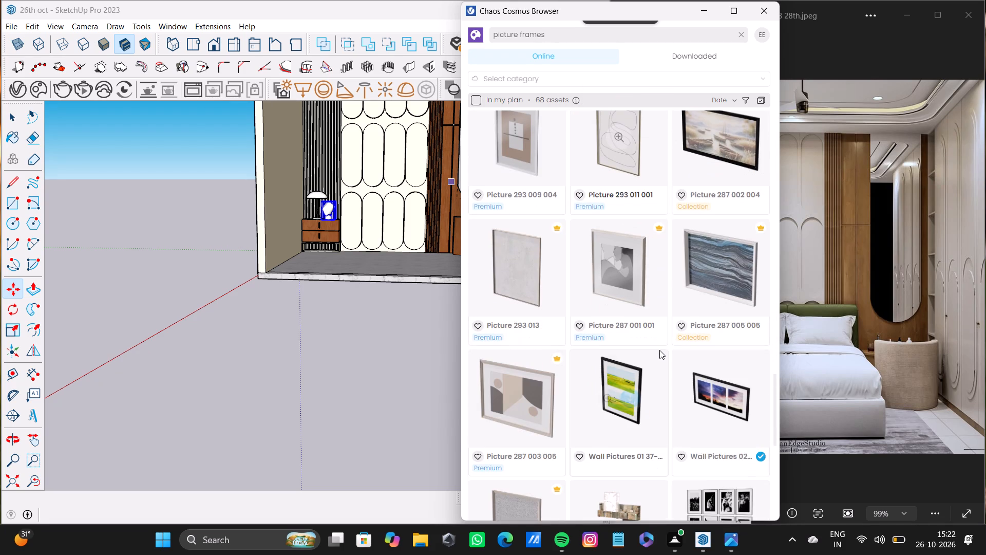
scroll(659, 350, down, 3)
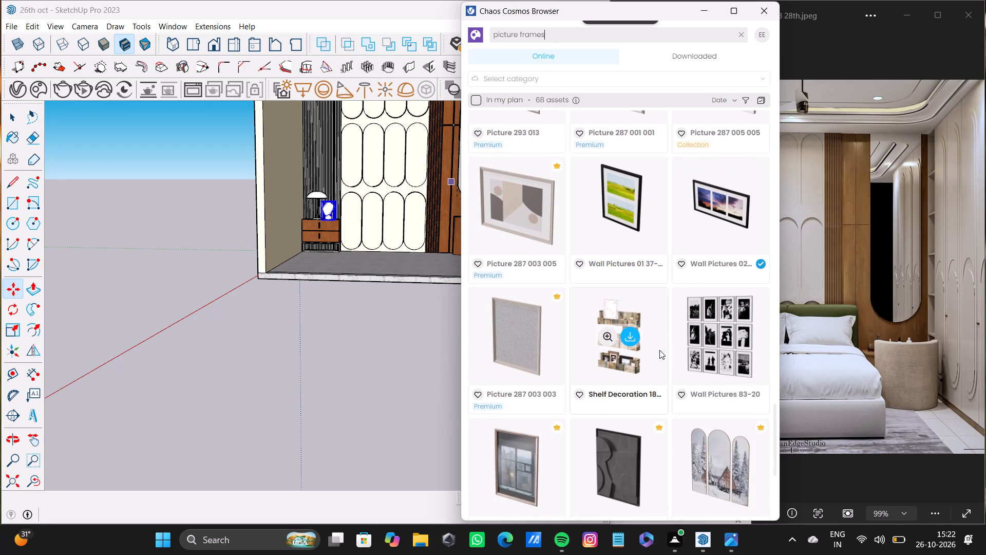
scroll(677, 413, down, 3)
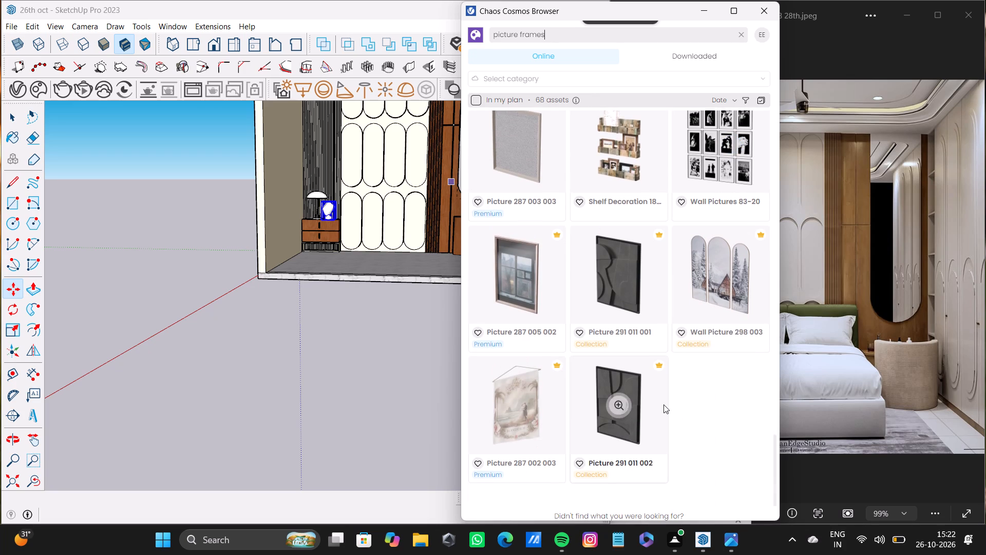
scroll(685, 364, down, 4)
scroll(682, 365, up, 4)
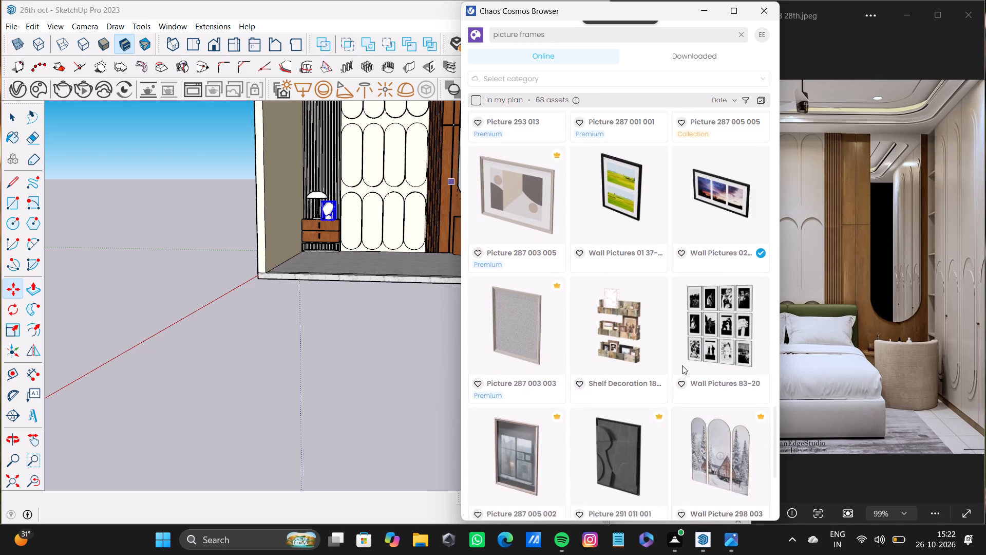
scroll(682, 365, up, 1)
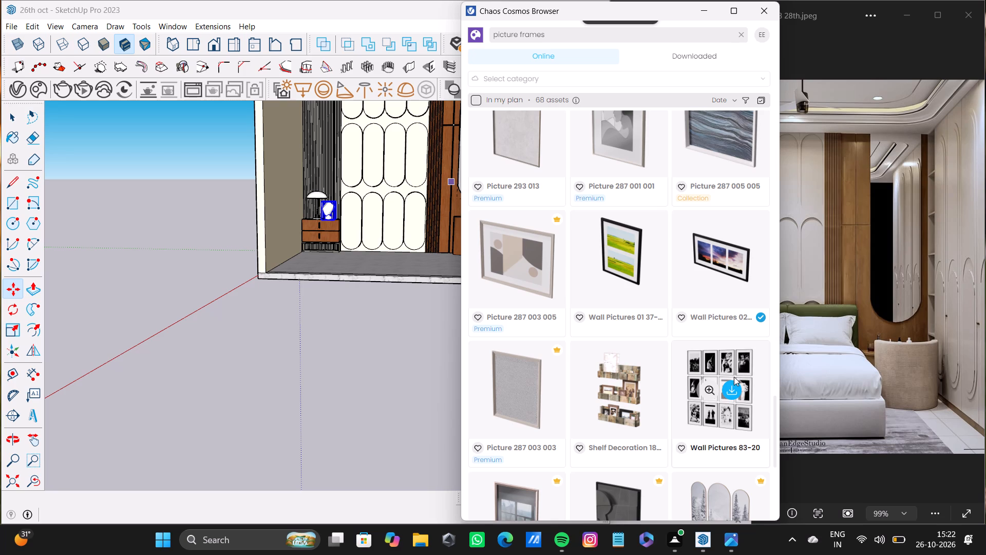
Download the Wall Pictures 83-20 asset and place it on the plain side wall next to the bedside unit.
click(731, 393)
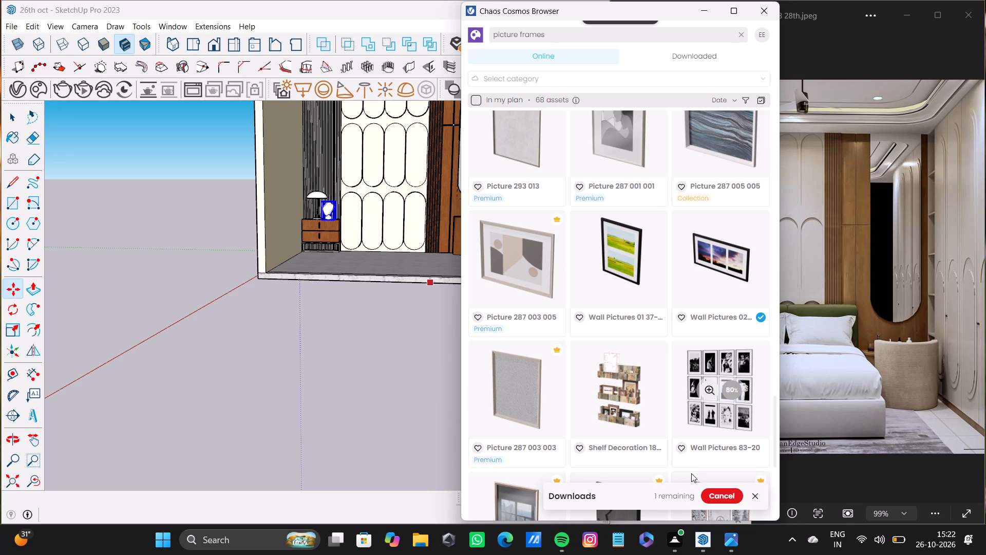
click(734, 455)
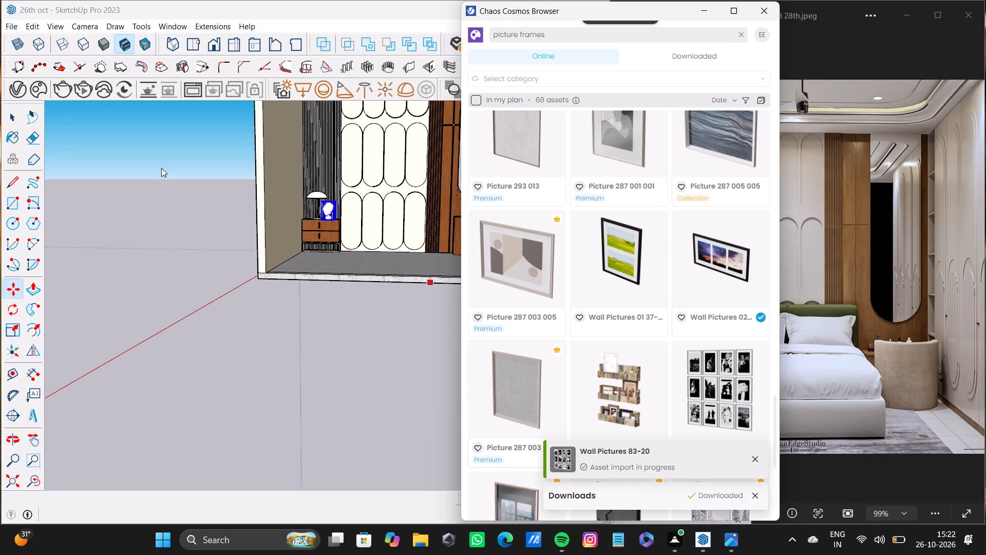
scroll(313, 194, up, 7)
scroll(296, 174, down, 13)
shift+middle_drag(278, 171, 306, 240)
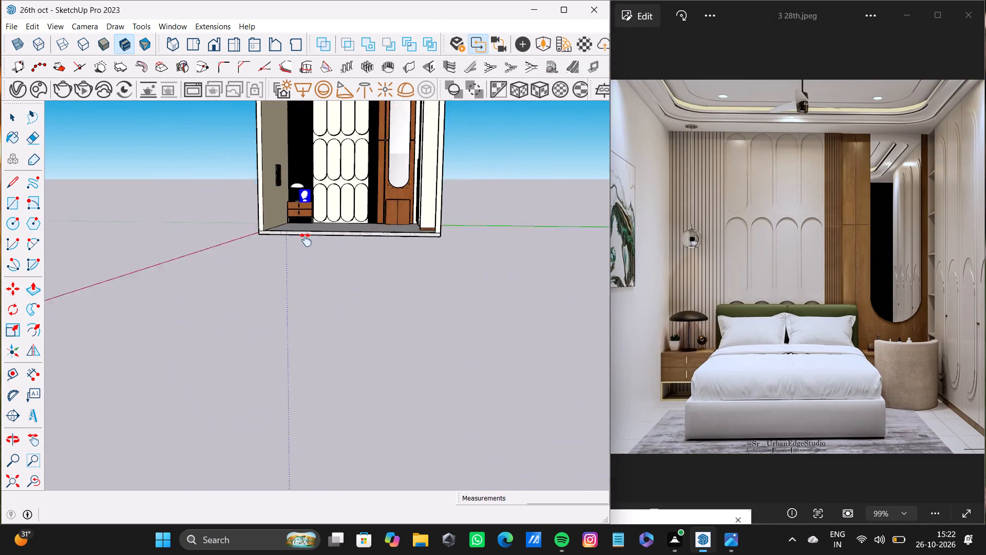
shift+middle_drag(306, 240, 161, 268)
scroll(257, 253, up, 11)
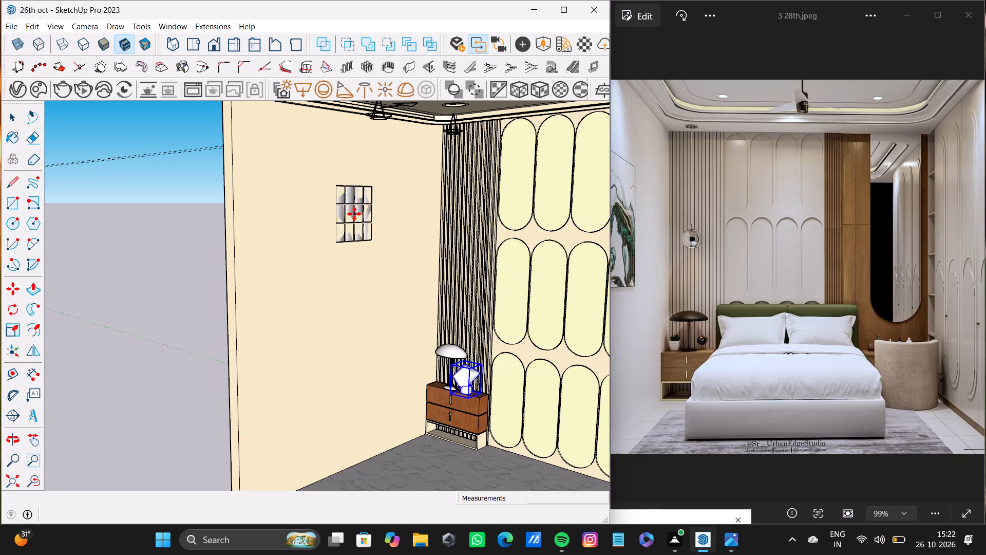
shift+middle_drag(349, 228, 328, 165)
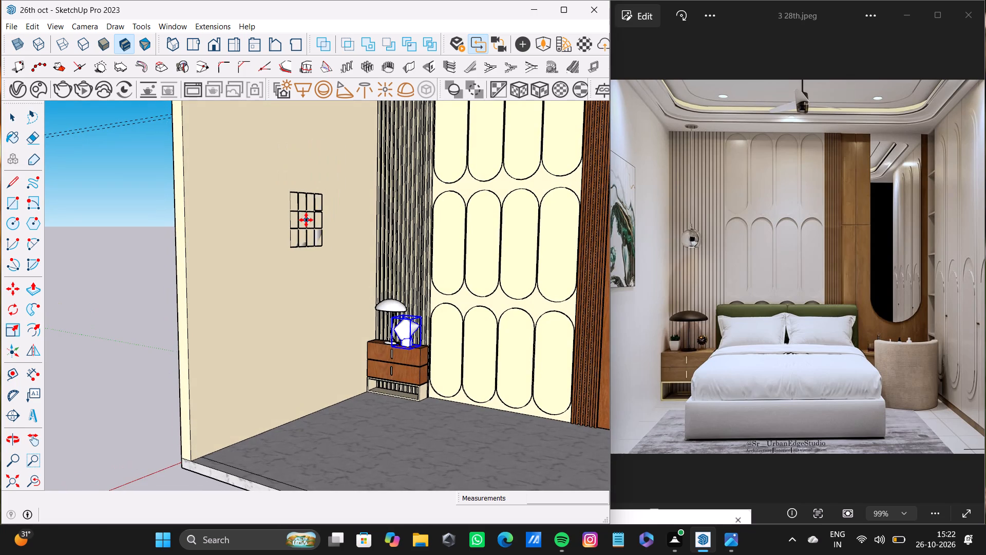
scroll(274, 247, down, 3)
middle_drag(272, 248, 338, 245)
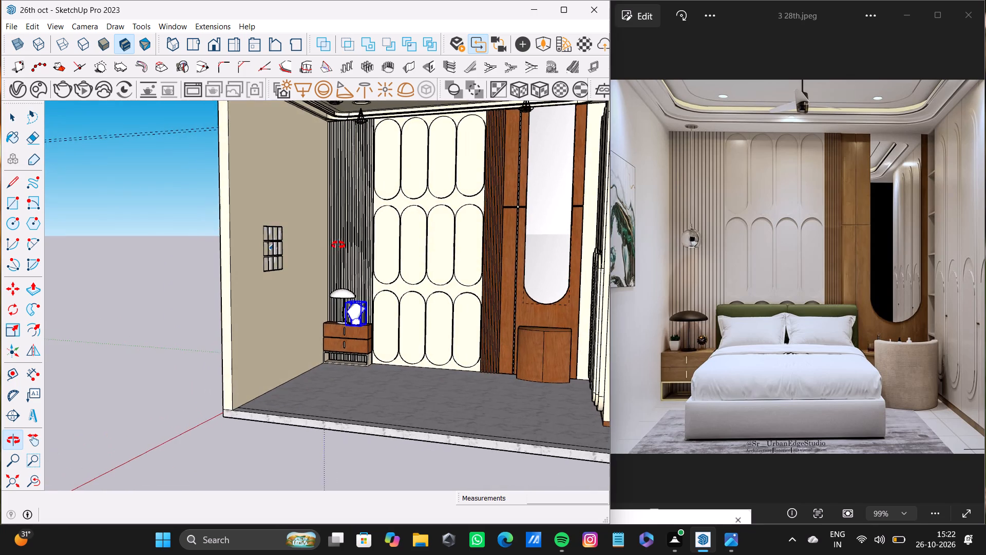
middle_drag(338, 245, 310, 276)
click(290, 211)
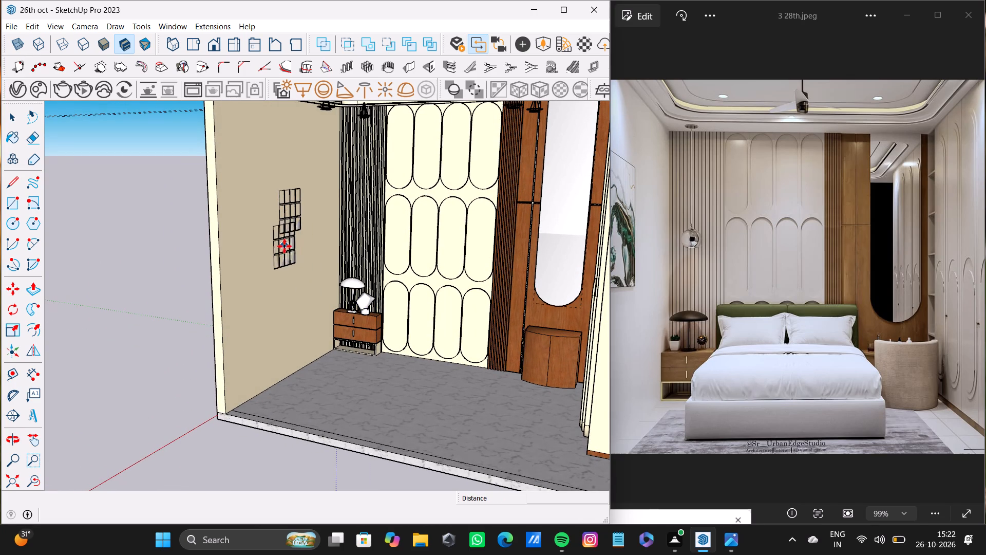
key(space)
Select the wall picture set on the side wall and scale it up proportionally from its upper corner.
click(291, 223)
key(s)
scroll(302, 225, up, 2)
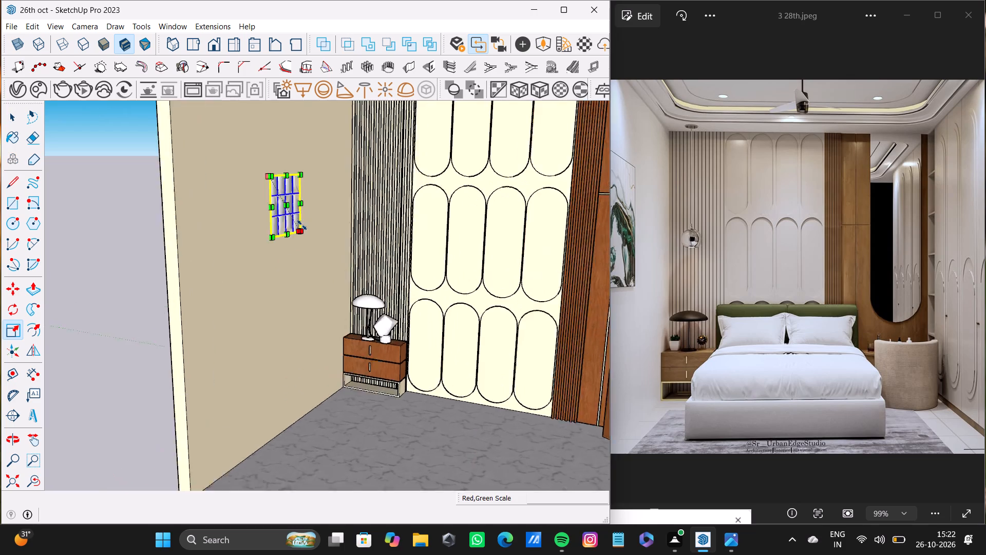
scroll(302, 225, up, 10)
drag(277, 196, 299, 197)
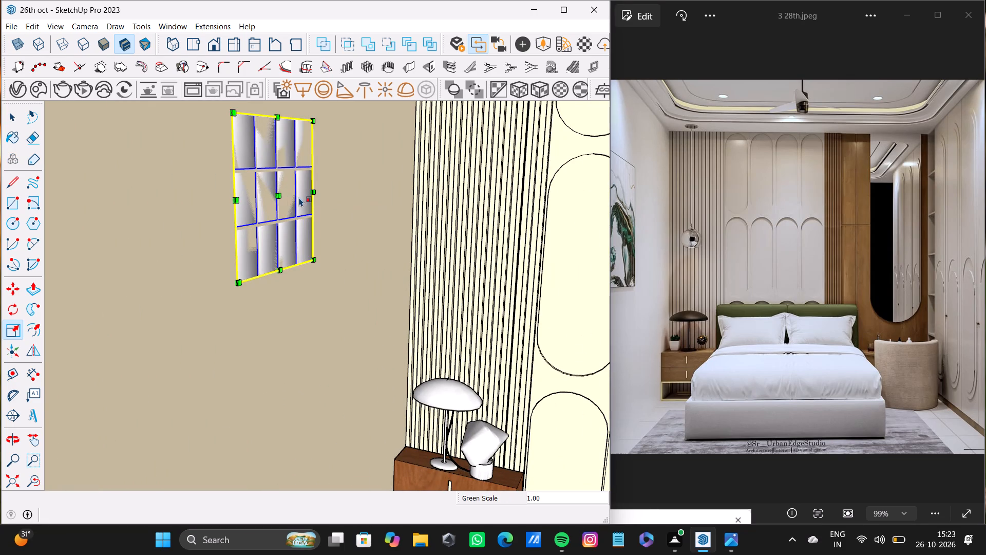
drag(227, 113, 149, 110)
scroll(213, 153, down, 4)
shift+middle_drag(222, 163, 208, 301)
drag(200, 239, 200, 239)
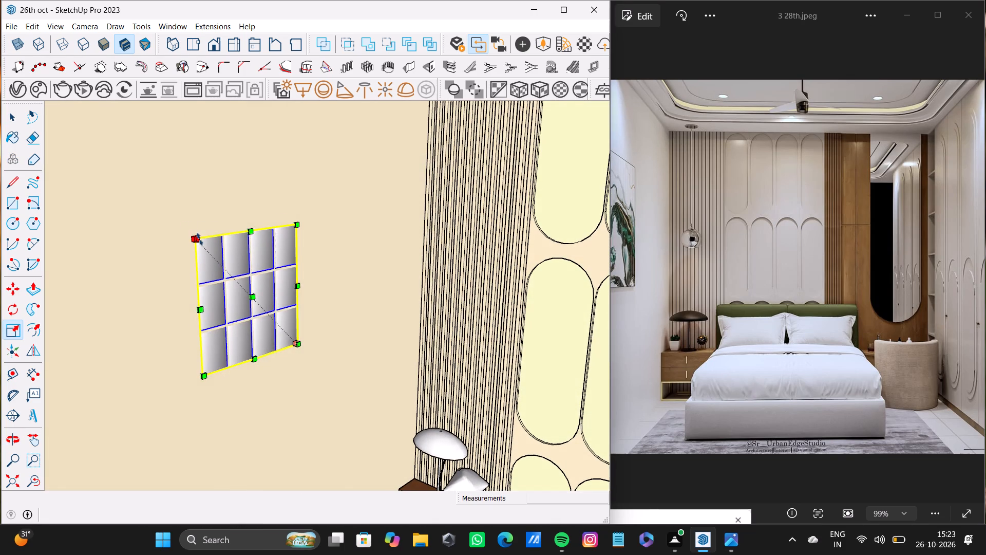
drag(200, 239, 68, 132)
scroll(224, 184, down, 7)
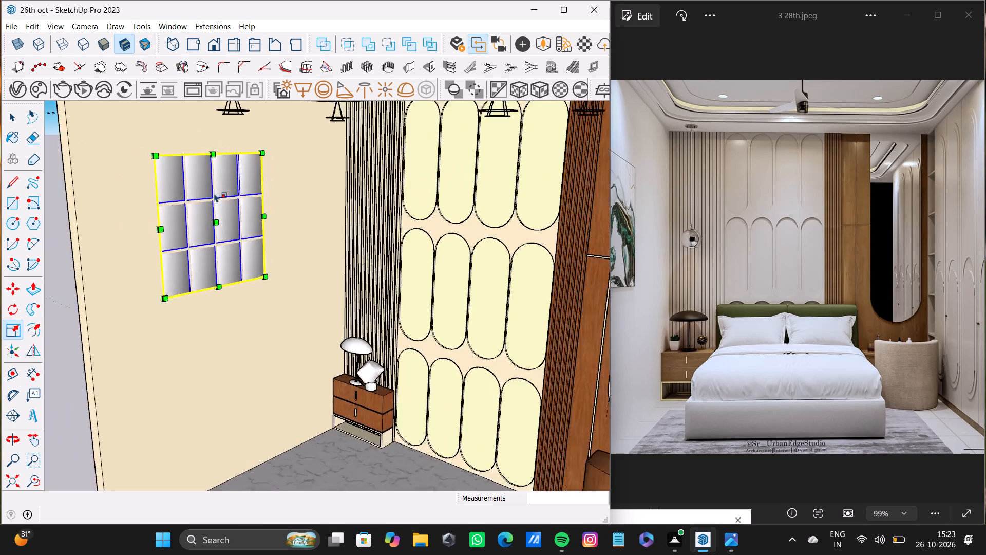
Enlarge the wall picture set again from its other upper corner by a factor of about 1.26.
scroll(214, 193, down, 7)
middle_drag(212, 209, 160, 172)
scroll(226, 219, up, 8)
shift+middle_drag(229, 194, 265, 207)
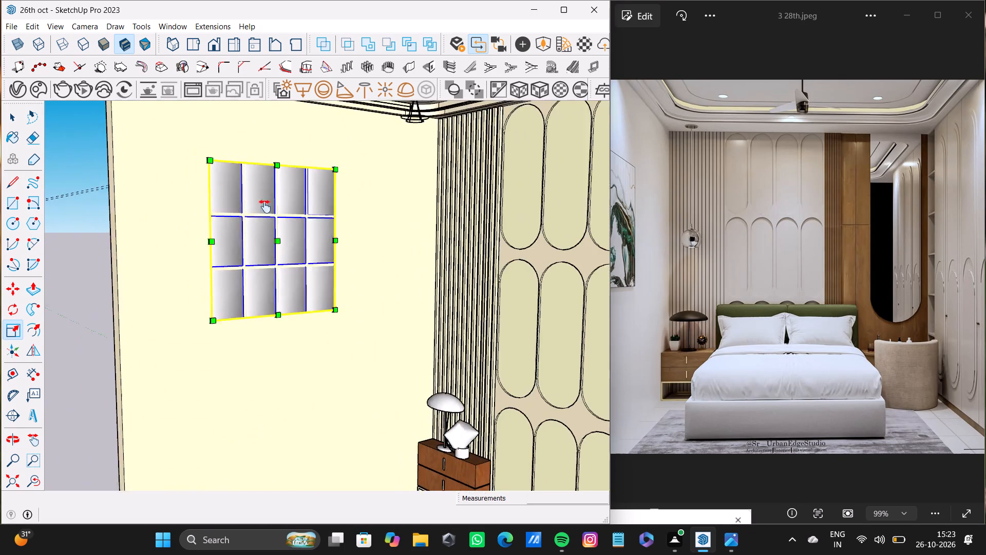
shift+middle_drag(265, 207, 275, 187)
scroll(339, 170, up, 3)
drag(353, 145, 364, 93)
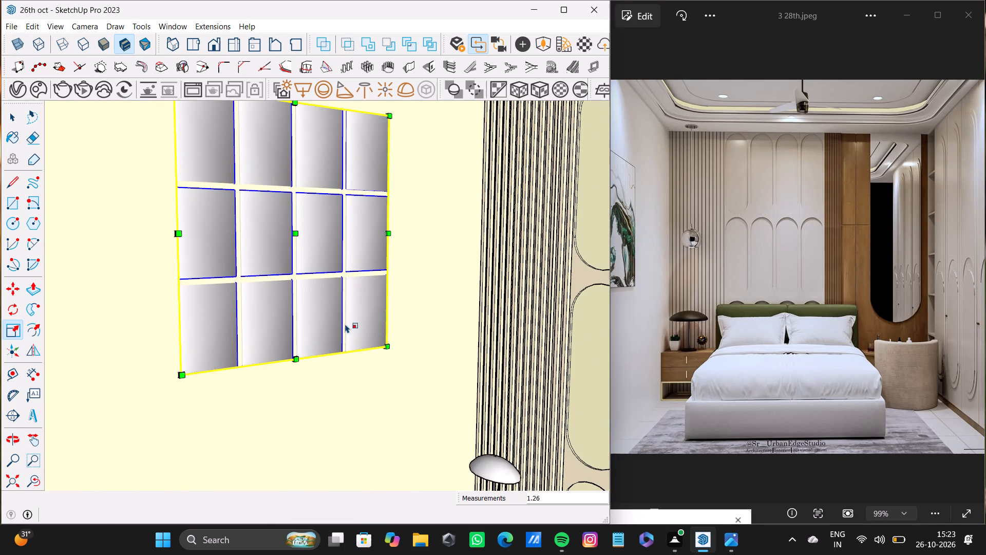
Stretch the wall picture set downward from its lower edge so it covers more of the side wall's height.
drag(294, 357, 296, 445)
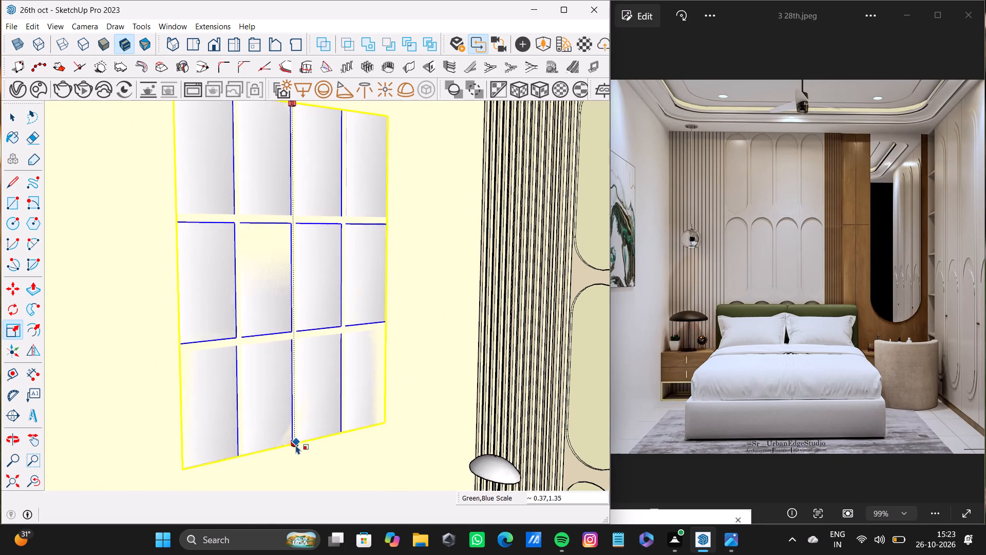
drag(296, 445, 295, 464)
scroll(304, 433, down, 3)
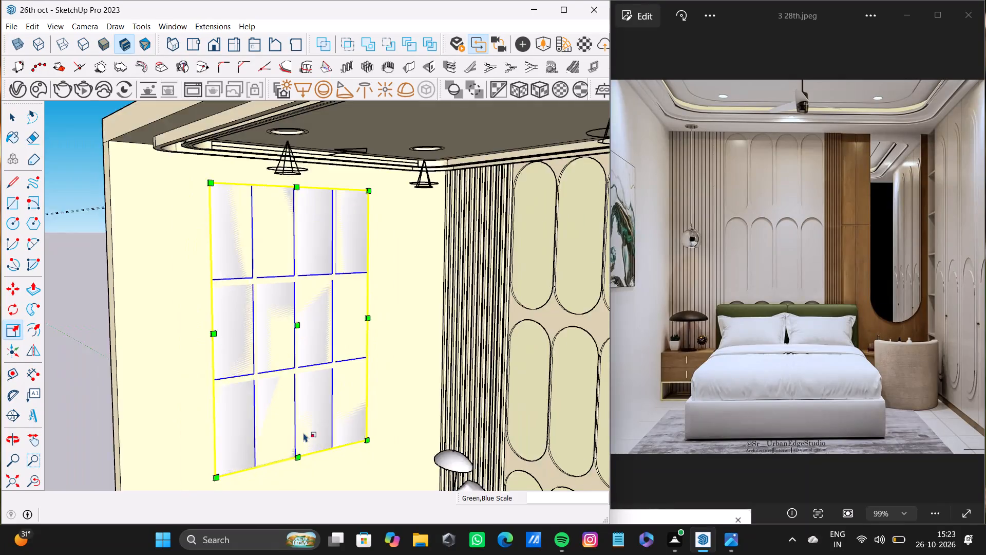
scroll(304, 433, down, 2)
middle_drag(304, 430, 350, 385)
drag(282, 359, 294, 360)
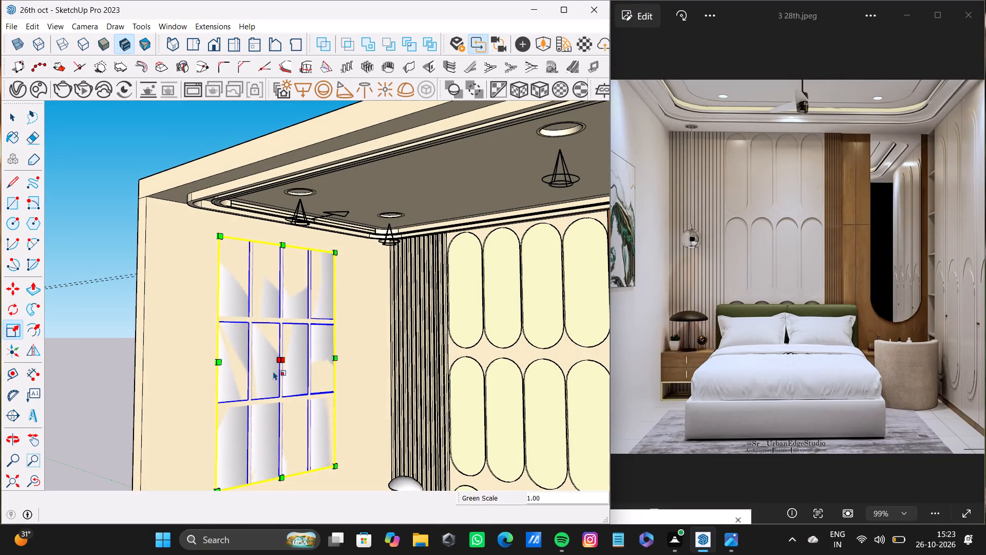
Move the wall picture set about 9" along the green axis, out from the side wall into the room.
scroll(273, 371, down, 5)
middle_drag(272, 375, 362, 398)
scroll(273, 412, up, 5)
shift+middle_drag(242, 408, 238, 280)
scroll(223, 311, down, 4)
middle_drag(221, 317, 269, 317)
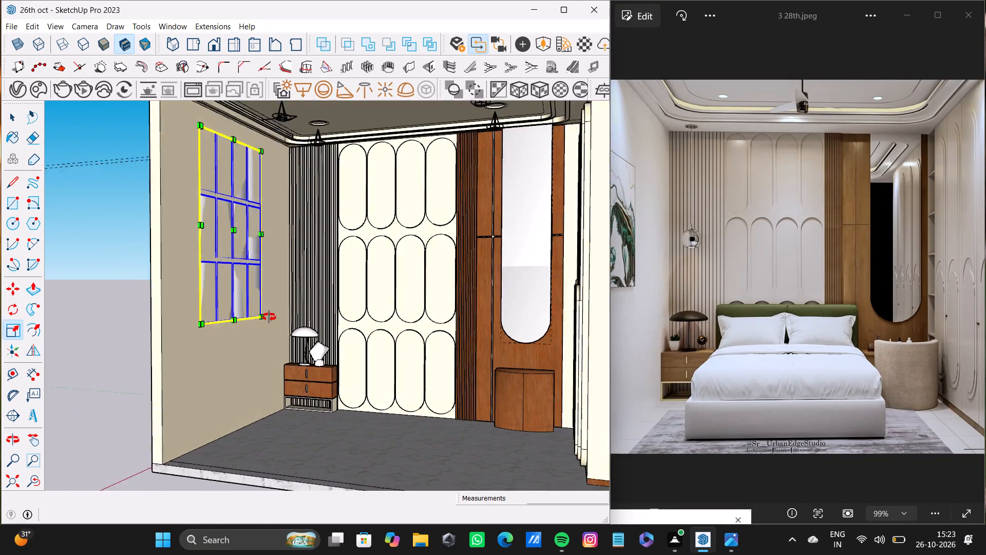
middle_drag(269, 317, 270, 317)
scroll(213, 322, up, 3)
key(space)
click(218, 301)
key(m)
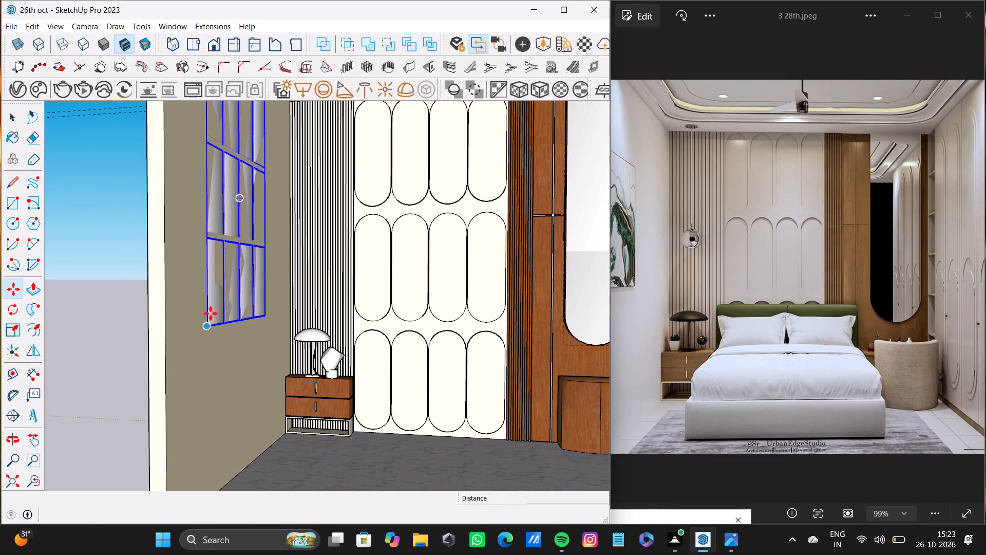
click(212, 328)
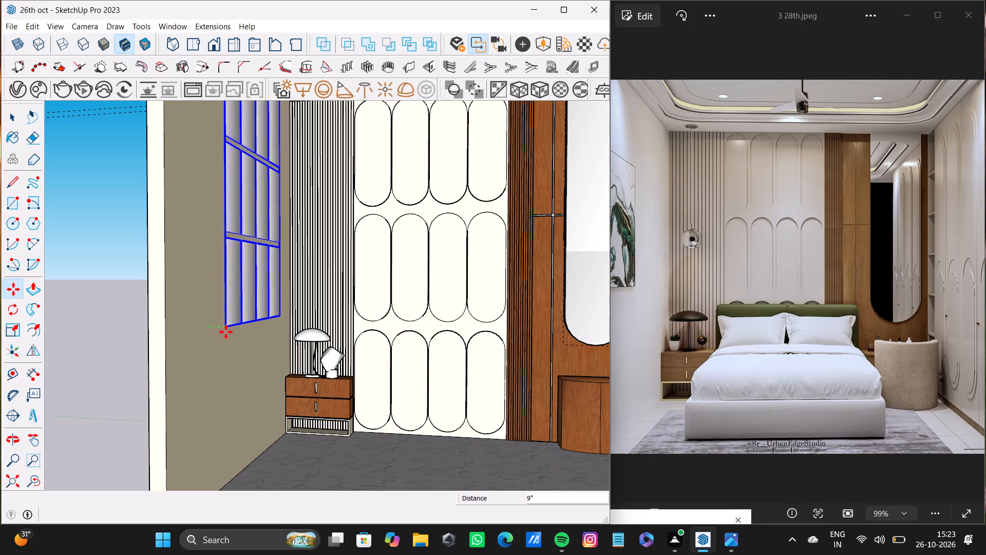
click(226, 333)
Move the wall picture set slightly back along the green axis toward the side wall.
scroll(213, 332, down, 4)
middle_drag(213, 332, 282, 341)
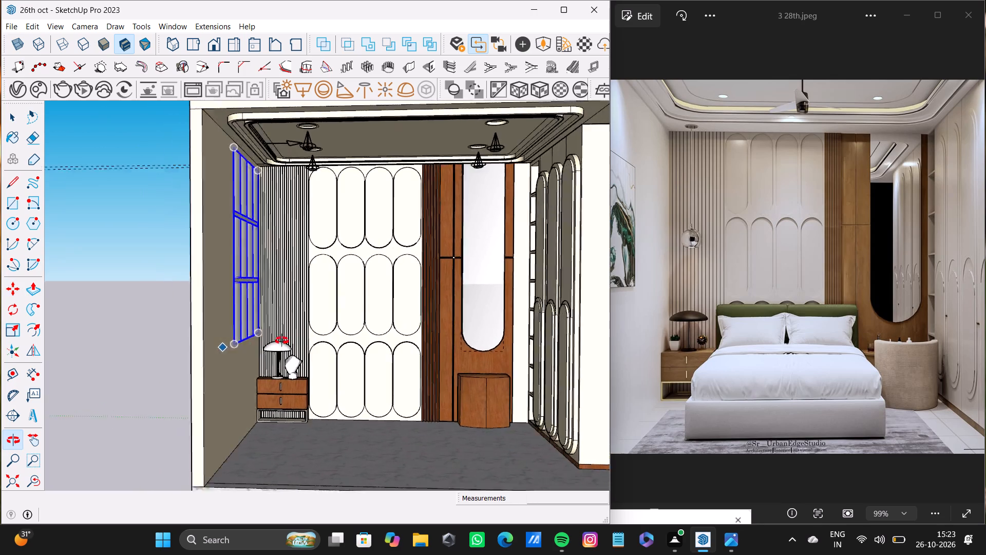
middle_drag(282, 341, 271, 349)
scroll(258, 351, up, 6)
click(236, 343)
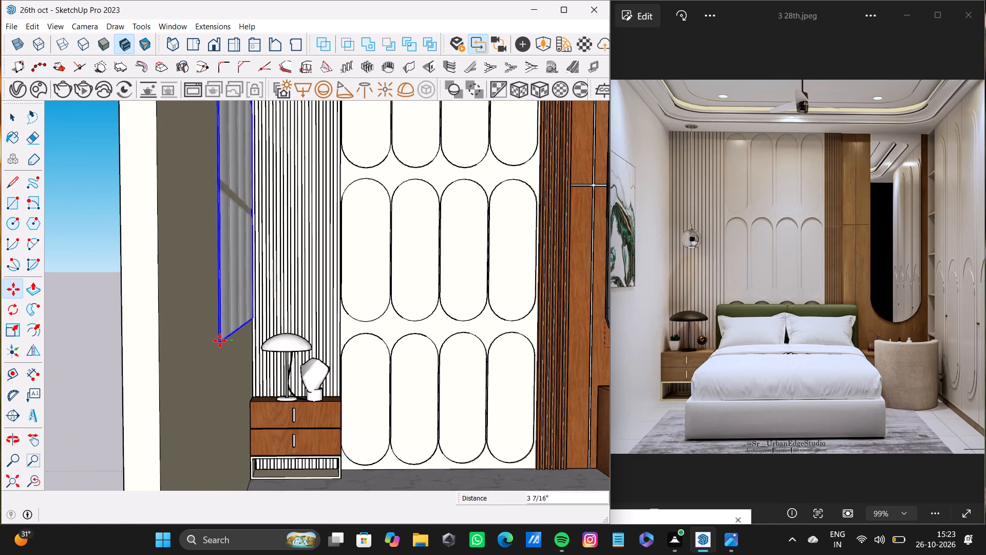
click(212, 344)
Search the Chaos Cosmos library for "bed".
scroll(220, 345, down, 8)
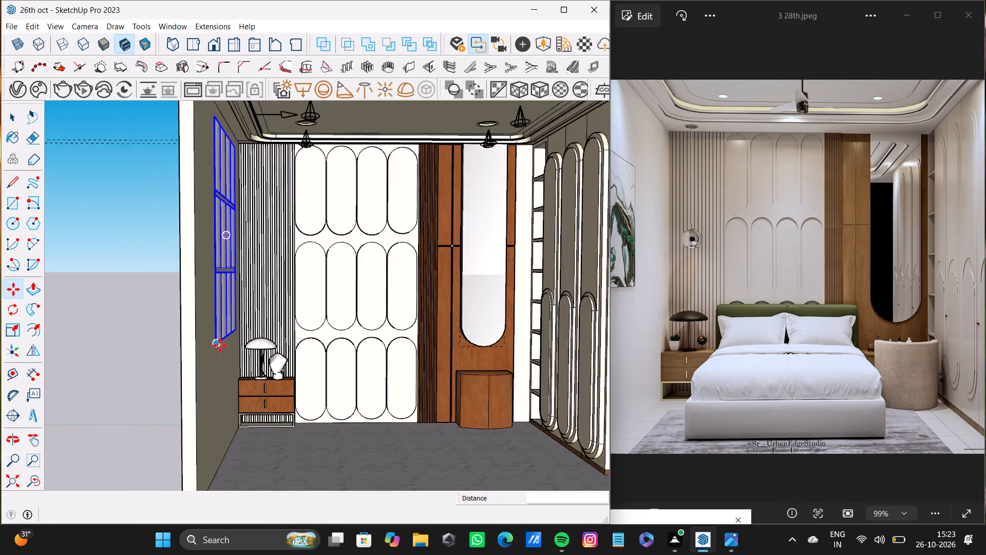
middle_drag(224, 345, 8, 384)
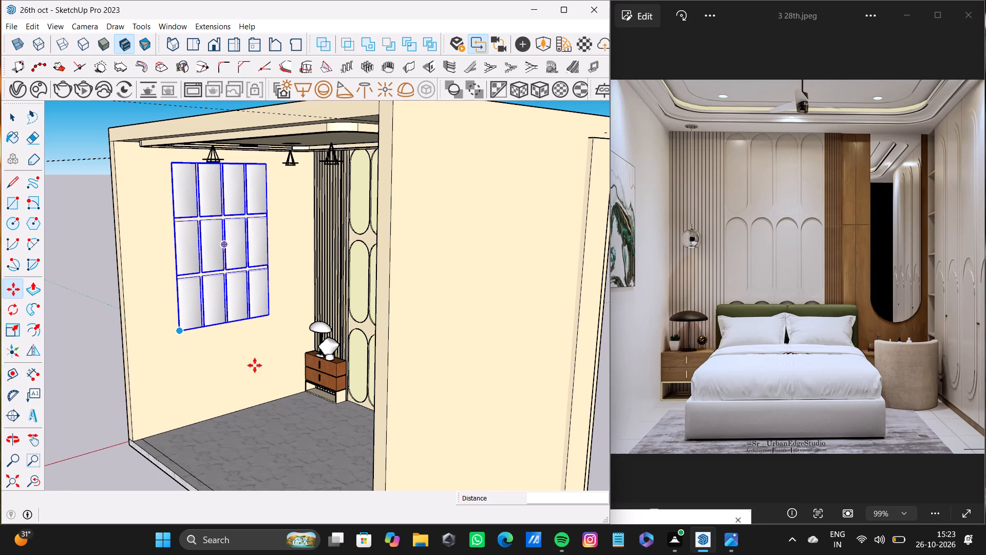
scroll(138, 254, down, 6)
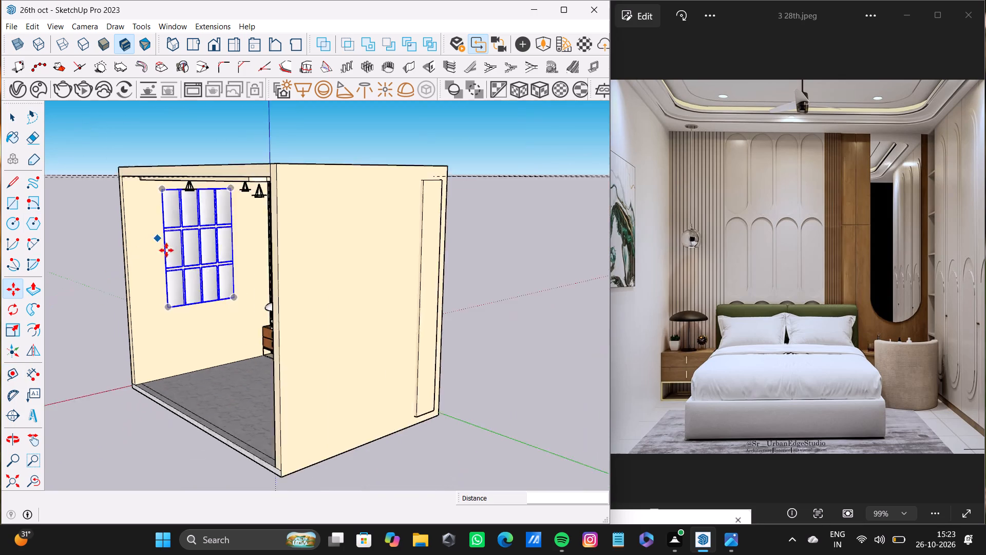
scroll(166, 250, down, 5)
middle_drag(179, 272, 431, 269)
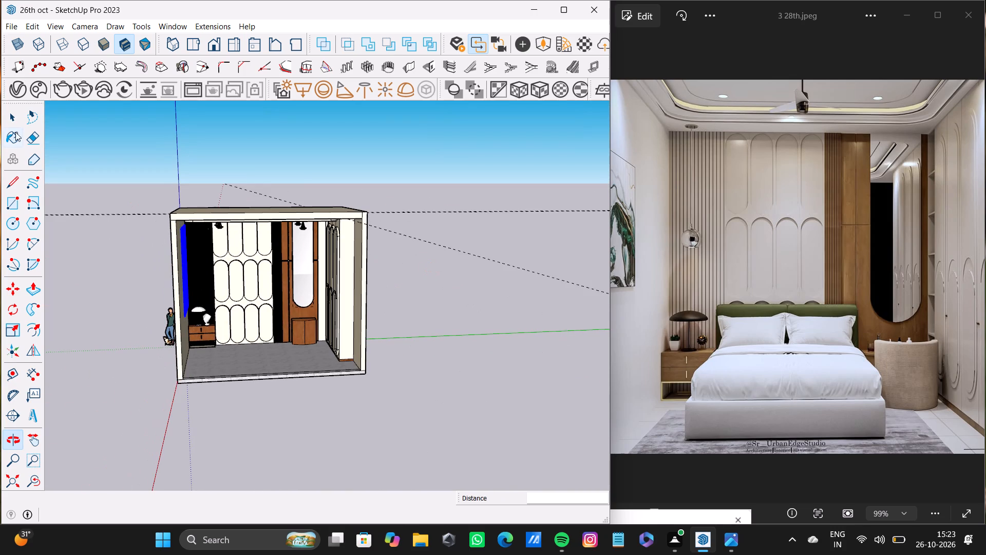
click(36, 84)
drag(563, 31, 431, 17)
key(BackSpace)
text(bed)
key(BackSpace)
key(BackSpace)
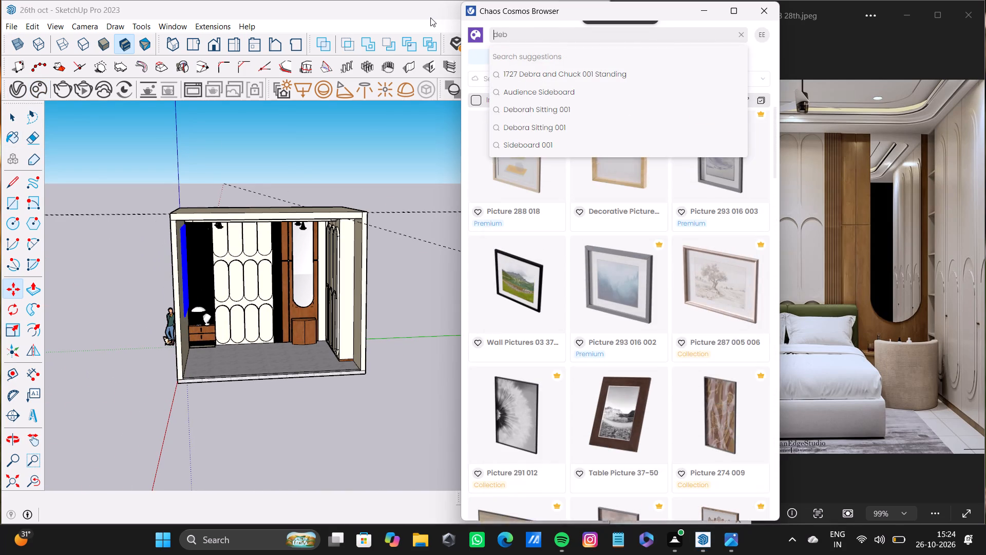
key(BackSpace)
click(530, 30)
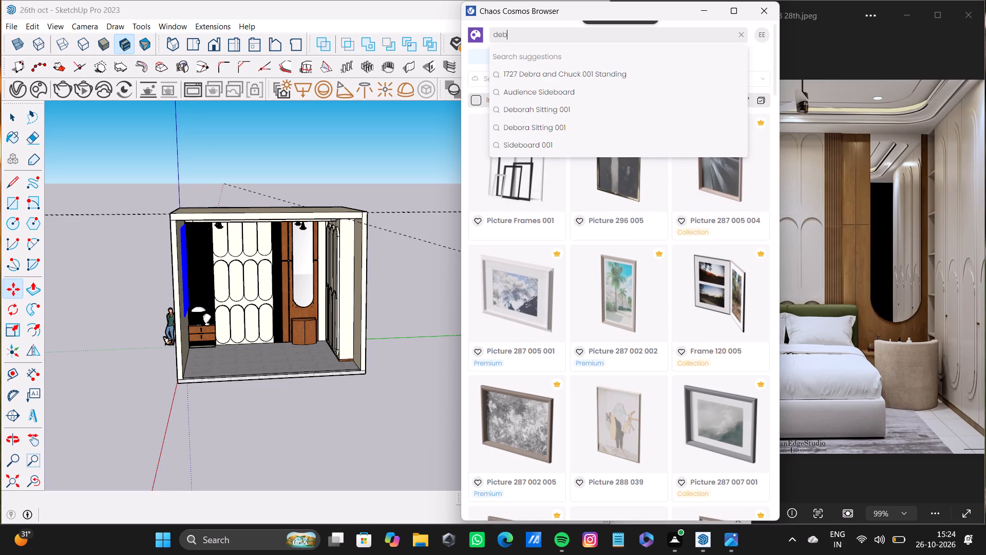
key(BackSpace)
key(BackSpace)
key(BackSpace)
key(BackSpace)
key(BackSpace)
key(BackSpace)
key(BackSpace)
key(BackSpace)
key(BackSpace)
key(BackSpace)
text(bed)
text(room)
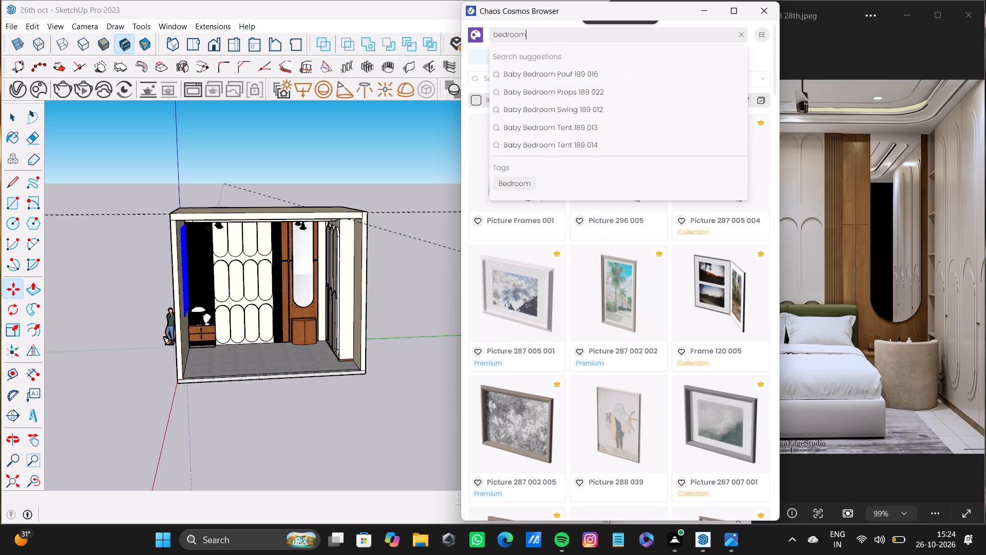
key(BackSpace)
key(BackSpace)
key(BackSpace)
key(BackSpace)
key(Return)
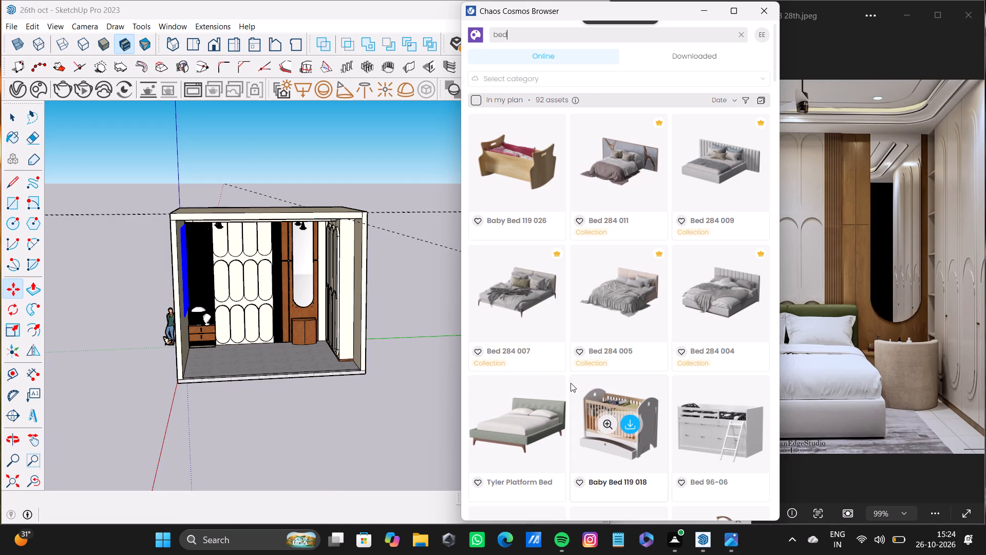
Look through the bed assets, place Bed 001 on the ground outside the room, and close the asset browser.
scroll(579, 363, down, 4)
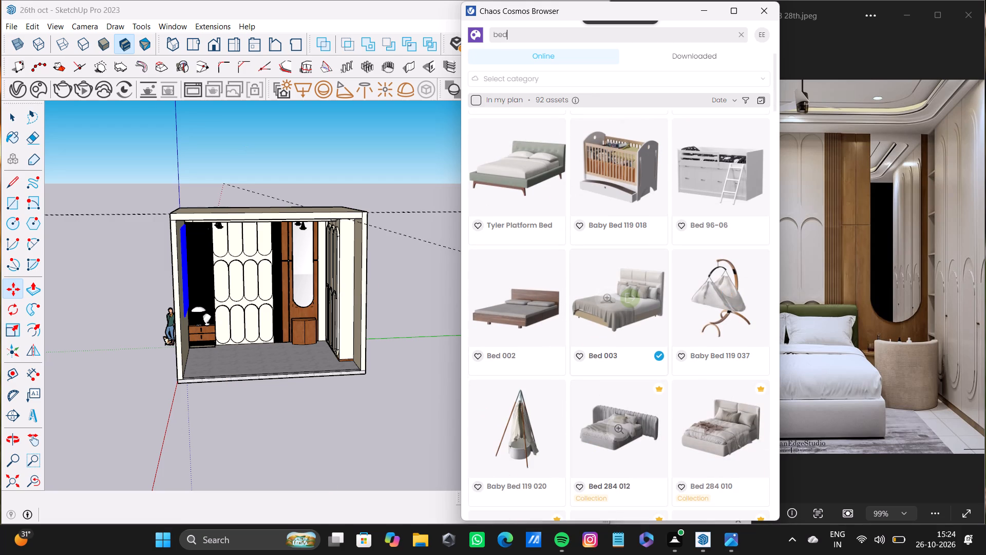
scroll(593, 276, down, 5)
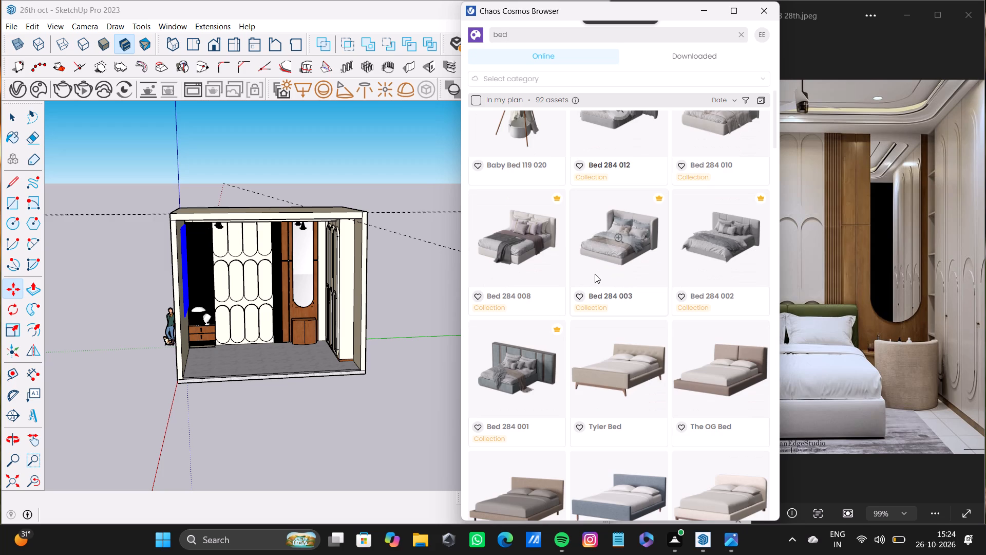
scroll(615, 311, down, 2)
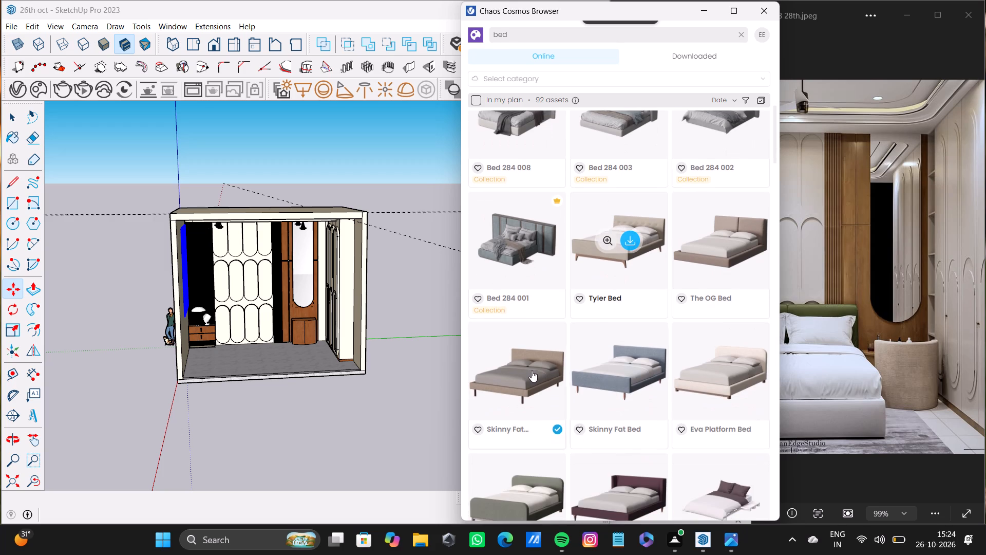
scroll(549, 316, down, 3)
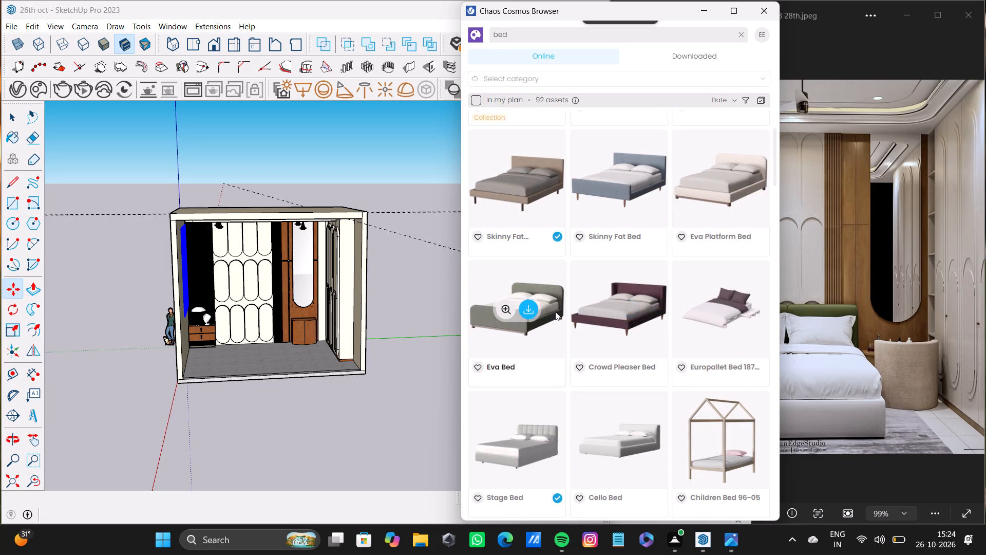
scroll(588, 316, down, 11)
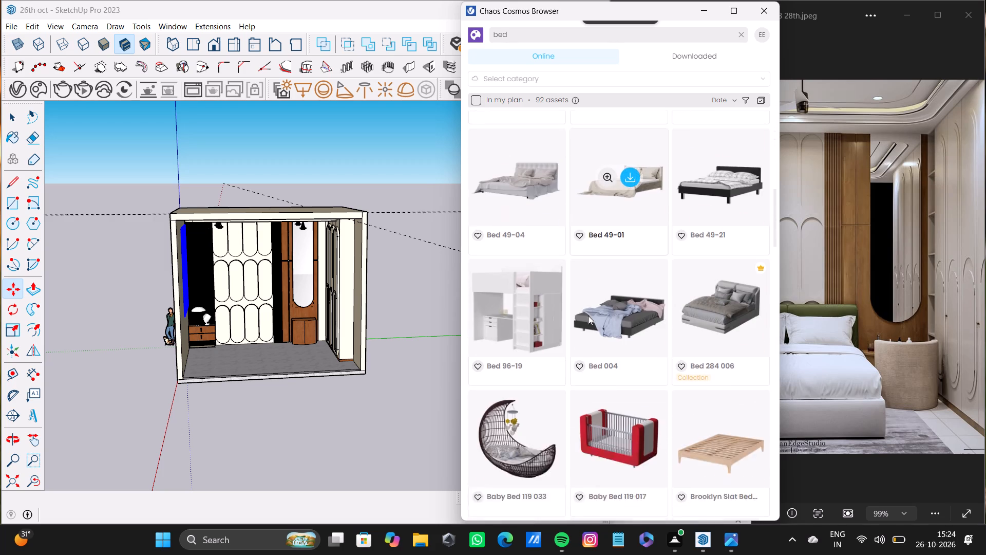
scroll(588, 316, down, 3)
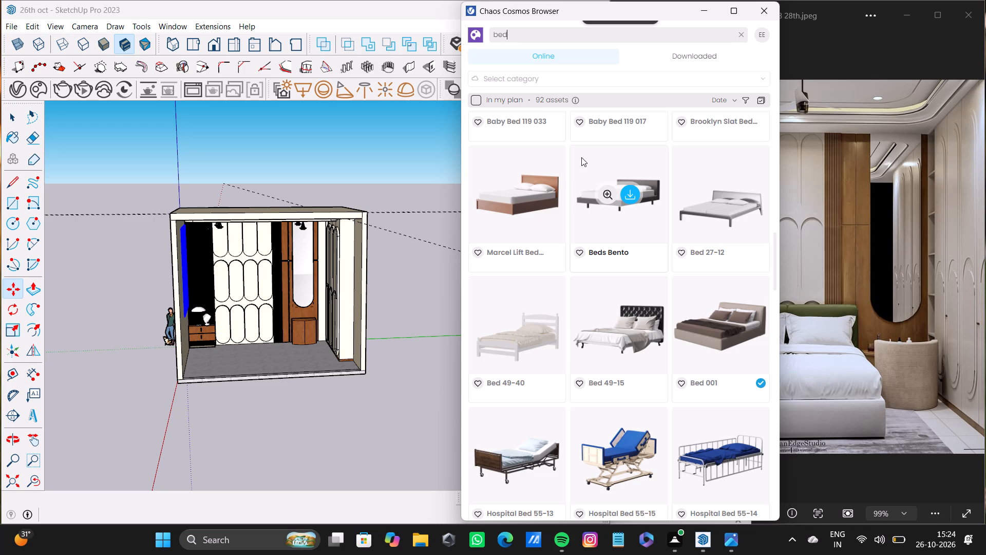
click(729, 318)
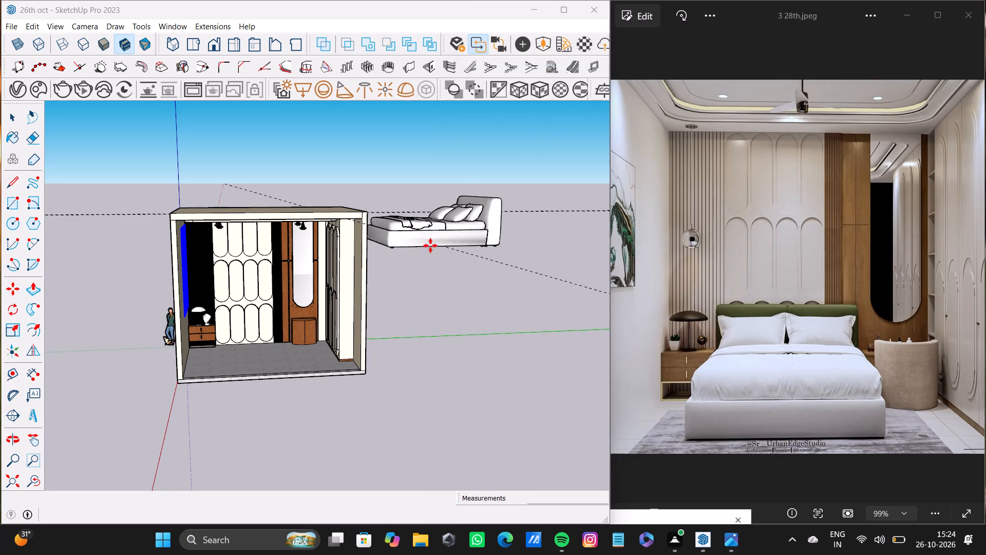
click(466, 345)
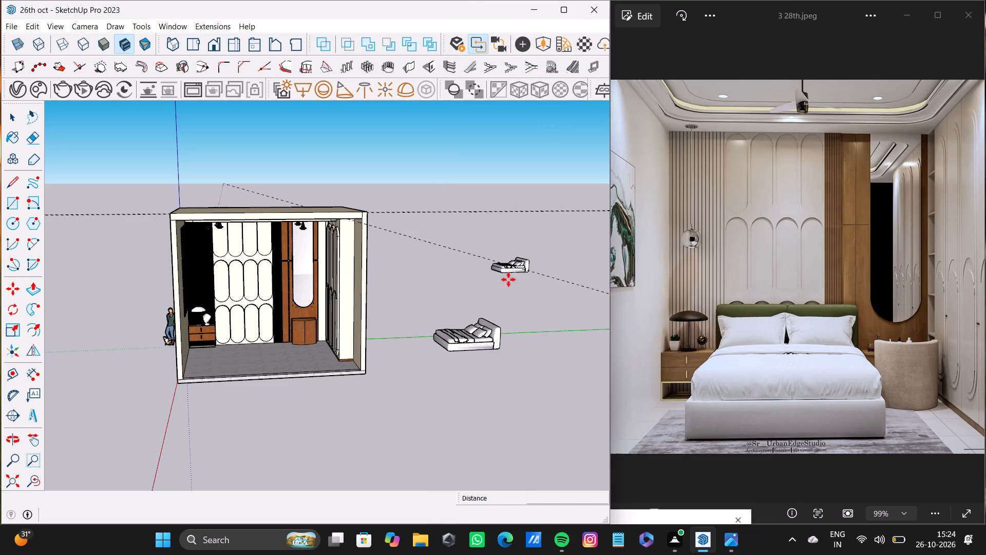
key(space)
click(757, 11)
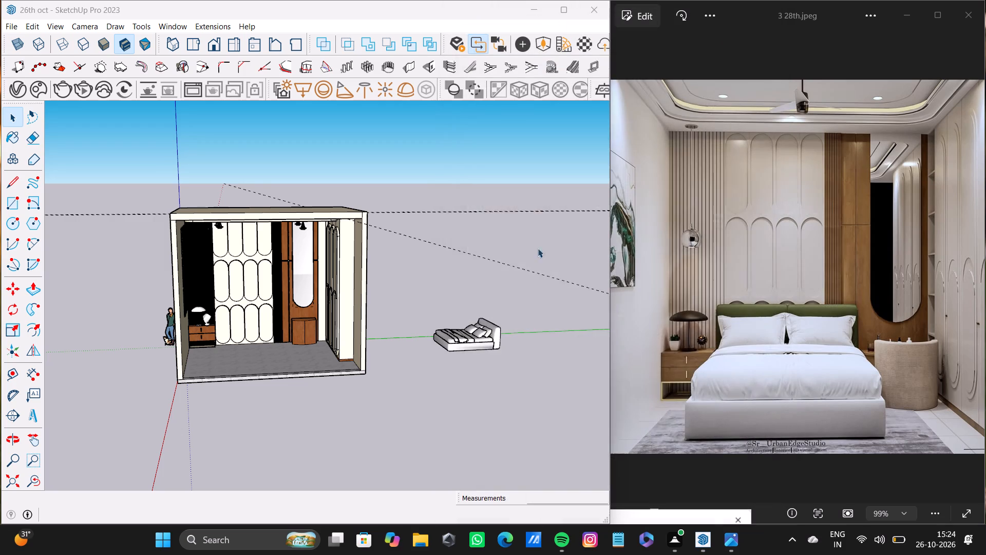
Select the bed placed outside the room.
scroll(448, 325, up, 11)
shift+middle_drag(450, 332, 377, 330)
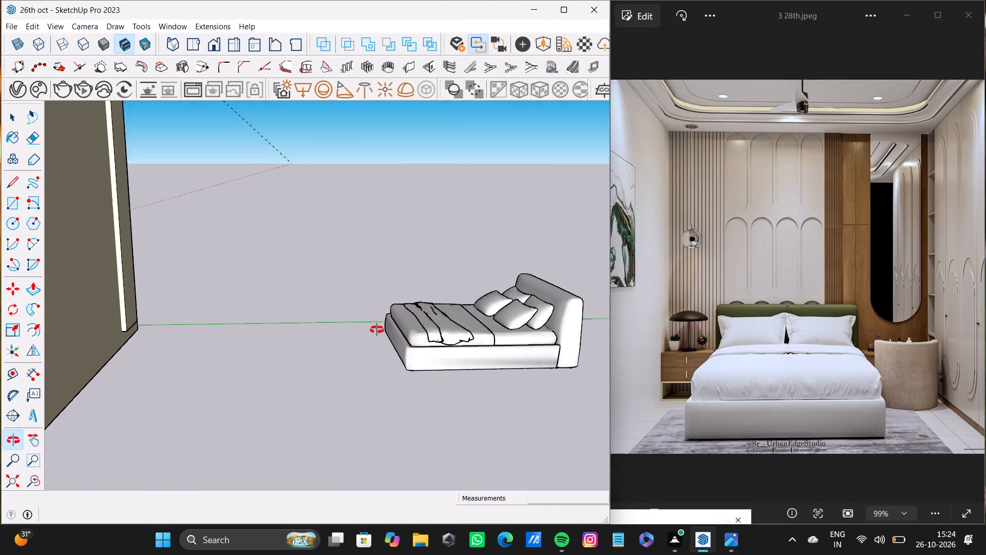
shift+middle_drag(377, 330, 346, 371)
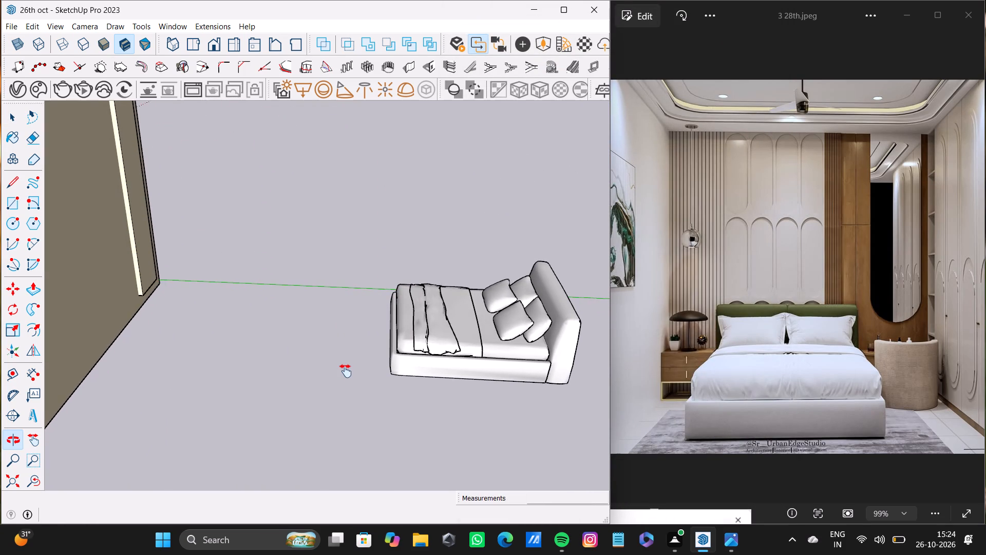
shift+middle_drag(346, 371, 349, 385)
click(437, 335)
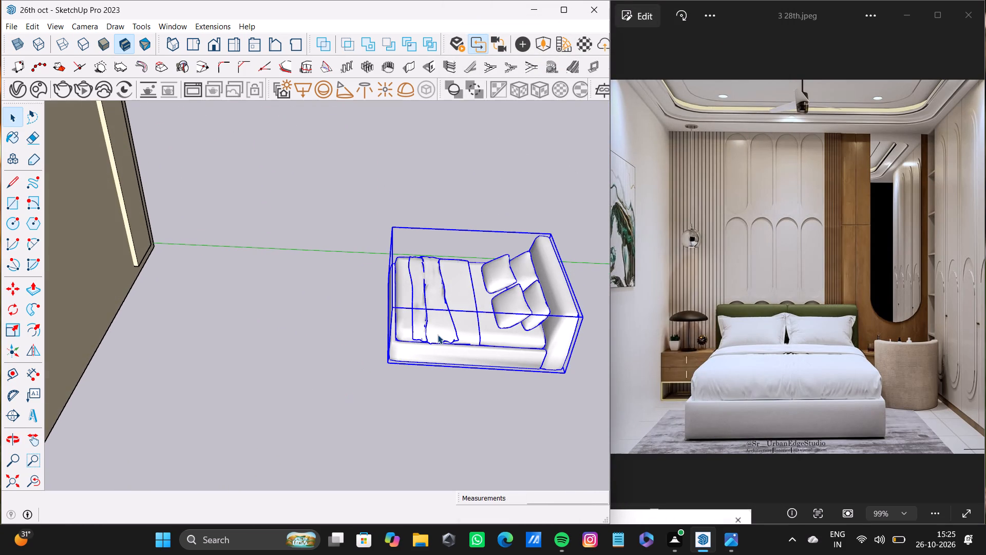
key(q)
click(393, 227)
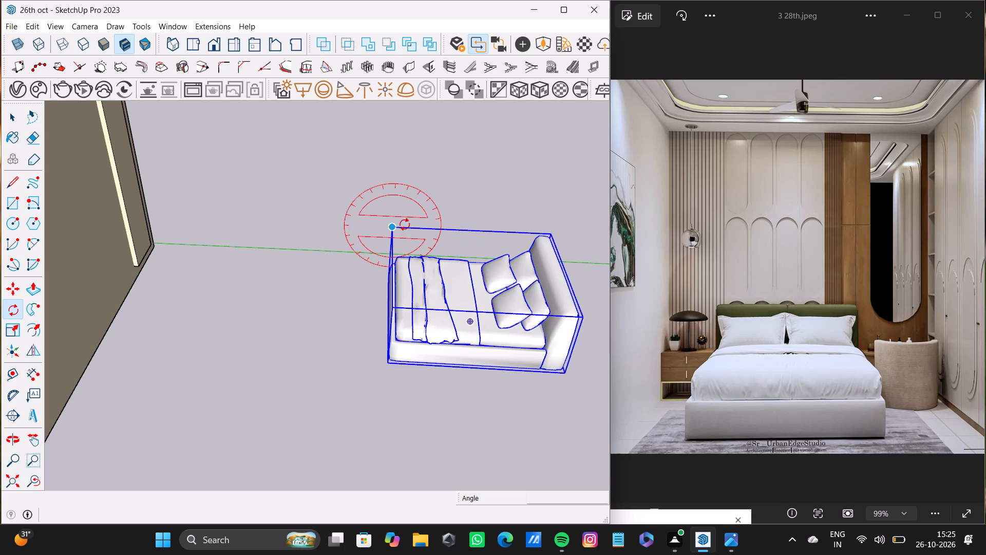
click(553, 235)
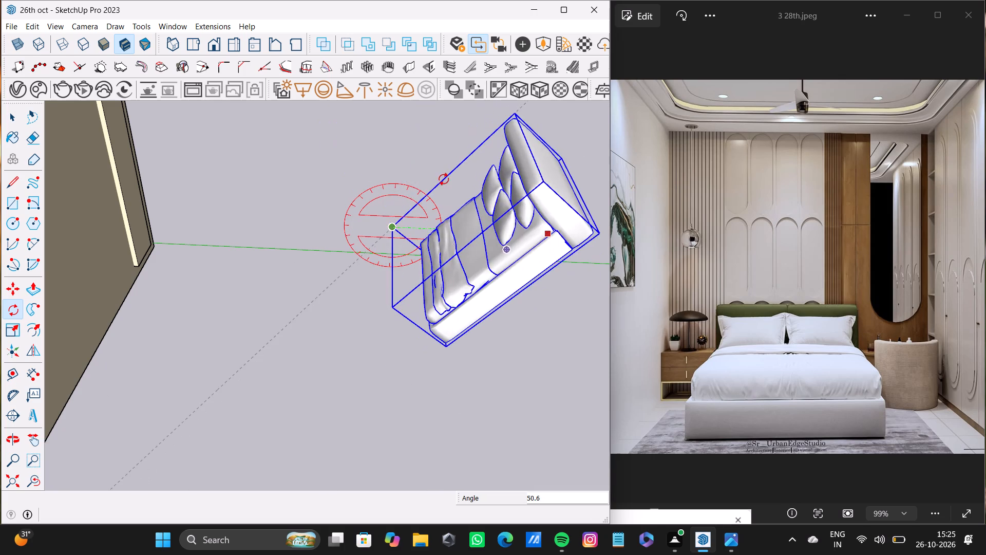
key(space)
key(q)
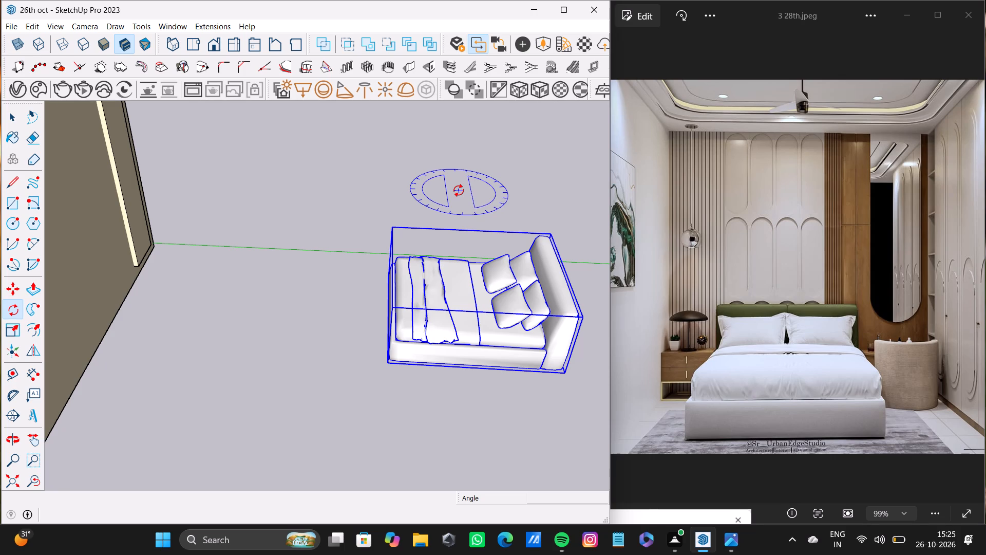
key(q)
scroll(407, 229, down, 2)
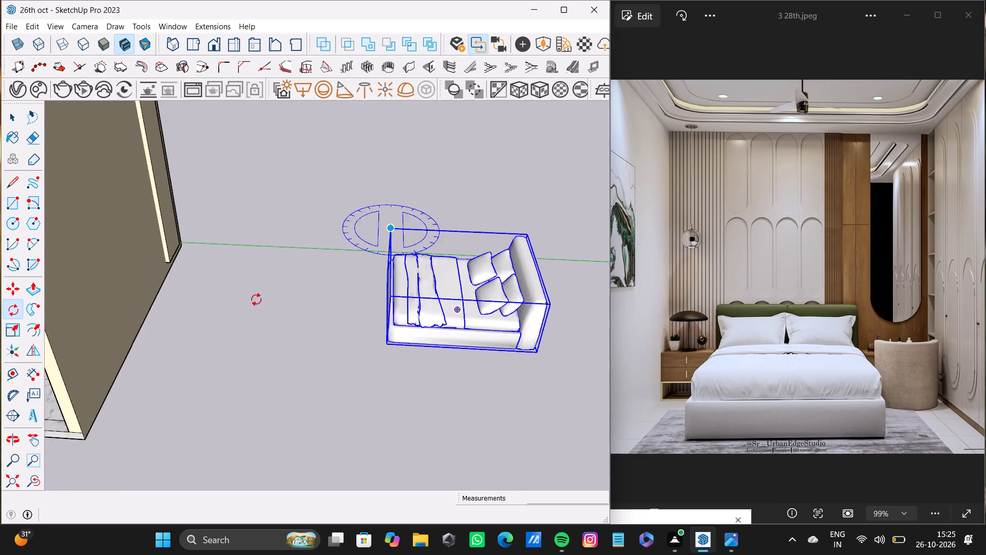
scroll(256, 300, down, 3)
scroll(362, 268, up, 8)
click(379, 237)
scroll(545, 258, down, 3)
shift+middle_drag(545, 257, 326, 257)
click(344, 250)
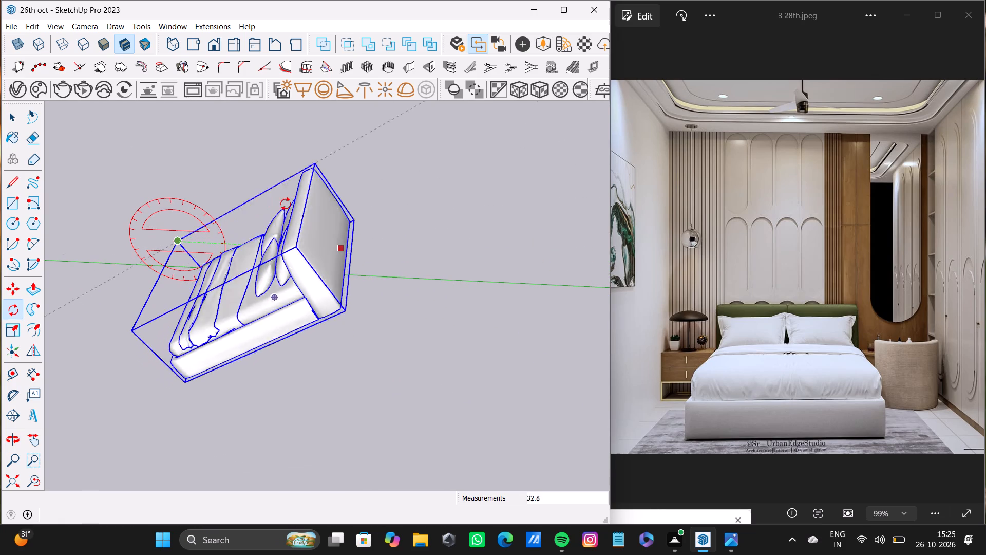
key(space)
Rotate Bed 001 by 90 degrees about the vertical axis at its corner so the headboard faces the room's back wall.
text(q)
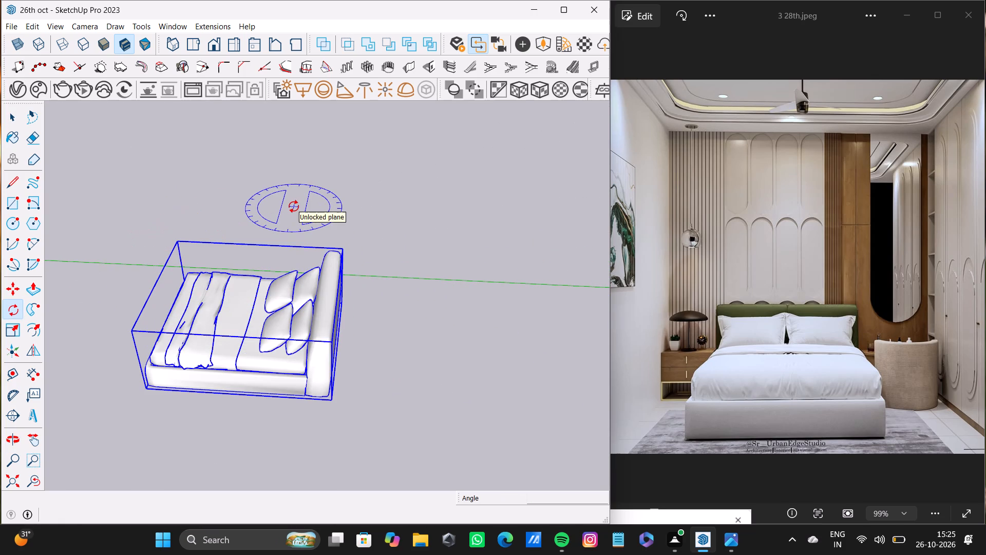
key(Up)
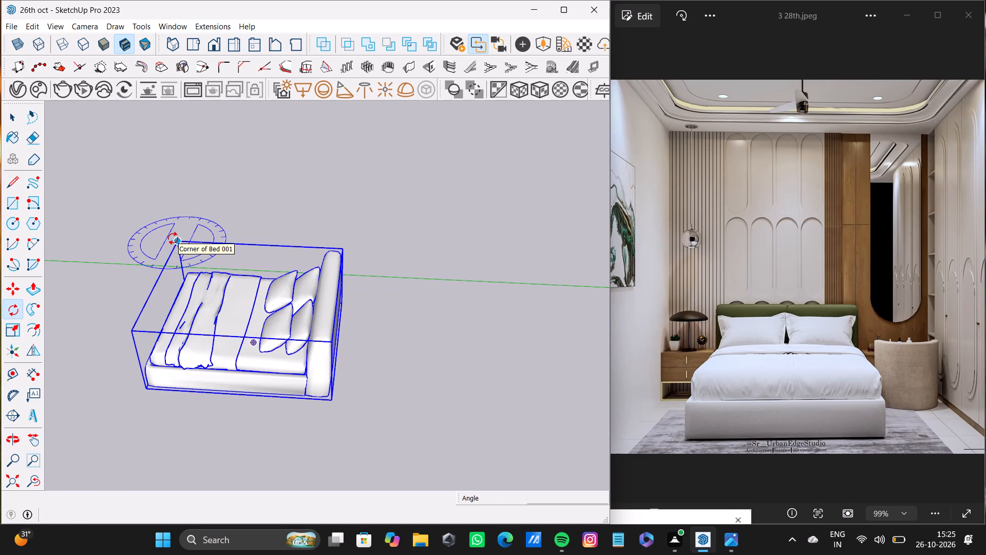
click(173, 238)
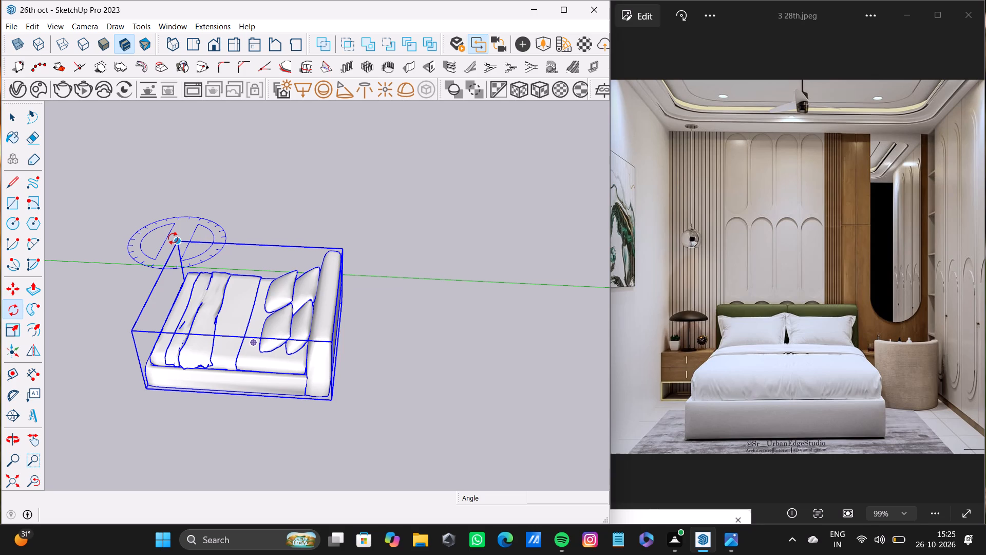
click(346, 251)
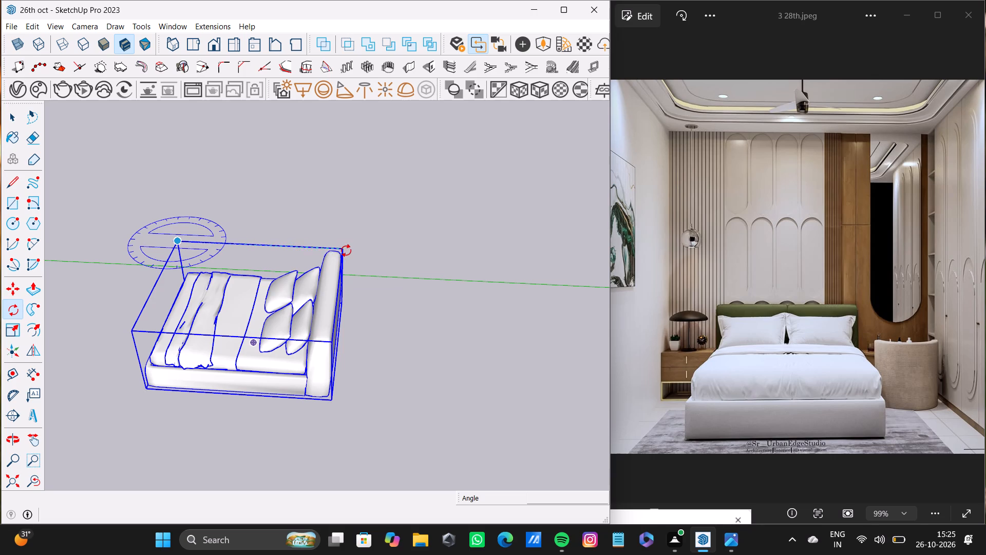
click(210, 180)
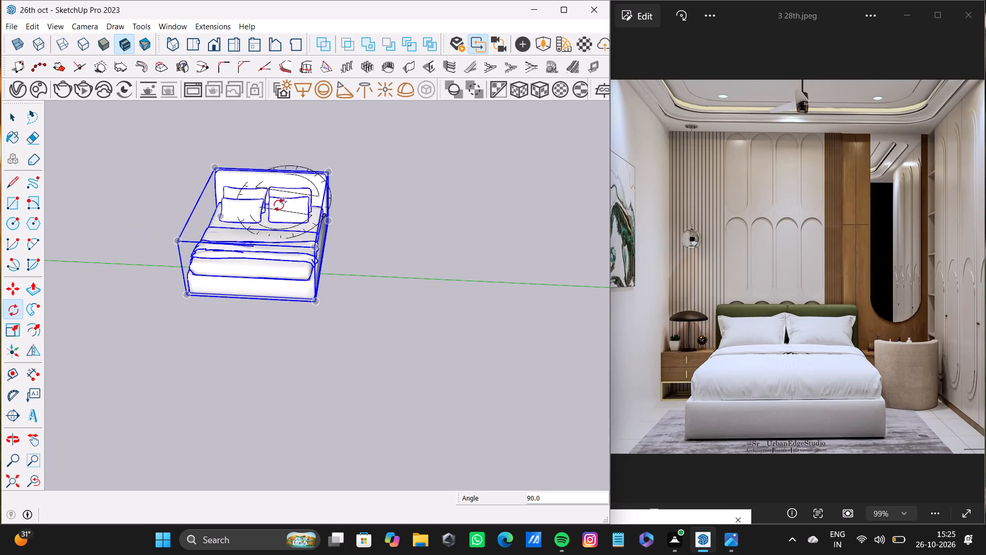
key(space)
Move the bed by its lower front corner from outside onto the marble floor inside the bedroom.
scroll(230, 250, down, 8)
shift+middle_drag(230, 252, 277, 224)
scroll(277, 224, down, 1)
key(m)
scroll(327, 280, up, 7)
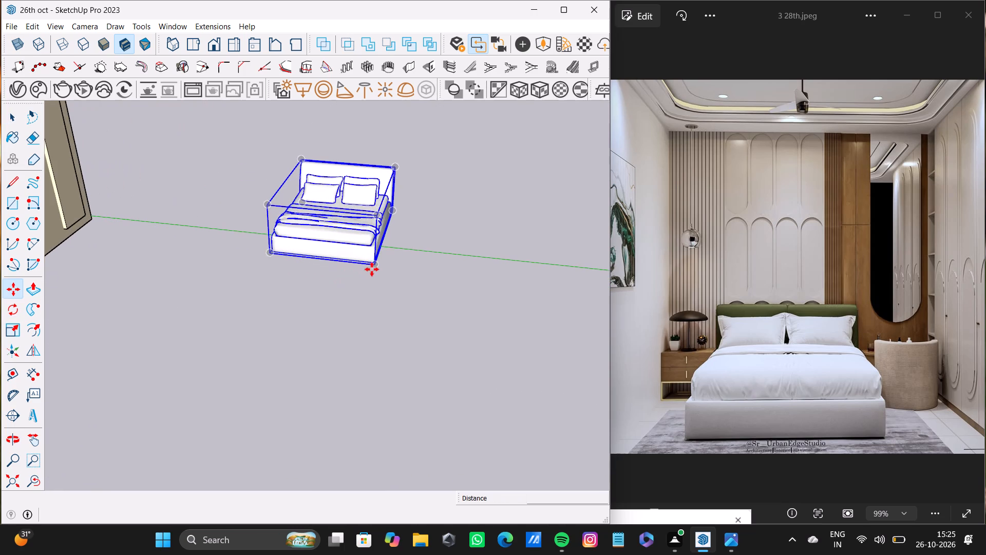
click(375, 266)
scroll(239, 254, down, 10)
shift+middle_drag(156, 282, 476, 285)
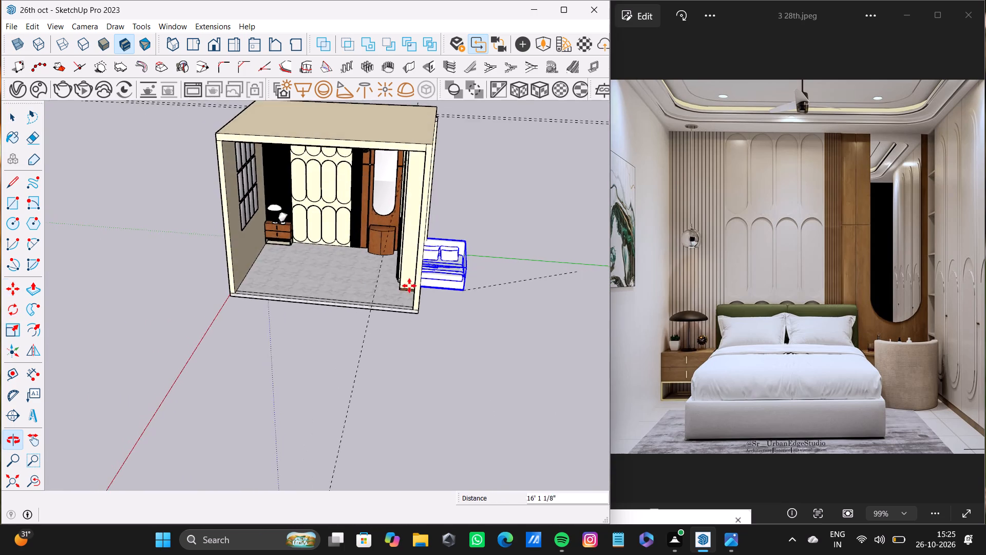
scroll(345, 284, up, 7)
click(339, 289)
Enlarge the bed uniformly from its upper back corner to suit the room, and deselect it.
middle_drag(393, 284, 335, 284)
key(s)
middle_drag(386, 261, 343, 285)
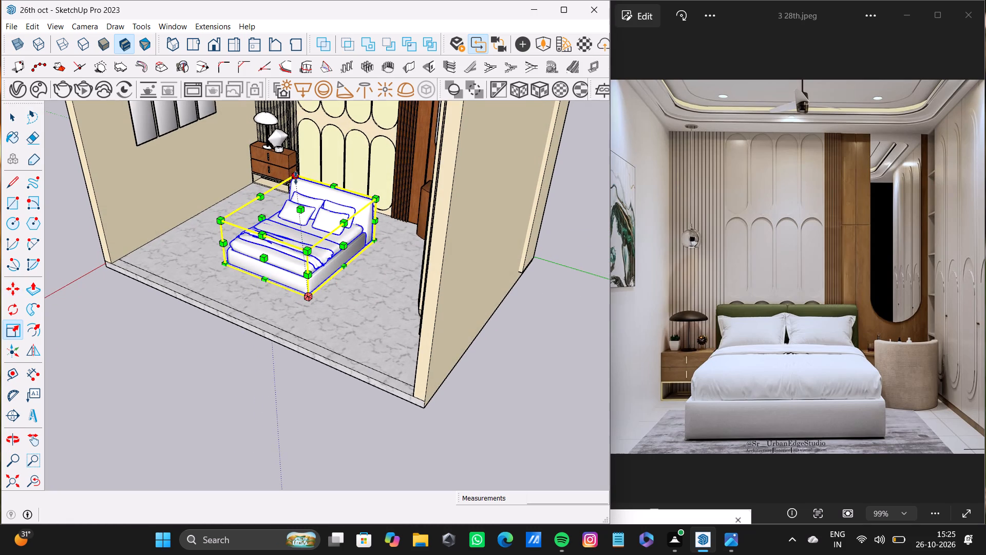
drag(296, 177, 296, 126)
middle_drag(352, 192, 542, 182)
scroll(256, 176, down, 4)
middle_drag(462, 178, 463, 178)
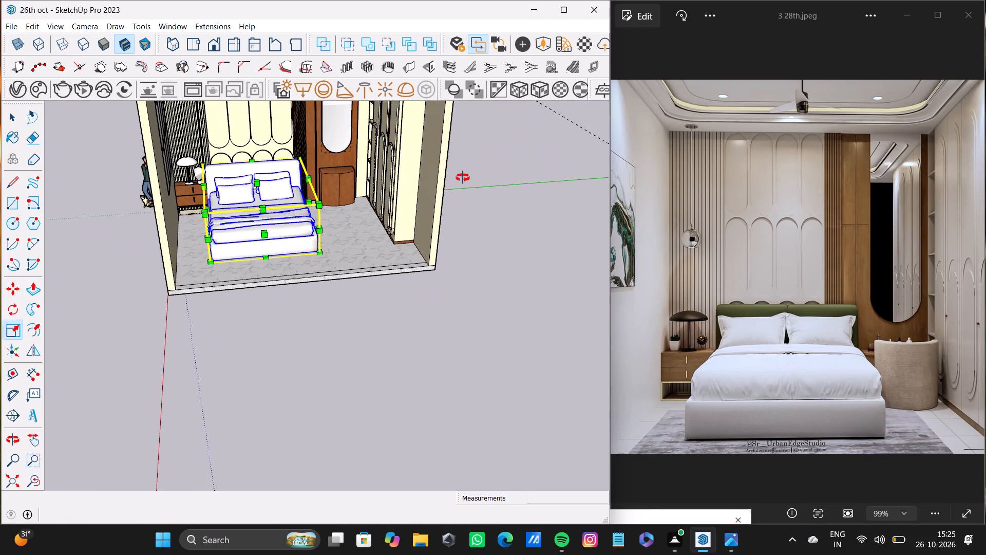
middle_drag(463, 178, 335, 188)
key(space)
click(502, 147)
Nudge the bed a short distance across the floor, toward the open front and the dressing cabinet side.
scroll(295, 173, up, 7)
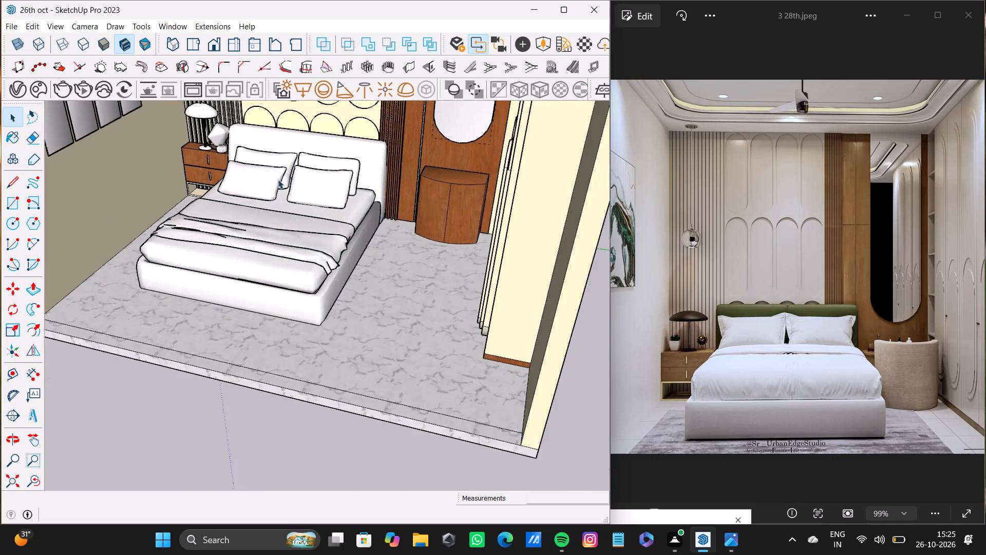
scroll(278, 179, up, 1)
middle_drag(268, 179, 305, 143)
click(317, 249)
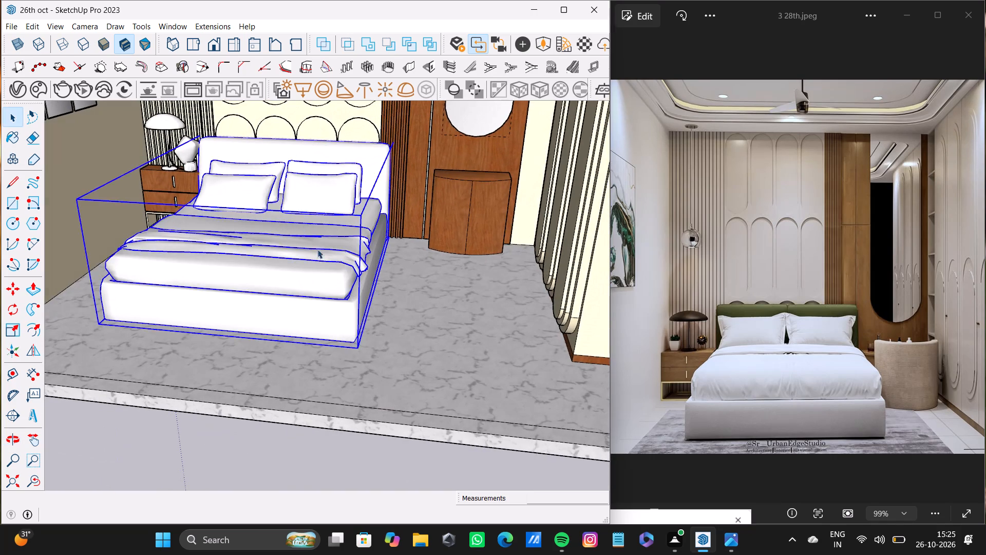
key(n)
key(m)
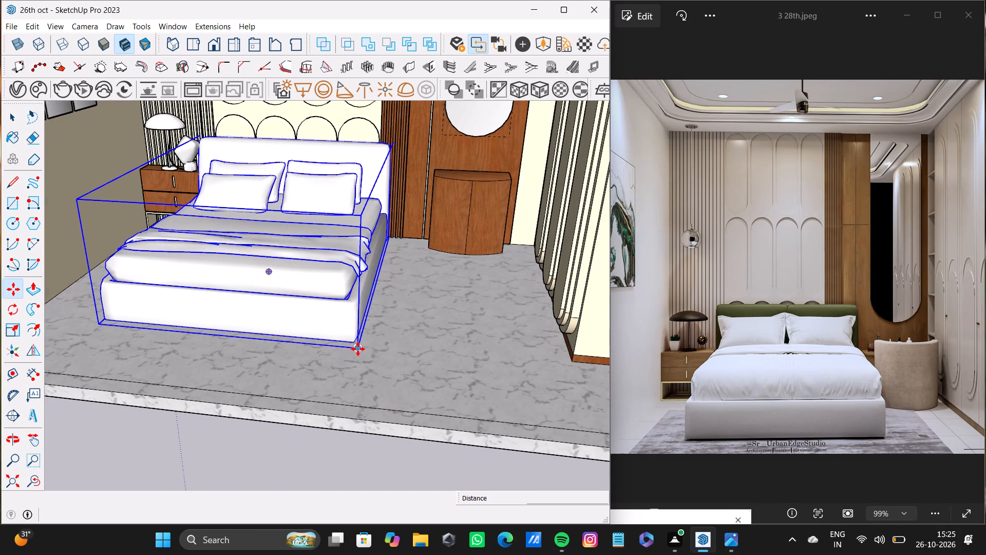
click(358, 349)
click(375, 362)
Move the bed about 11 inches from its lower back corner along the back wall toward the dressing cabinet.
scroll(329, 278, down, 4)
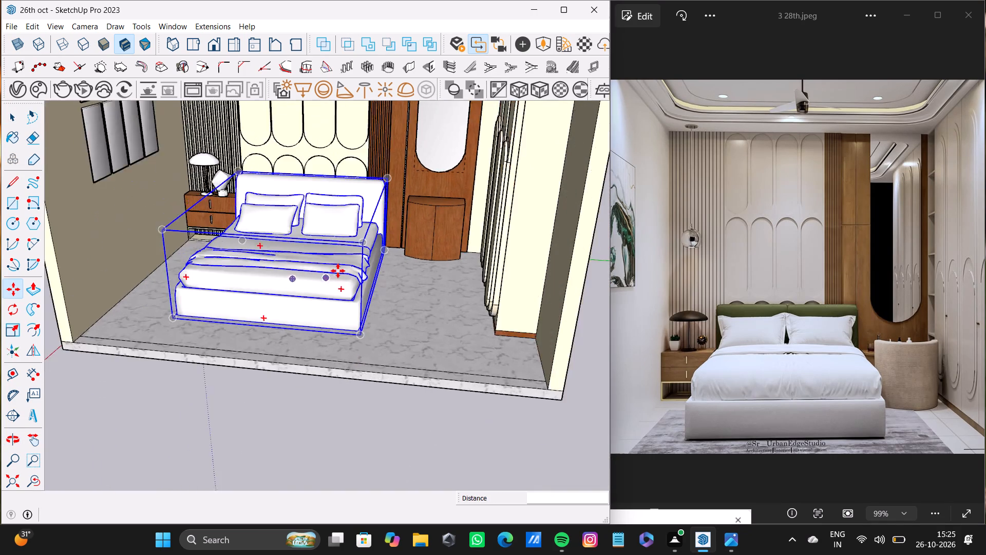
middle_drag(338, 271, 255, 262)
scroll(352, 258, up, 13)
middle_drag(450, 284, 391, 279)
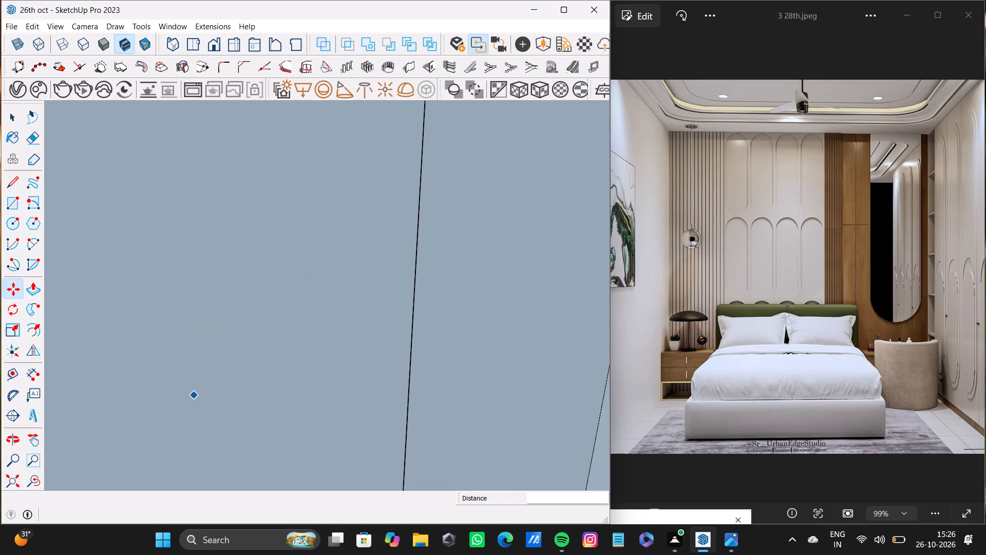
click(29, 486)
scroll(470, 219, up, 6)
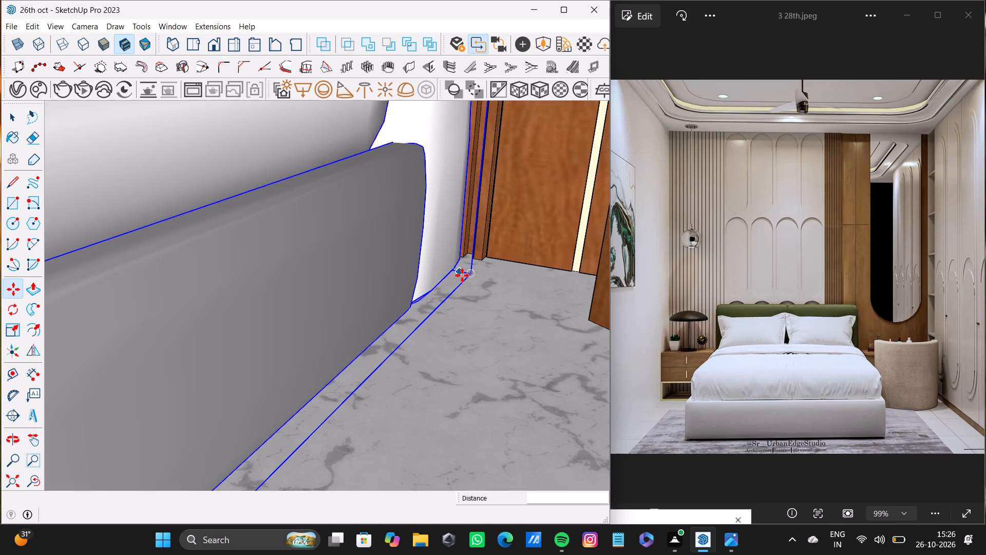
click(469, 275)
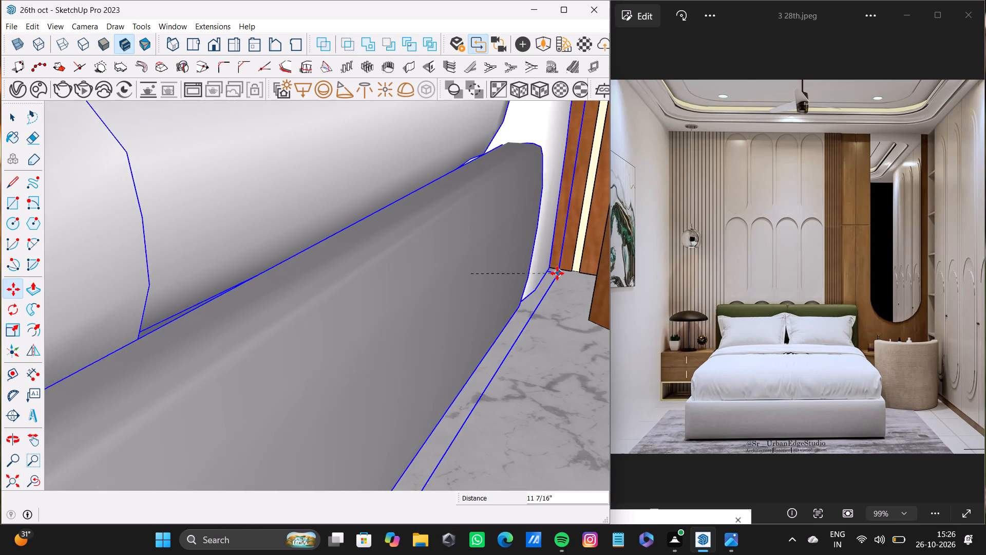
click(554, 273)
Widen the bed toward the bedside table with a red-axis scale of about 1.07.
scroll(452, 261, down, 20)
scroll(452, 261, down, 7)
middle_drag(436, 289, 507, 280)
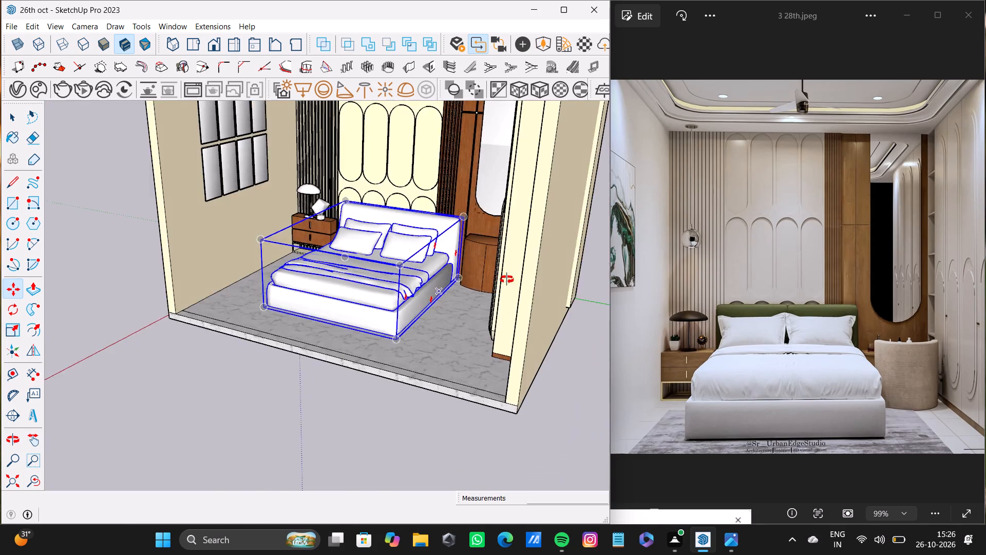
middle_drag(507, 280, 665, 262)
scroll(243, 282, up, 4)
middle_drag(325, 265, 260, 312)
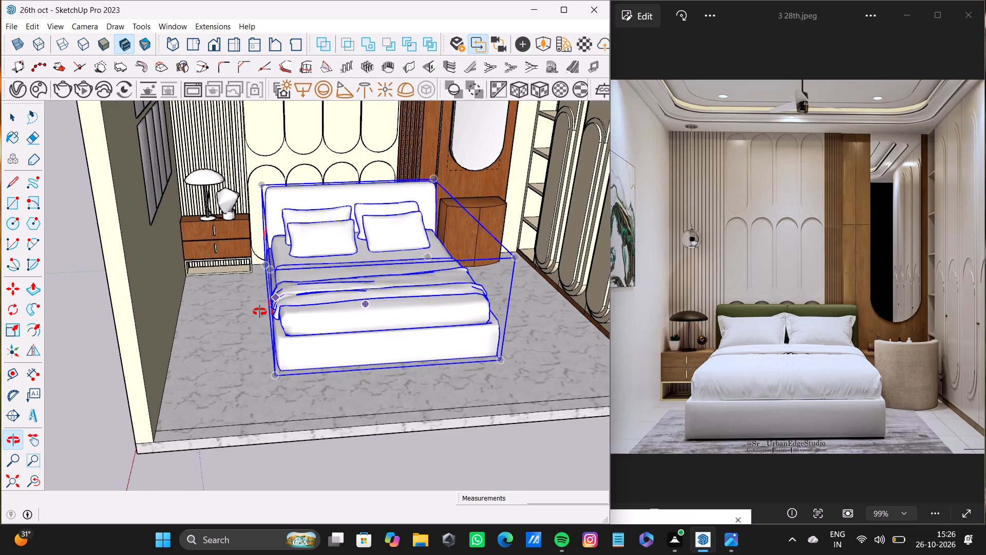
middle_drag(260, 312, 260, 319)
scroll(232, 261, up, 4)
key(s)
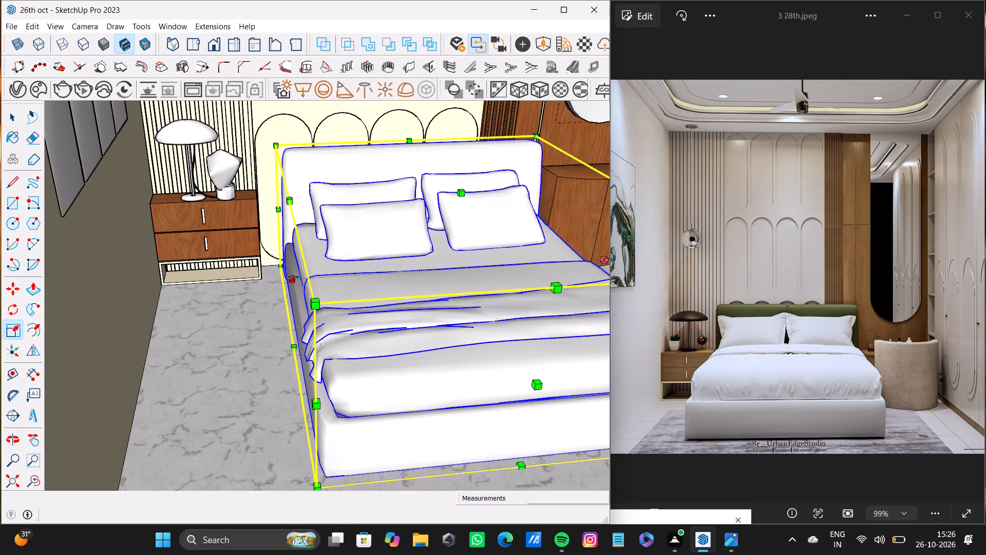
drag(293, 277, 266, 277)
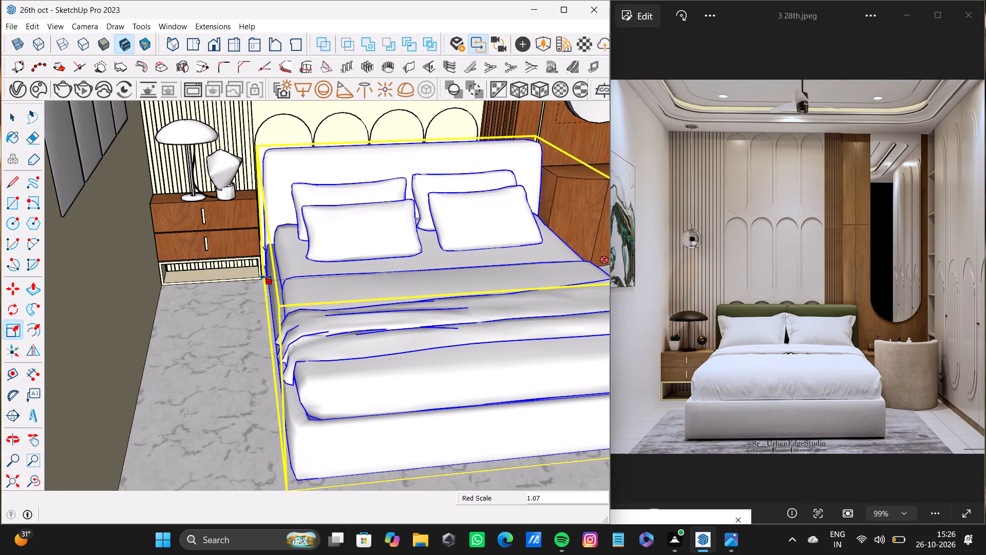
drag(266, 277, 268, 275)
Adjust the bed's height, scaling it to about 0.91 and again to about 1.59 along the blue axis.
drag(451, 196, 450, 208)
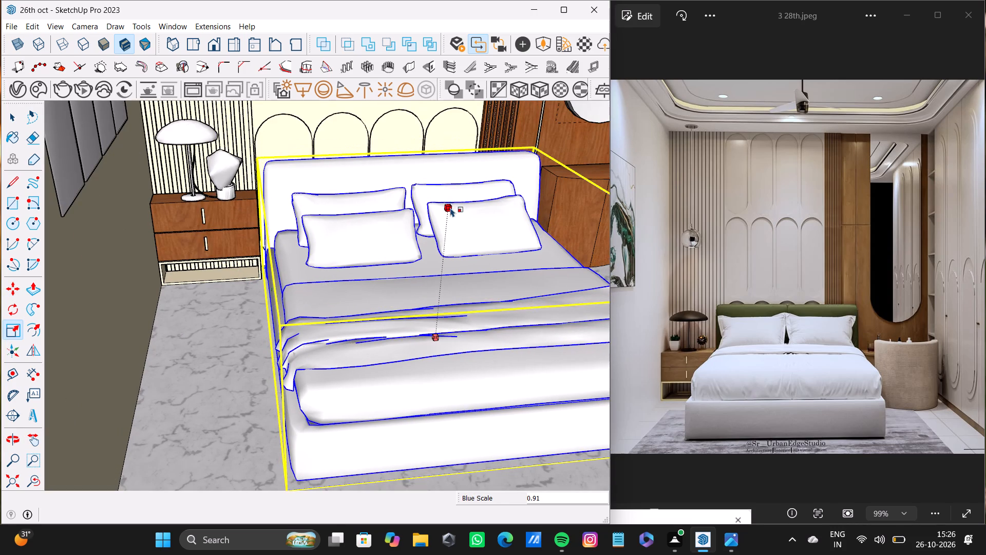
scroll(450, 209, down, 8)
middle_drag(425, 214, 328, 131)
scroll(356, 178, down, 5)
shift+middle_drag(378, 194, 310, 280)
scroll(345, 276, up, 5)
drag(371, 252, 368, 231)
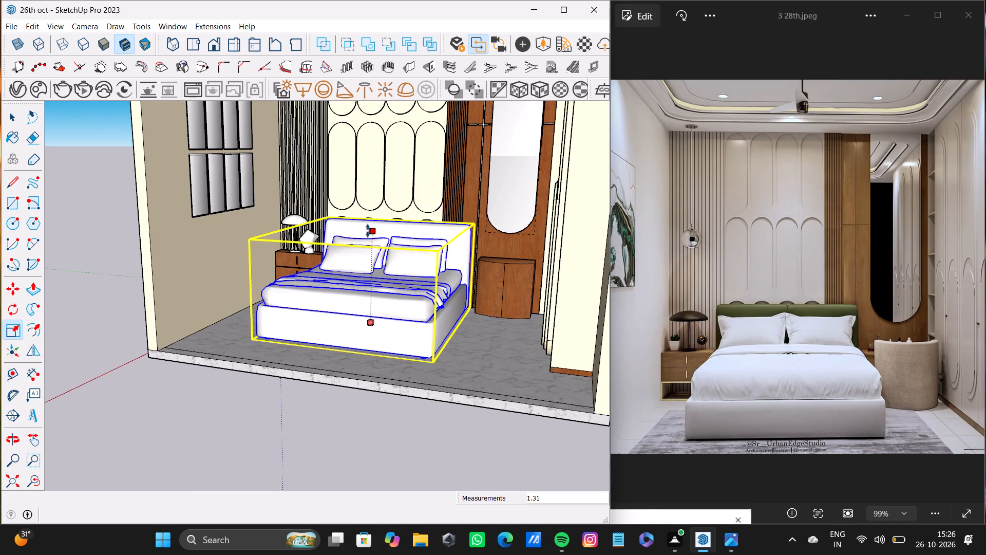
drag(368, 231, 364, 212)
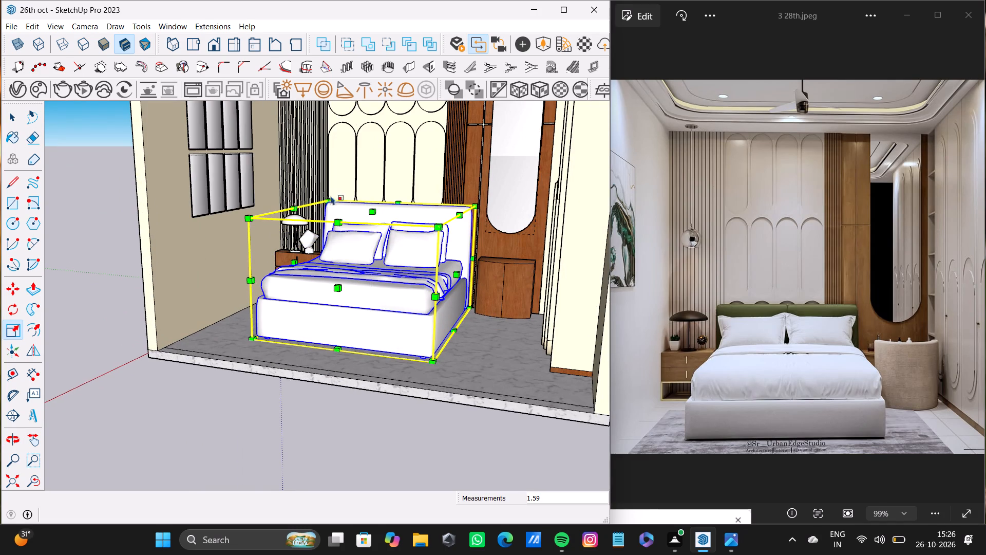
Scale the bed uniformly to about 0.97 from its upper back corner and deselect it.
drag(329, 199, 338, 194)
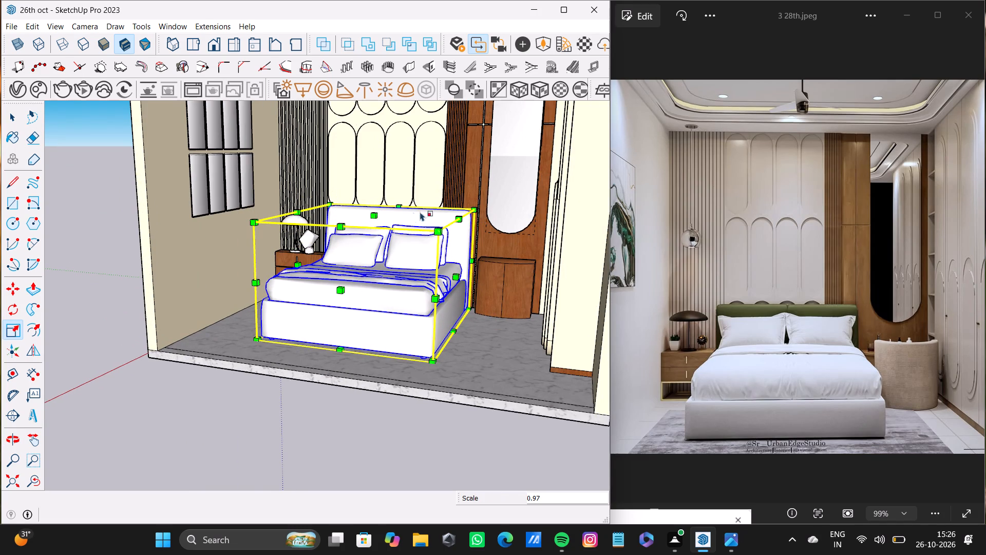
key(space)
scroll(391, 214, down, 10)
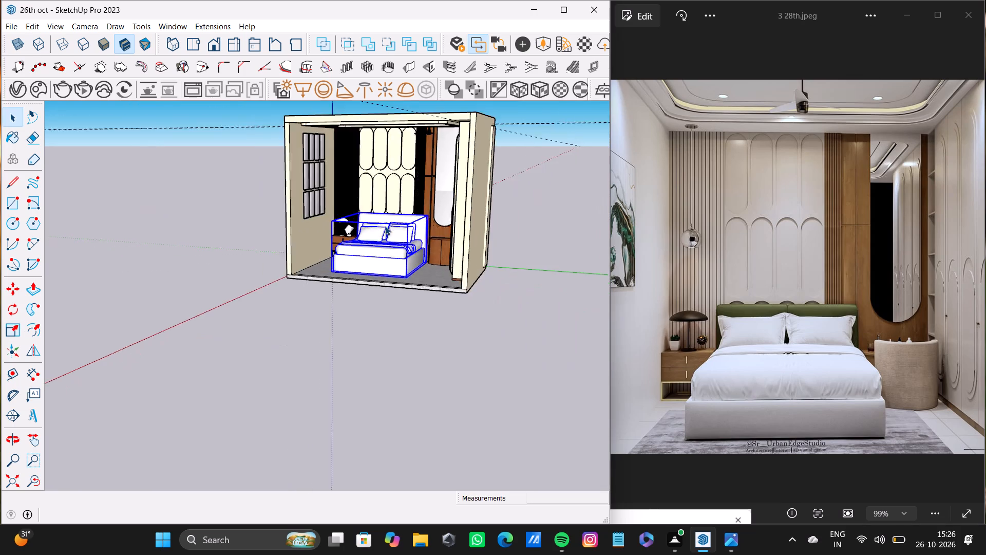
middle_drag(385, 226, 453, 257)
key(space)
click(532, 130)
Examine the bed, headboard wall, mirror panel and dressing cabinet from several viewpoints against the reference image.
scroll(395, 236, up, 5)
scroll(395, 236, down, 3)
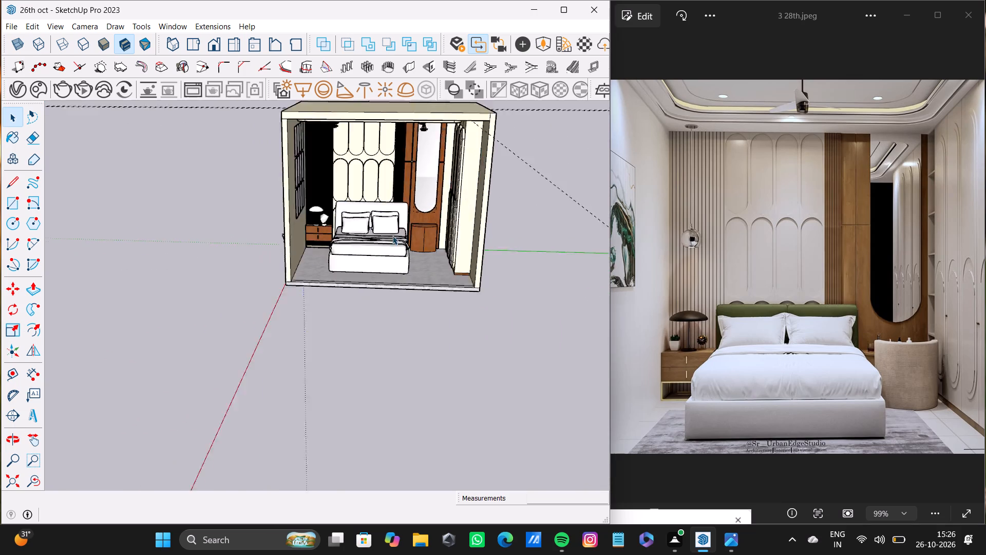
scroll(392, 235, down, 5)
shift+middle_drag(391, 233, 357, 220)
scroll(374, 251, up, 11)
shift+middle_drag(390, 295, 362, 304)
scroll(413, 296, up, 6)
shift+middle_drag(421, 269, 355, 339)
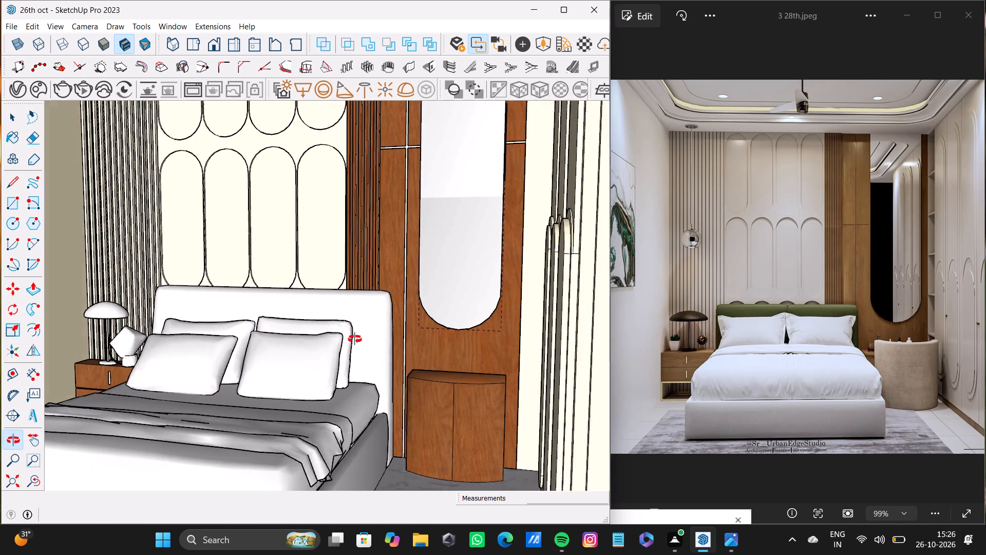
shift+middle_drag(355, 339, 367, 345)
scroll(367, 345, up, 5)
shift+middle_drag(377, 335, 309, 352)
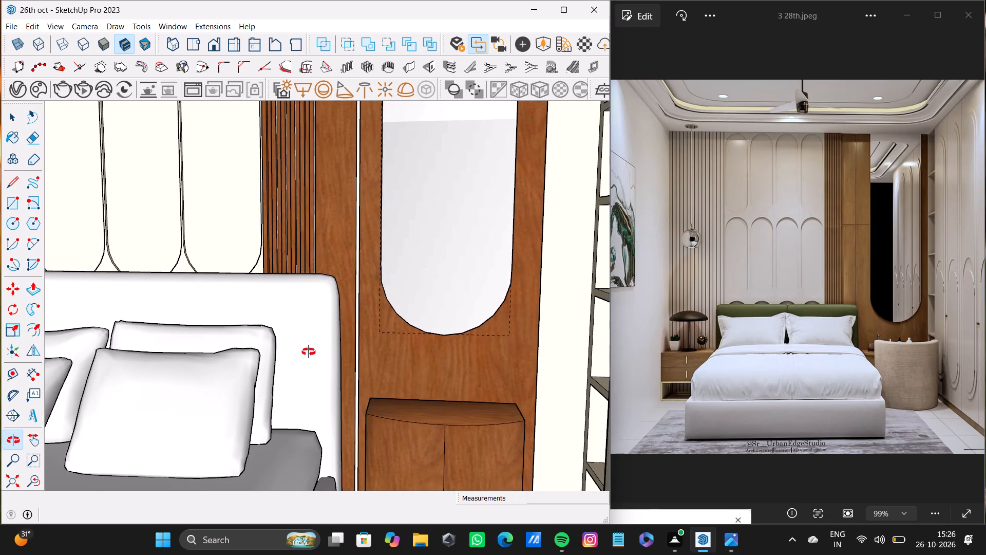
shift+middle_drag(309, 352, 318, 349)
middle_drag(433, 400, 431, 464)
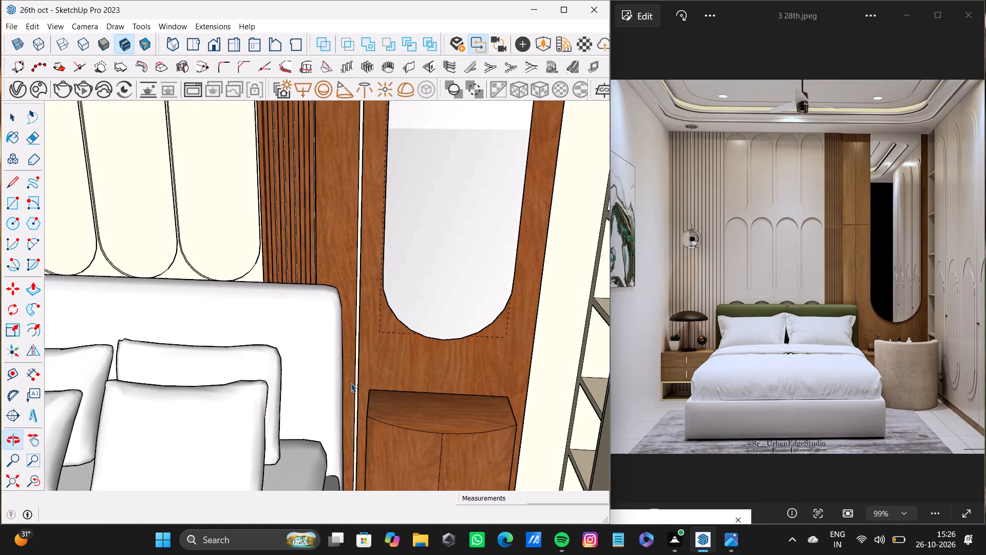
Reopen the Chaos Cosmos Browser and clear the "bed" search term.
click(33, 85)
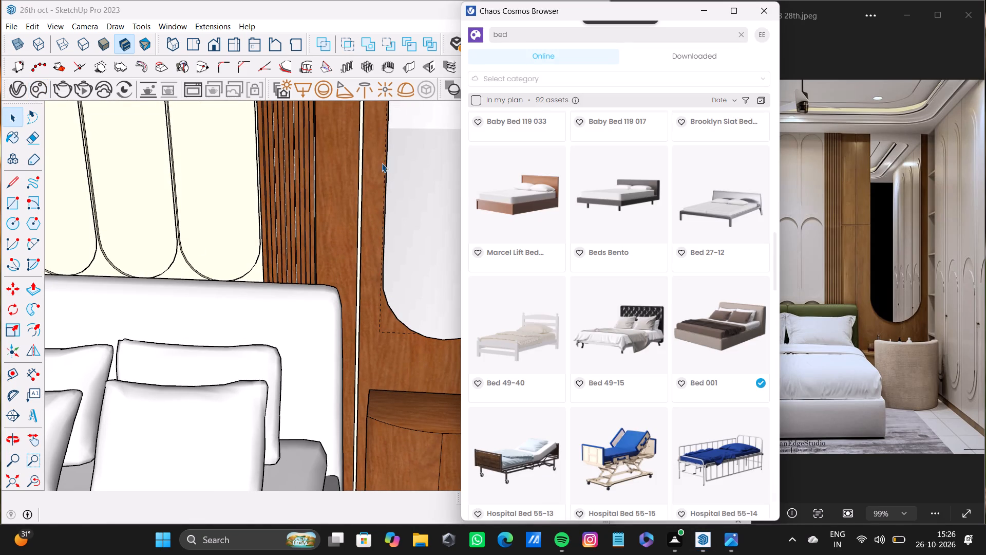
click(548, 35)
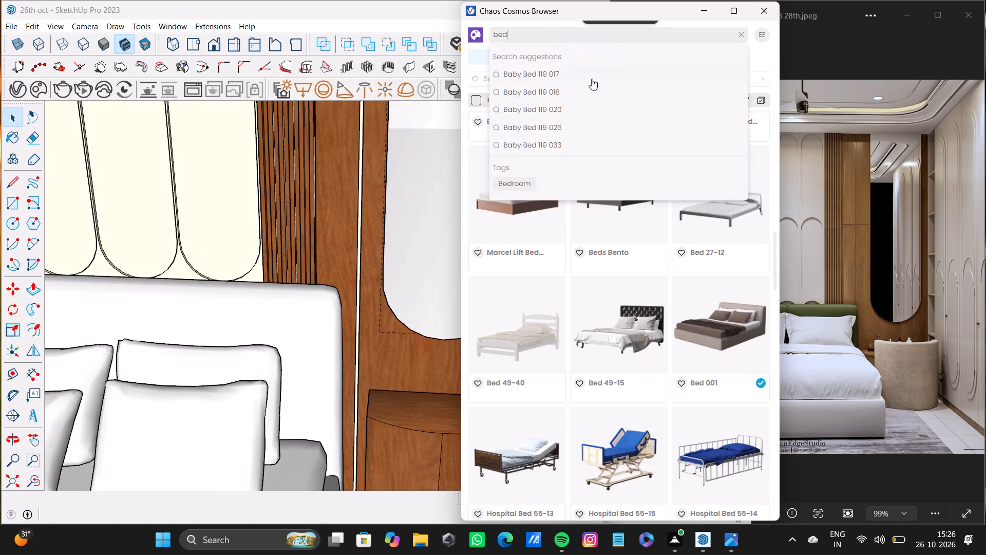
key(BackSpace)
key(BackSpace)
key(BackSpace)
key(BackSpace)
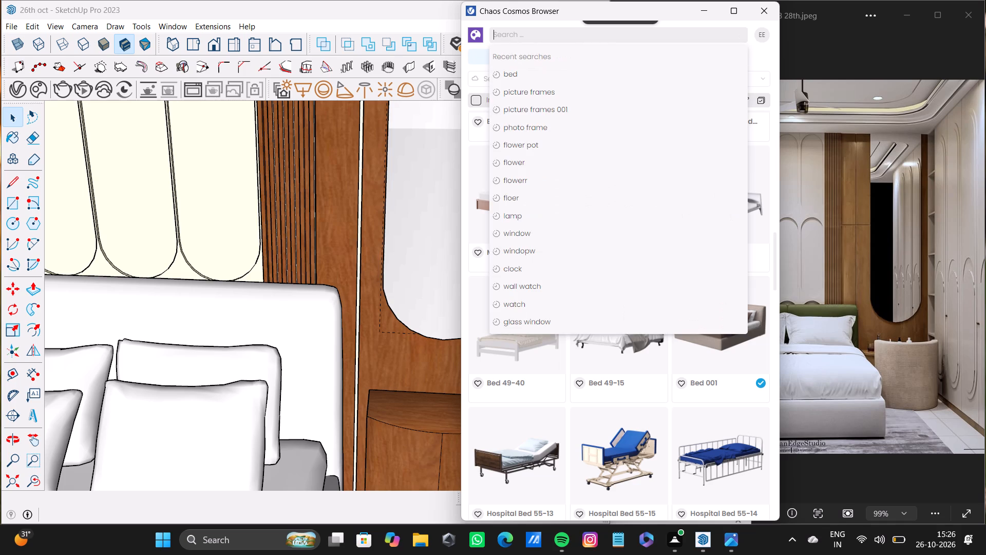
click(485, 184)
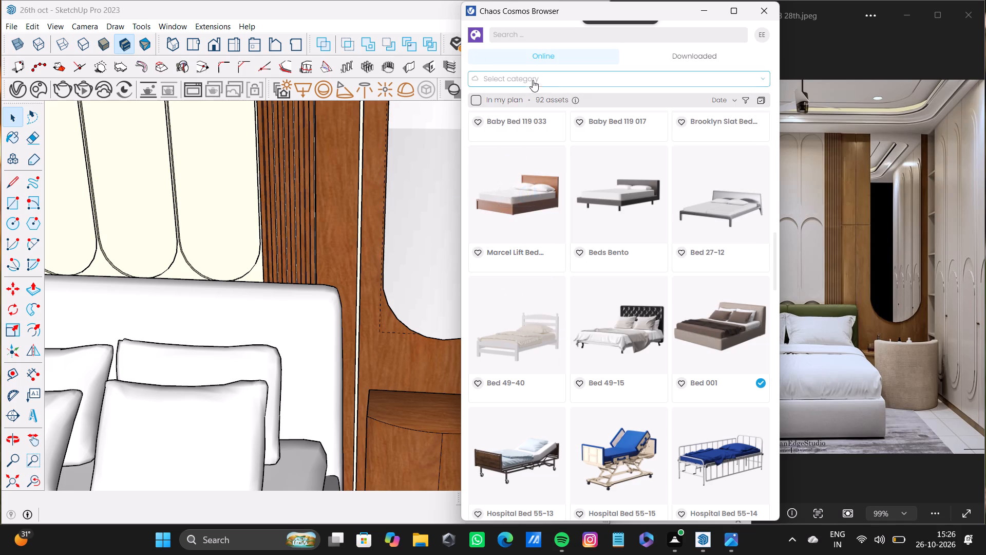
Filter the online 3D models to the Accessories category's Other accessories subcategory.
click(535, 83)
click(521, 104)
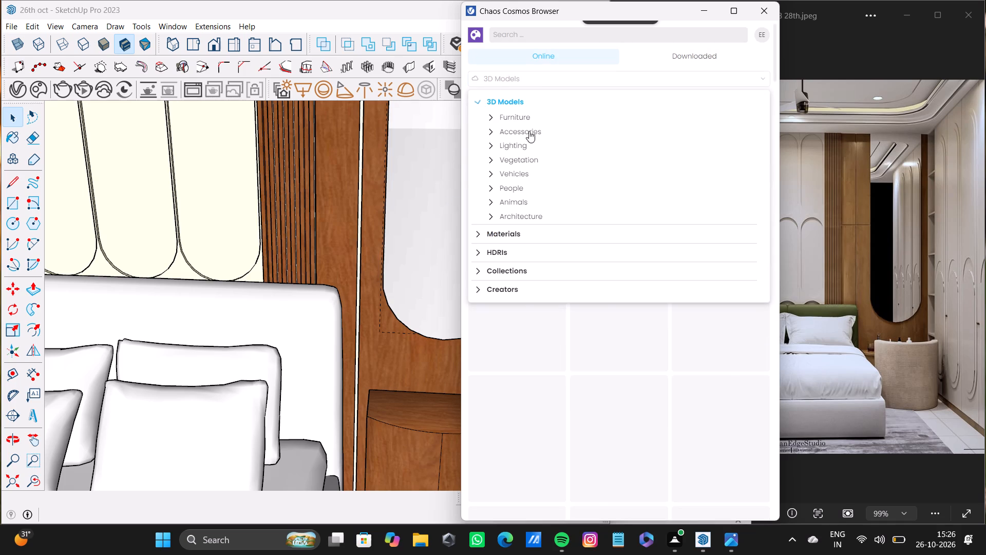
click(526, 135)
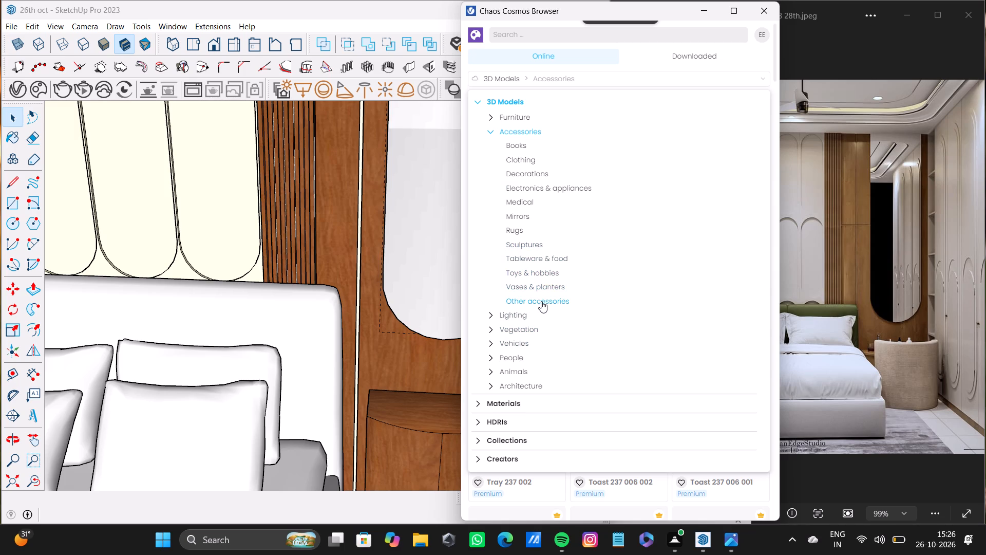
click(541, 301)
Download the Cosmetics 101 016 asset and place one copy on top of the dressing cabinet below the mirror.
scroll(534, 292, down, 2)
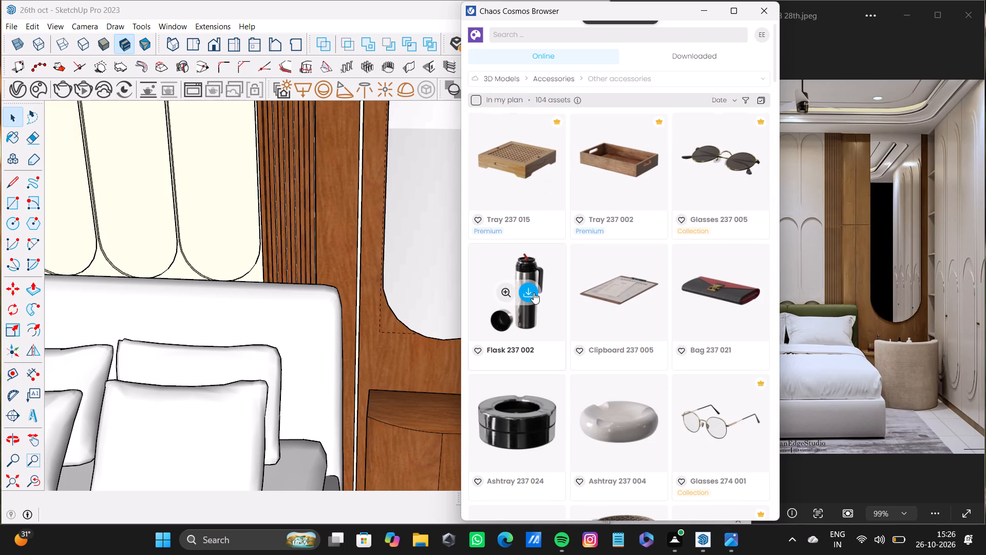
scroll(534, 292, down, 7)
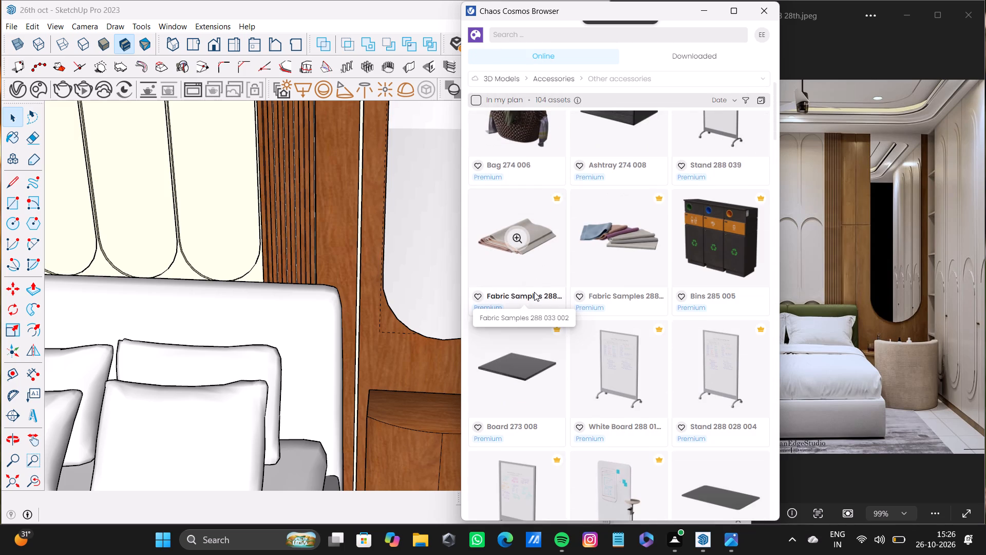
scroll(534, 292, down, 5)
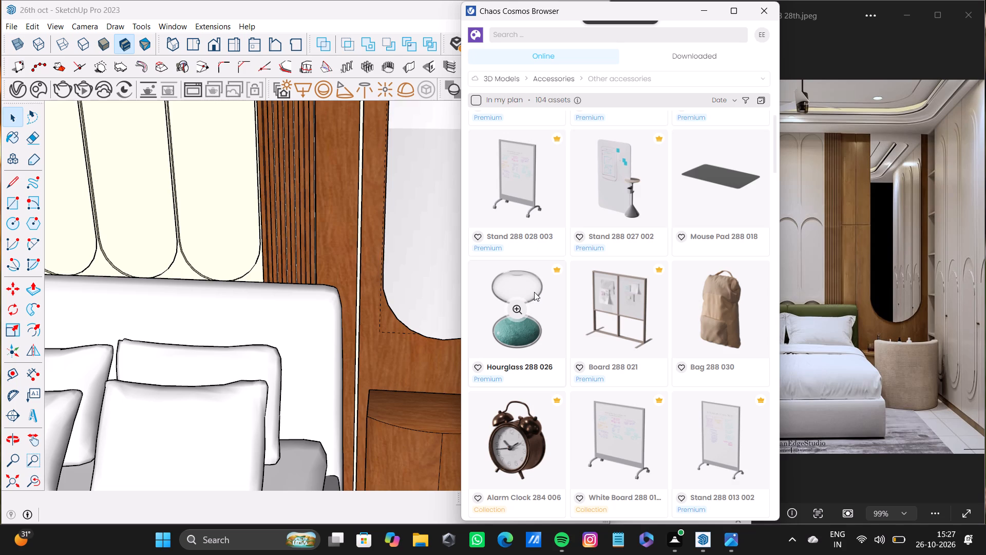
scroll(560, 295, down, 4)
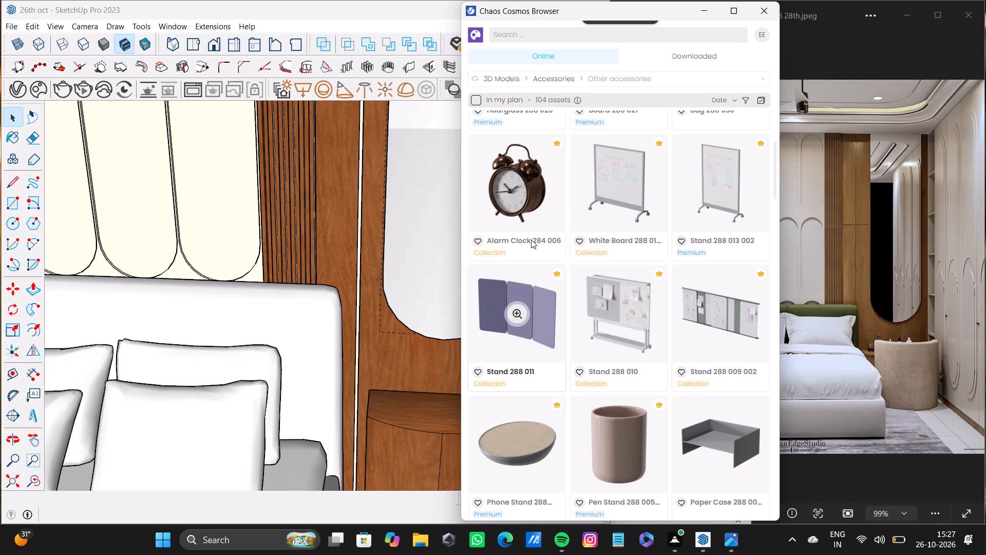
scroll(530, 225, down, 14)
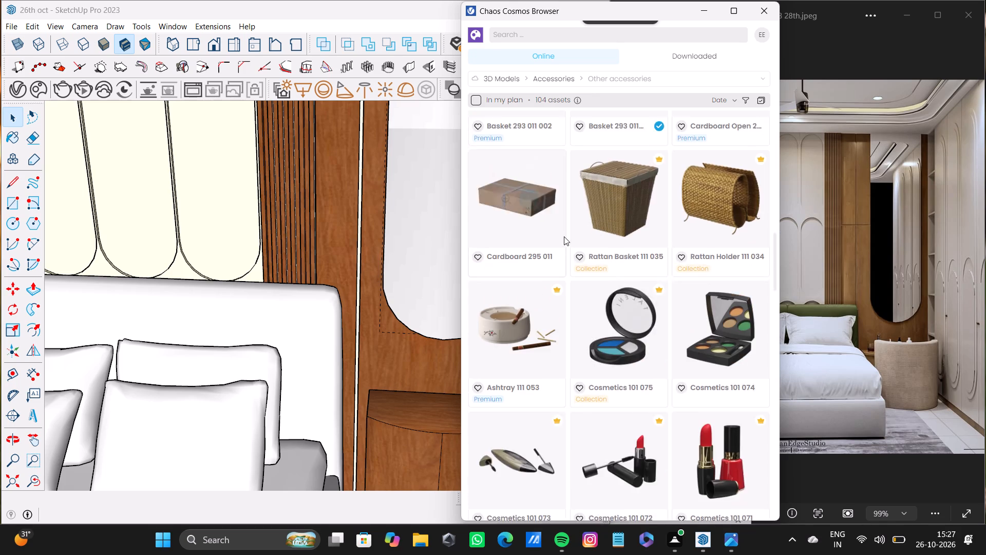
scroll(564, 236, down, 3)
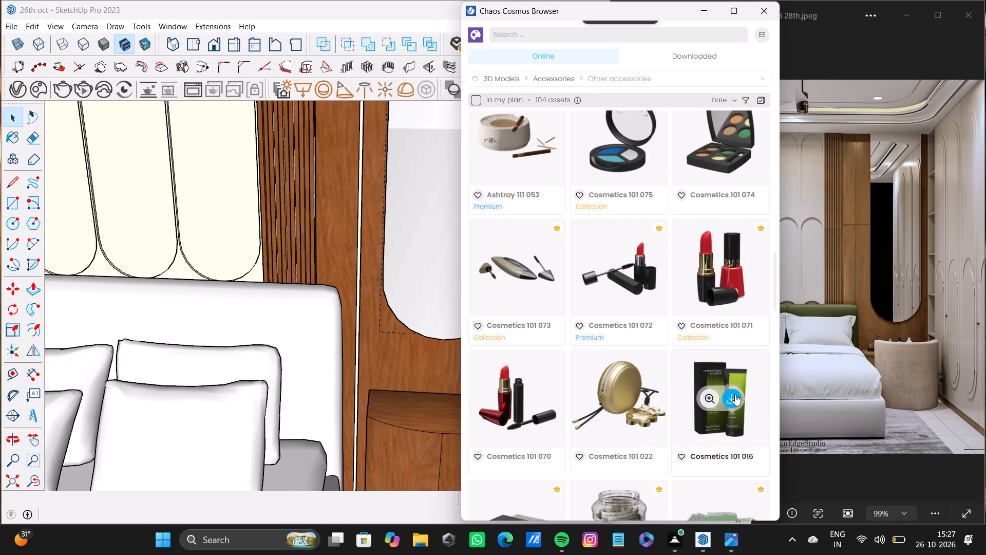
click(735, 394)
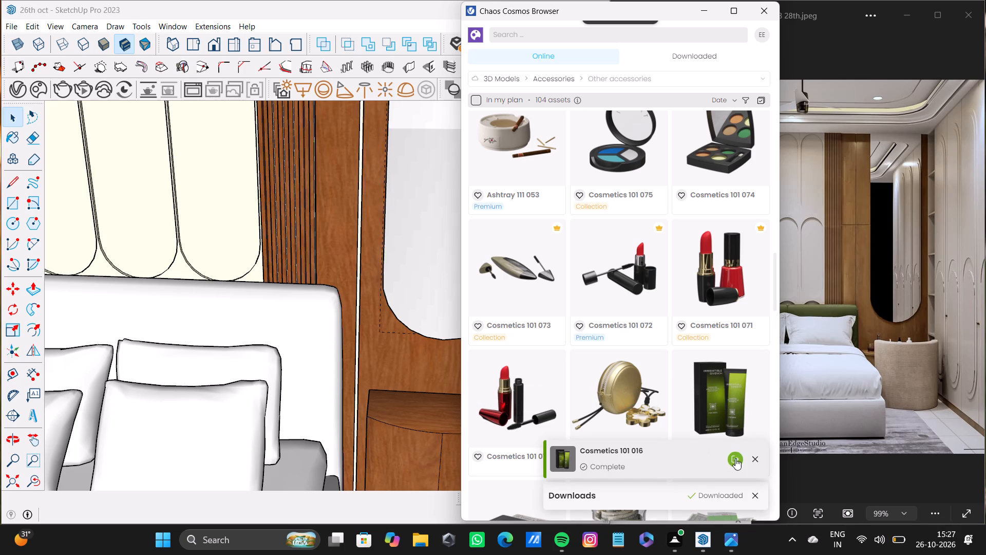
click(737, 458)
scroll(430, 419, up, 4)
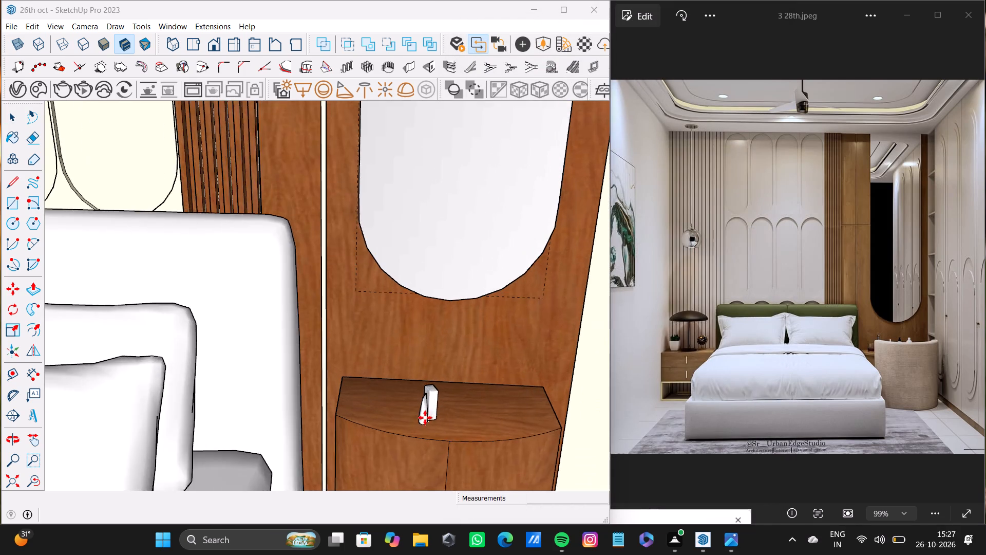
scroll(425, 418, up, 6)
click(368, 407)
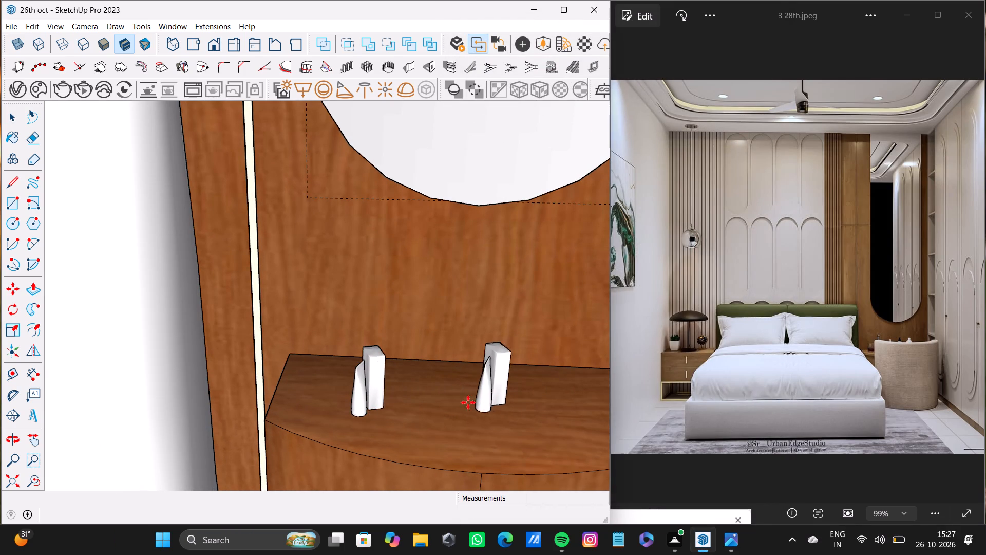
key(space)
Look through the Other accessories assets for another small item suitable for the dressing cabinet top.
scroll(552, 298, down, 7)
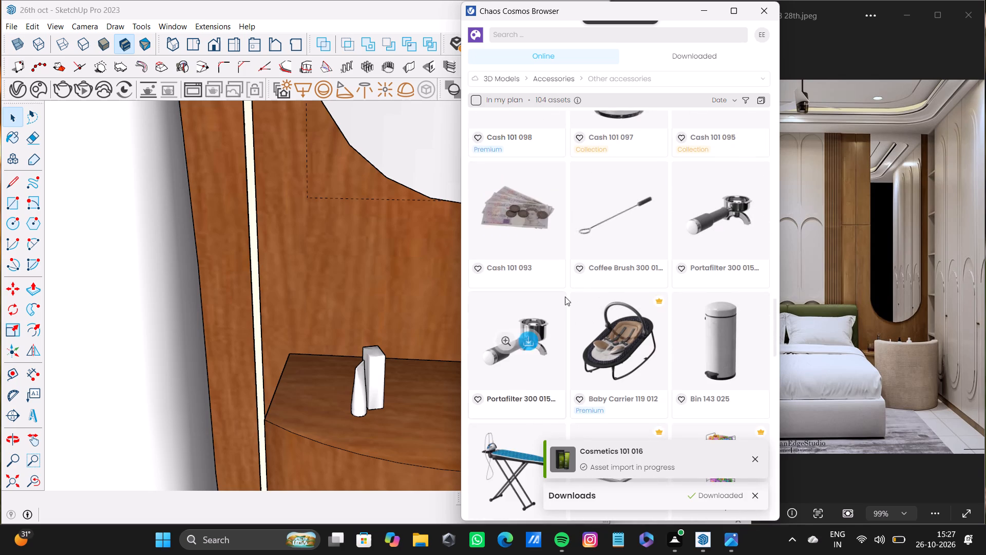
scroll(576, 297, down, 3)
scroll(598, 278, up, 3)
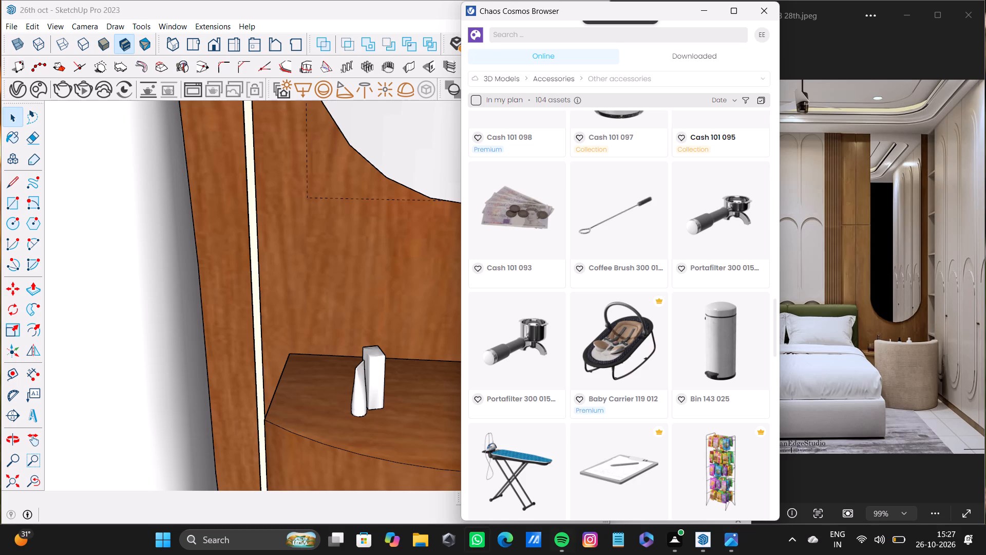
scroll(646, 266, down, 11)
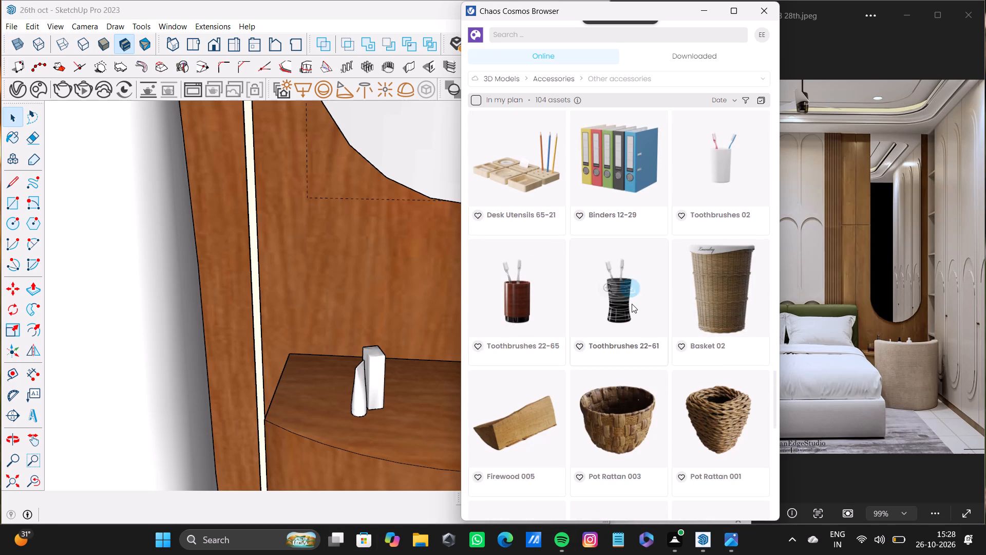
scroll(620, 332, down, 10)
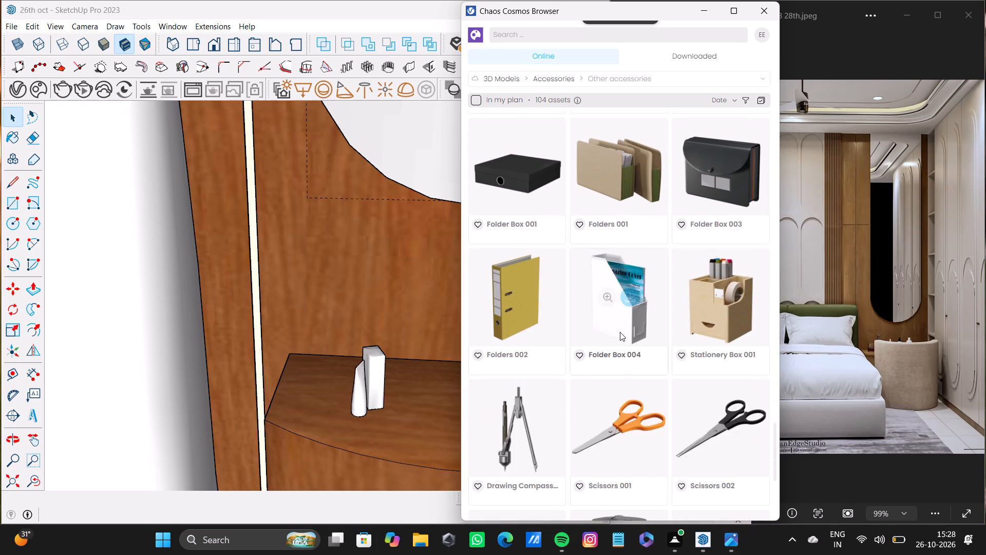
scroll(620, 332, down, 5)
scroll(620, 332, up, 13)
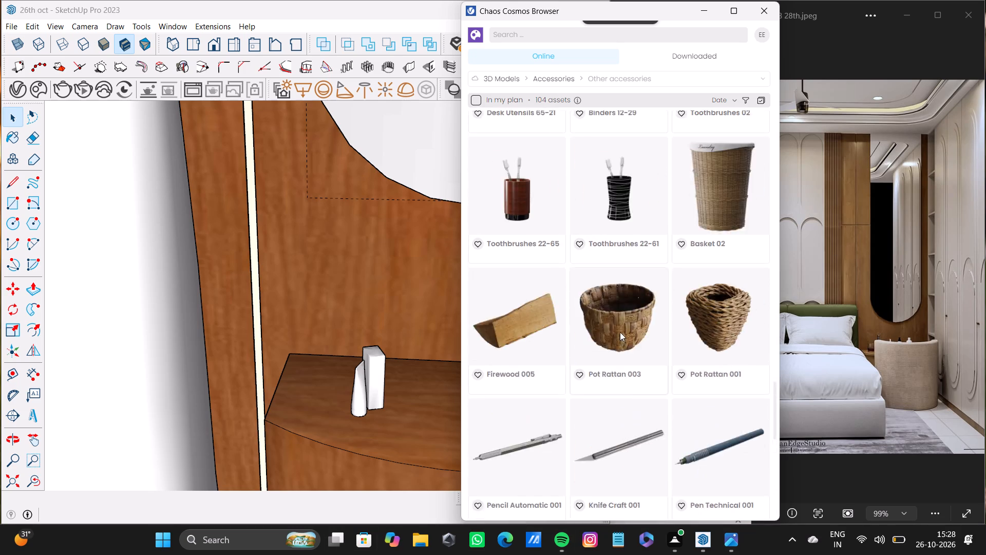
scroll(620, 332, up, 20)
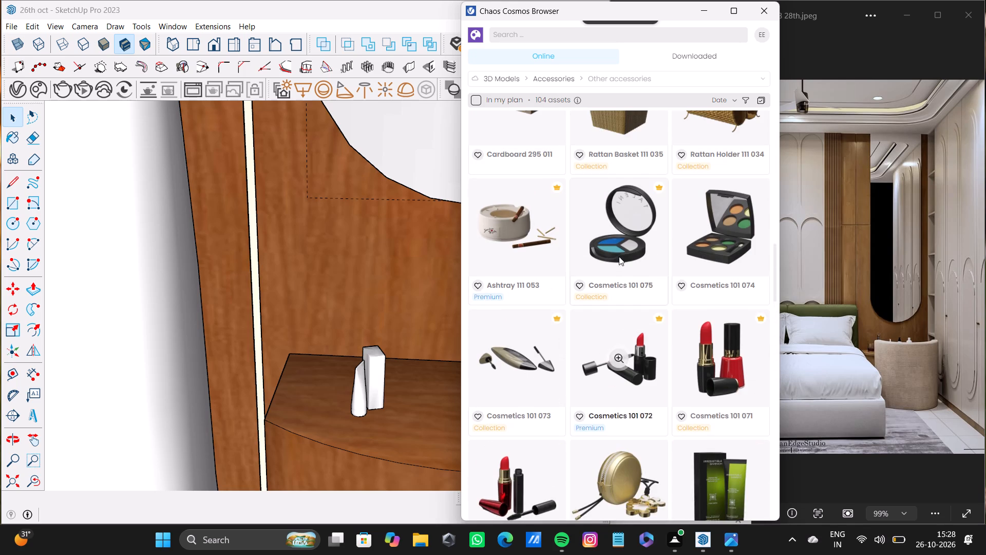
scroll(619, 254, up, 3)
scroll(603, 309, down, 3)
scroll(583, 447, down, 3)
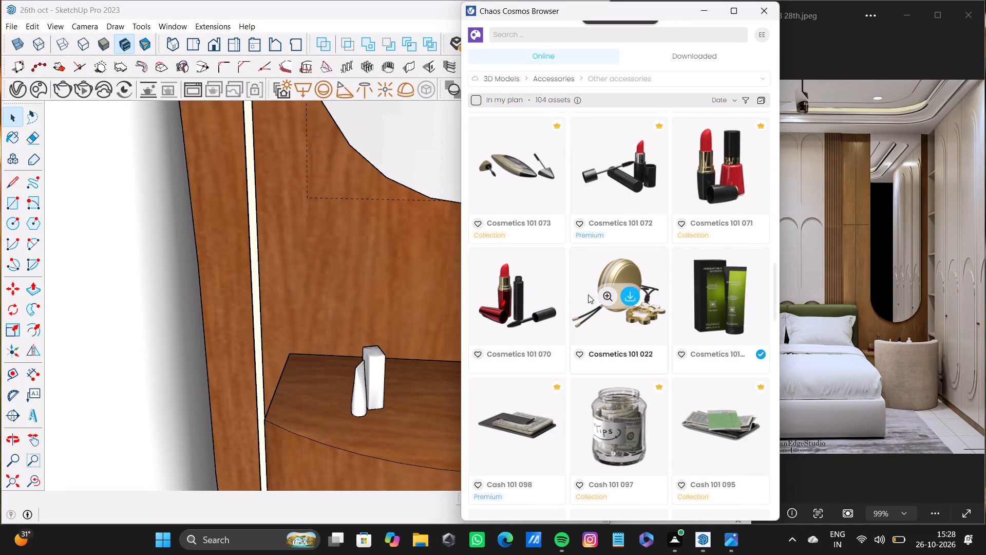
scroll(588, 294, up, 10)
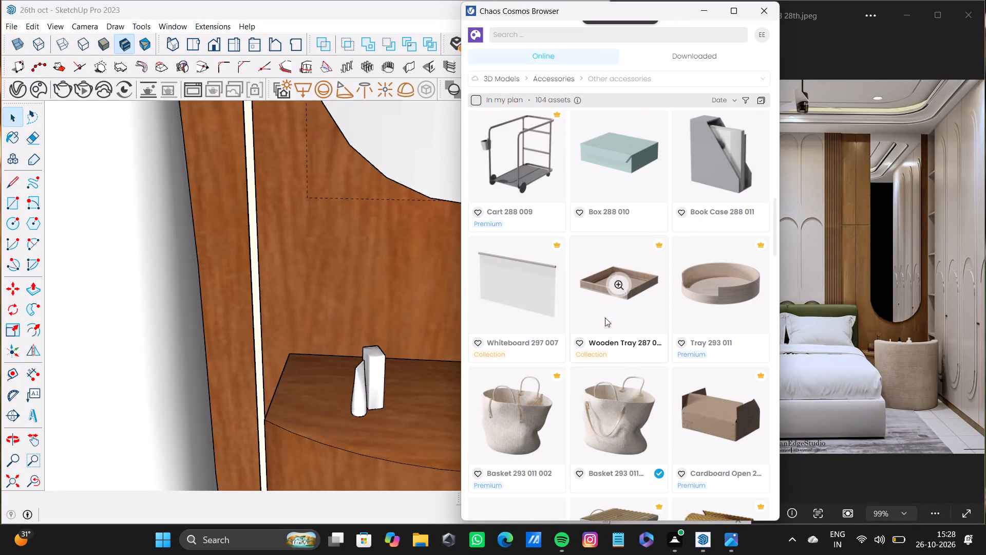
scroll(605, 314, up, 4)
scroll(612, 297, down, 17)
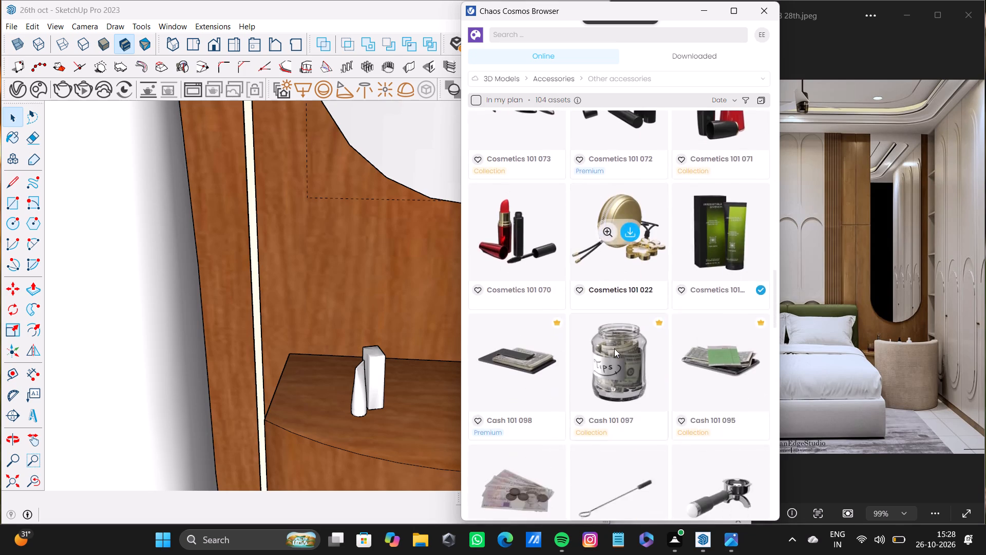
scroll(614, 348, down, 15)
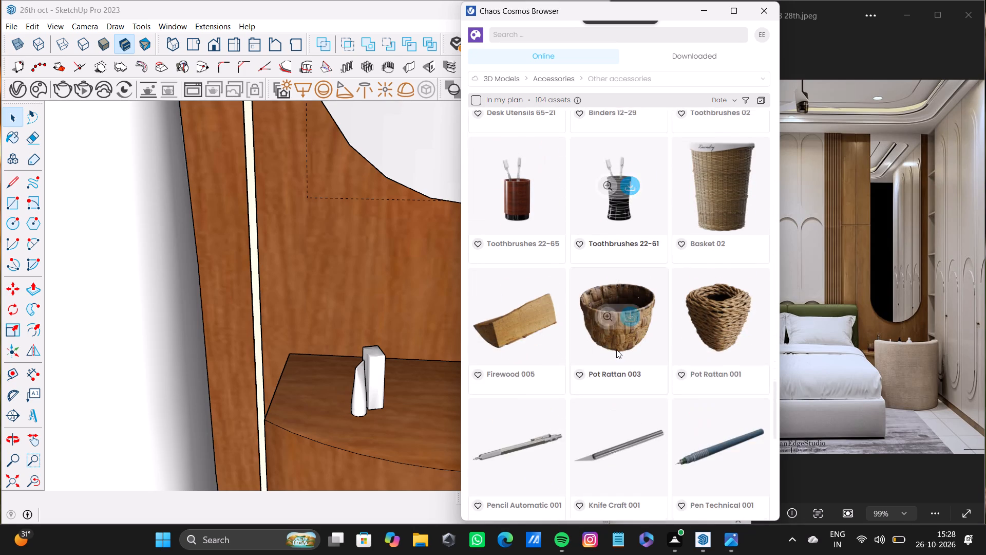
scroll(617, 348, down, 6)
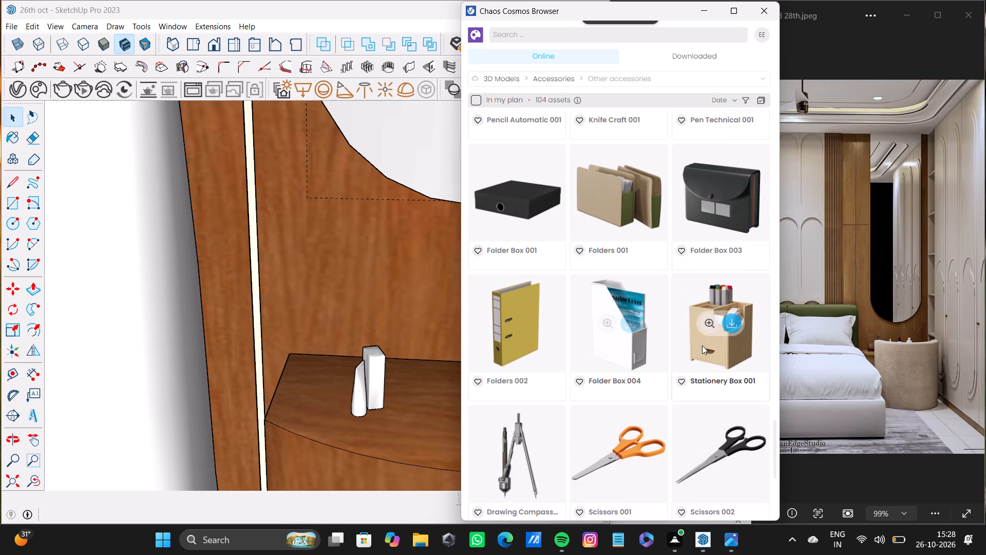
Download Stationery Box 001, place one copy beside the cosmetics on the dressing cabinet, and close the asset browser.
click(726, 321)
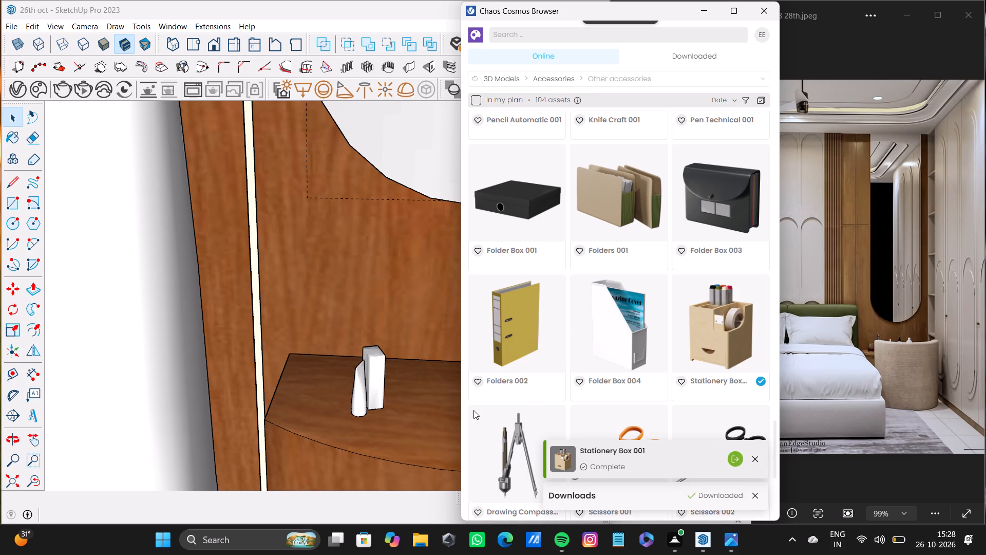
click(740, 460)
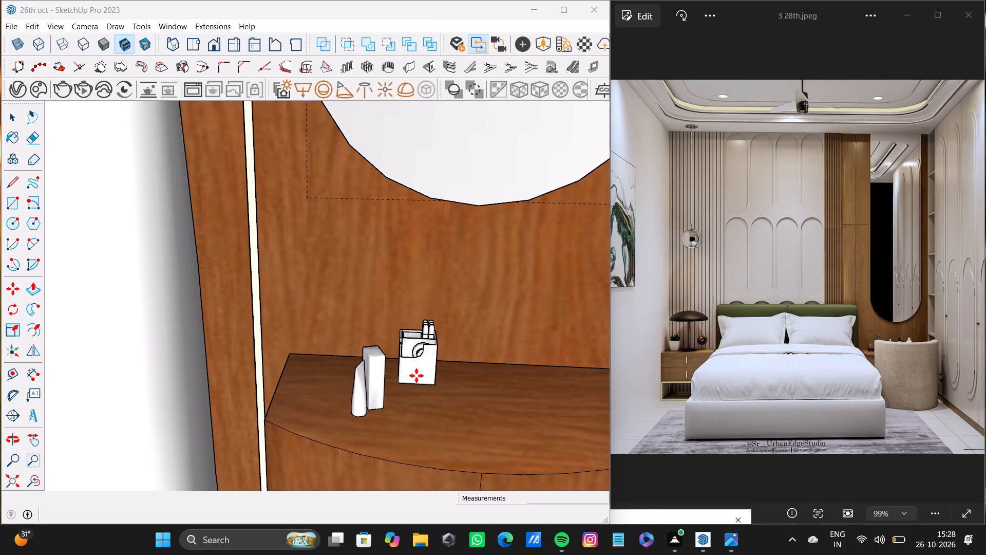
click(472, 397)
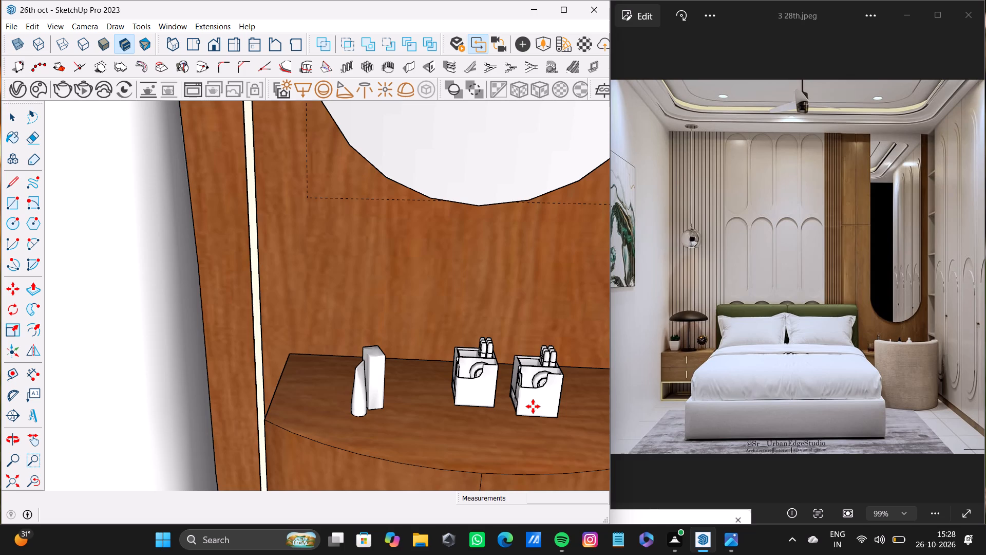
key(space)
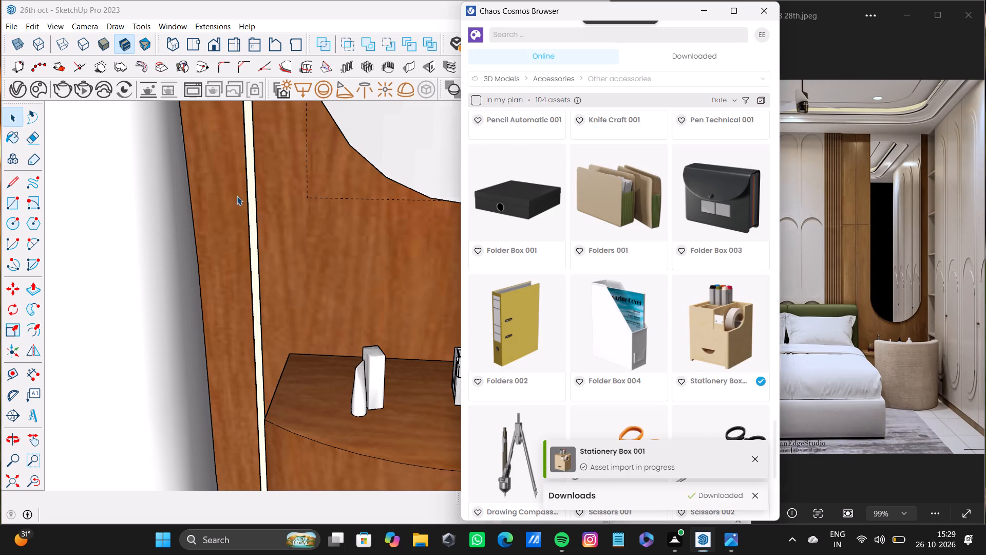
click(759, 14)
key(space)
Scale the stationery box uniformly to about 1.19 from its upper back corner.
scroll(458, 378, up, 4)
scroll(469, 375, down, 9)
shift+middle_drag(489, 376, 438, 356)
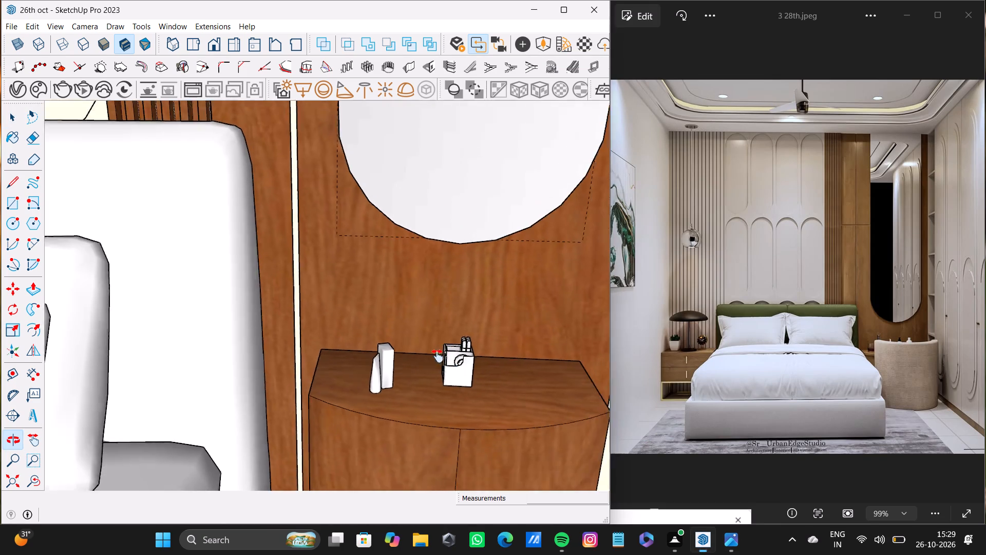
shift+middle_drag(438, 356, 403, 350)
scroll(403, 350, up, 5)
click(402, 350)
key(s)
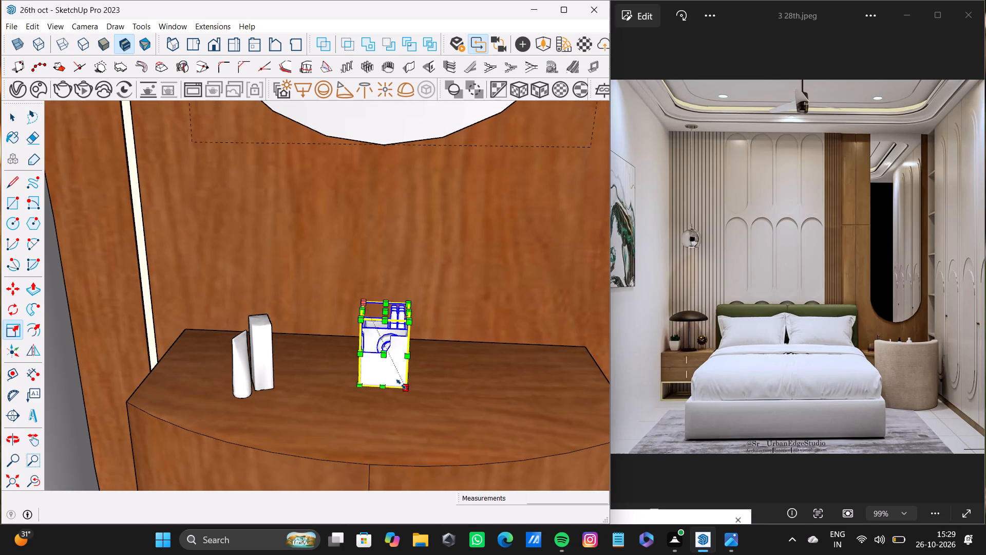
click(404, 387)
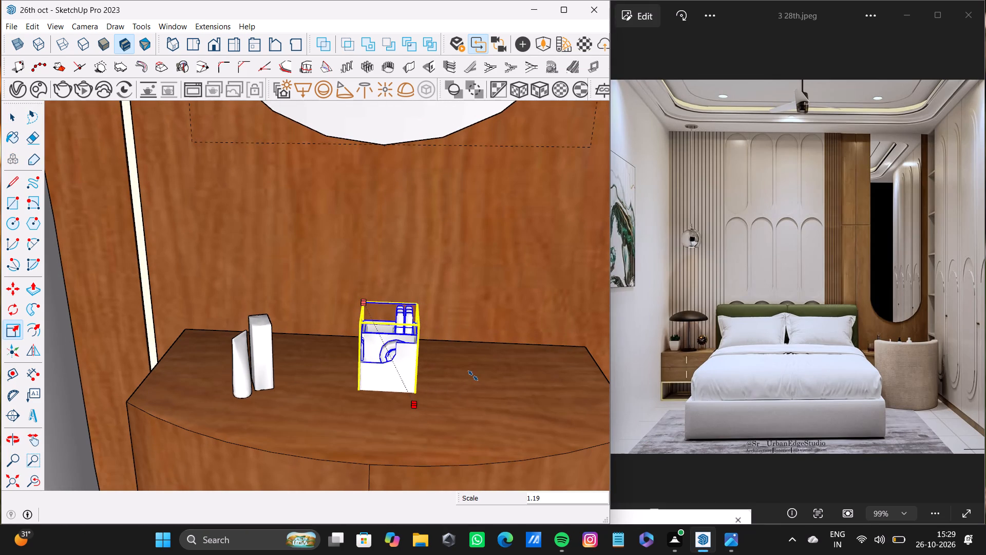
click(473, 376)
Move the stationery box about 1' 1/4" along the green axis, away from the cosmetics toward the cabinet's far end.
scroll(432, 369, down, 4)
middle_drag(432, 369, 416, 320)
scroll(408, 308, up, 7)
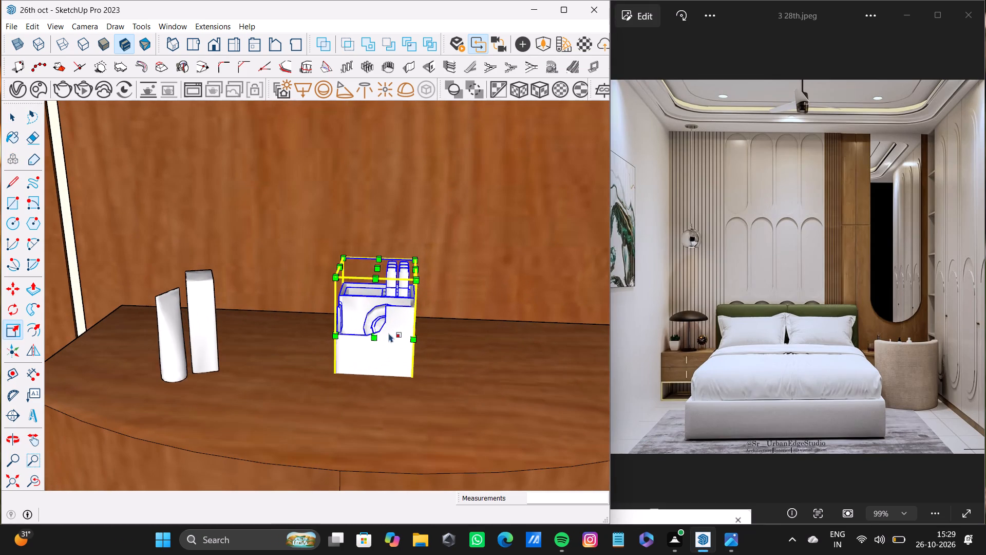
key(space)
click(409, 360)
key(m)
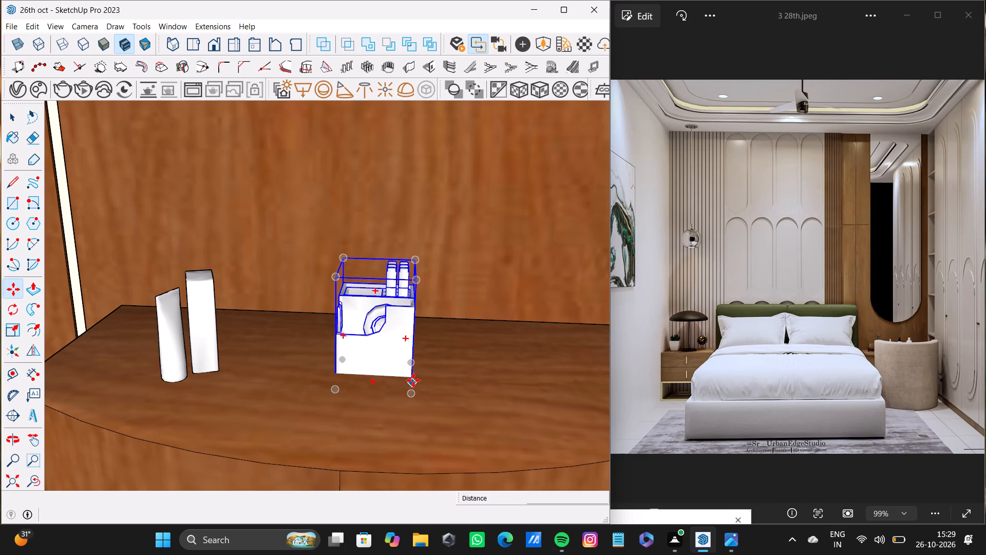
click(414, 378)
scroll(473, 355, down, 4)
shift+middle_drag(480, 351, 332, 382)
shift+scroll(338, 366, down, 1)
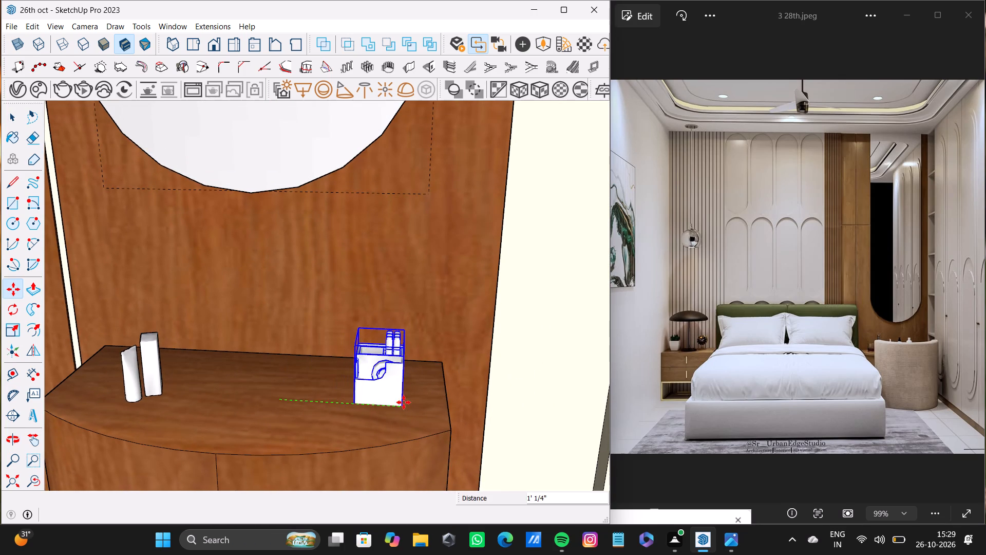
click(402, 404)
scroll(239, 346, down, 5)
middle_drag(234, 349, 328, 341)
scroll(270, 368, up, 3)
key(space)
scroll(150, 358, up, 3)
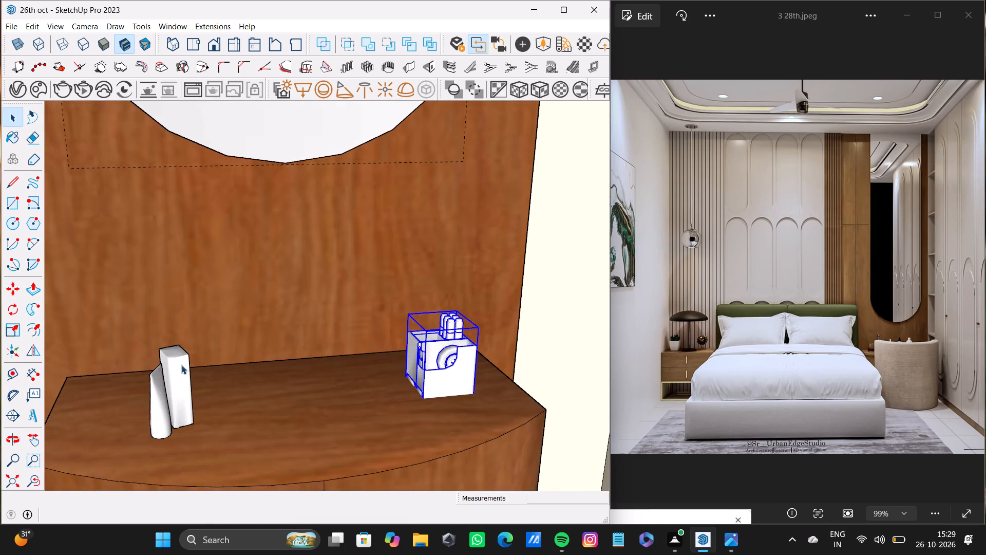
Copy the cosmetics set twice along the dressing cabinet toward the stationery box, spacing the copies about 3 5/8" and 4 1/2".
shift+middle_drag(181, 365, 241, 296)
scroll(245, 324, up, 4)
click(245, 324)
key(m)
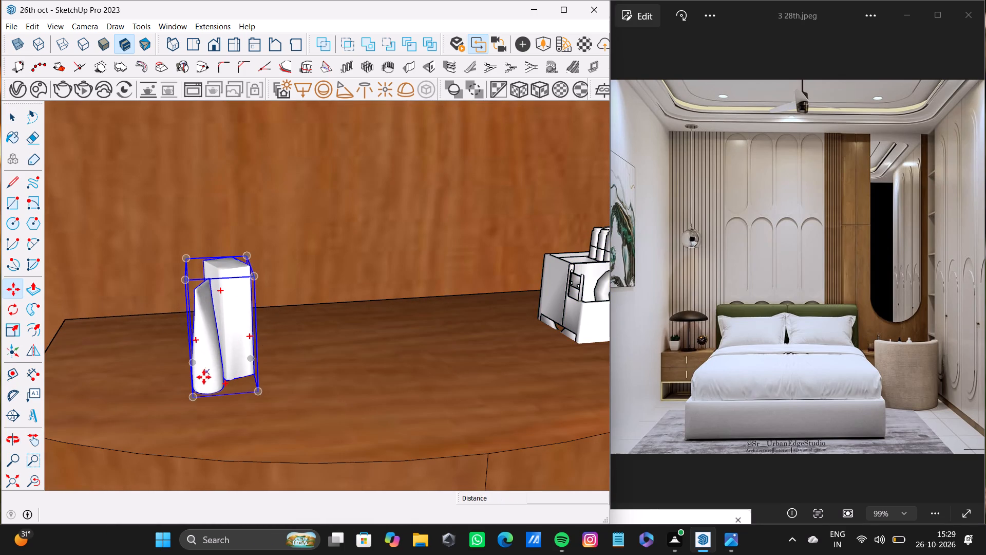
scroll(204, 378, up, 4)
ctrl+click(188, 411)
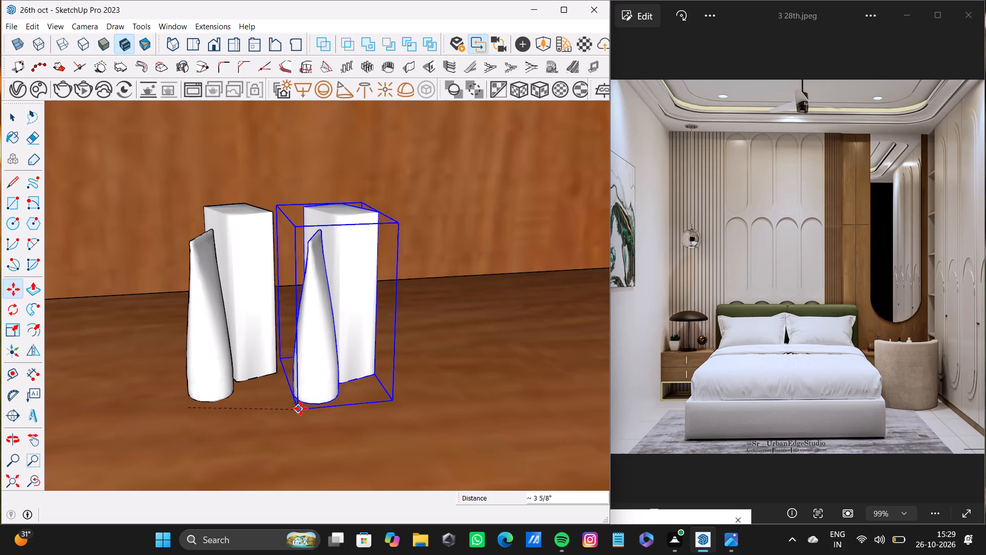
double_click(299, 405)
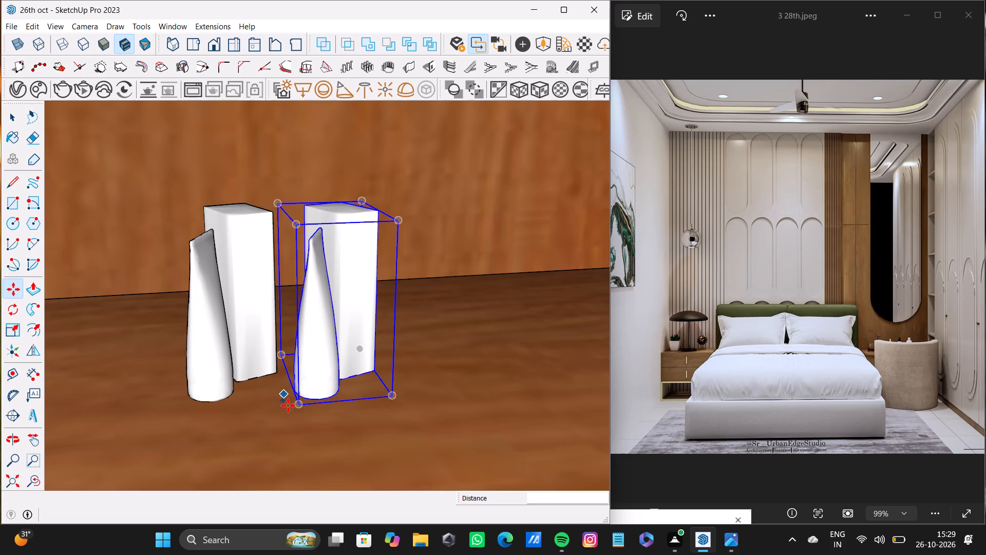
click(299, 410)
click(420, 384)
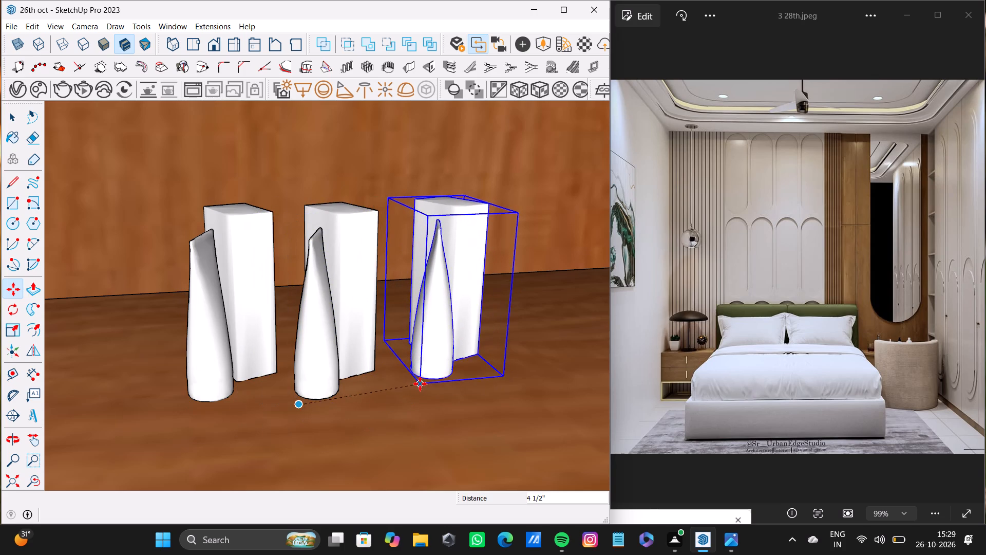
key(space)
Scale the original cosmetics set at the cabinet's end up uniformly so it stands as the tallest of the three.
scroll(338, 342, down, 14)
key(space)
middle_drag(372, 365, 278, 322)
scroll(297, 322, up, 7)
key(space)
click(304, 319)
key(s)
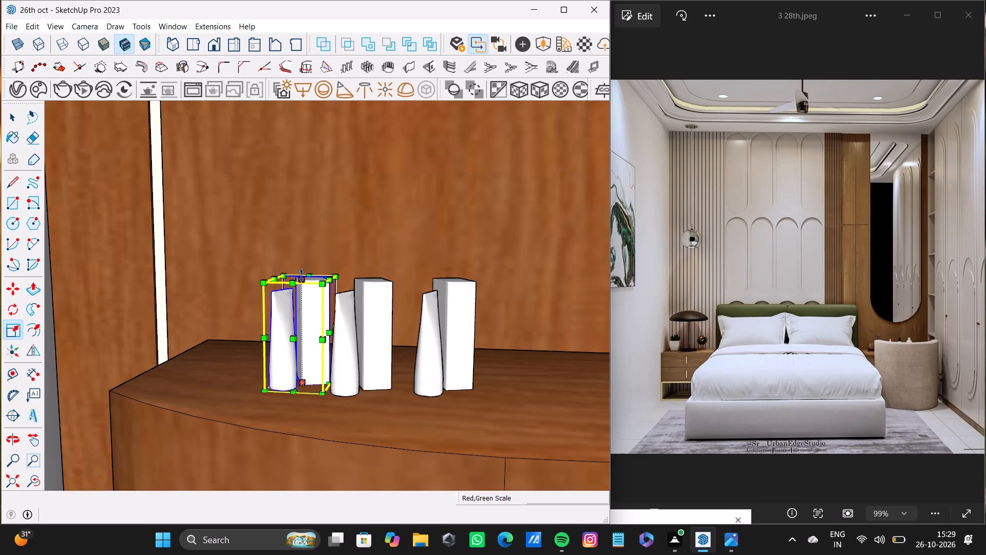
drag(285, 272, 231, 177)
click(365, 327)
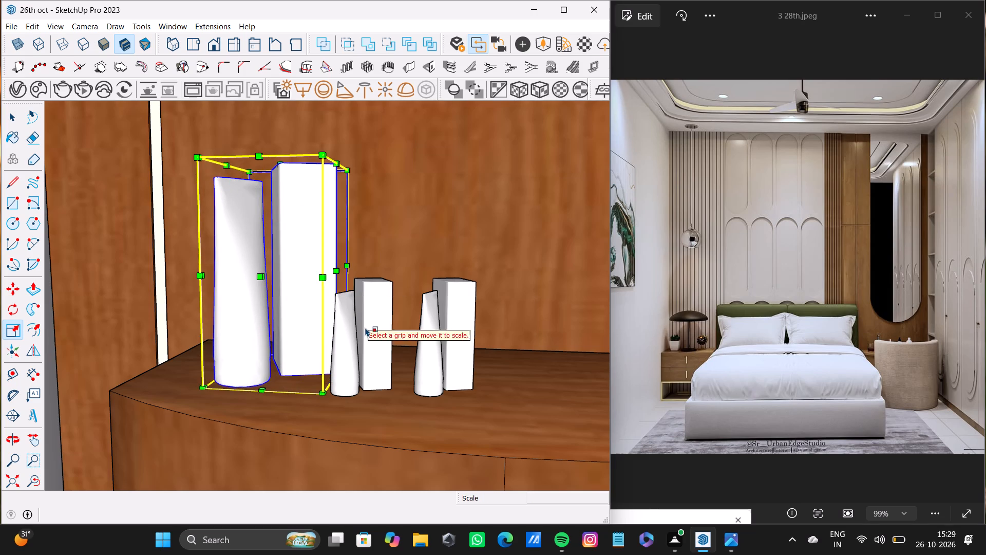
Scale the middle cosmetics set up uniformly to slightly over 1.50 so it stands shorter than the end set.
key(space)
click(381, 345)
key(s)
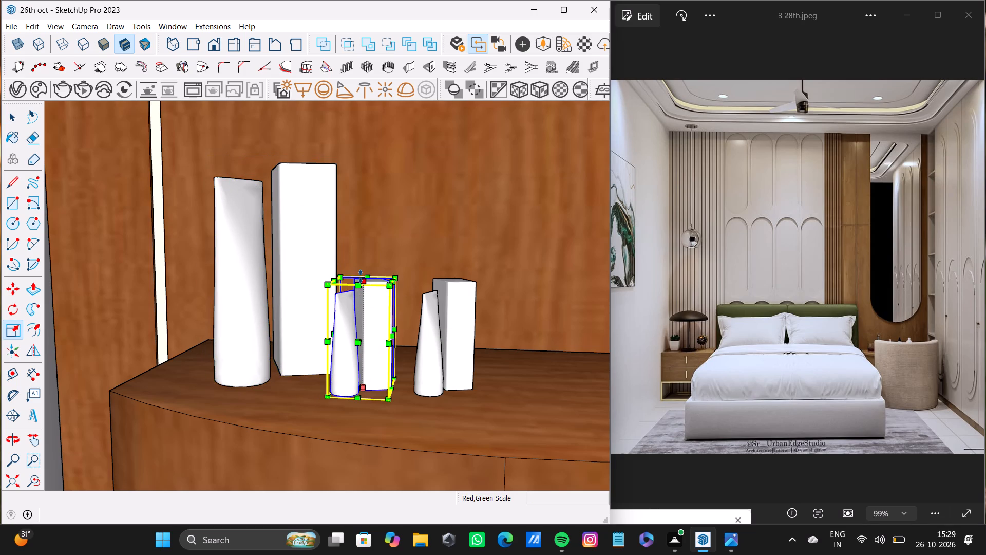
drag(340, 276, 319, 221)
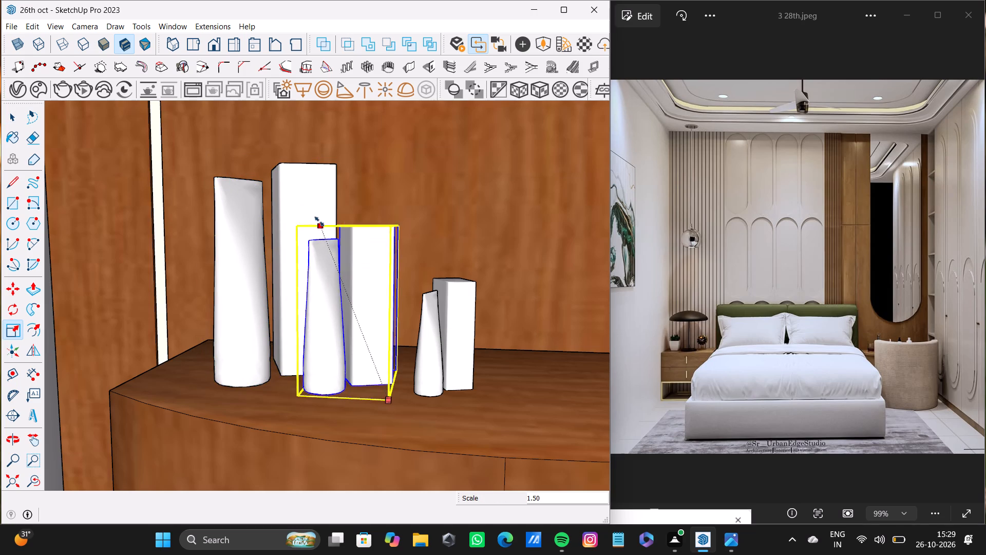
drag(319, 221, 315, 215)
Scale the third cosmetics set, nearest the stationery box, uniformly to about 1.8.
key(space)
click(438, 308)
key(a)
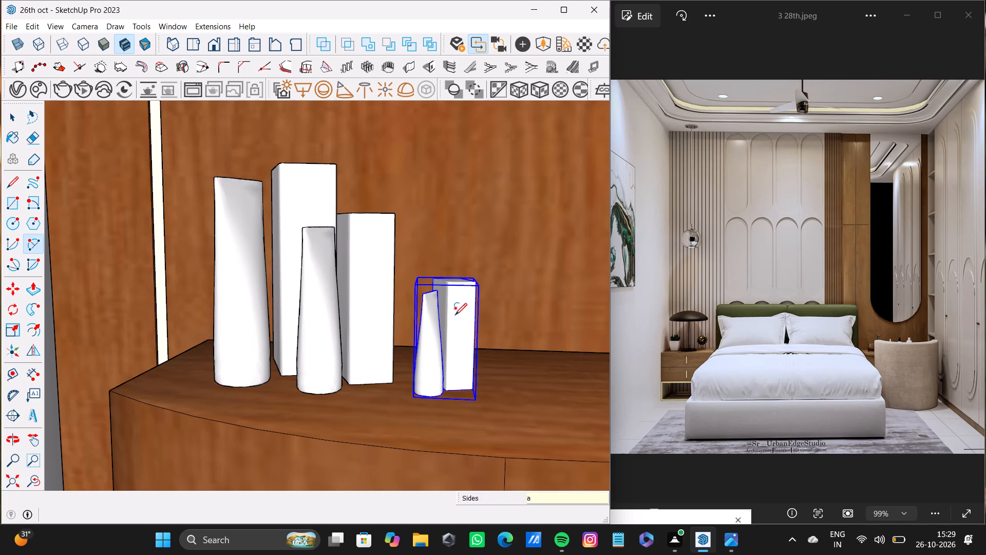
key(a)
key(space)
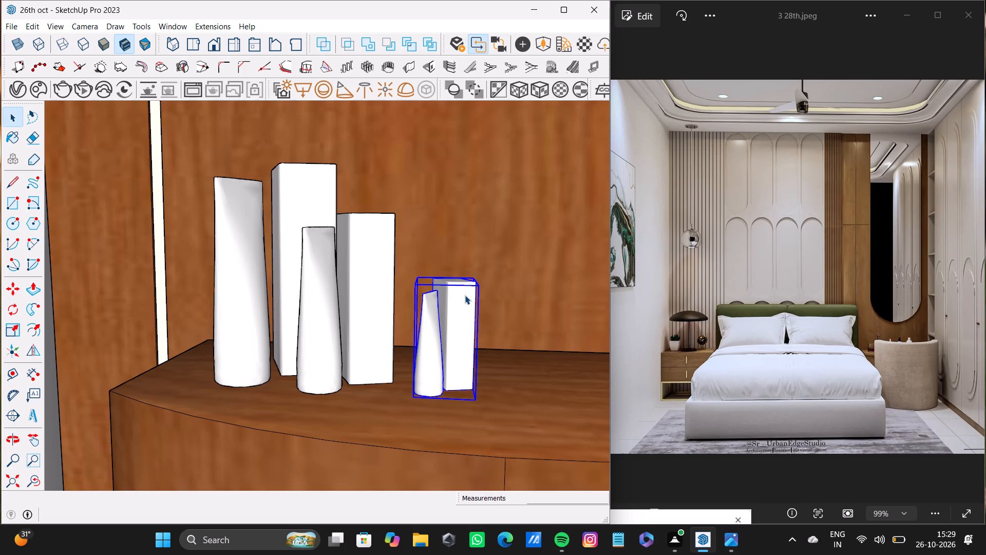
key(a)
key(space)
scroll(466, 301, down, 3)
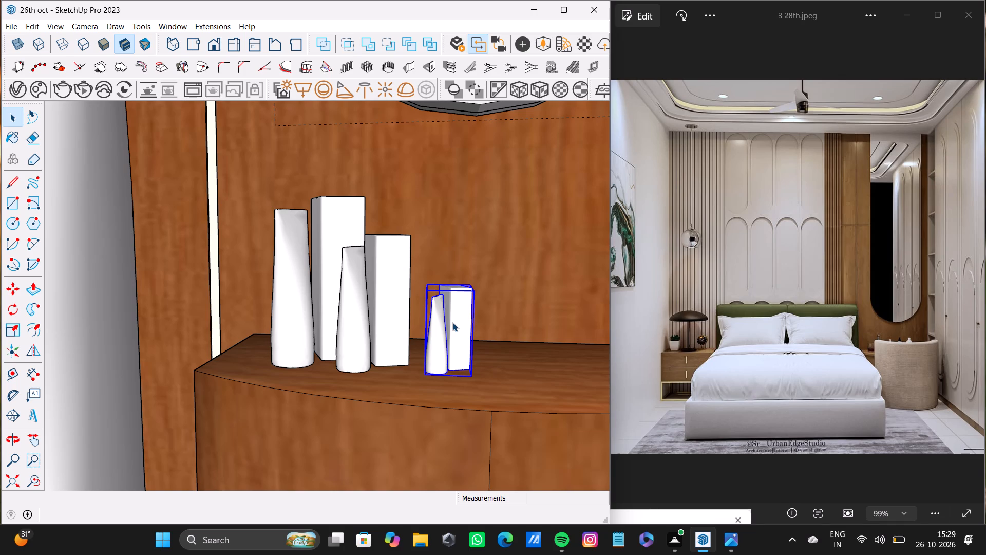
key(s)
scroll(468, 312, down, 4)
middle_drag(467, 310, 461, 343)
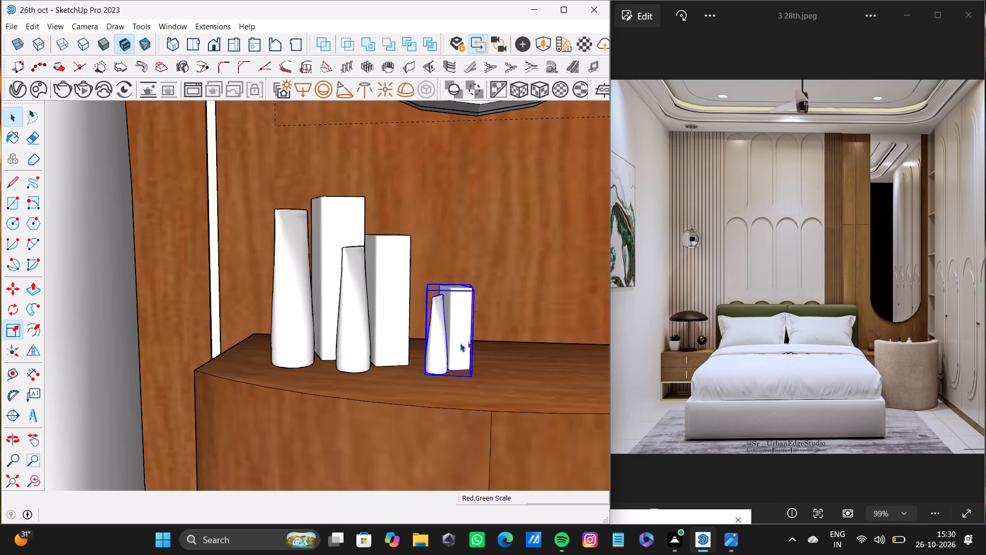
middle_drag(461, 343, 460, 388)
drag(476, 284, 474, 199)
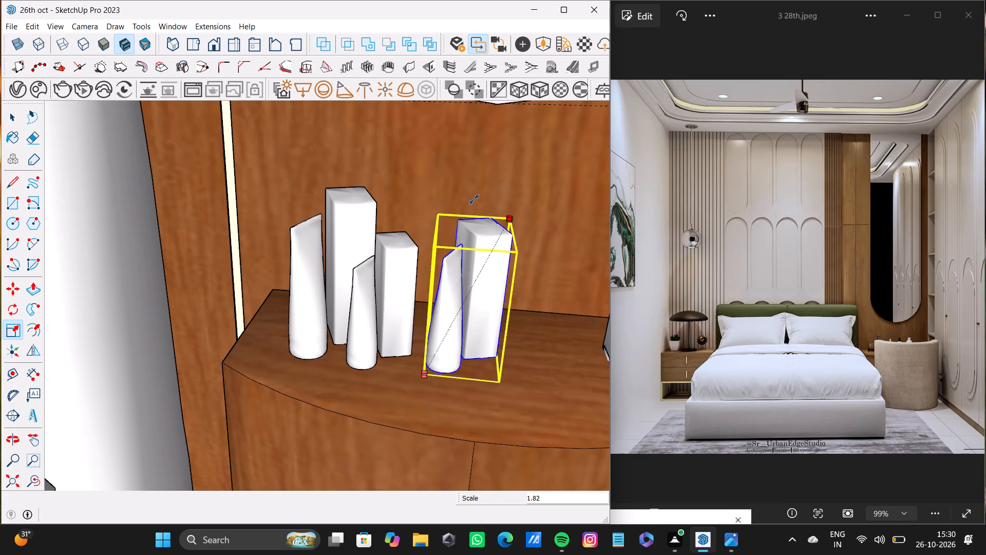
drag(474, 199, 474, 194)
key(space)
Examine the whole furnished room from the open front and compare its layout and ceiling with the reference image.
scroll(478, 254, down, 20)
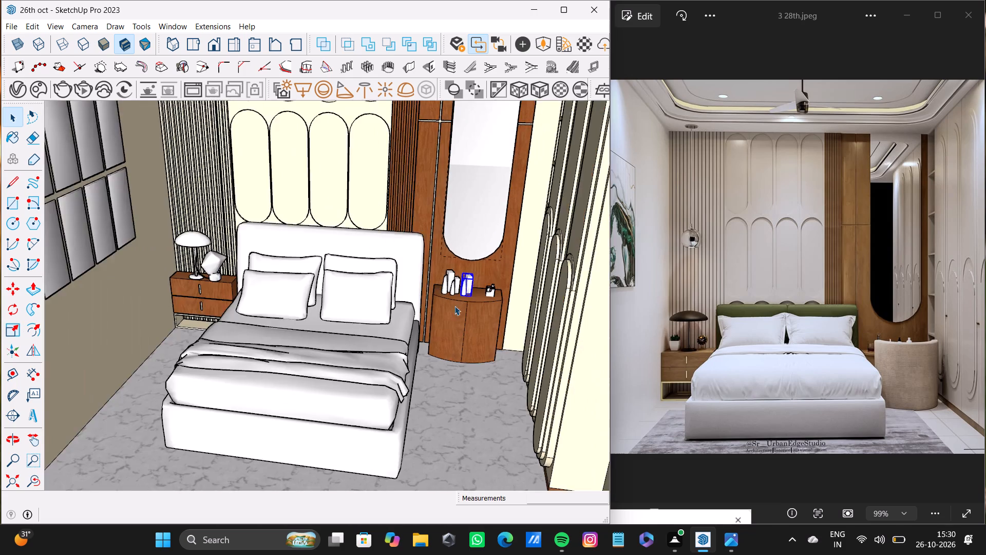
scroll(454, 306, down, 10)
middle_drag(447, 323, 443, 298)
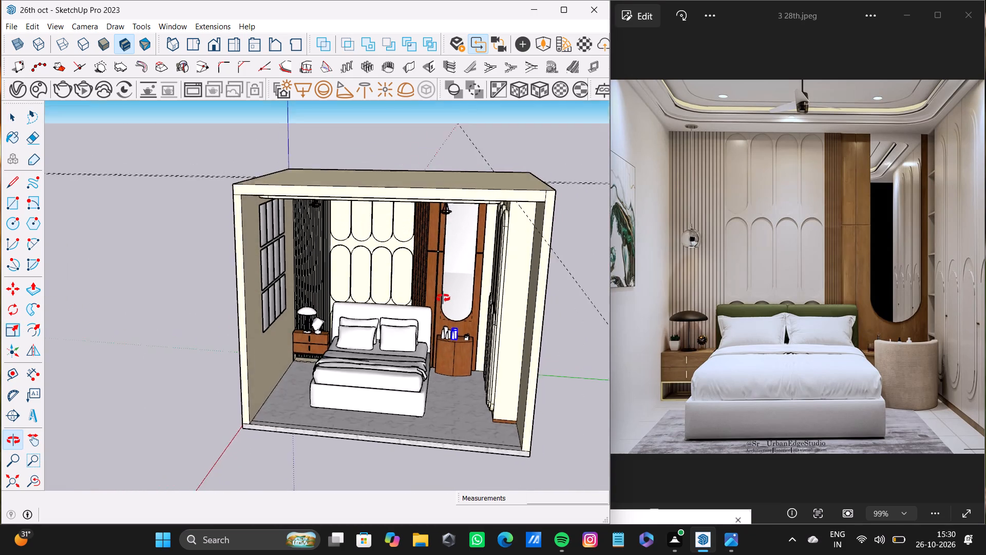
middle_drag(443, 298, 448, 258)
key(space)
click(371, 146)
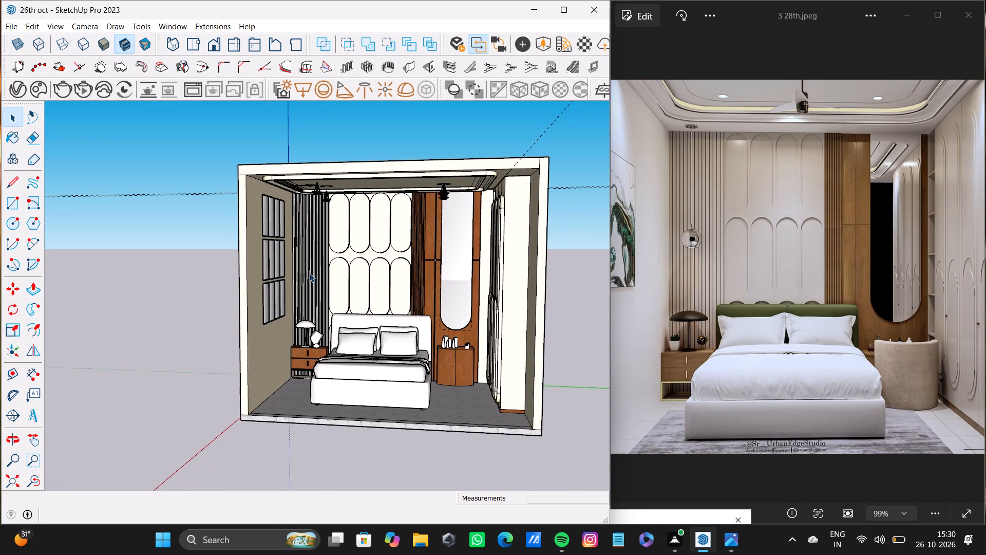
scroll(309, 274, up, 8)
scroll(309, 274, down, 10)
shift+middle_drag(309, 274, 335, 233)
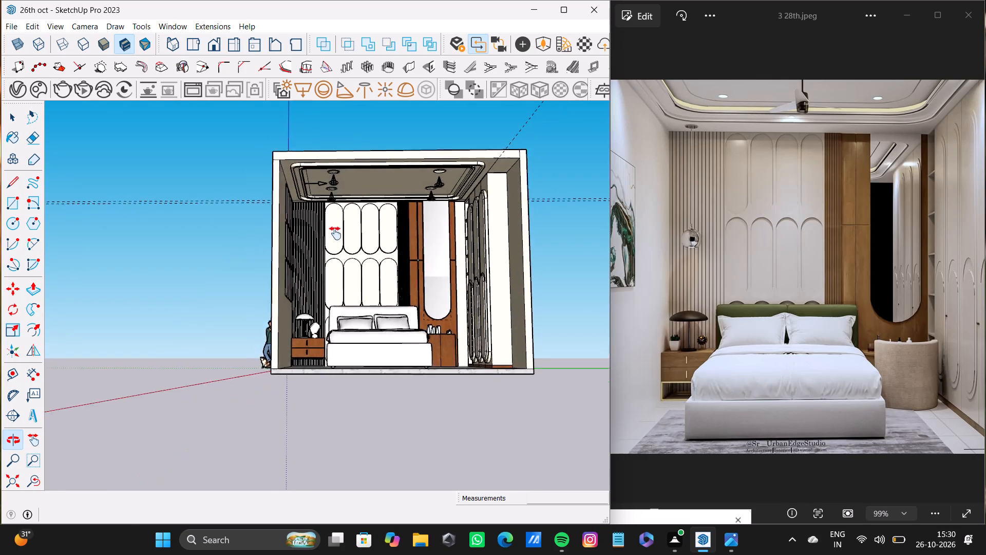
shift+middle_drag(335, 233, 315, 252)
scroll(304, 269, up, 5)
shift+middle_drag(309, 279, 281, 244)
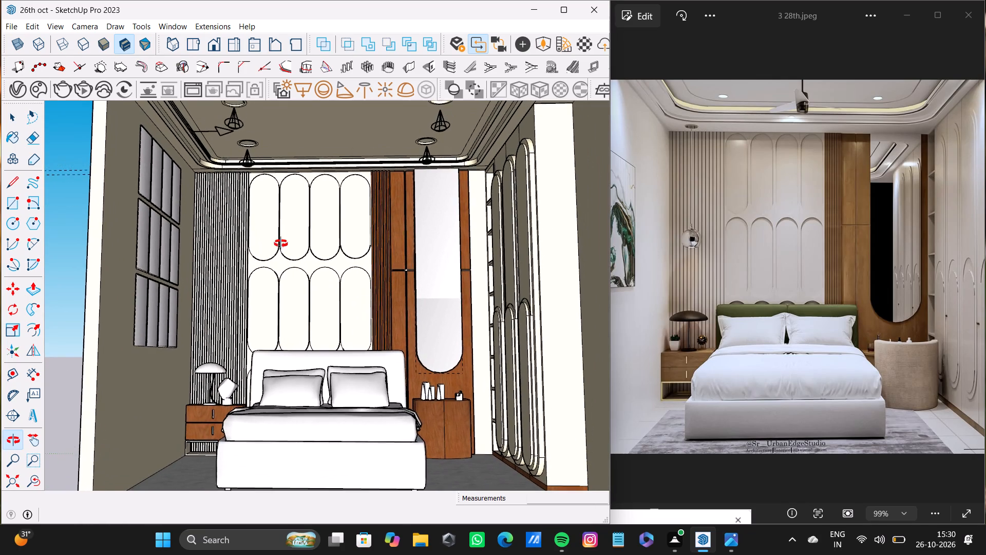
shift+middle_drag(281, 244, 272, 245)
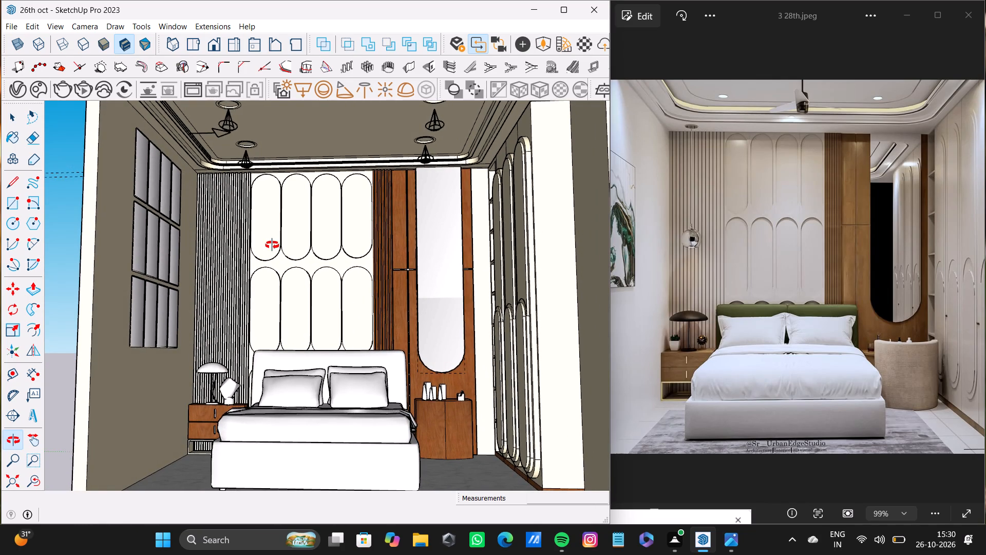
shift+middle_drag(272, 245, 295, 252)
scroll(295, 252, down, 3)
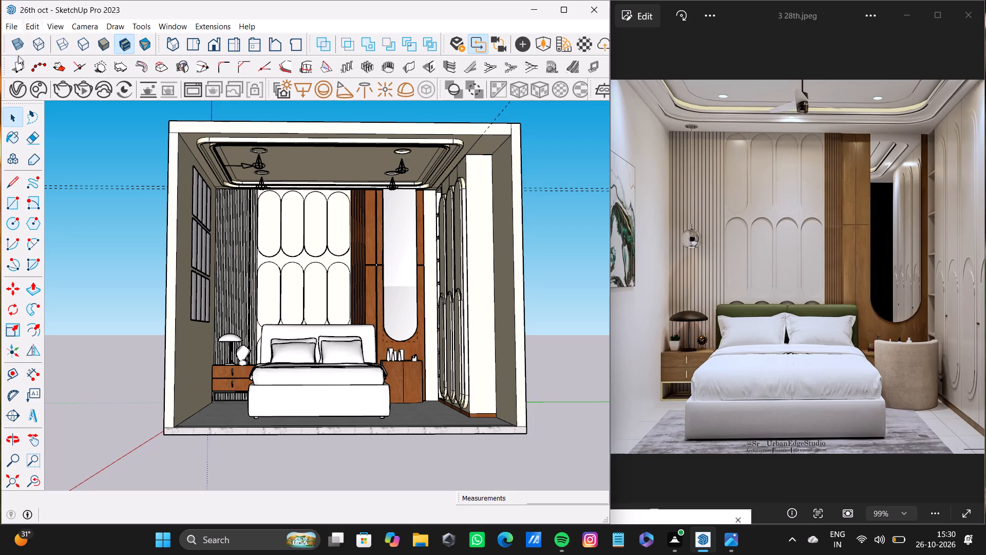
Set the Mesh Light's intensity to 60 in the V-Ray Asset Editor and close the editor.
click(39, 92)
click(756, 16)
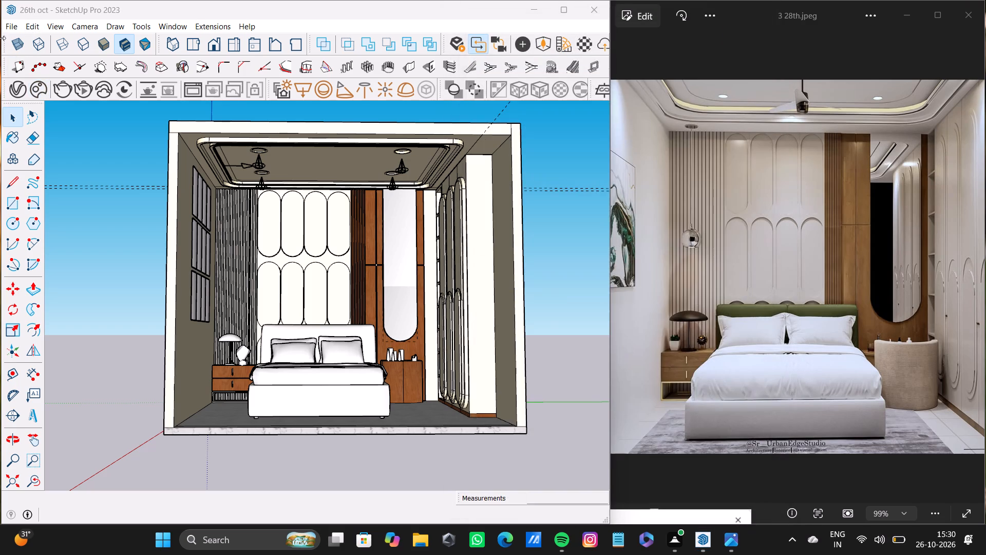
click(13, 90)
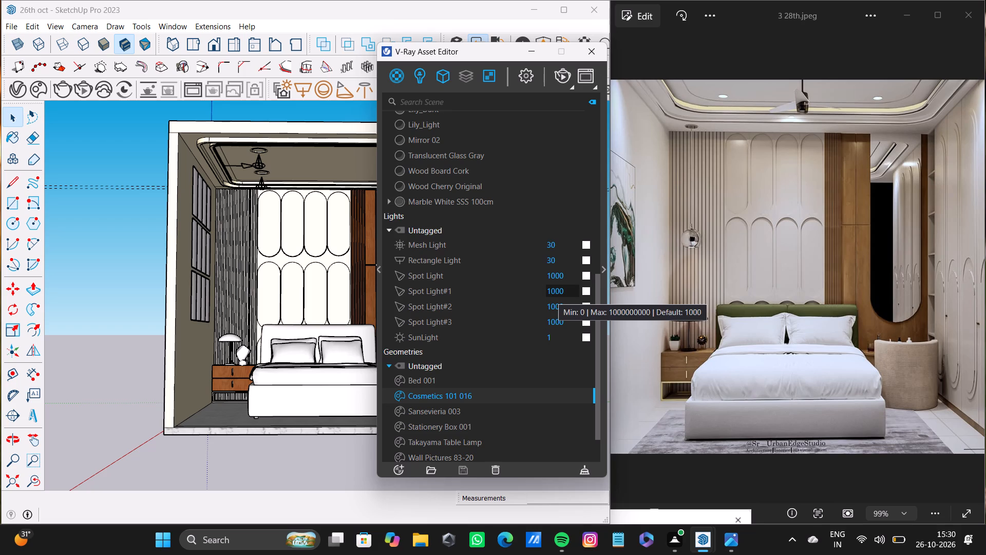
drag(566, 244, 550, 244)
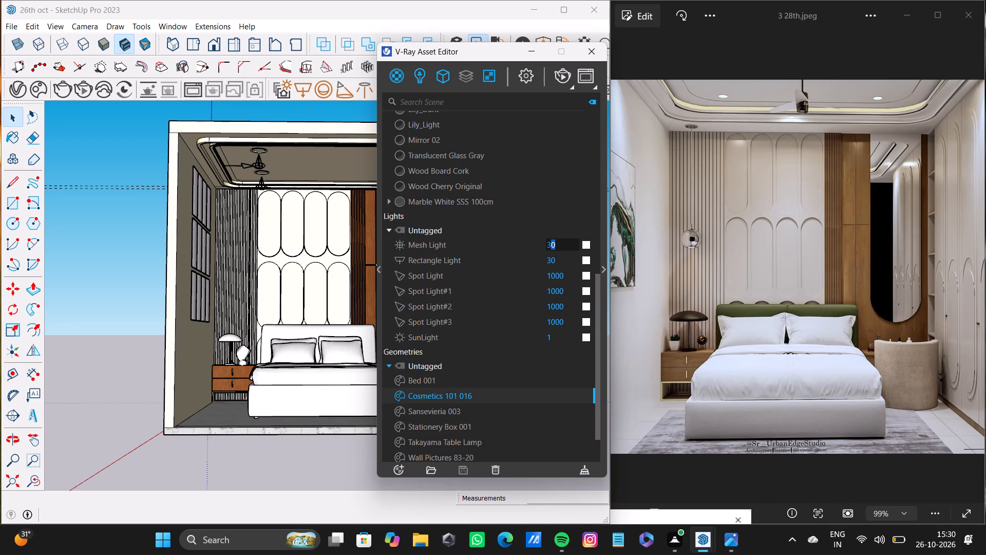
drag(550, 244, 535, 244)
key(BackSpace)
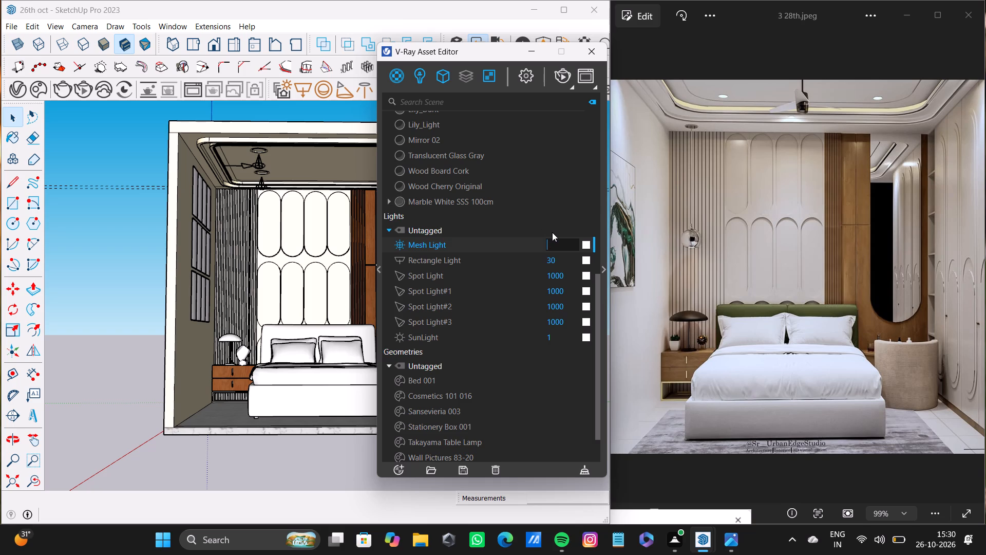
text(60)
key(Return)
drag(564, 264, 540, 264)
drag(540, 264, 535, 264)
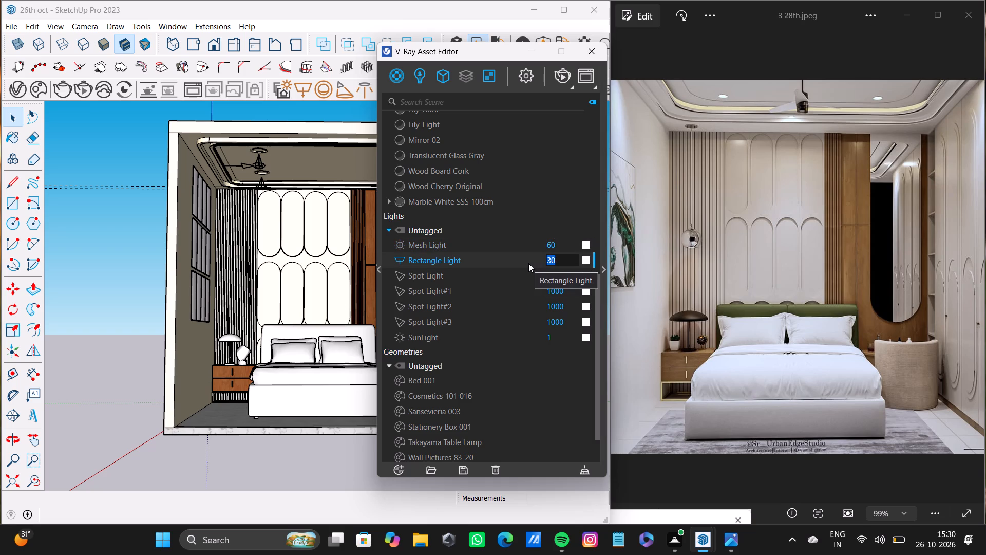
click(592, 53)
Delete the existing V-Ray rectangle light from the ceiling recess on the wall-pictures side.
scroll(429, 161, up, 12)
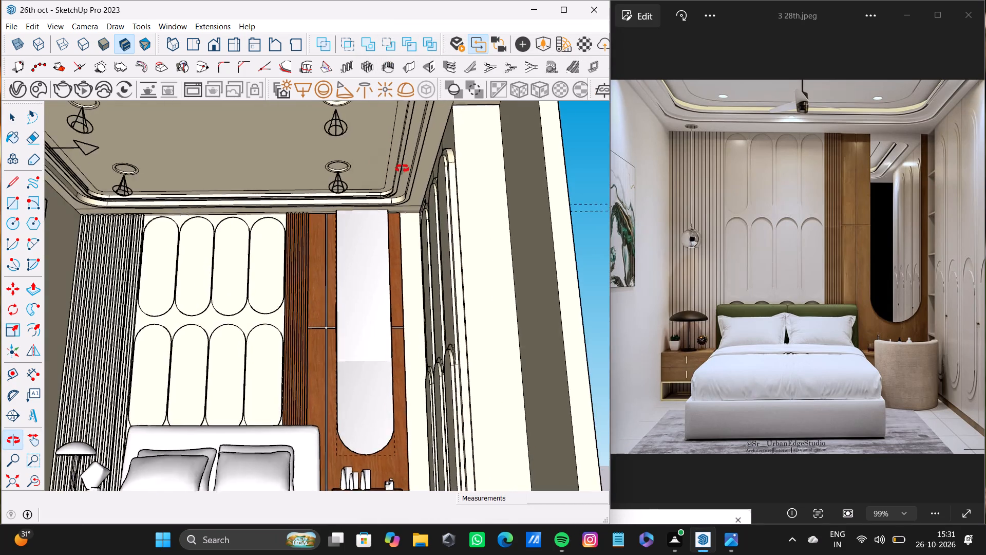
scroll(208, 166, down, 8)
shift+middle_drag(212, 172, 305, 173)
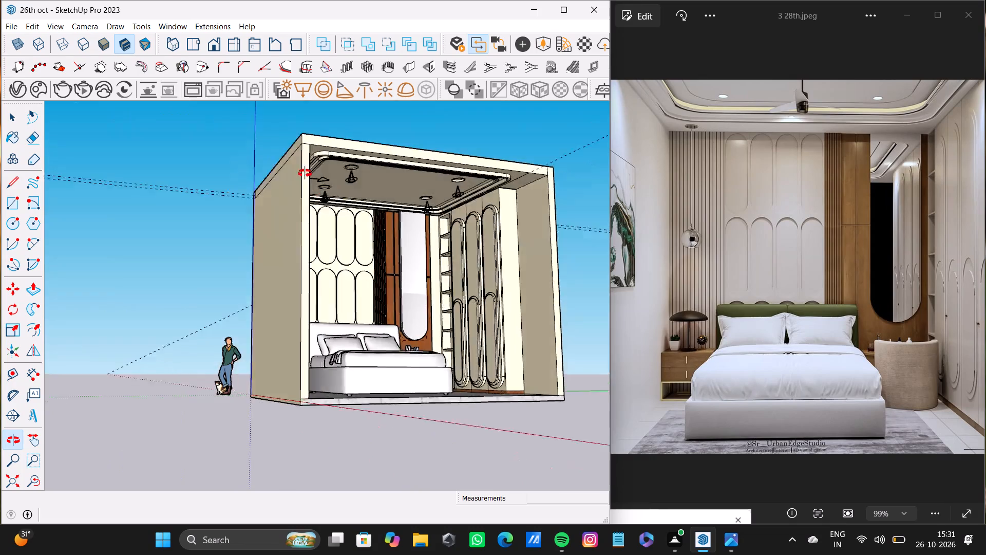
shift+middle_drag(305, 173, 237, 151)
scroll(261, 165, up, 11)
click(305, 191)
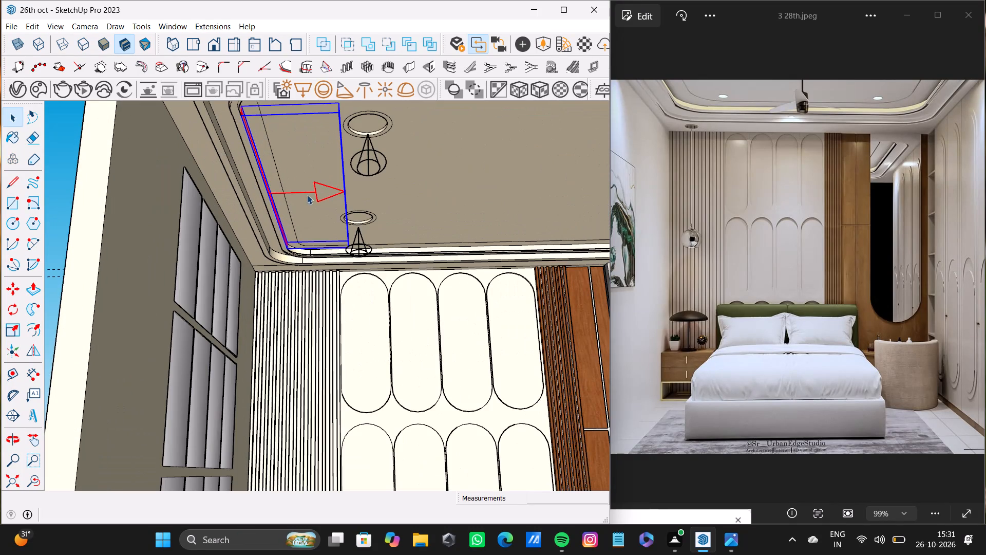
key(Delete)
Draw a V-Ray rectangle light along the inner edge of the ceiling cove on the window side.
scroll(326, 191, down, 5)
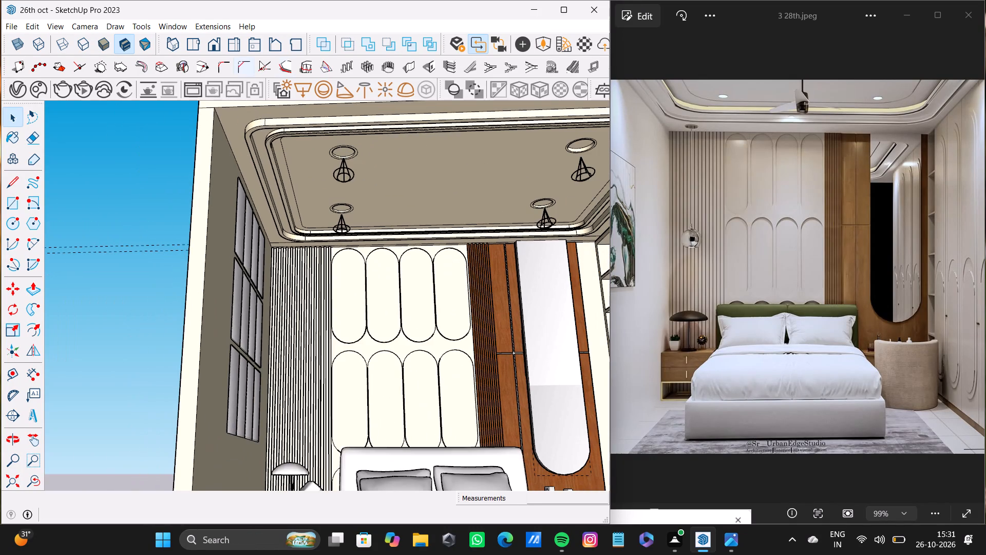
click(306, 91)
scroll(285, 150, down, 4)
shift+middle_drag(283, 162, 282, 145)
scroll(280, 148, up, 8)
shift+middle_drag(274, 145, 273, 145)
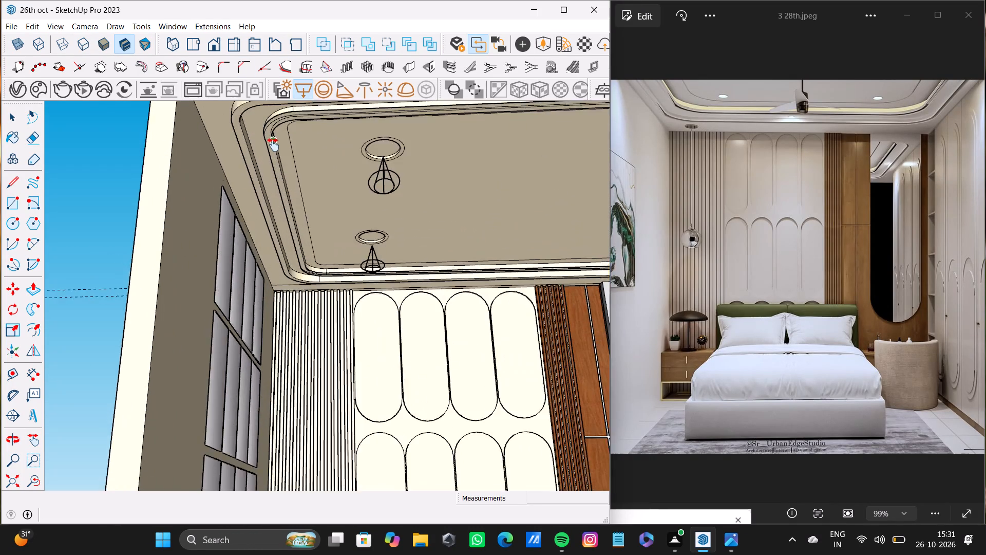
shift+middle_drag(273, 145, 263, 88)
scroll(290, 136, up, 1)
shift+middle_drag(290, 136, 256, 210)
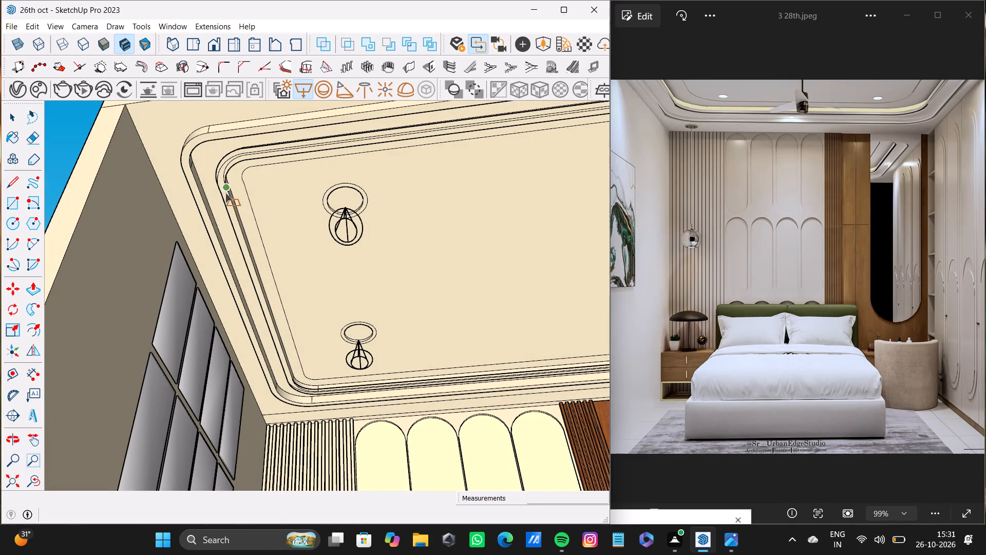
click(219, 182)
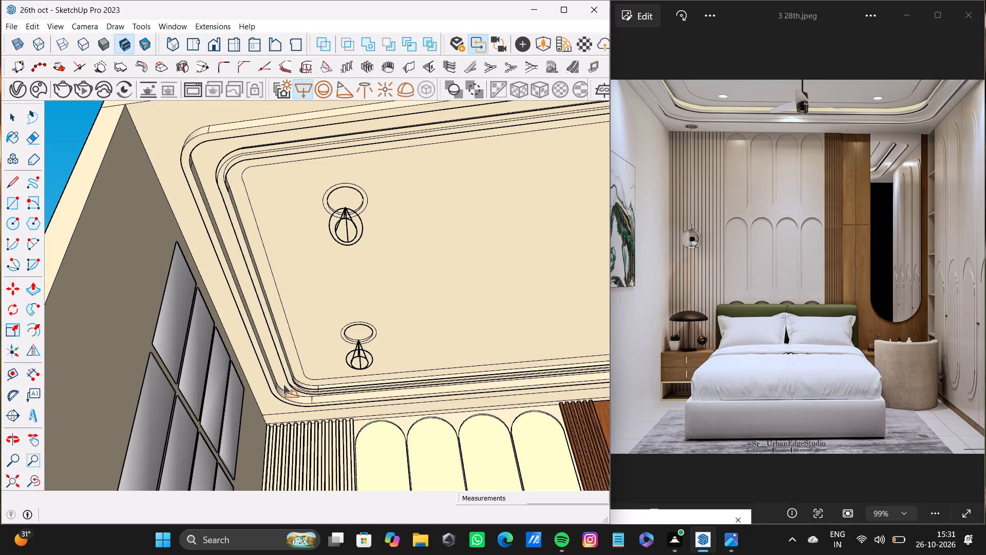
click(290, 383)
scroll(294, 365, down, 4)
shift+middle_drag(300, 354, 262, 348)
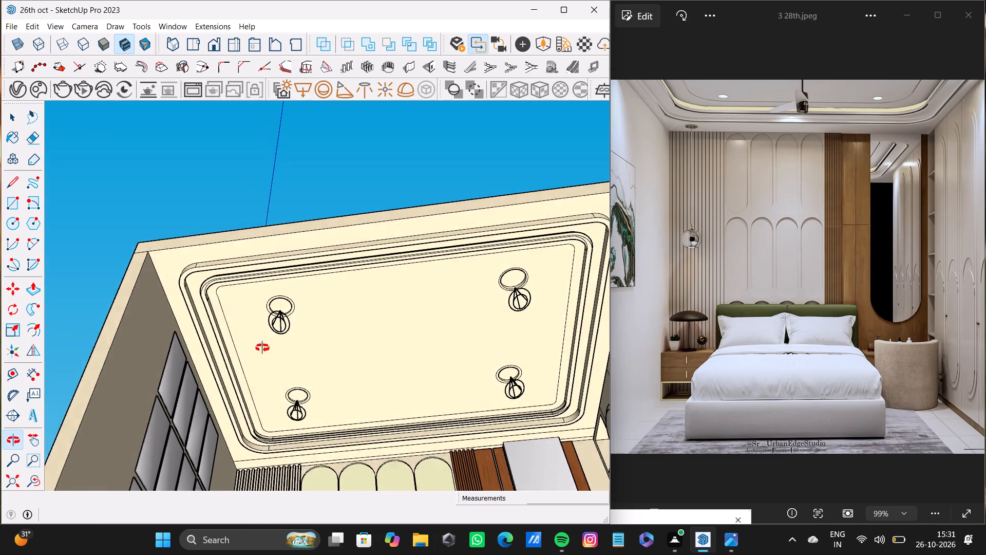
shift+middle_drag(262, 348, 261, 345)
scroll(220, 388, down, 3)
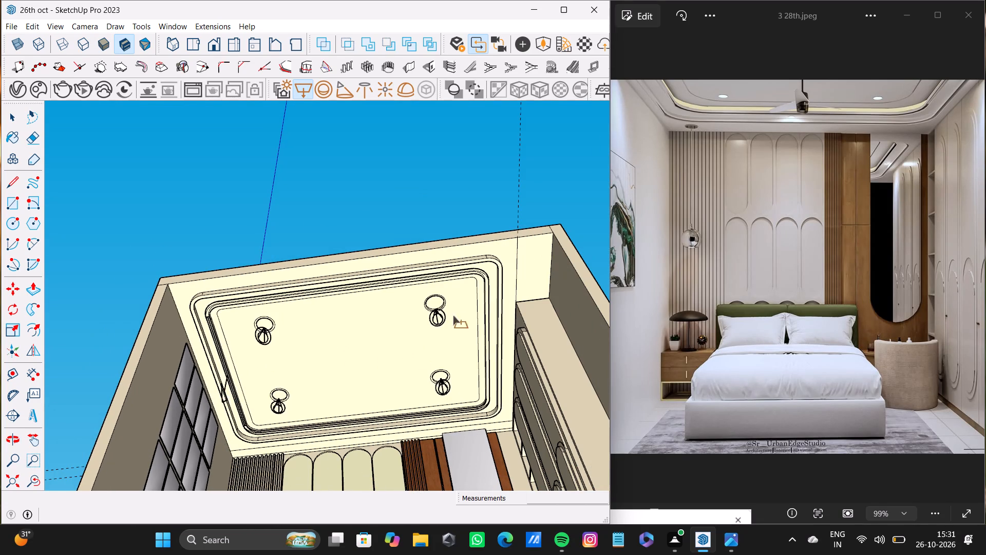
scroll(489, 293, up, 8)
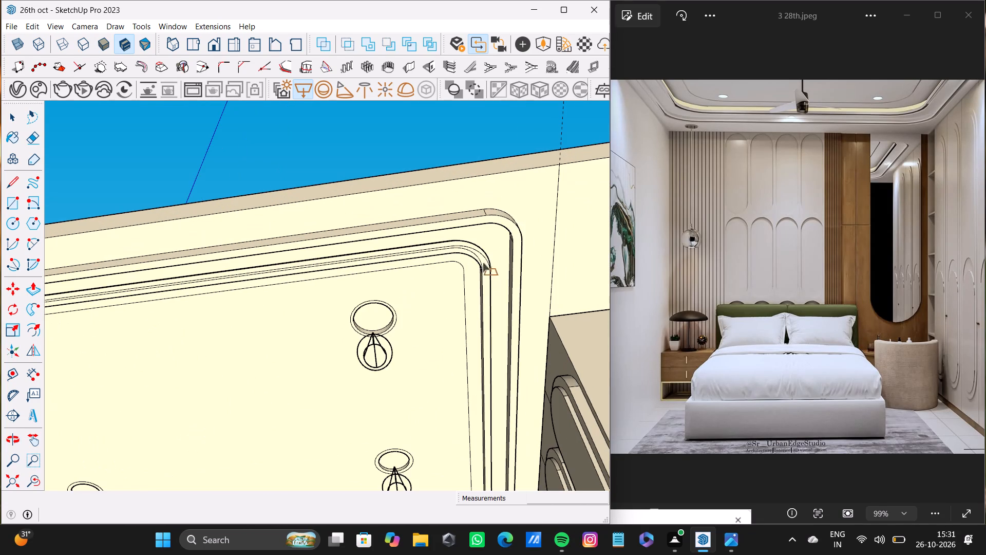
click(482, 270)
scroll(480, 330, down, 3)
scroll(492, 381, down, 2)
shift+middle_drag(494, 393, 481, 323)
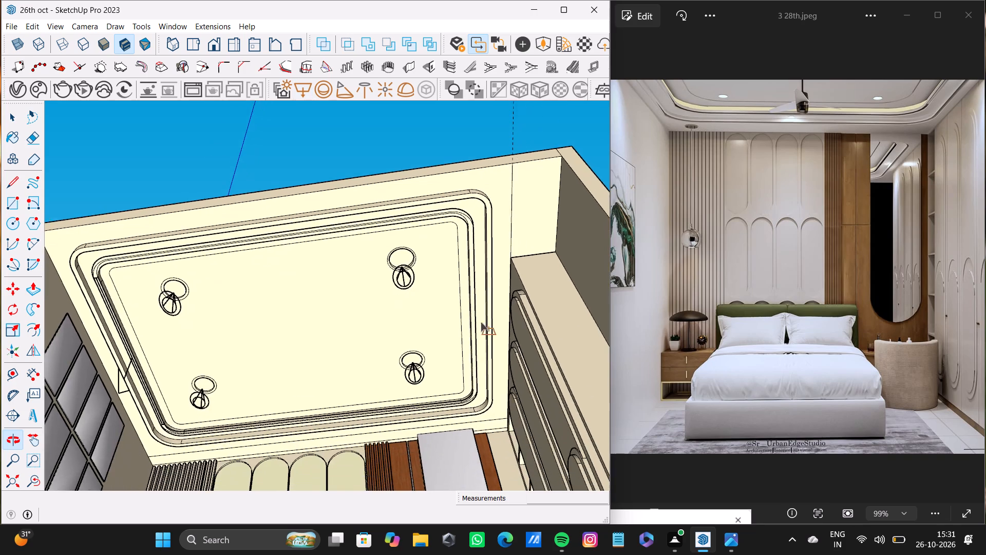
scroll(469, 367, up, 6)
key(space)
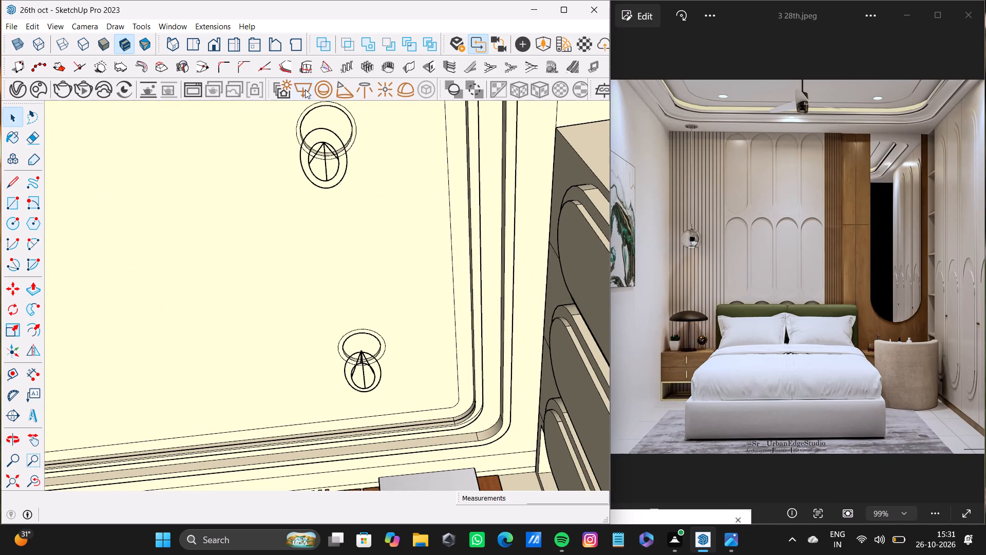
Draw a V-Ray rectangle light along the inner edge of the ceiling cove on the wardrobe side.
click(305, 88)
shift+middle_drag(499, 167, 492, 291)
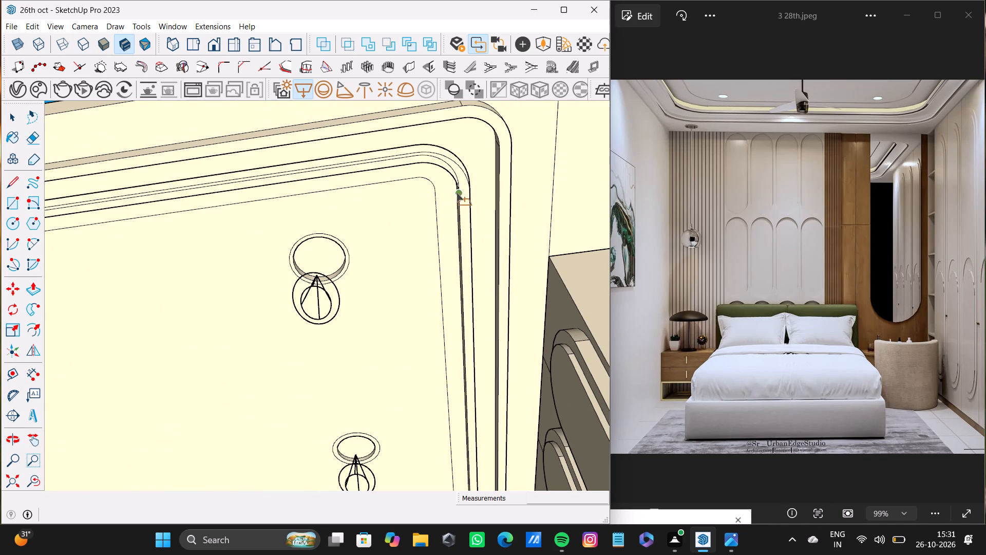
click(457, 193)
scroll(479, 317, down, 6)
shift+middle_drag(482, 355, 472, 305)
scroll(472, 357, up, 6)
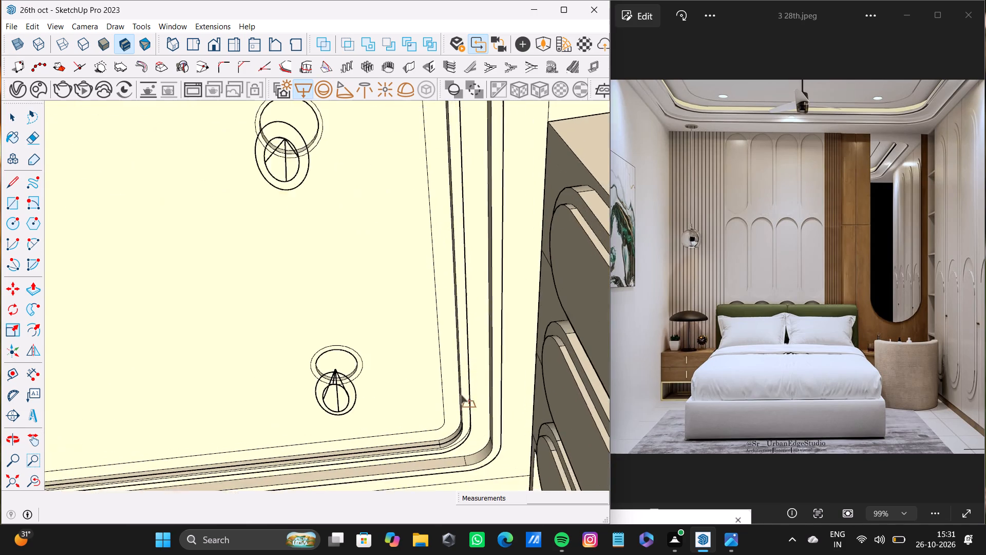
click(470, 435)
Examine the ceiling cove, its new side lights and the whole room from the open front against the reference image.
scroll(455, 424, down, 8)
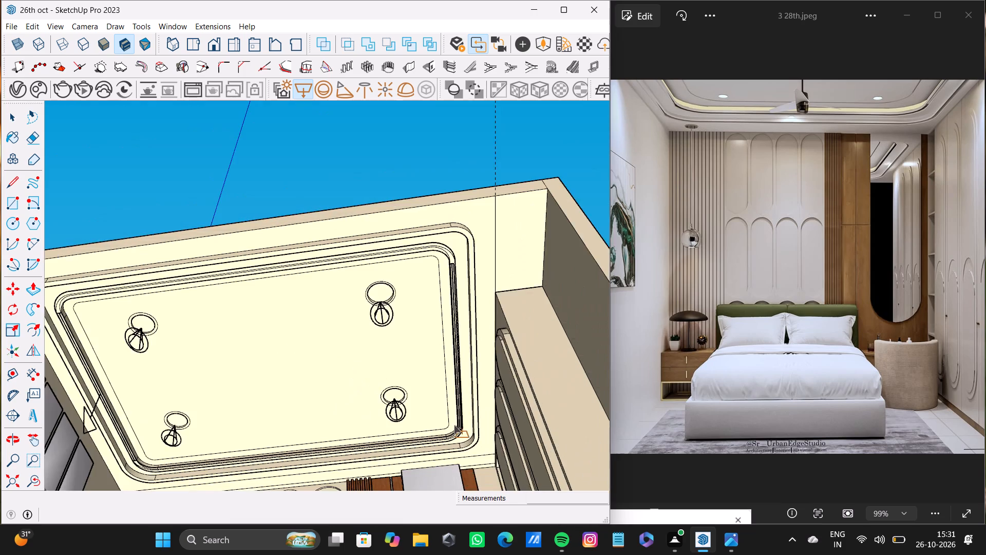
shift+middle_drag(454, 425, 551, 407)
scroll(363, 361, down, 3)
middle_drag(363, 371, 536, 378)
middle_drag(371, 400, 348, 495)
middle_drag(287, 378, 157, 399)
scroll(336, 396, up, 5)
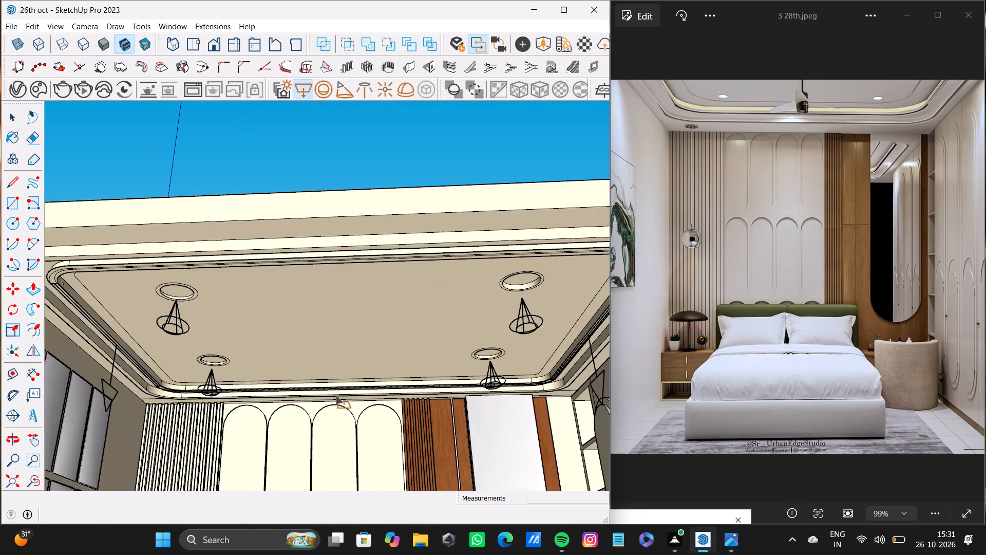
middle_drag(336, 396, 305, 273)
scroll(231, 383, up, 4)
middle_drag(231, 386, 231, 280)
scroll(146, 340, up, 2)
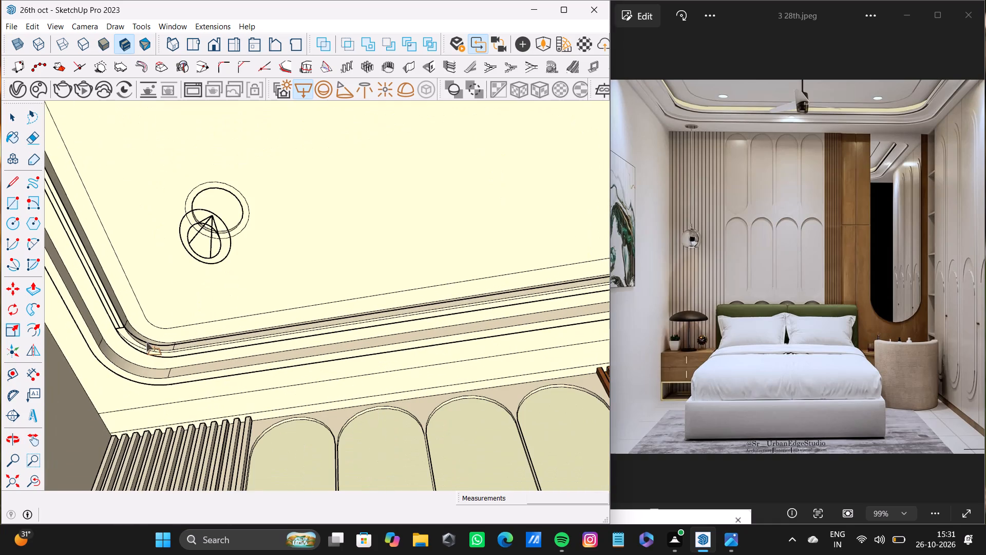
scroll(188, 362, down, 13)
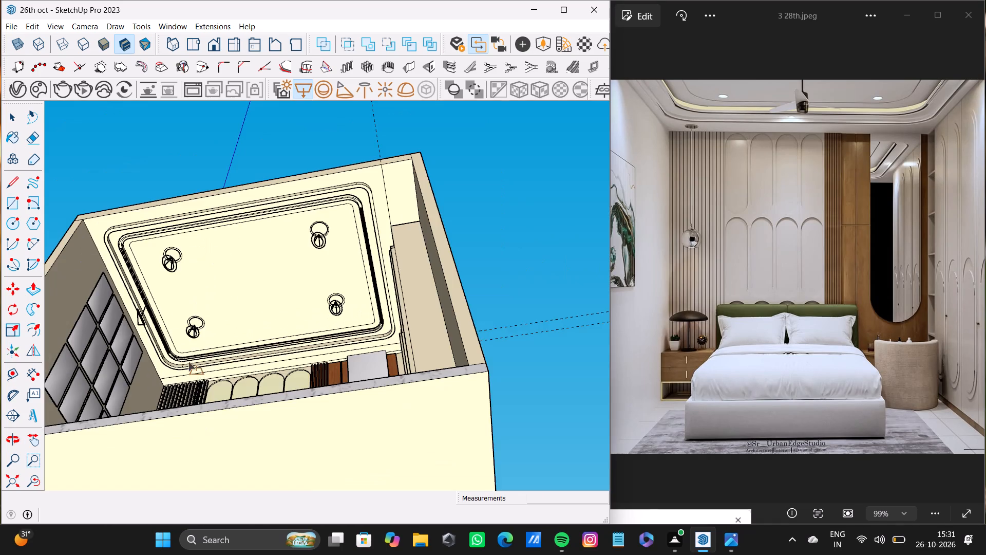
middle_drag(169, 279, 308, 441)
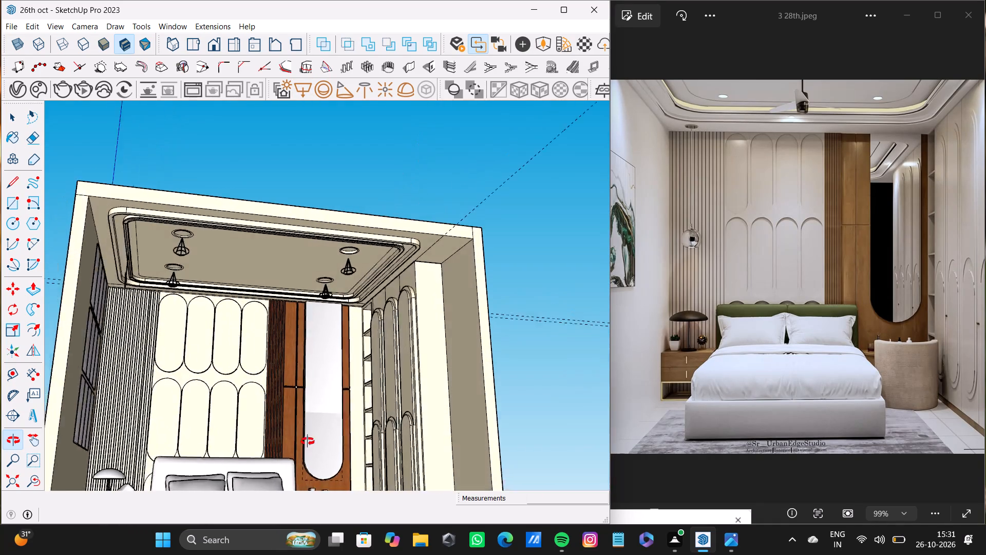
middle_drag(308, 441, 328, 452)
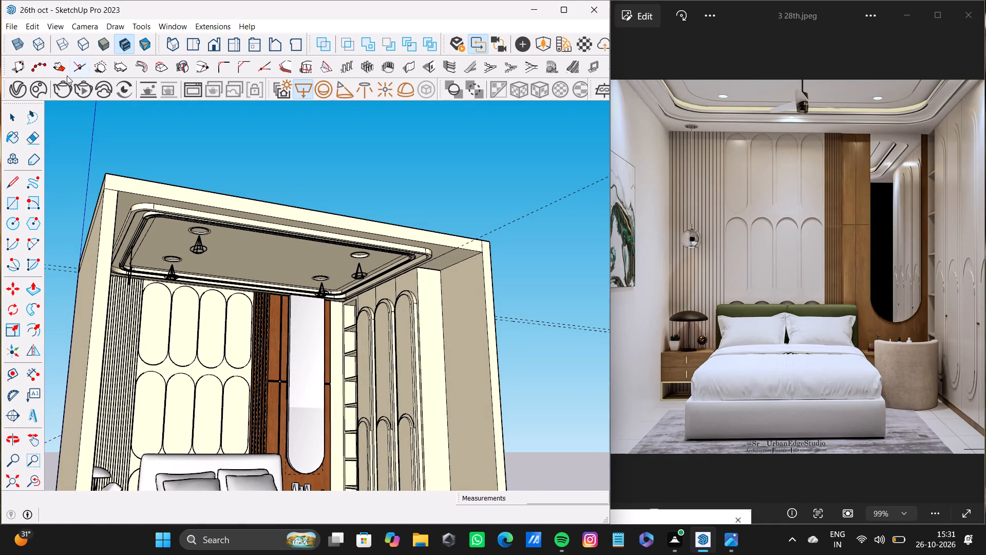
scroll(313, 332, down, 4)
shift+middle_drag(339, 347, 243, 306)
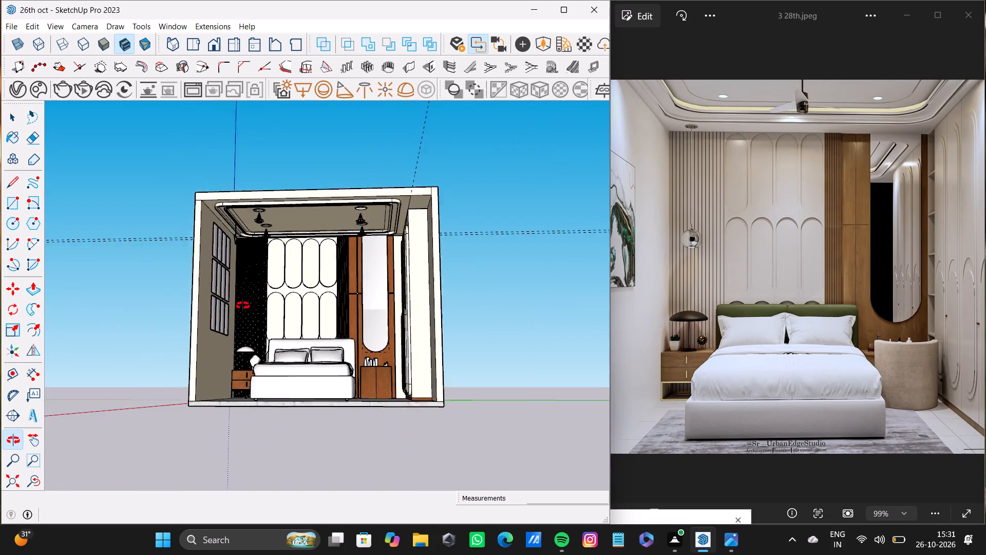
shift+middle_drag(243, 306, 256, 367)
scroll(289, 347, up, 6)
shift+middle_drag(292, 339, 299, 355)
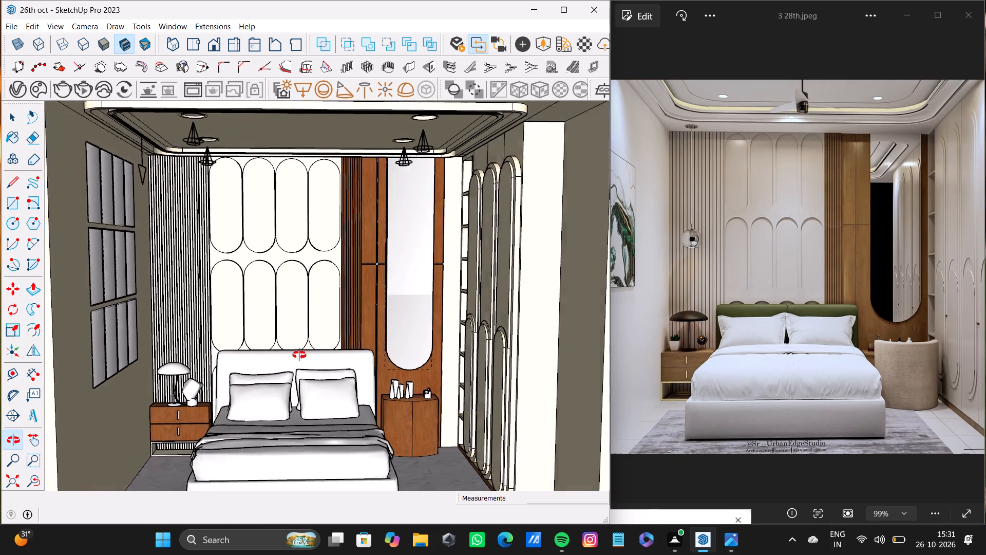
shift+middle_drag(299, 355, 298, 327)
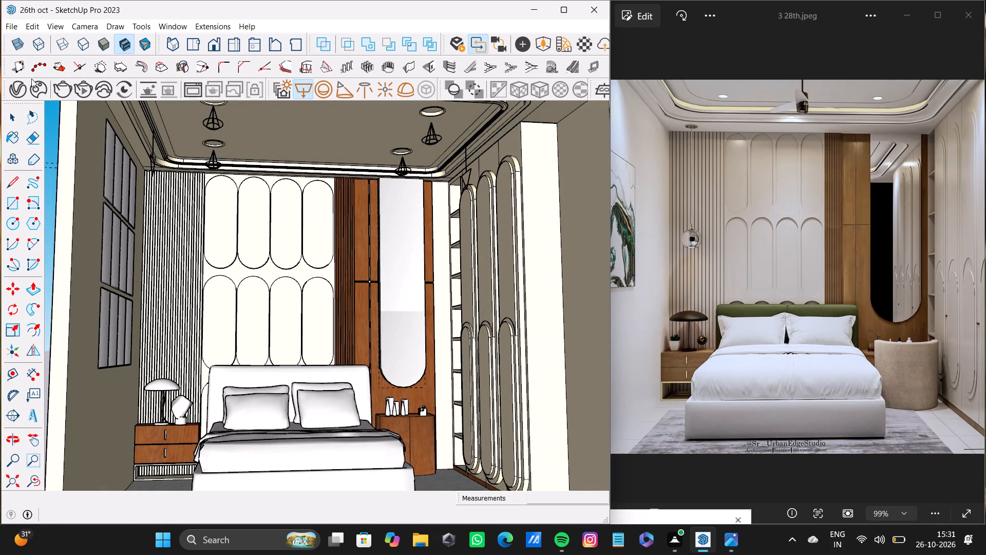
Set the intensity of Spot Light, Spot Light#1, Spot Light#2 and Spot Light#3 to 100000 in the V-Ray Asset Editor.
click(20, 95)
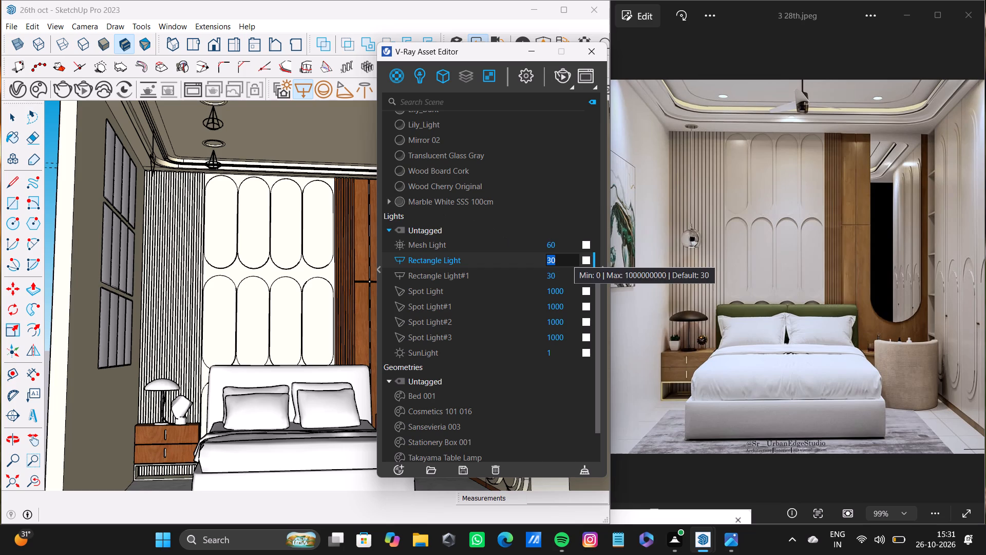
click(568, 291)
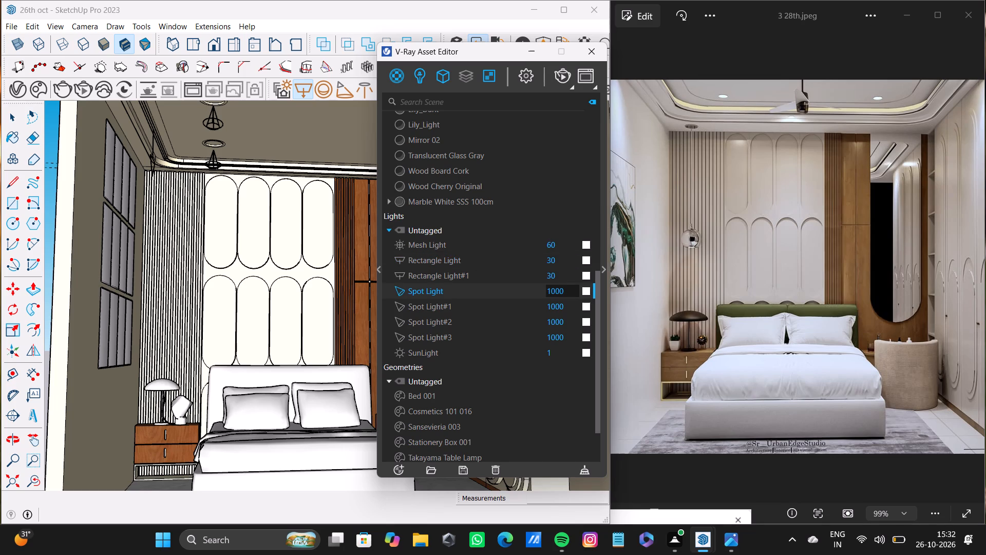
key(0)
key(0)
click(570, 304)
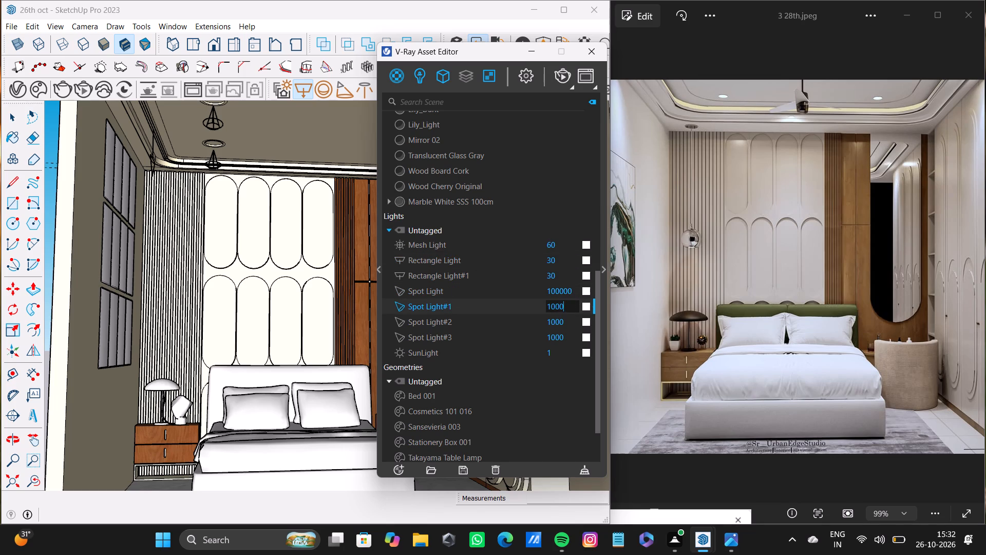
text(00)
click(567, 325)
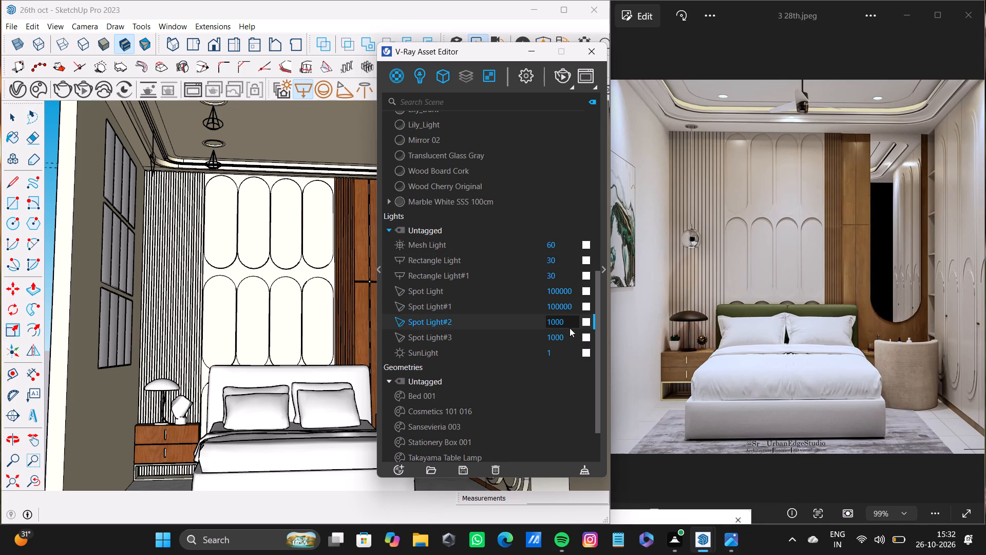
text(00)
click(569, 342)
key(0)
key(0)
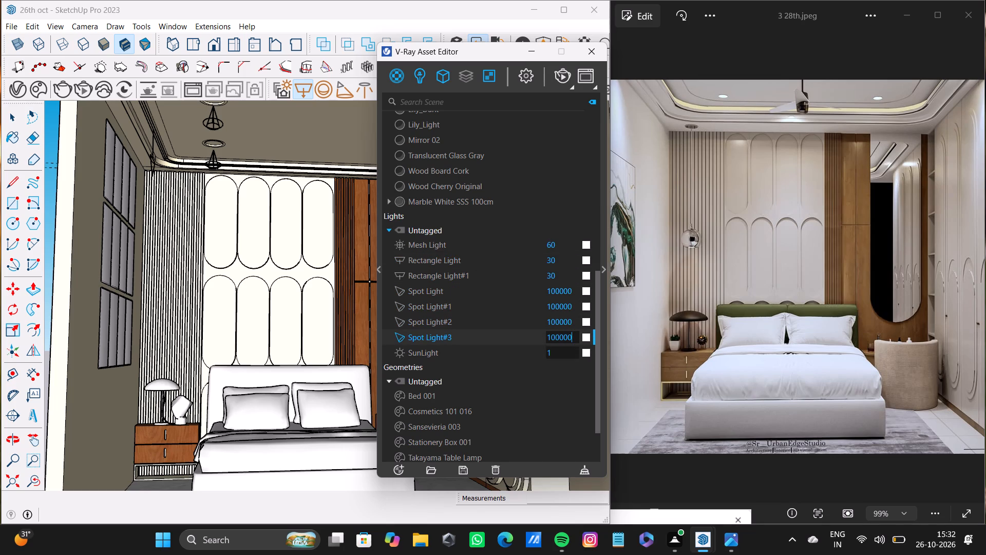
Set the SunLight's intensity to 0.
drag(564, 353, 534, 347)
key(BackSpace)
key(0)
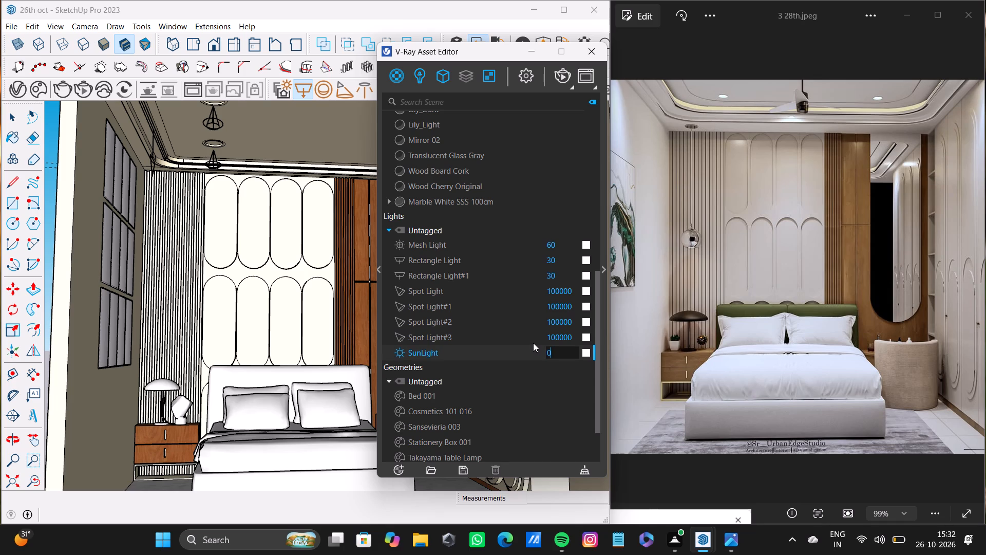
key(Return)
Place a V-Ray dome light on the ground just outside the room's open front.
drag(509, 50, 657, 306)
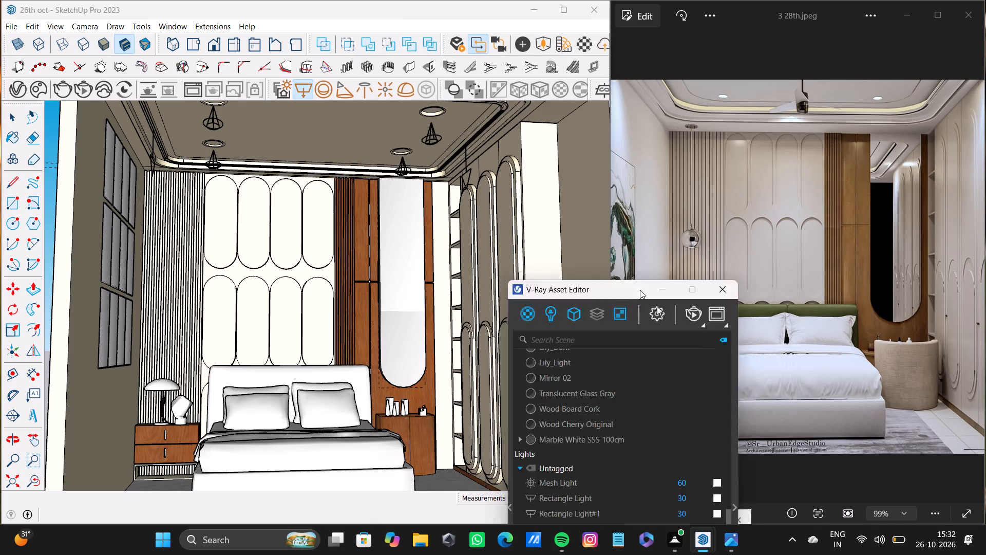
drag(657, 306, 823, 465)
click(405, 88)
scroll(422, 176, down, 10)
shift+middle_drag(445, 284, 430, 295)
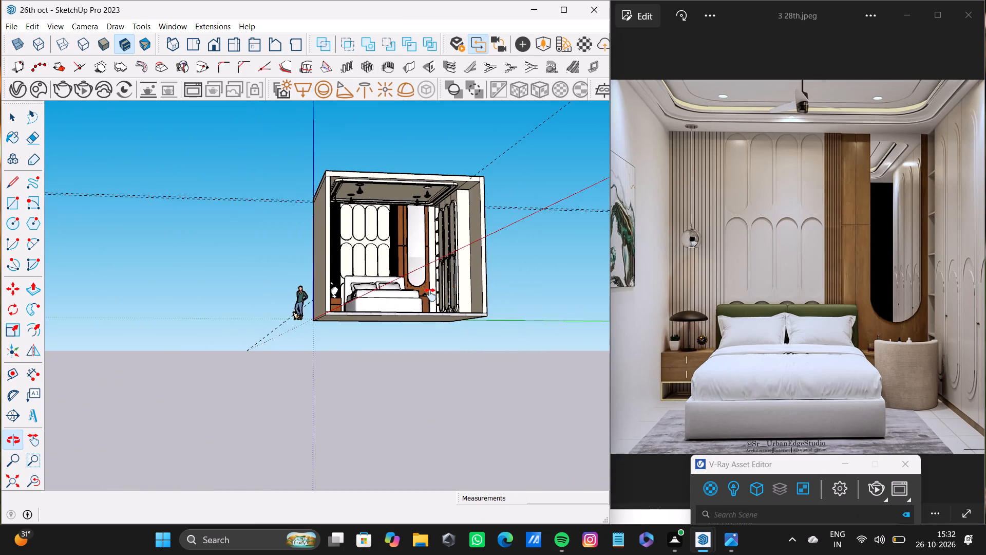
shift+middle_drag(430, 295, 326, 409)
click(328, 381)
key(space)
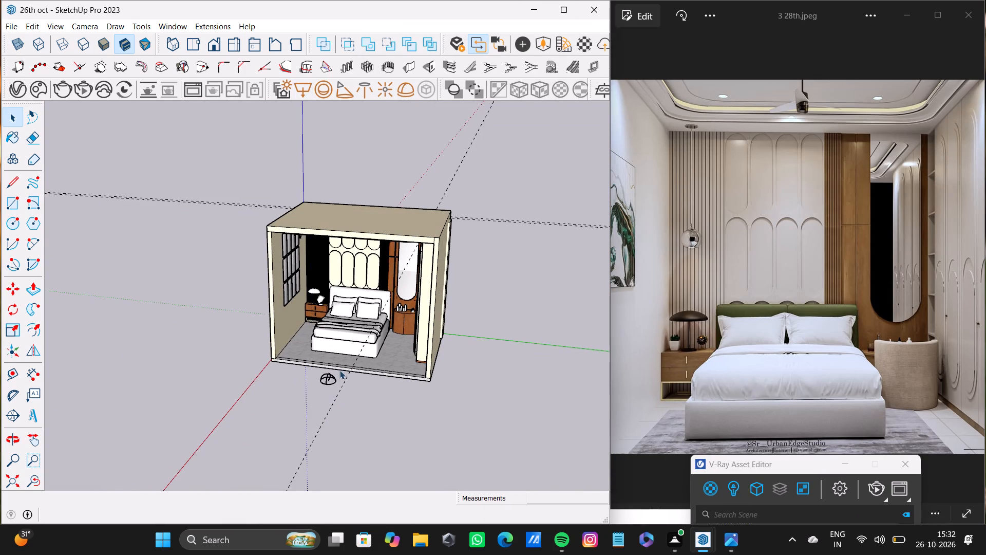
Scale the dome light up uniformly in front of the room and deselect it.
scroll(338, 373, up, 9)
middle_drag(337, 373, 295, 375)
click(275, 379)
key(s)
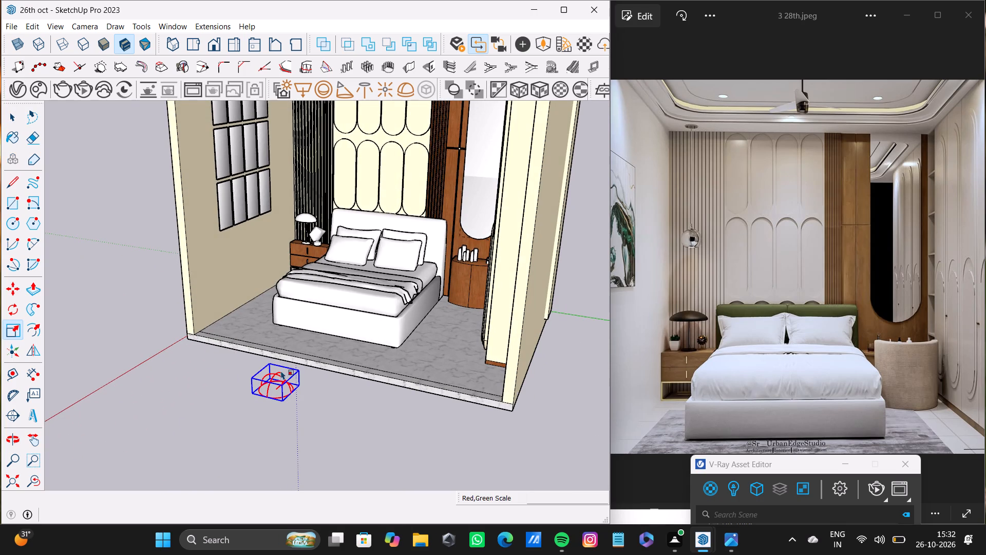
key(s)
drag(271, 363, 263, 322)
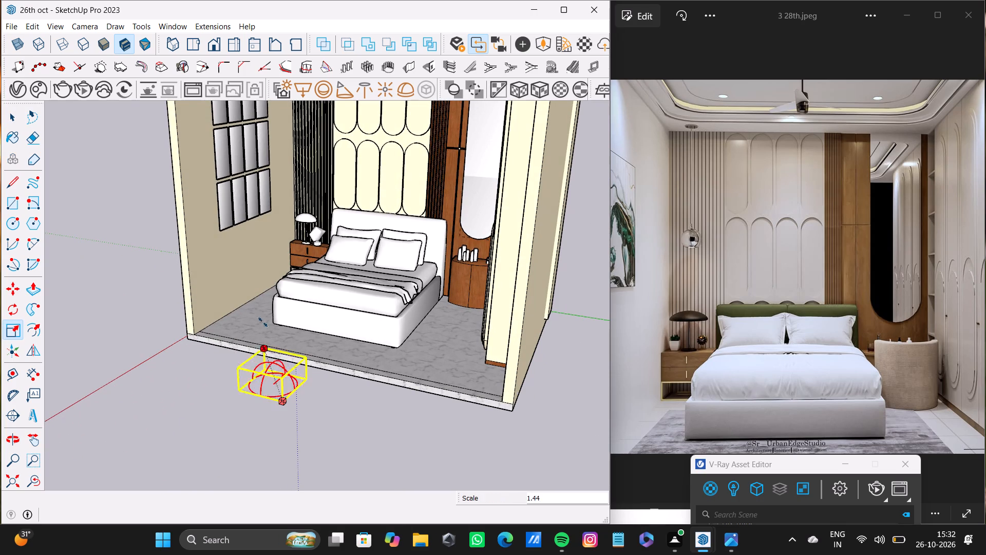
drag(263, 322, 256, 306)
key(space)
scroll(271, 355, down, 4)
middle_drag(272, 376, 371, 319)
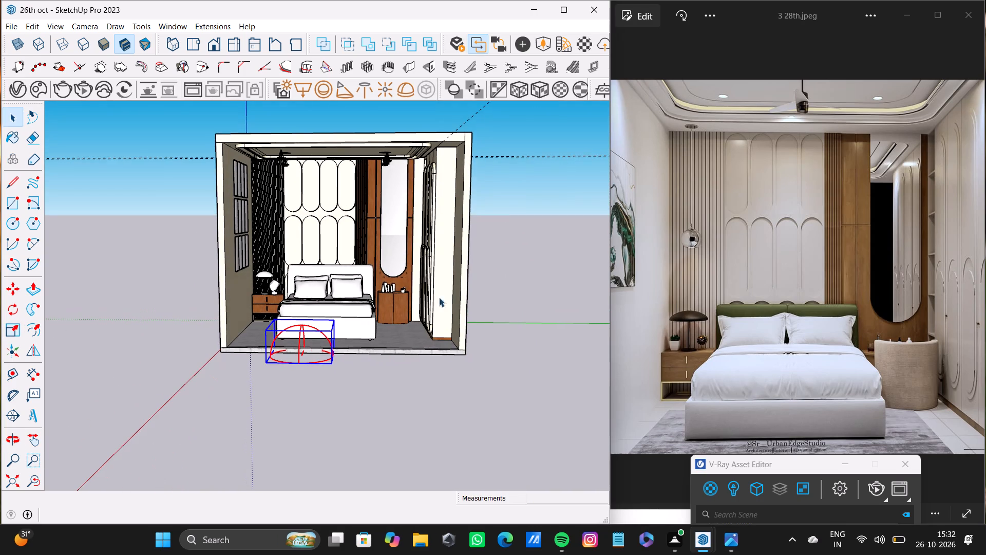
click(519, 221)
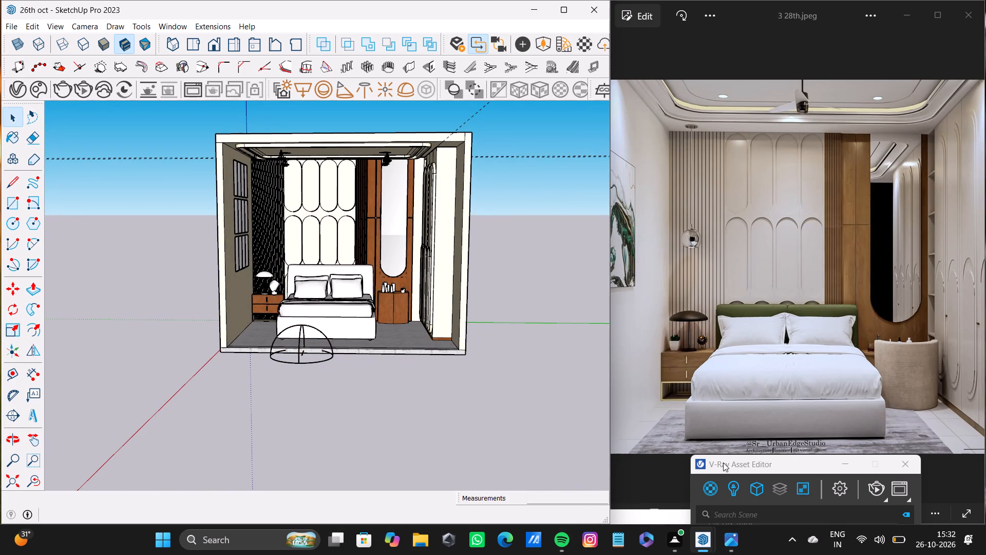
Frame the bedroom from the open front with the ceiling and bed wall in view, and start an interactive V-Ray render.
drag(723, 462, 497, 115)
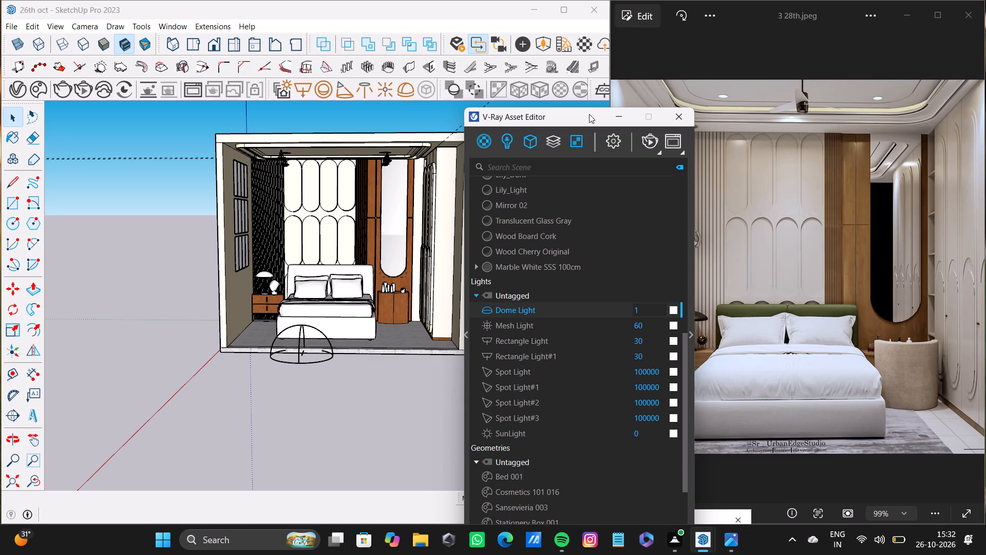
drag(581, 120, 759, 254)
scroll(348, 244, up, 7)
shift+middle_click(356, 258)
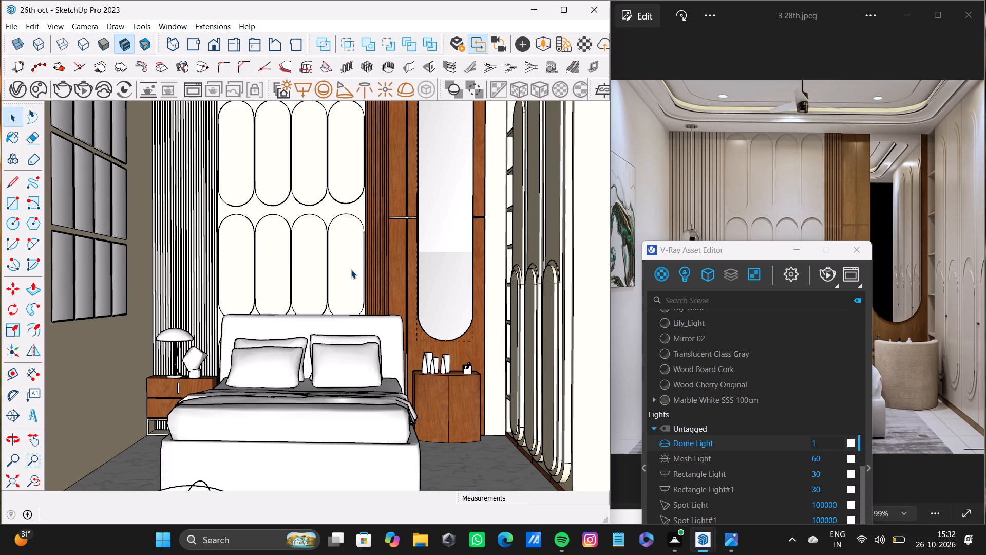
scroll(369, 265, down, 8)
scroll(312, 226, down, 10)
shift+middle_drag(326, 251, 326, 262)
scroll(326, 262, up, 8)
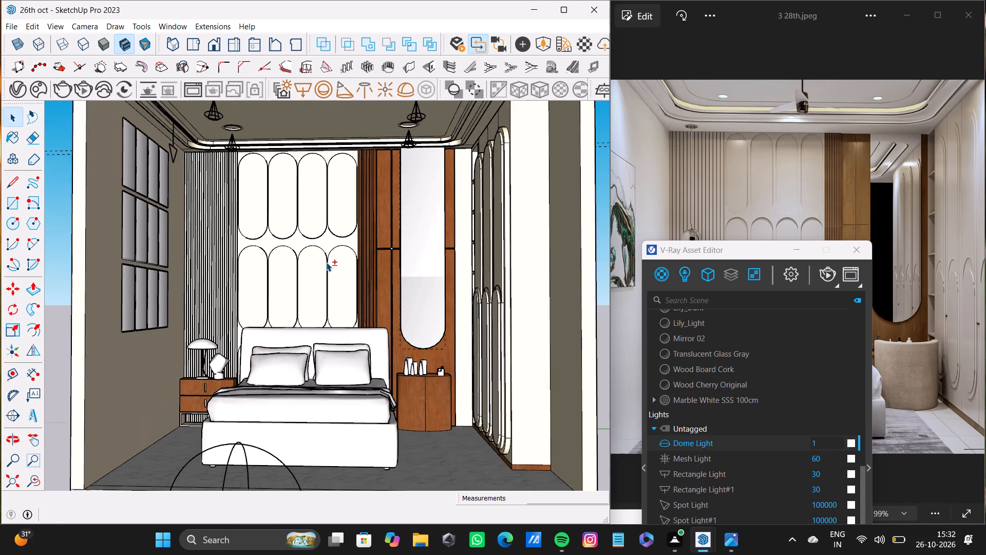
scroll(326, 262, up, 1)
shift+middle_drag(326, 262, 318, 271)
scroll(318, 271, down, 3)
middle_drag(318, 271, 329, 271)
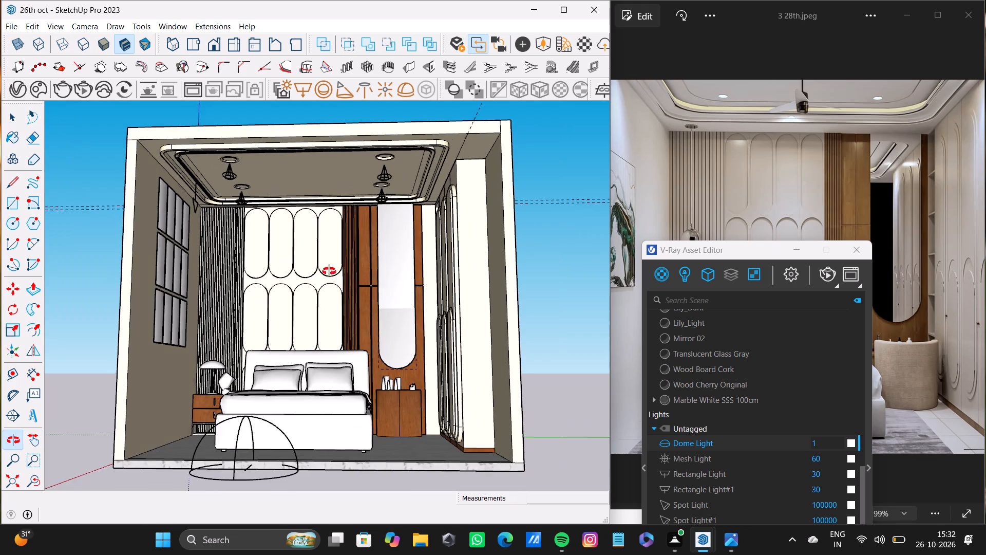
middle_drag(329, 271, 352, 273)
scroll(289, 301, up, 1)
middle_drag(289, 301, 288, 310)
middle_drag(296, 291, 294, 276)
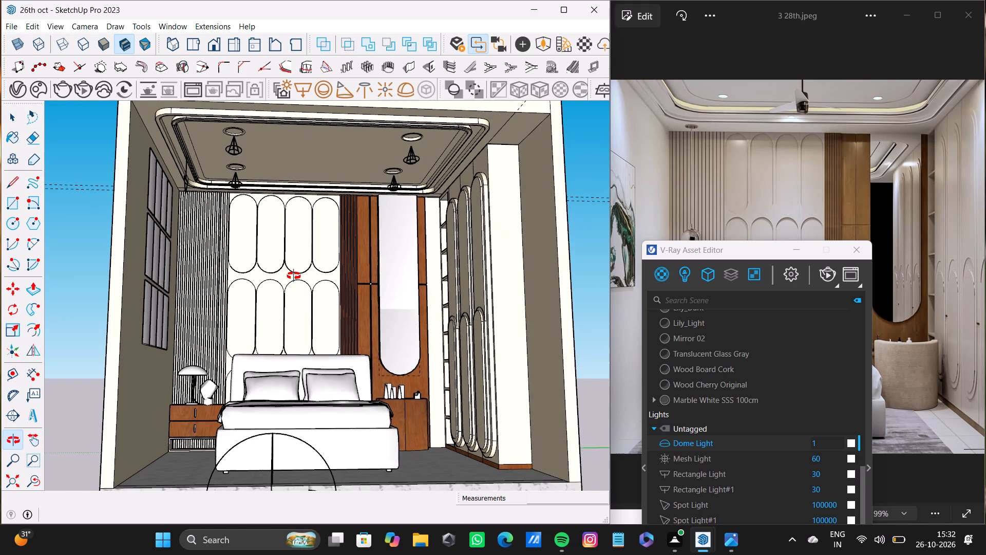
middle_drag(294, 276, 293, 276)
click(87, 92)
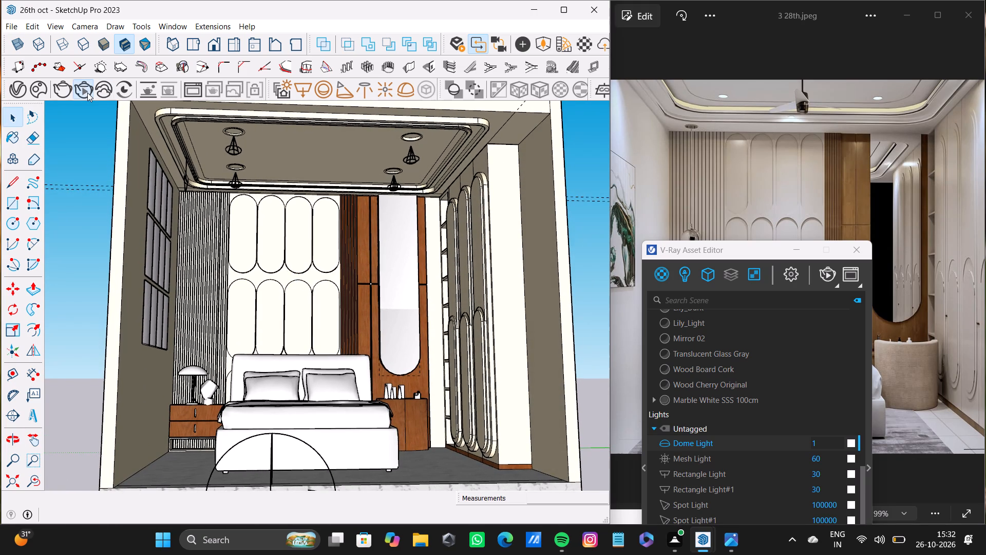
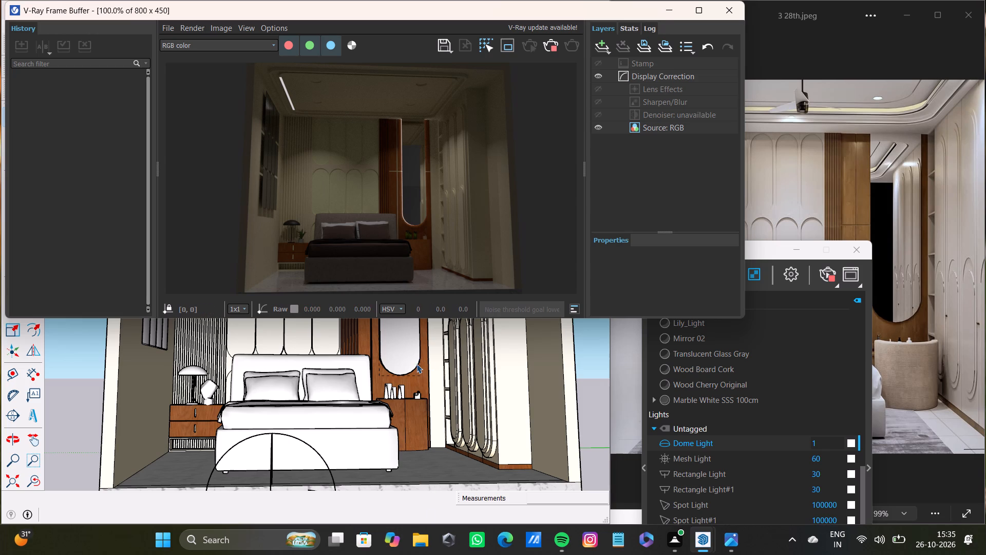
Close the V-Ray Frame Buffer and stop the interactive render.
middle_drag(416, 364, 395, 431)
scroll(426, 386, down, 4)
middle_drag(429, 382, 416, 400)
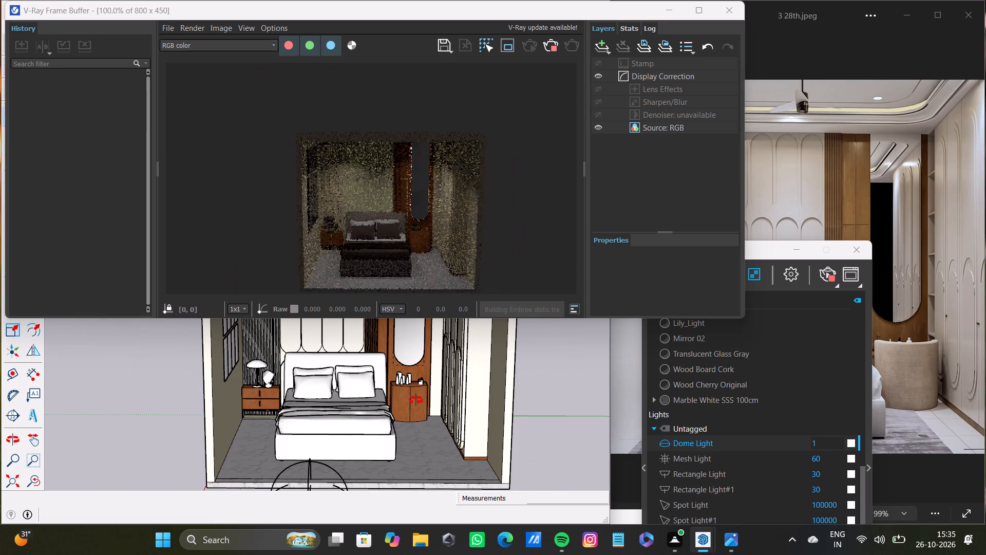
middle_drag(416, 400, 401, 414)
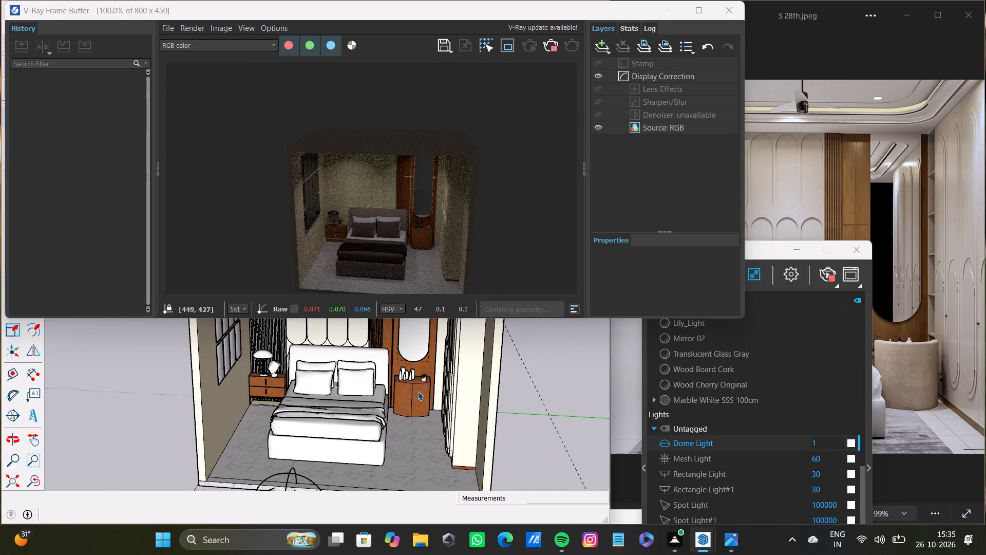
click(725, 11)
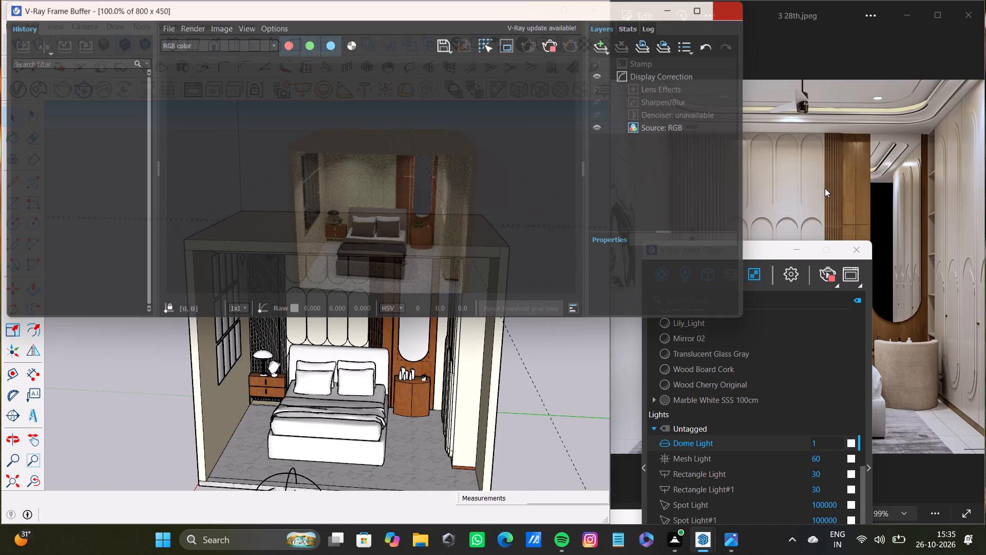
scroll(369, 343, up, 10)
middle_drag(368, 343, 392, 319)
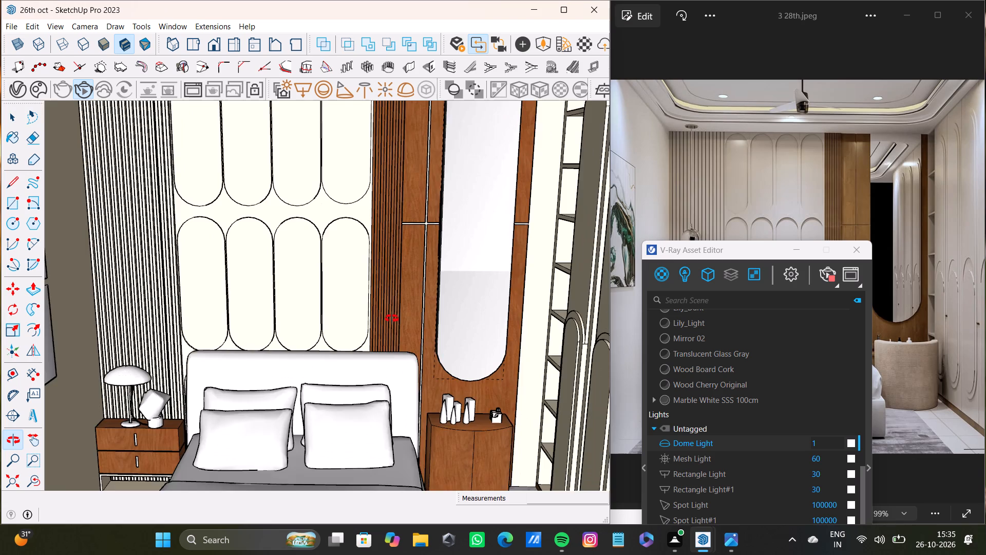
middle_drag(392, 319, 392, 231)
shift+middle_drag(384, 212, 383, 296)
scroll(431, 262, down, 9)
shift+middle_drag(427, 265, 412, 230)
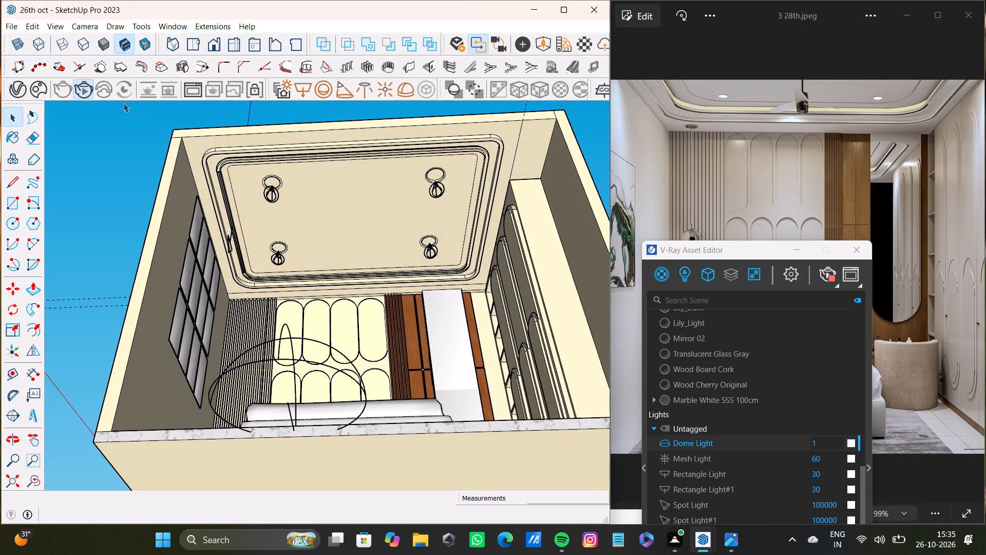
click(88, 95)
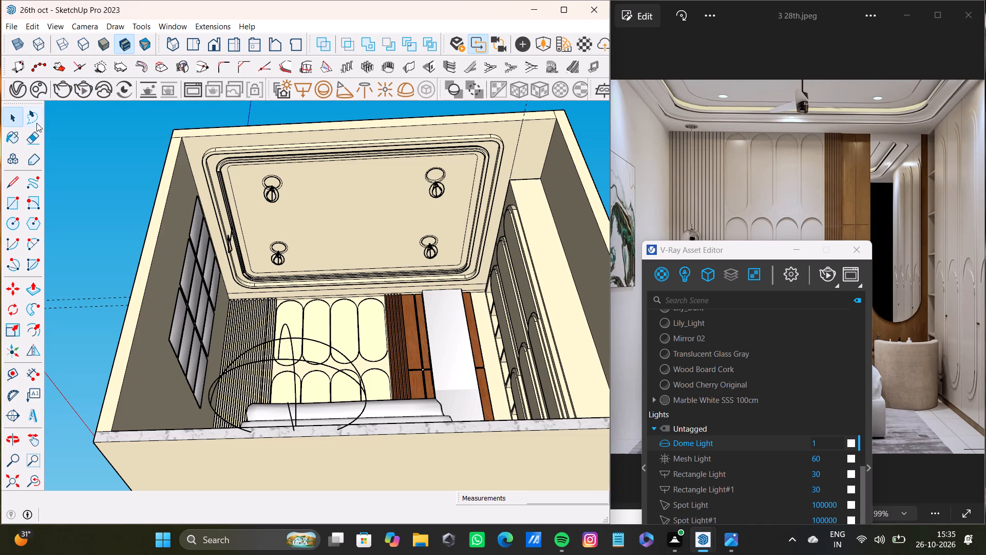
Place a V-Ray rectangle light along the ceiling cove on the wardrobe side, from one rounded corner to the other.
click(302, 86)
scroll(462, 174, up, 8)
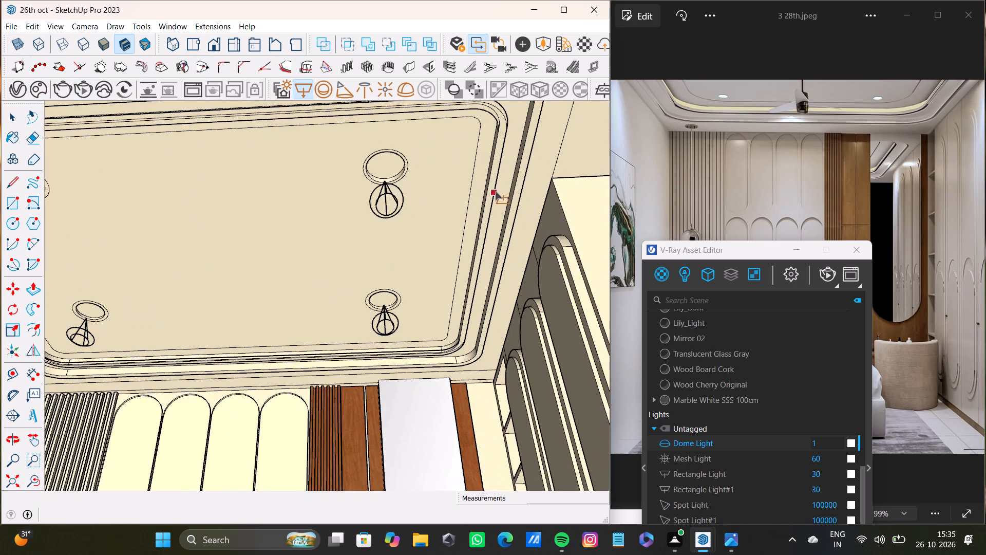
middle_drag(492, 184, 486, 153)
middle_drag(486, 151, 488, 192)
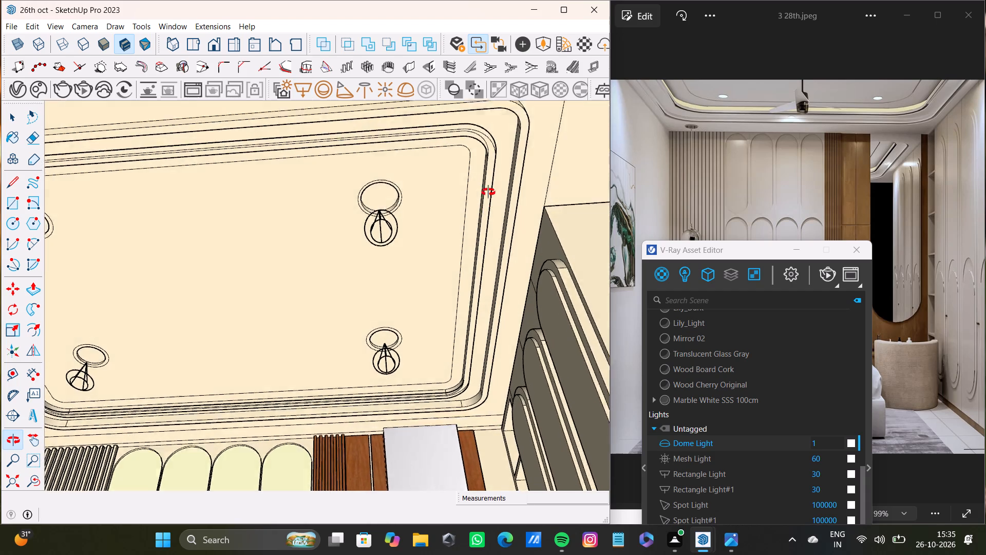
middle_drag(488, 192, 492, 188)
scroll(492, 179, up, 5)
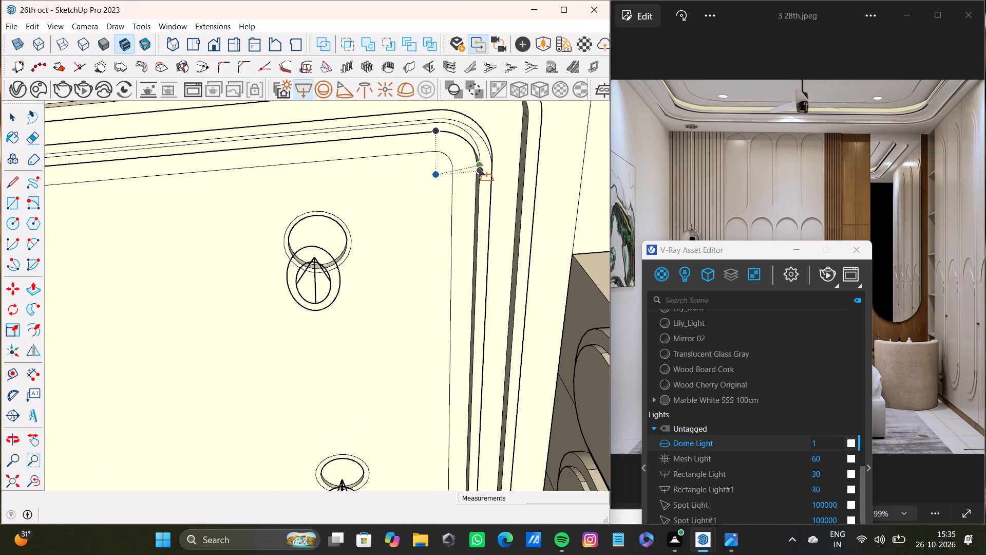
click(479, 168)
scroll(493, 208, down, 4)
middle_drag(490, 224, 479, 131)
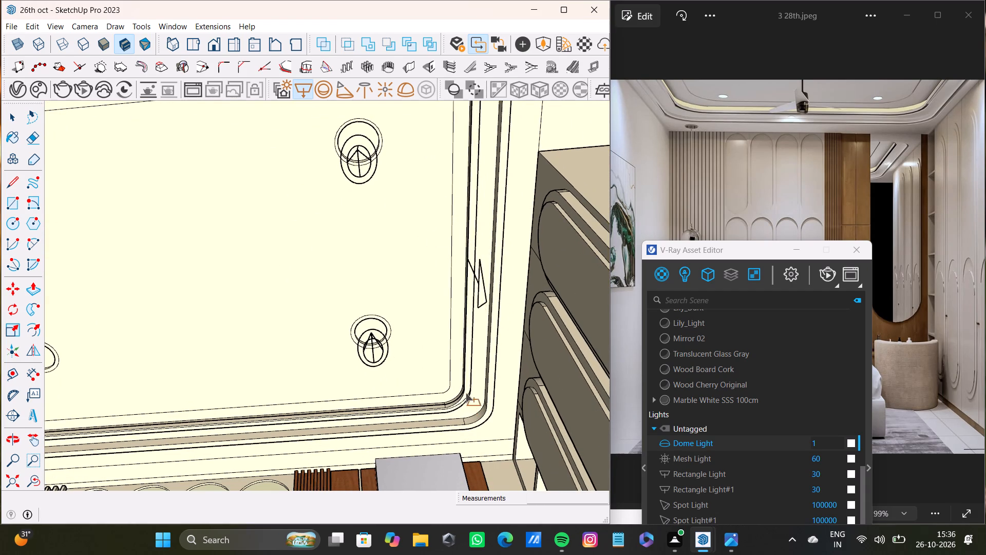
click(470, 392)
Open the bed group, select the mattress and its sheet, and scale them down in height.
scroll(462, 360, down, 10)
middle_drag(462, 358, 461, 447)
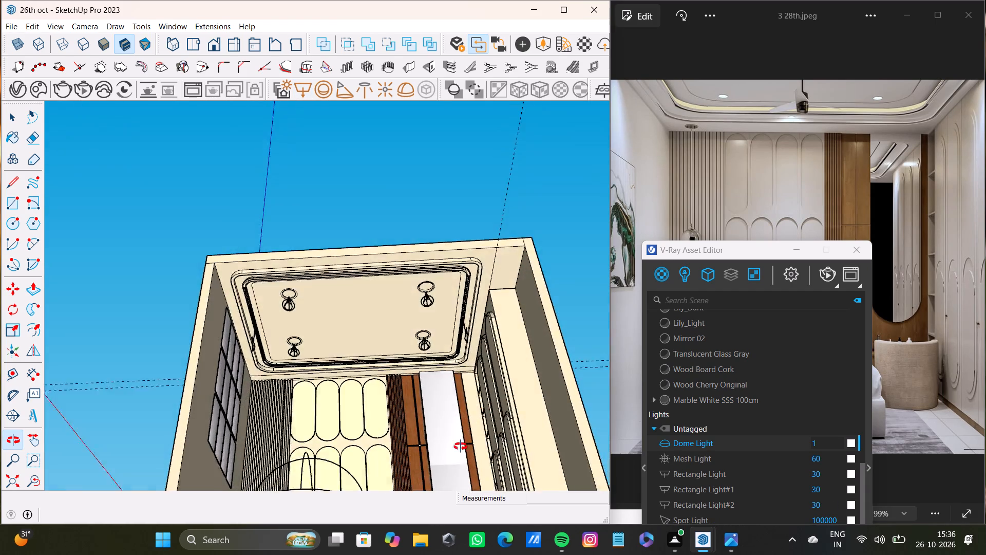
middle_drag(461, 447, 447, 460)
scroll(423, 431, down, 4)
shift+middle_drag(421, 416, 475, 498)
scroll(432, 342, down, 3)
middle_drag(432, 342, 382, 209)
scroll(375, 246, up, 7)
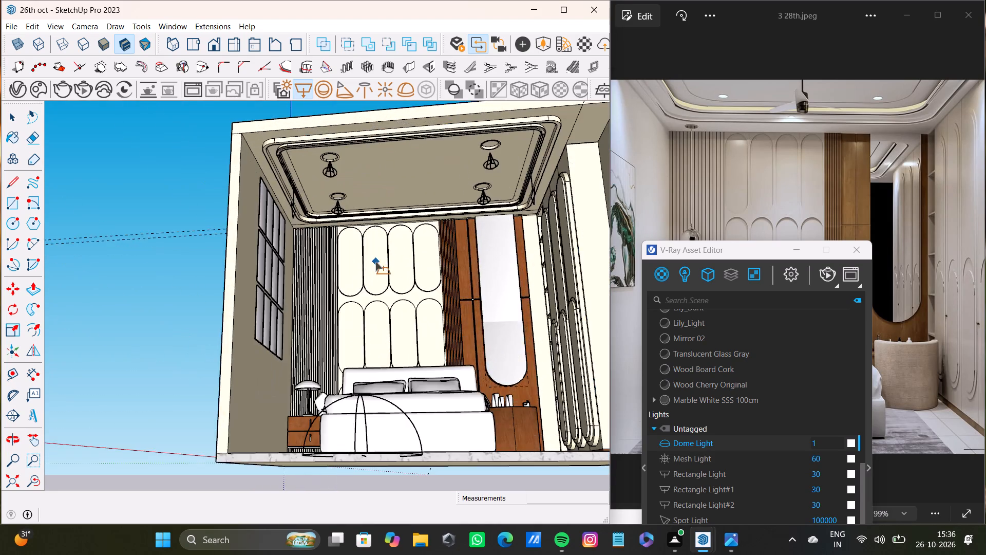
middle_drag(375, 262, 311, 346)
shift+middle_drag(407, 432, 416, 414)
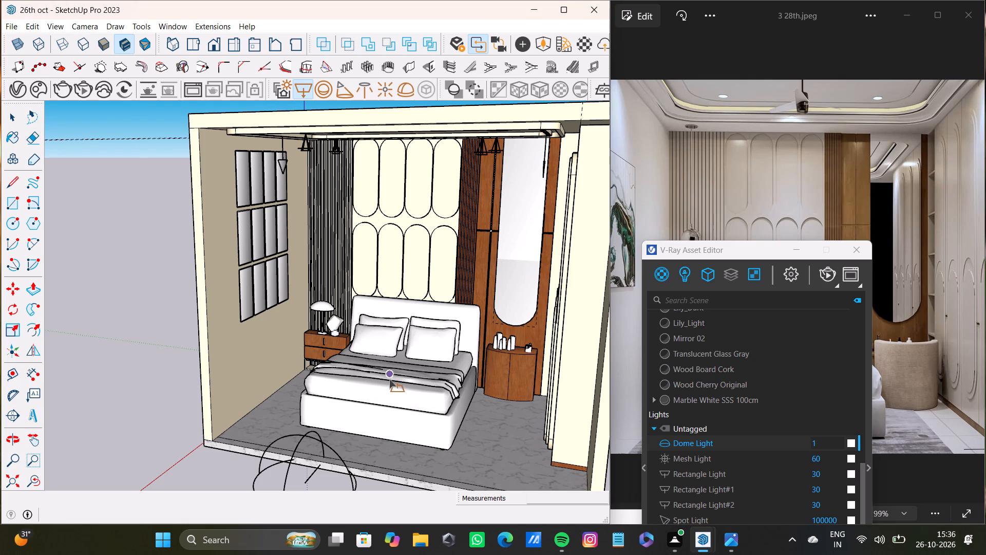
key(space)
key(space)
click(411, 393)
double_click(411, 393)
click(411, 393)
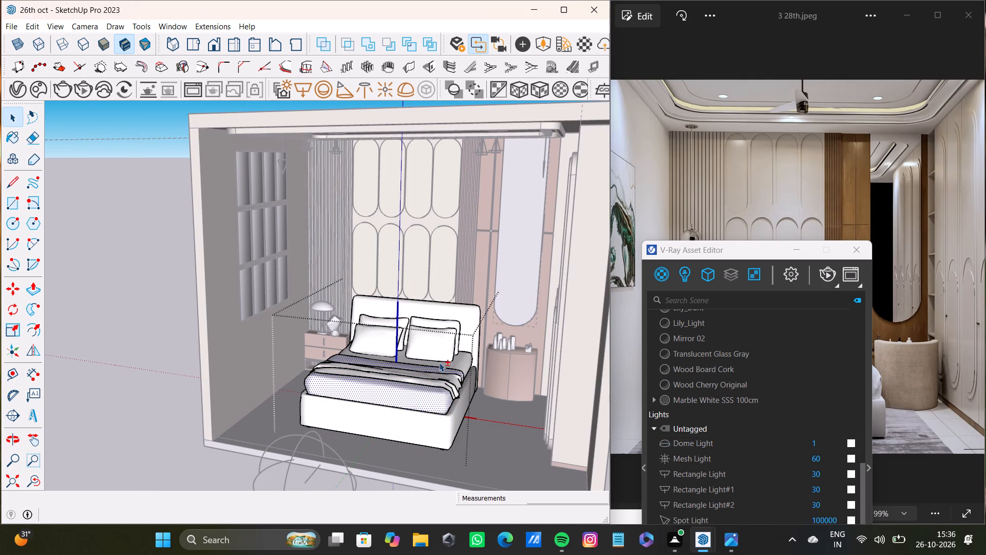
shift+triple_click(449, 364)
shift+double_click(389, 391)
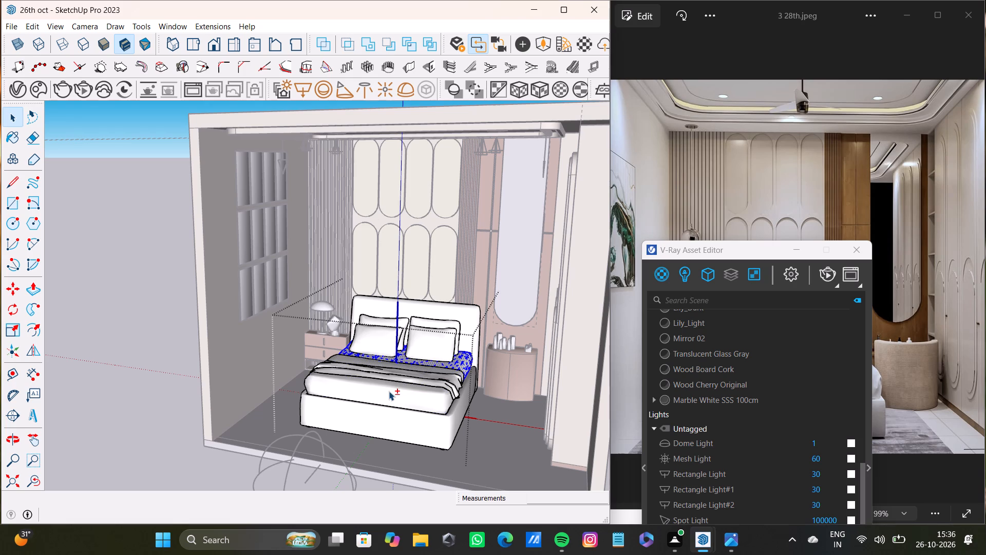
shift+double_click(389, 391)
shift+double_click(400, 394)
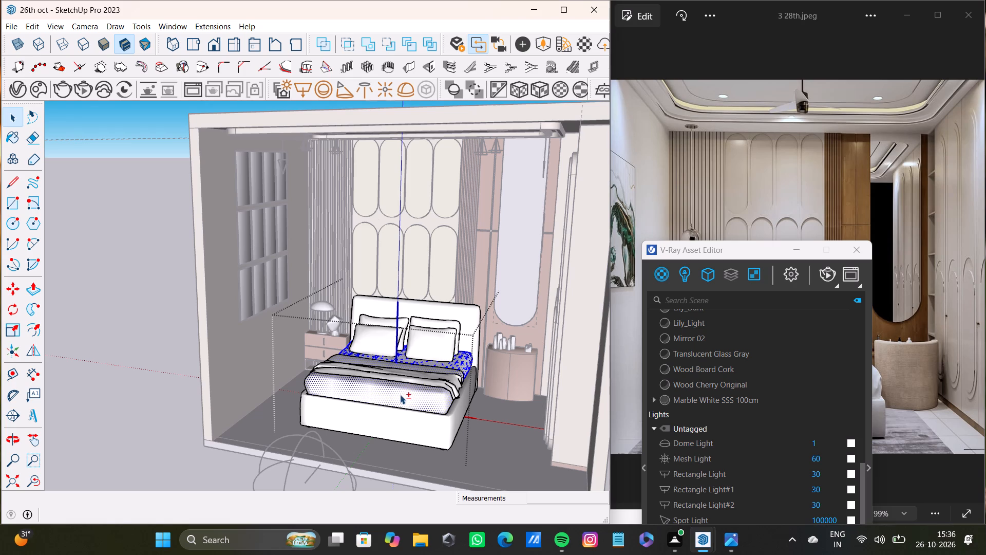
shift+double_click(402, 395)
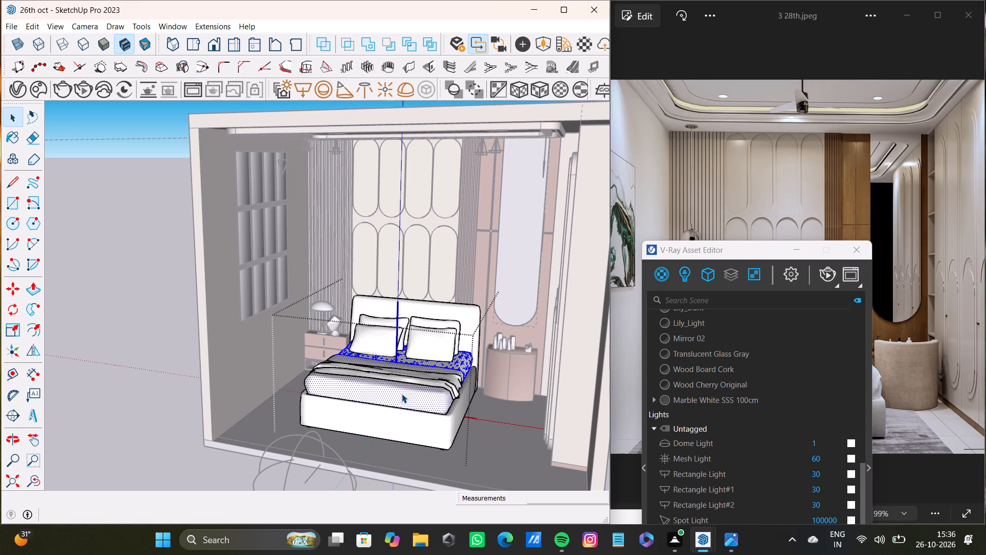
key(s)
drag(395, 360, 394, 374)
Select the throw blanket across the bed and scale it down in height to suit the lowered mattress.
scroll(393, 380, down, 4)
middle_drag(393, 383, 399, 382)
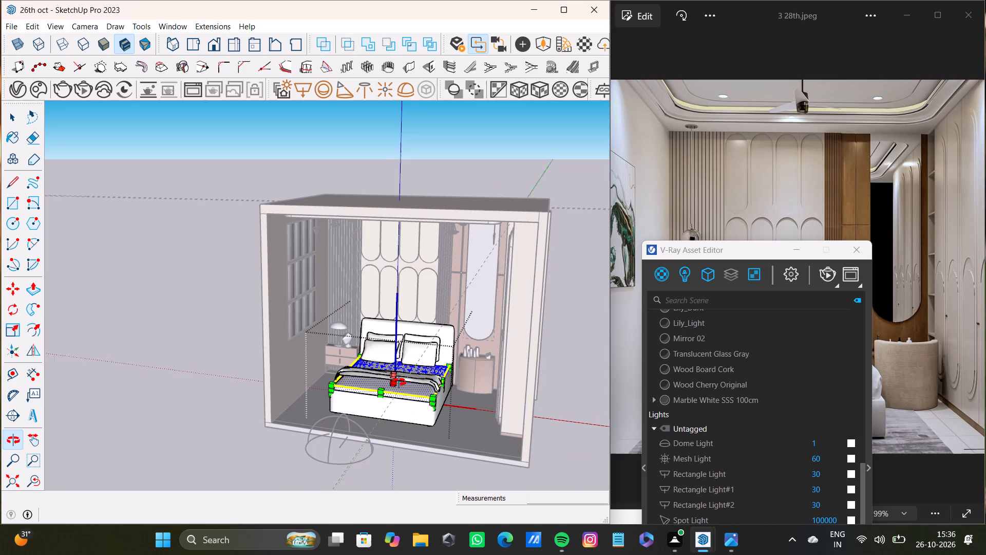
middle_drag(399, 382, 395, 383)
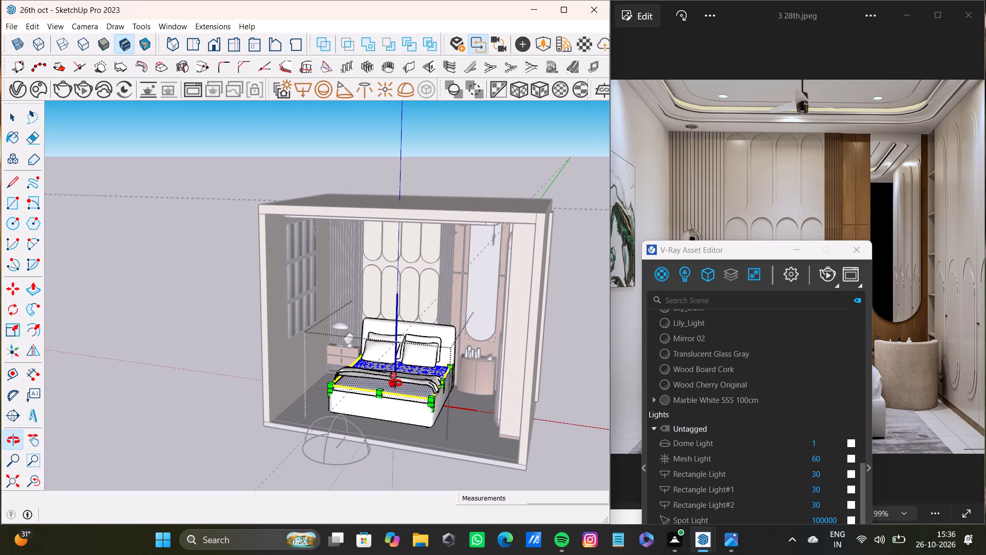
middle_drag(395, 383, 394, 383)
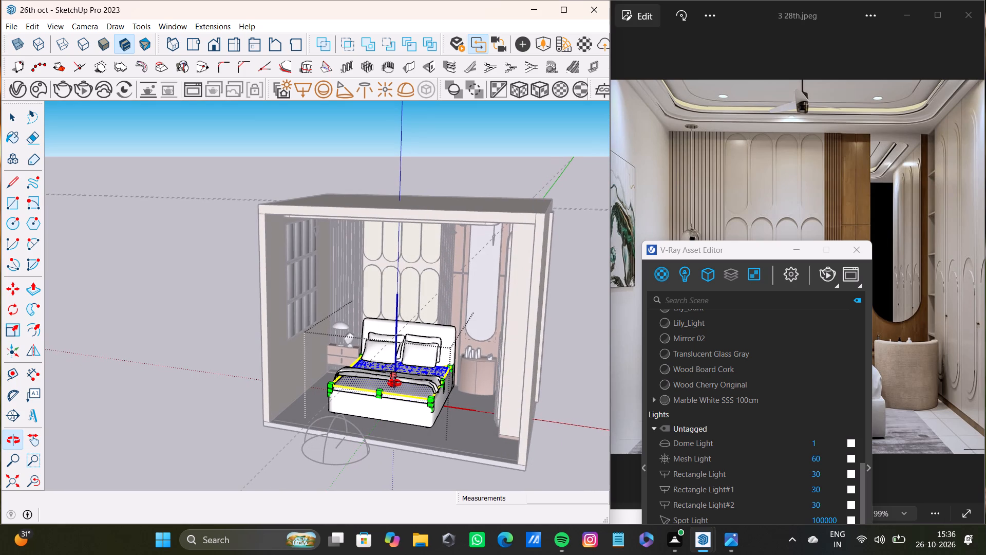
middle_drag(394, 383, 407, 377)
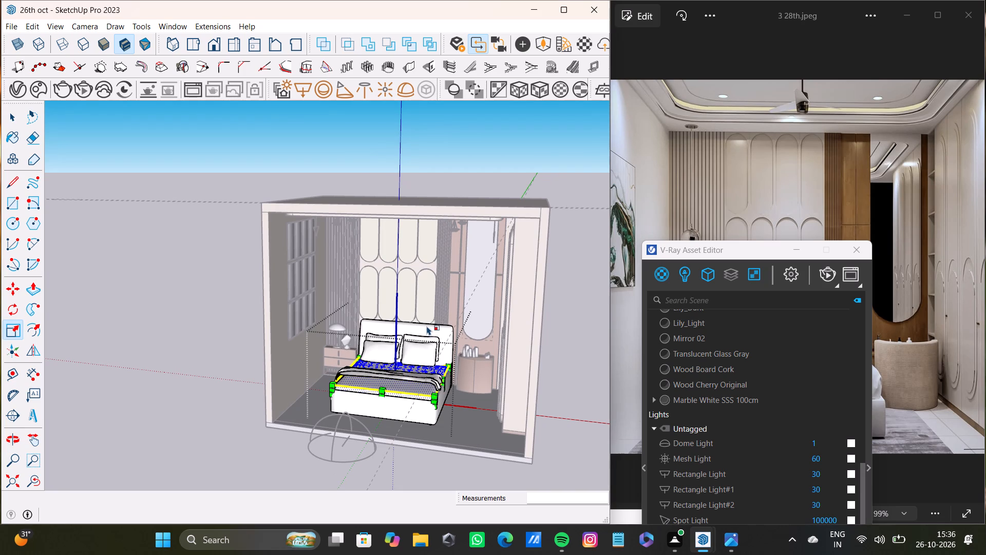
scroll(457, 320, up, 5)
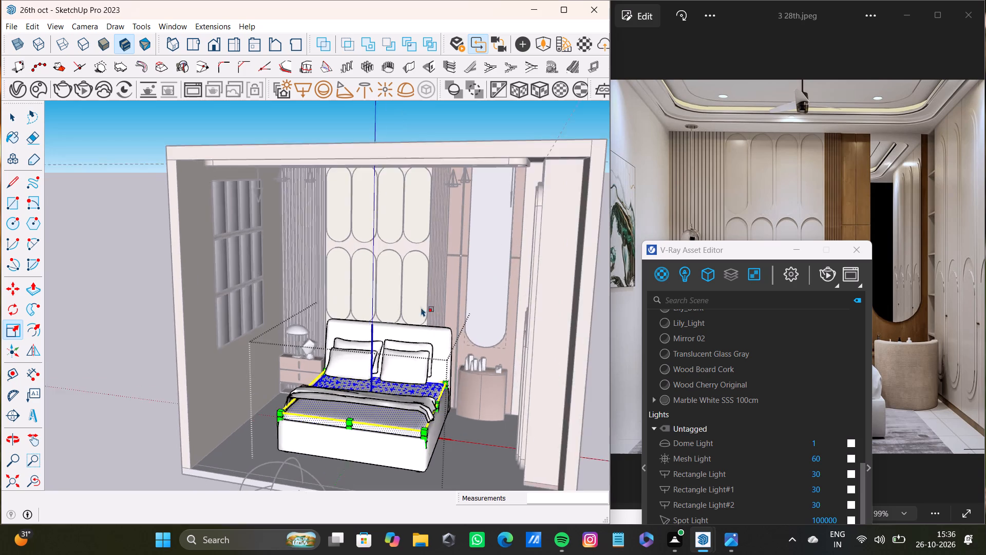
scroll(421, 307, up, 2)
scroll(385, 405, down, 3)
middle_drag(386, 409, 382, 383)
middle_click(382, 383)
key(space)
scroll(358, 375, up, 6)
click(358, 377)
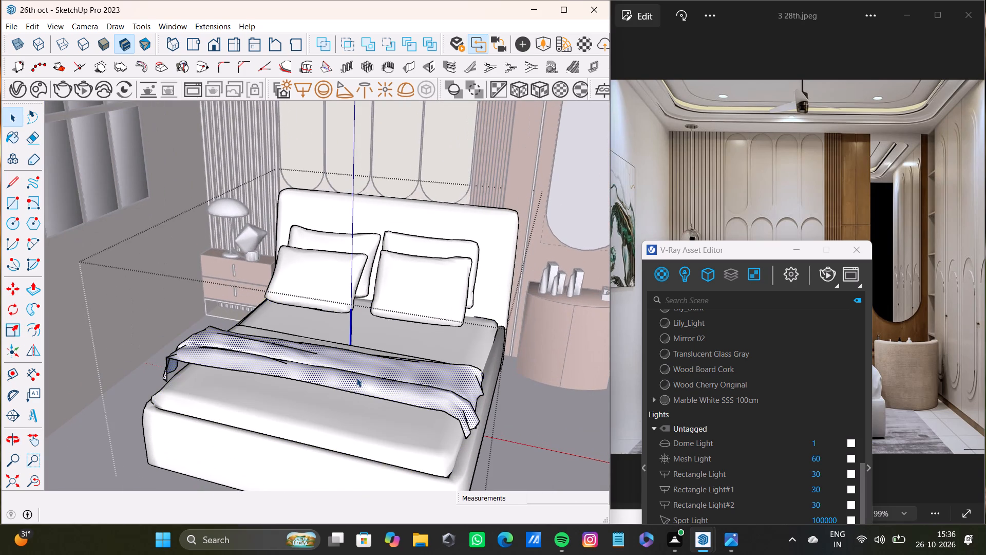
key(s)
drag(323, 354, 325, 373)
scroll(352, 385, down, 4)
middle_drag(353, 387, 334, 334)
key(space)
Select all four pillows in the bed group, move them about 8 5/8" down onto the lowered mattress, and close the group.
click(388, 308)
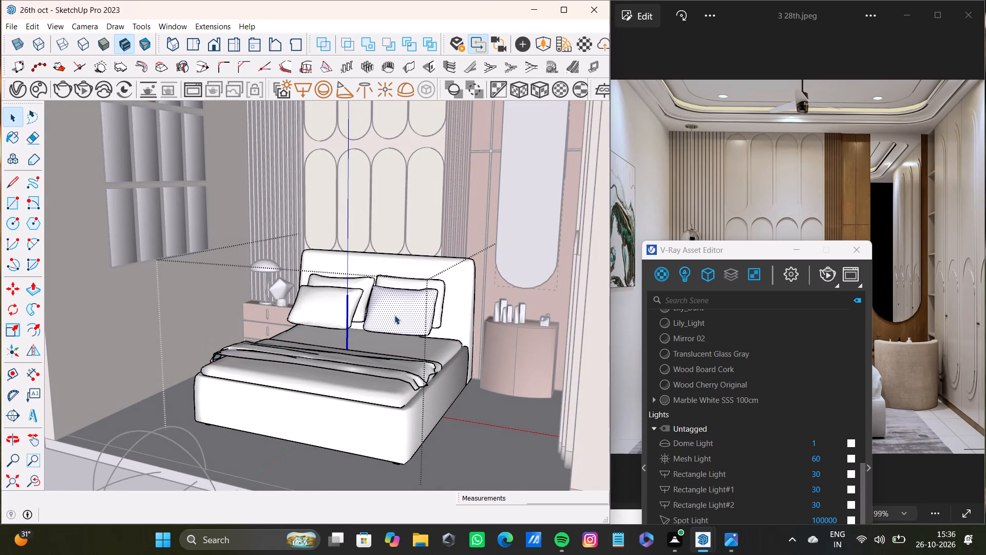
shift+double_click(337, 310)
shift+double_click(359, 290)
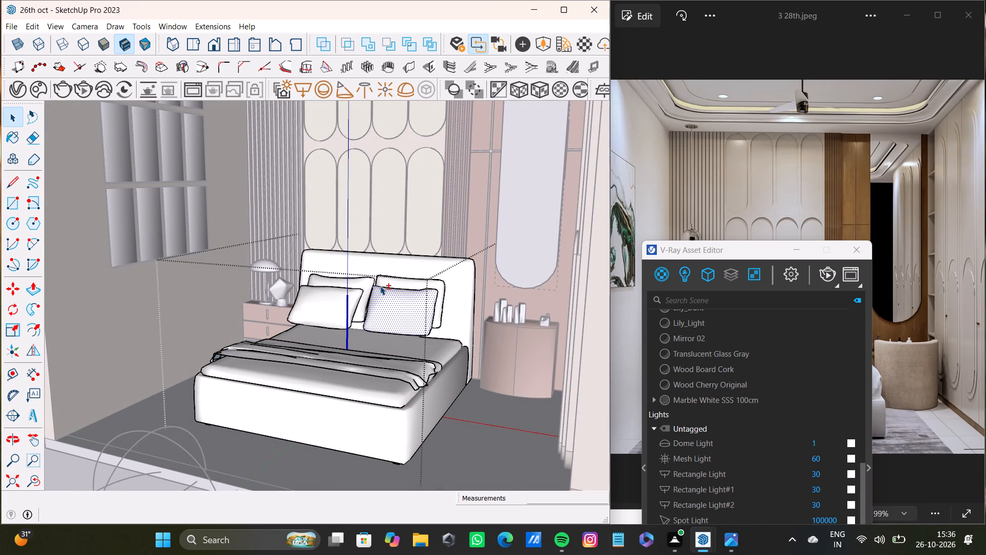
shift+double_click(383, 282)
shift+double_click(362, 286)
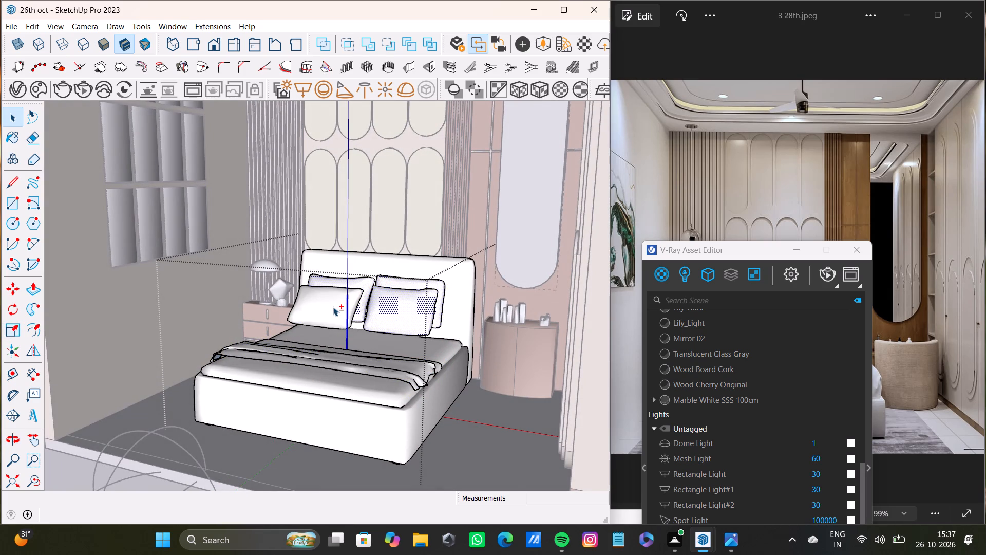
shift+double_click(333, 307)
shift+double_click(346, 315)
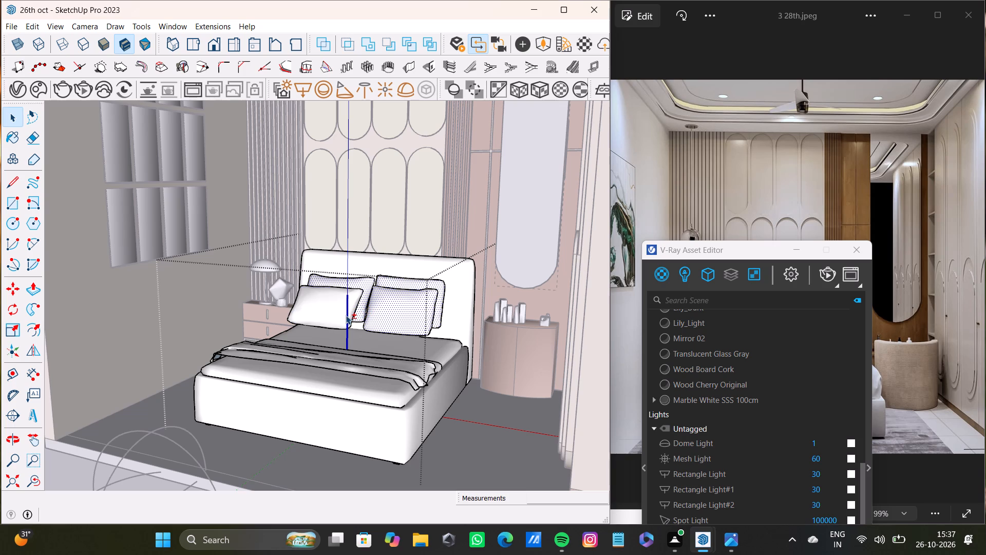
shift+triple_click(340, 312)
shift+triple_click(368, 286)
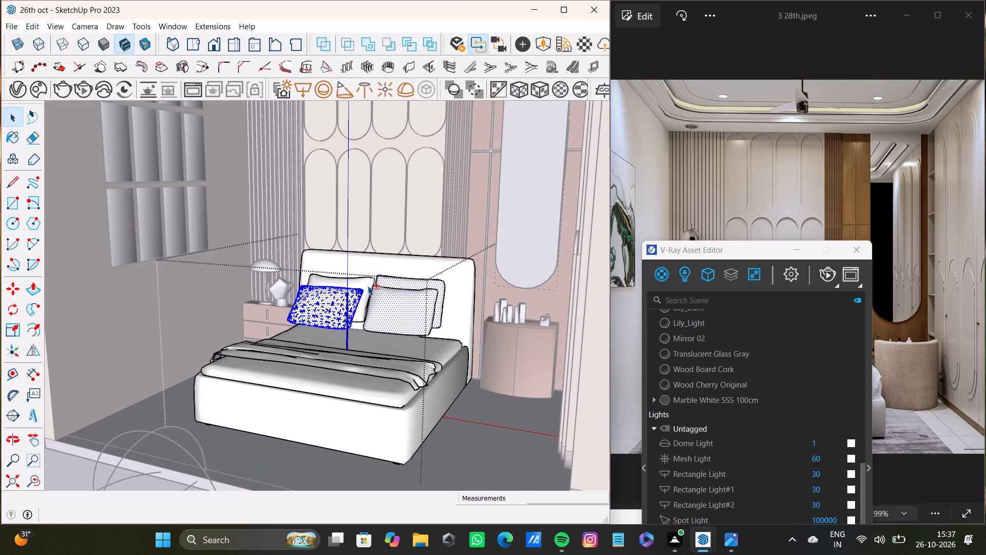
shift+triple_click(358, 314)
shift+click(358, 314)
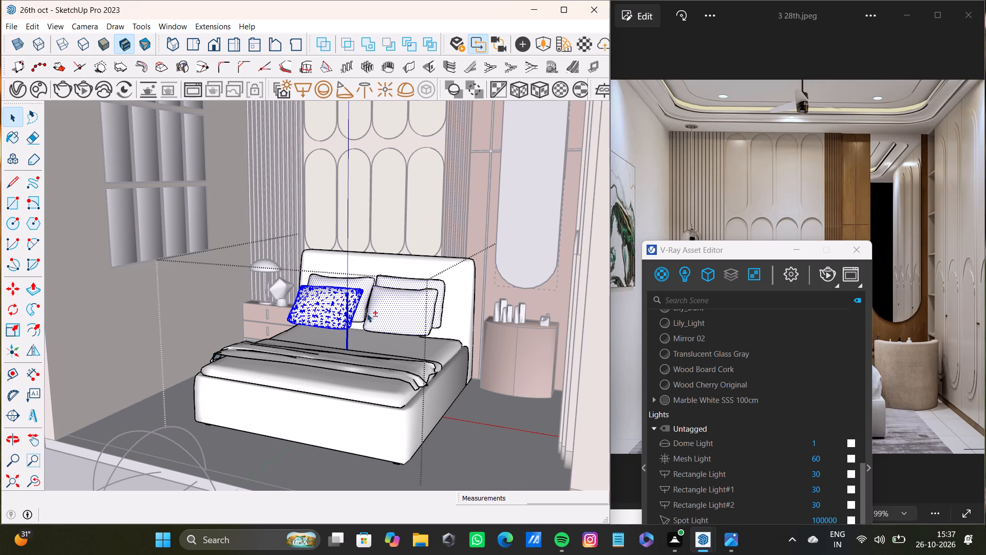
shift+triple_click(359, 316)
shift+click(361, 316)
shift+double_click(360, 315)
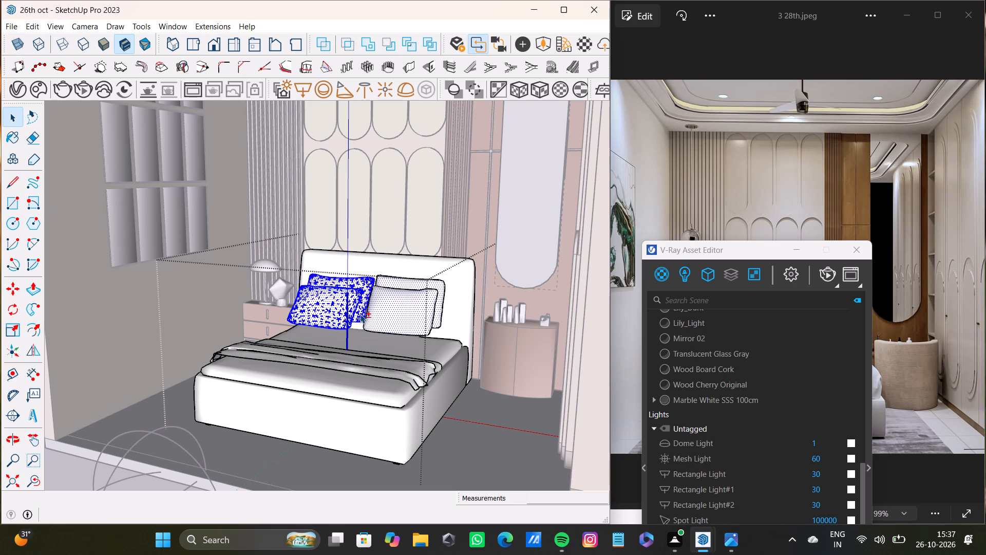
shift+triple_click(375, 310)
shift+triple_click(388, 303)
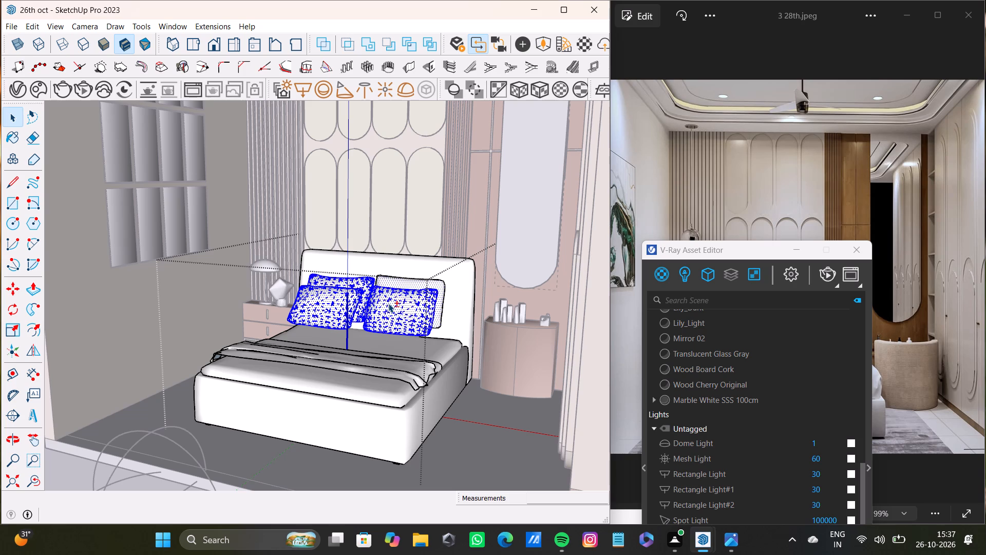
shift+triple_click(406, 283)
shift+double_click(410, 283)
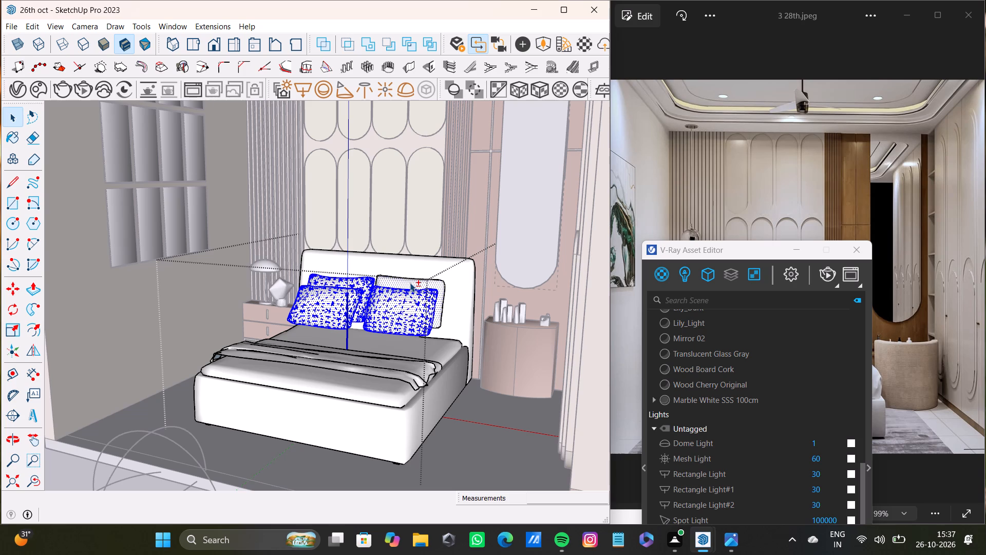
shift+click(410, 283)
shift+click(405, 282)
key(m)
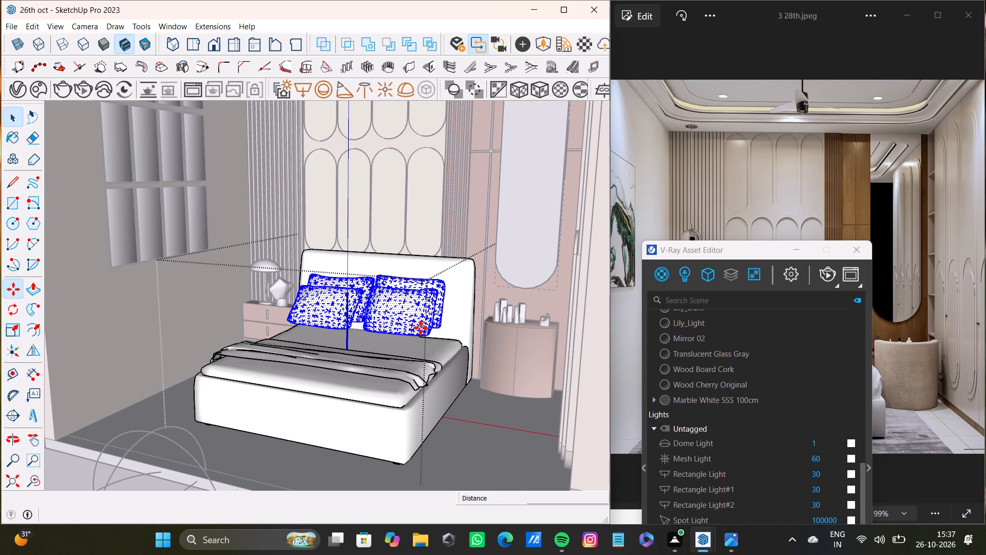
click(422, 335)
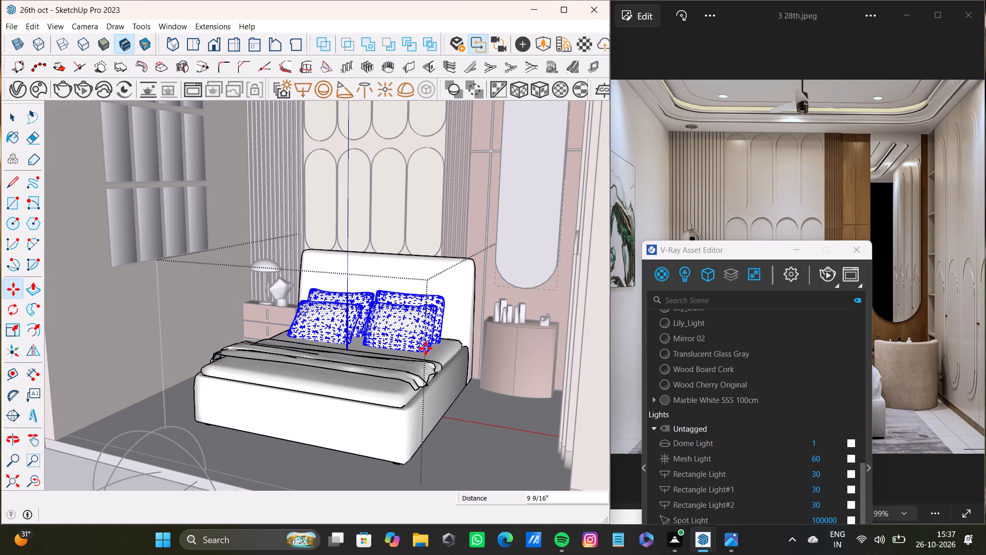
click(427, 347)
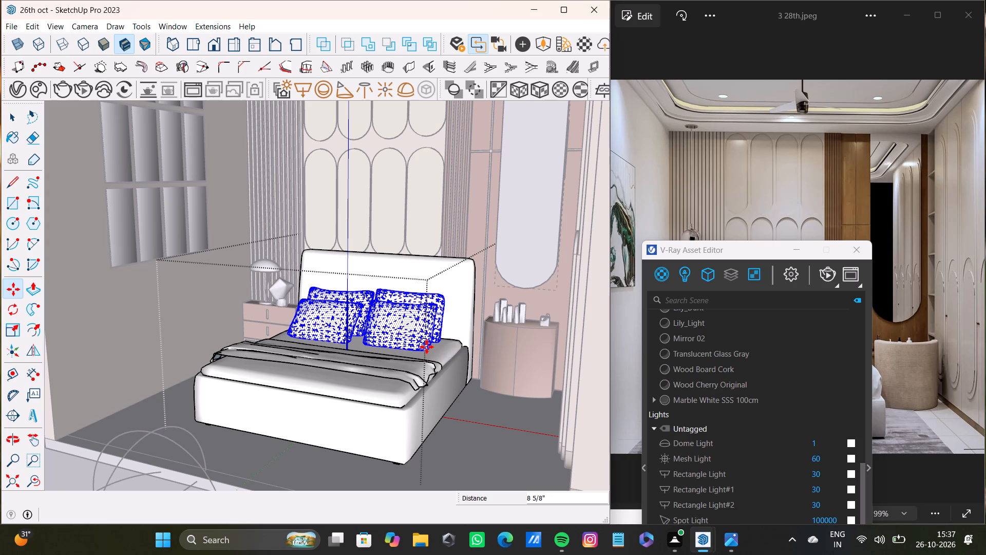
key(space)
scroll(369, 345, down, 1)
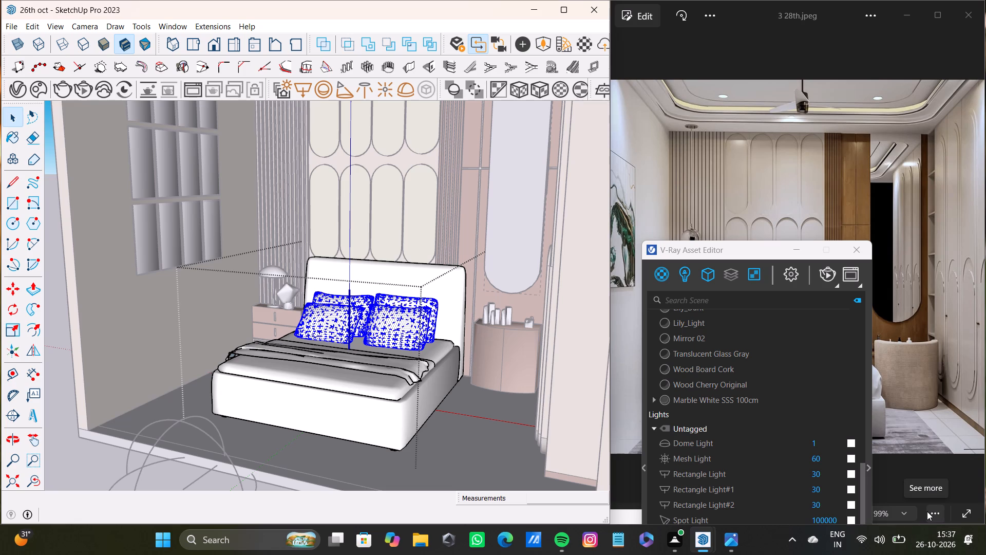
scroll(886, 533, down, 8)
scroll(413, 427, down, 9)
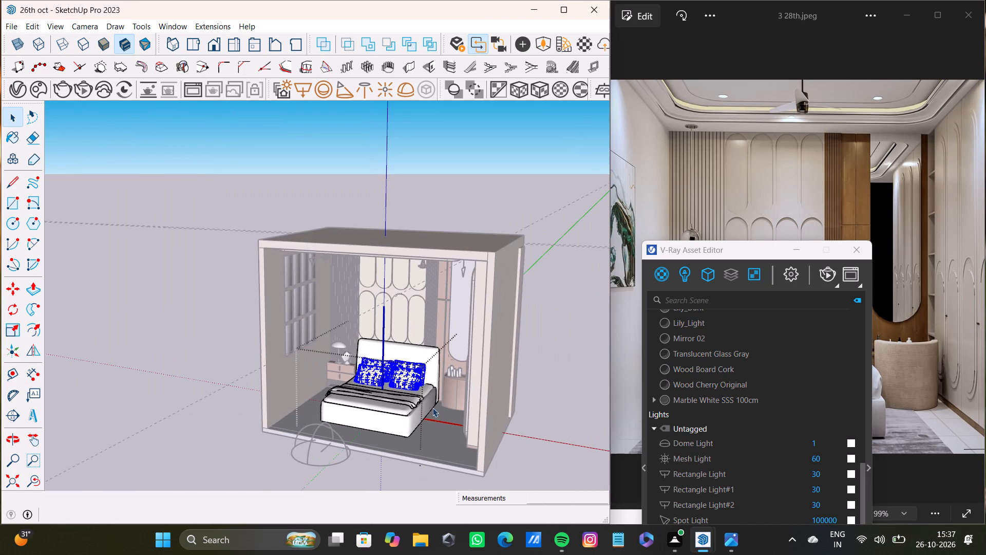
key(space)
click(500, 208)
Frame the whole bedroom from the open front, run a V-Ray interactive render to check it, and close the Frame Buffer.
scroll(450, 321, up, 7)
shift+middle_drag(383, 425, 510, 351)
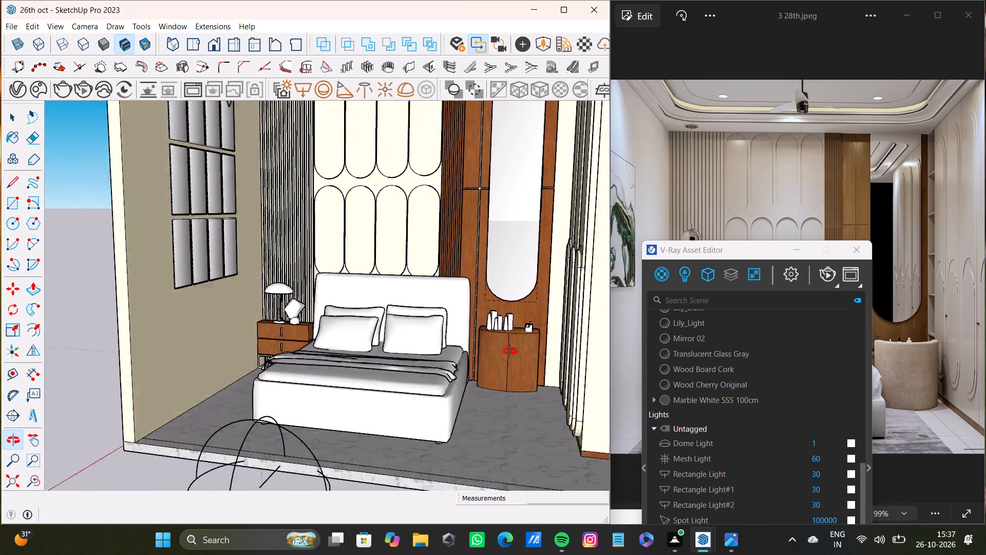
shift+middle_drag(510, 351, 570, 369)
middle_drag(392, 381, 321, 397)
scroll(333, 395, down, 3)
shift+middle_drag(338, 395, 338, 375)
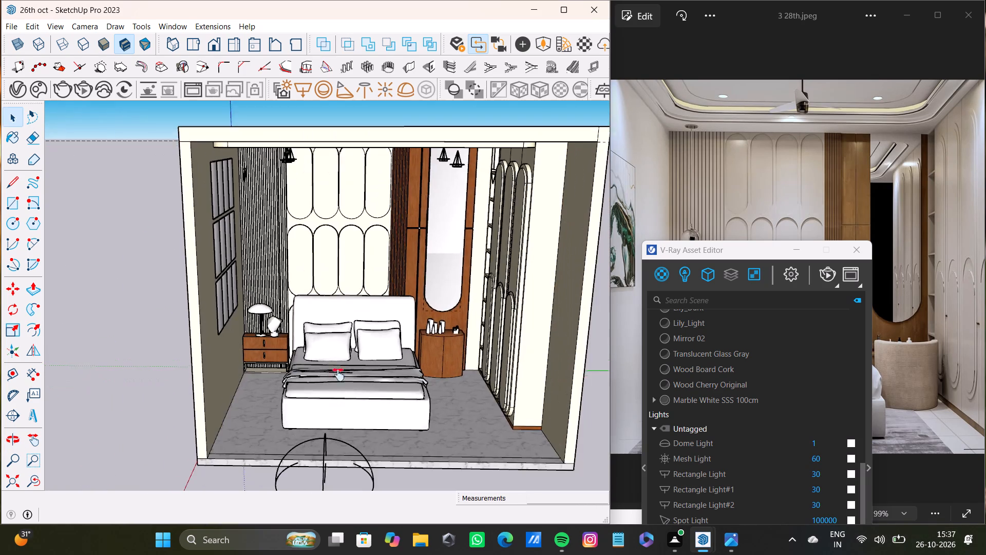
shift+middle_drag(338, 375, 230, 367)
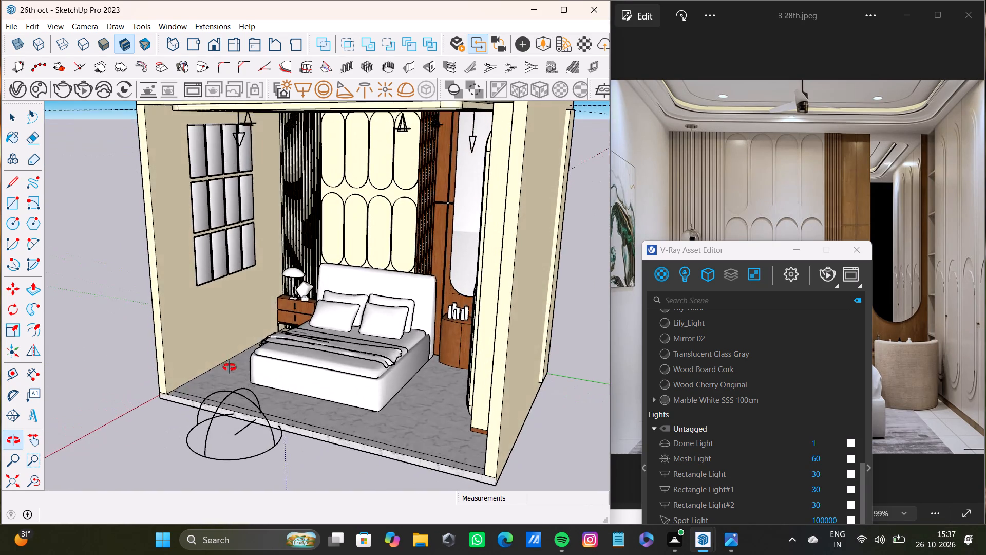
shift+middle_drag(230, 367, 306, 332)
scroll(312, 323, up, 2)
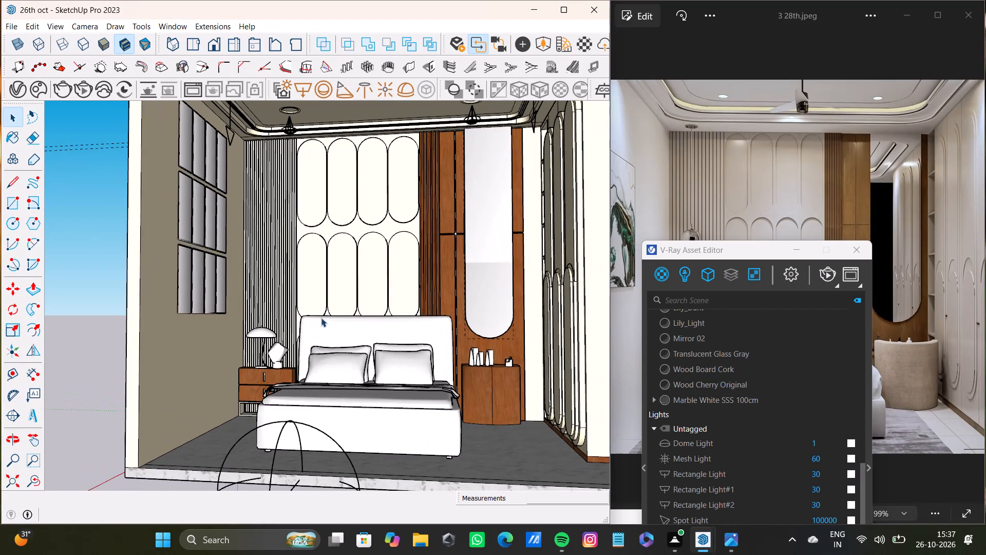
shift+middle_drag(321, 318, 306, 314)
scroll(347, 317, up, 1)
scroll(347, 317, down, 2)
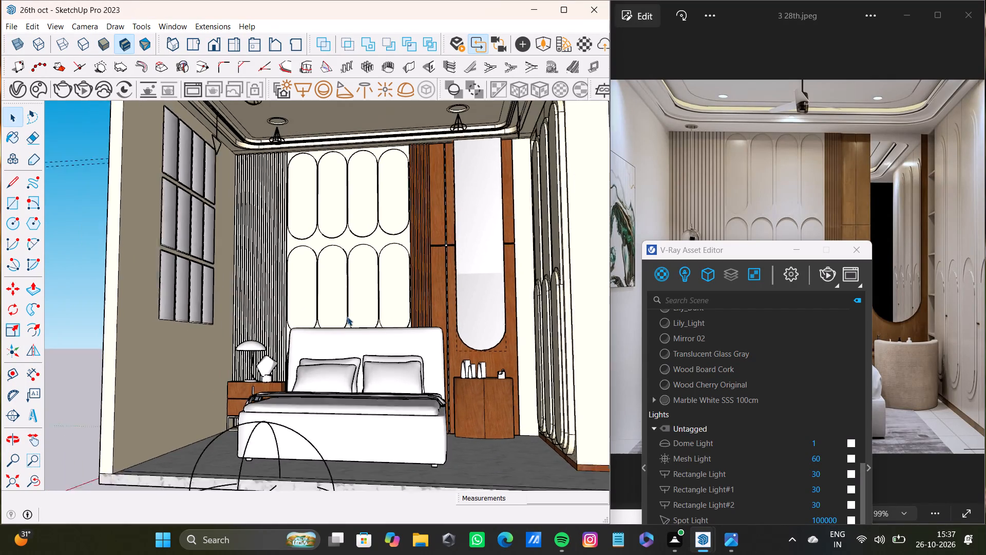
middle_drag(348, 317, 352, 318)
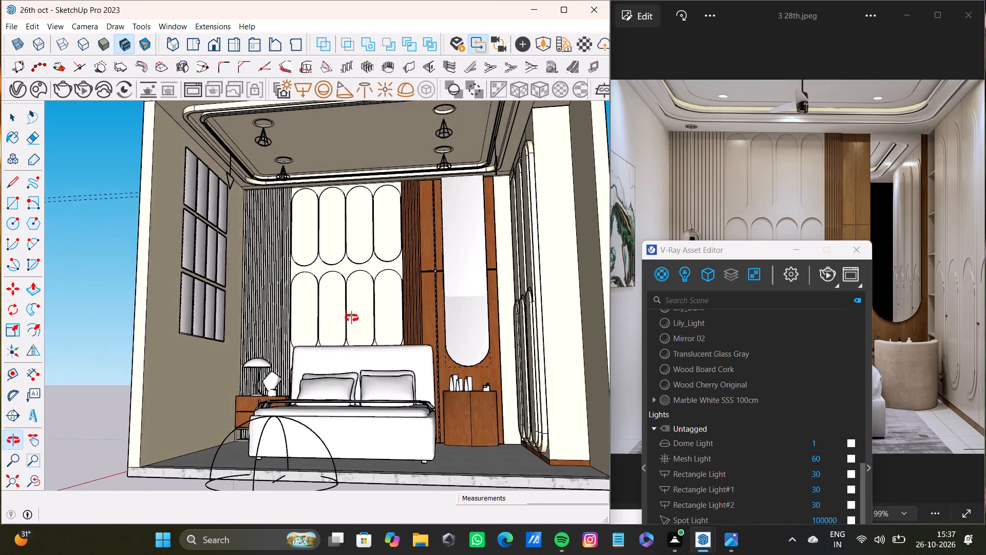
middle_drag(352, 318, 370, 322)
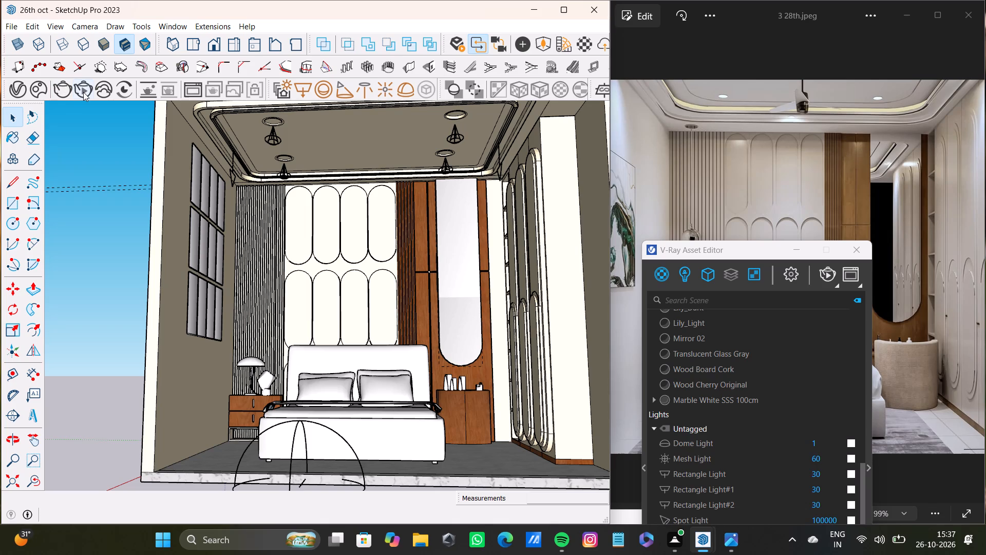
click(83, 92)
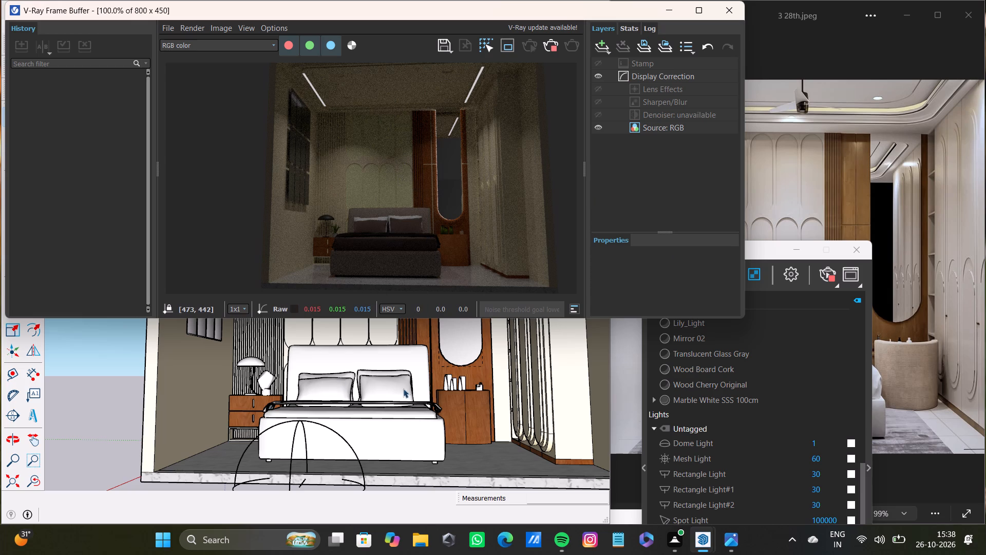
click(724, 15)
Open the bed group, move the throw blanket about 1' 9/16" to adjust its drape over the mattress, and close the group.
scroll(391, 365, up, 5)
shift+middle_drag(391, 361, 391, 295)
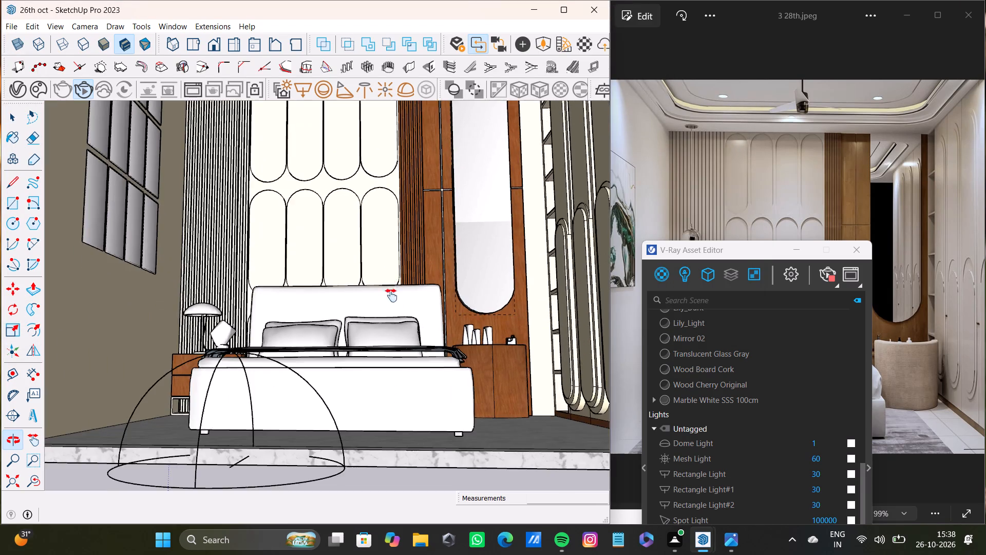
shift+middle_drag(391, 295, 365, 420)
scroll(365, 409, up, 4)
key(space)
click(365, 421)
double_click(367, 433)
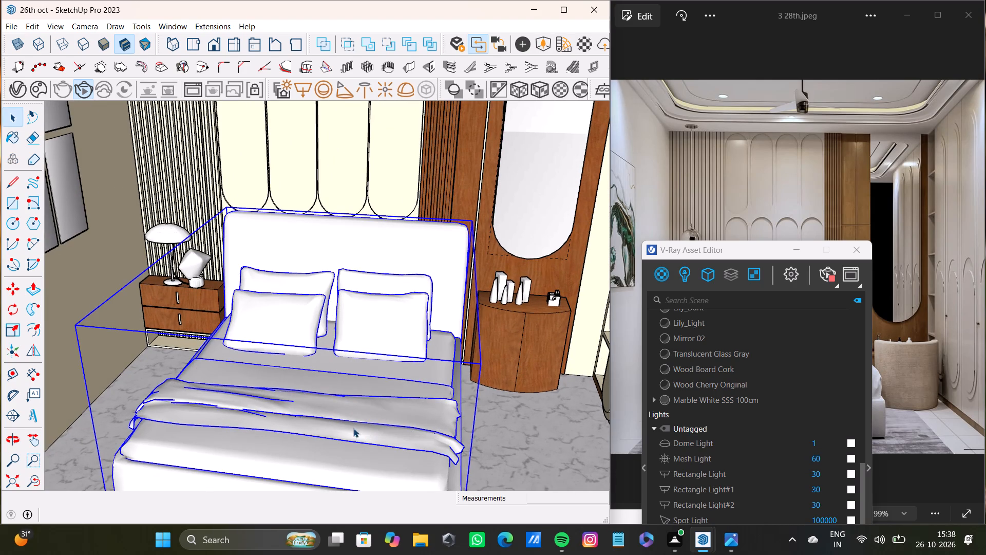
click(353, 428)
click(351, 435)
key(s)
middle_drag(397, 420, 394, 405)
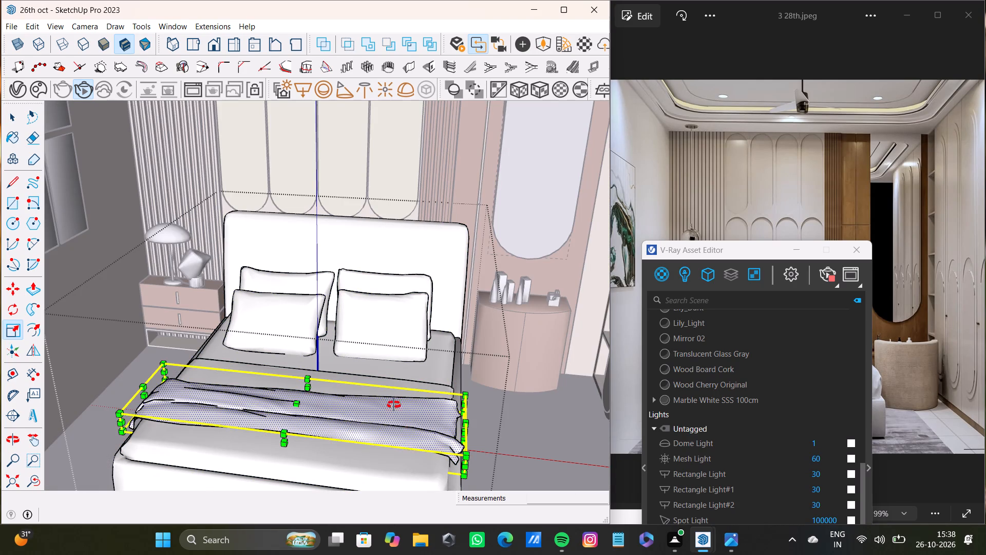
middle_drag(394, 405, 387, 355)
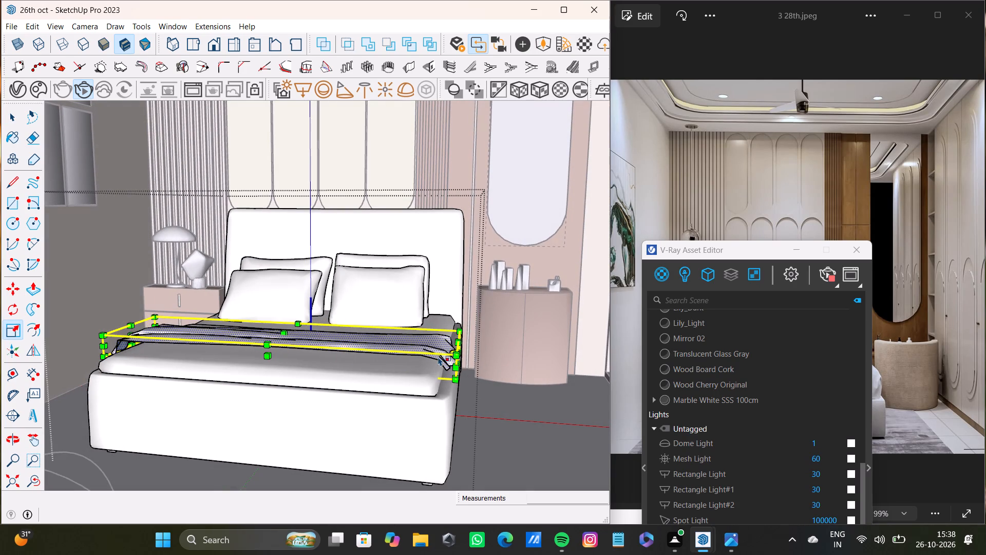
key(m)
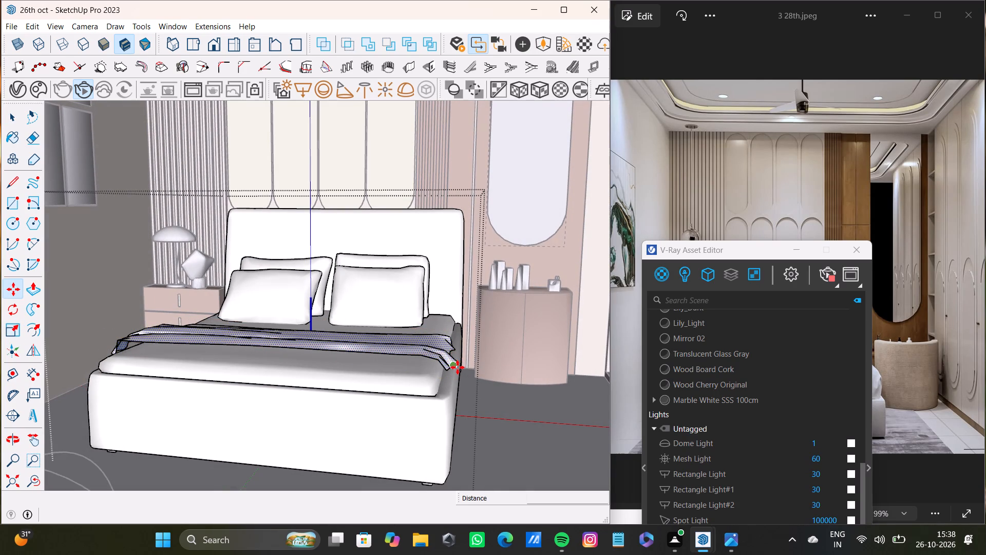
scroll(461, 374, up, 4)
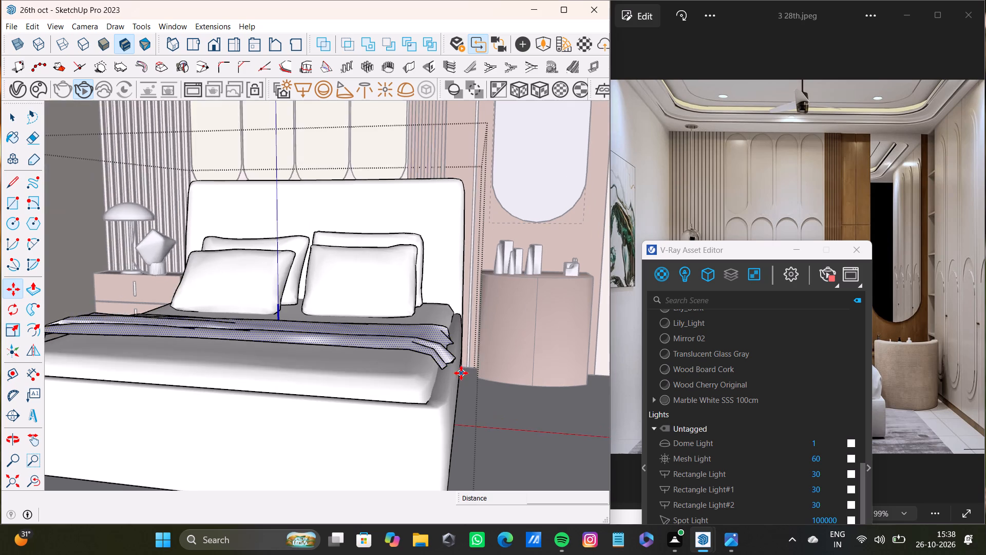
scroll(461, 373, up, 3)
click(434, 369)
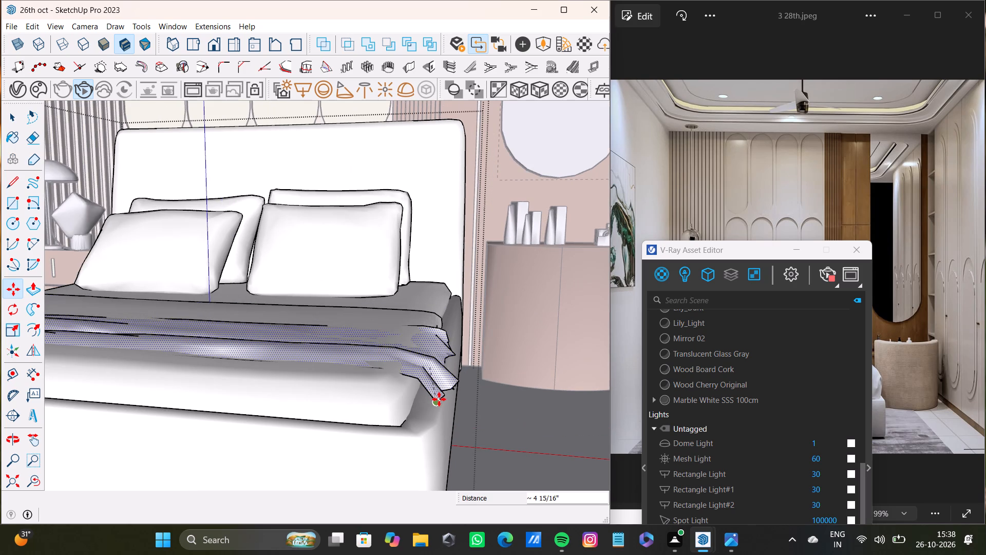
click(442, 395)
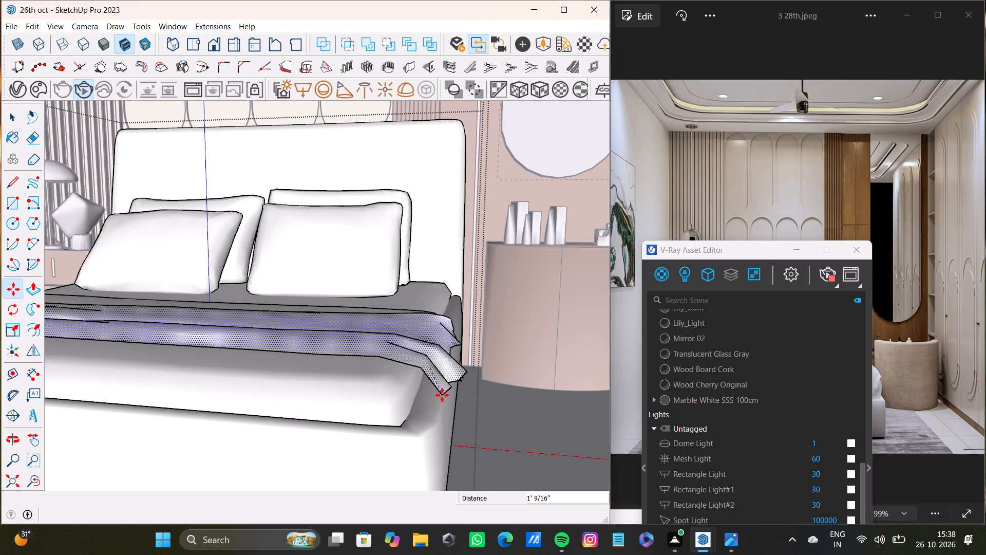
key(space)
scroll(395, 368, down, 11)
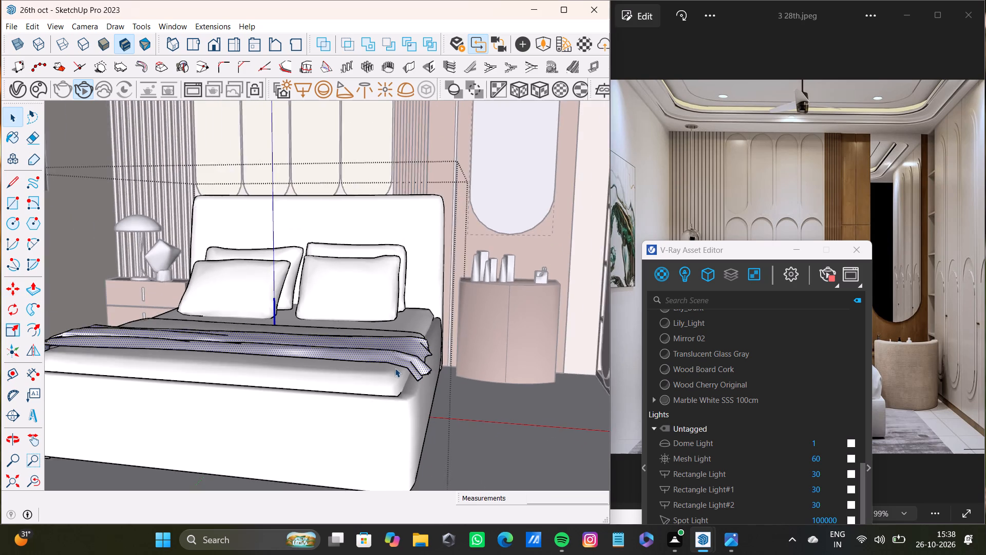
scroll(395, 368, down, 2)
key(space)
scroll(380, 336, down, 14)
click(524, 215)
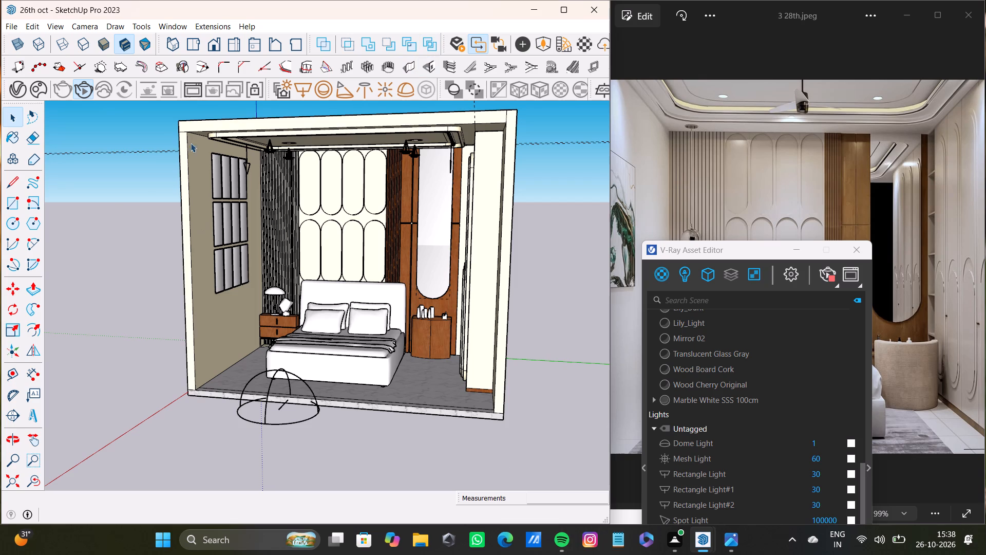
Bring up the V-Ray interactive render again and examine the adjusted pillows and throw blanket.
click(90, 87)
click(89, 87)
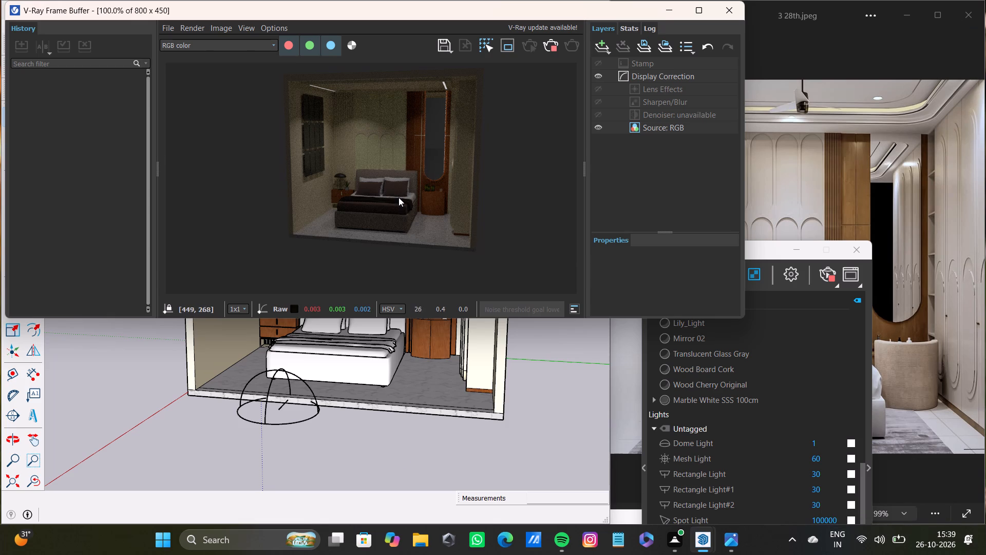
scroll(400, 191, up, 1)
scroll(400, 189, down, 1)
shift+middle_drag(392, 184, 390, 224)
Examine the bed, pillows and throw blanket up close in the render, and close the Frame Buffer.
shift+middle_drag(371, 152, 370, 193)
scroll(370, 188, up, 1)
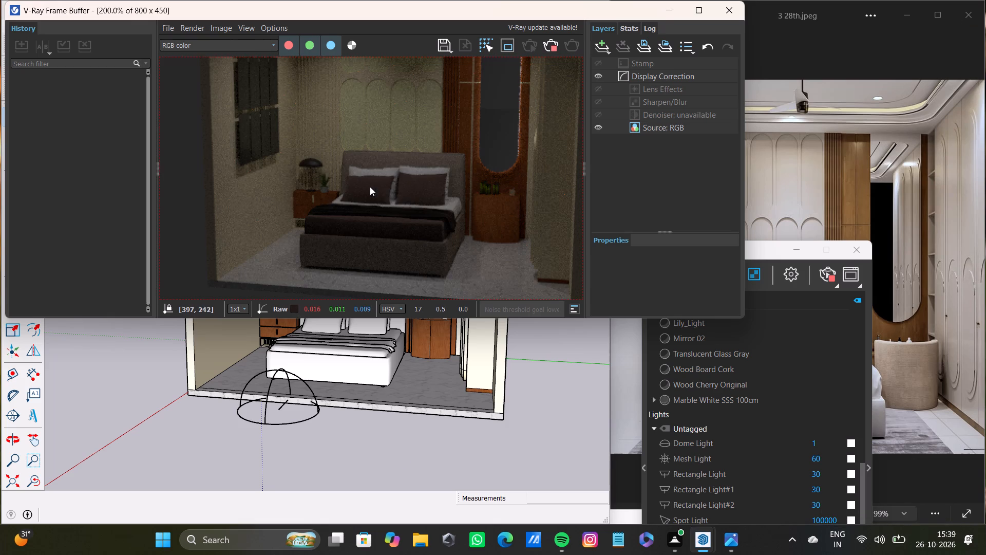
click(724, 6)
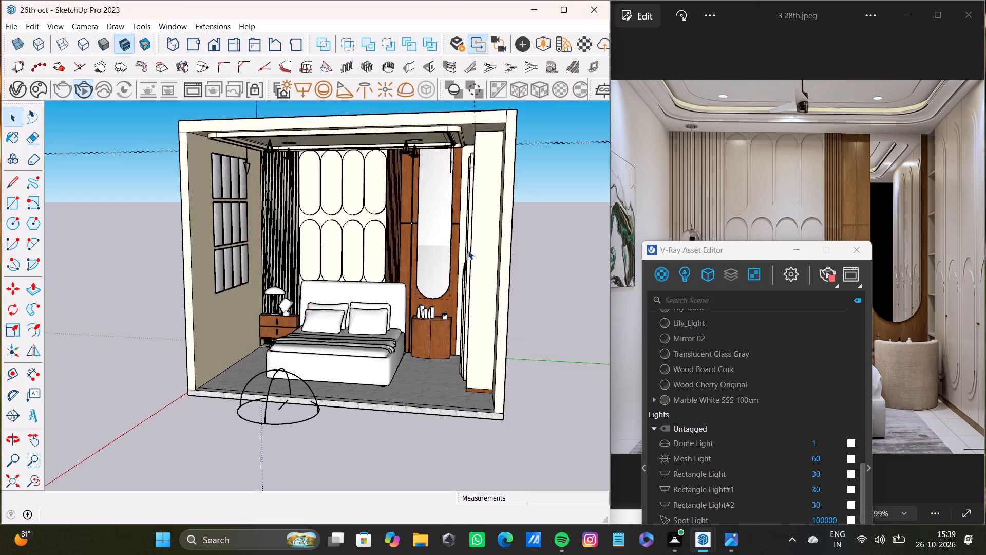
Frame the bedroom from the open front with the ceiling, bed wall and wardrobe in view, and show it in the V-Ray interactive render.
scroll(458, 253, down, 3)
shift+middle_drag(457, 248, 528, 237)
scroll(451, 271, up, 5)
shift+middle_drag(451, 258, 428, 275)
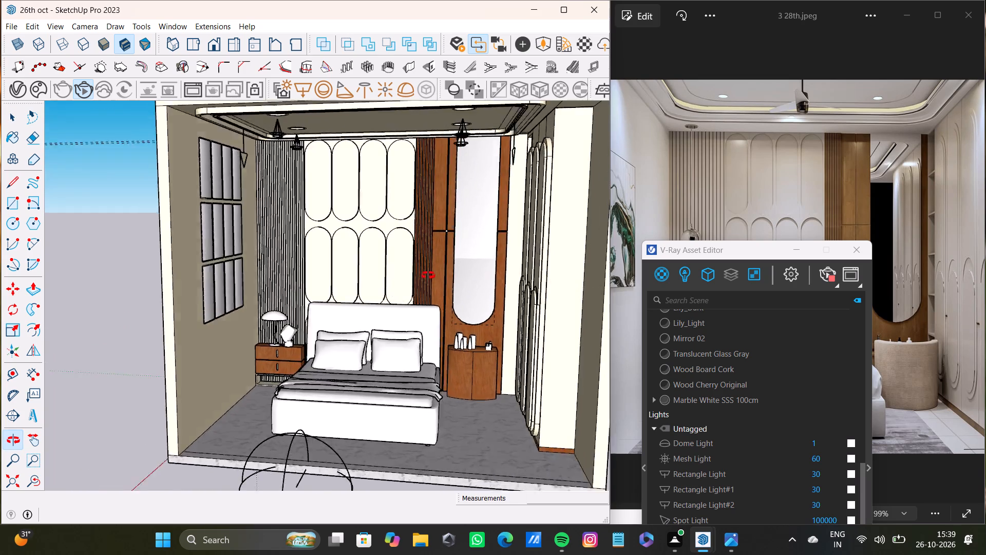
shift+middle_drag(428, 275, 489, 269)
scroll(472, 265, up, 3)
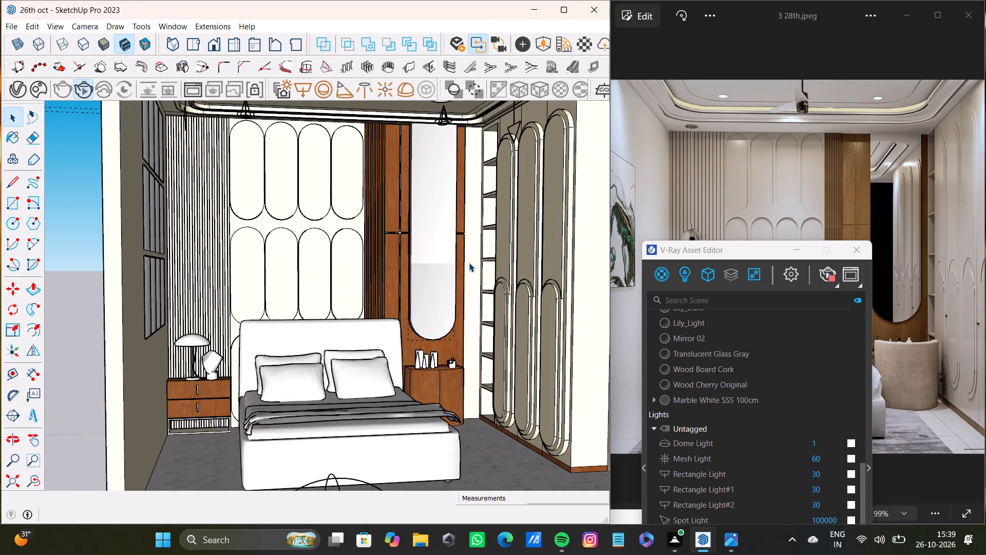
middle_drag(469, 263, 456, 255)
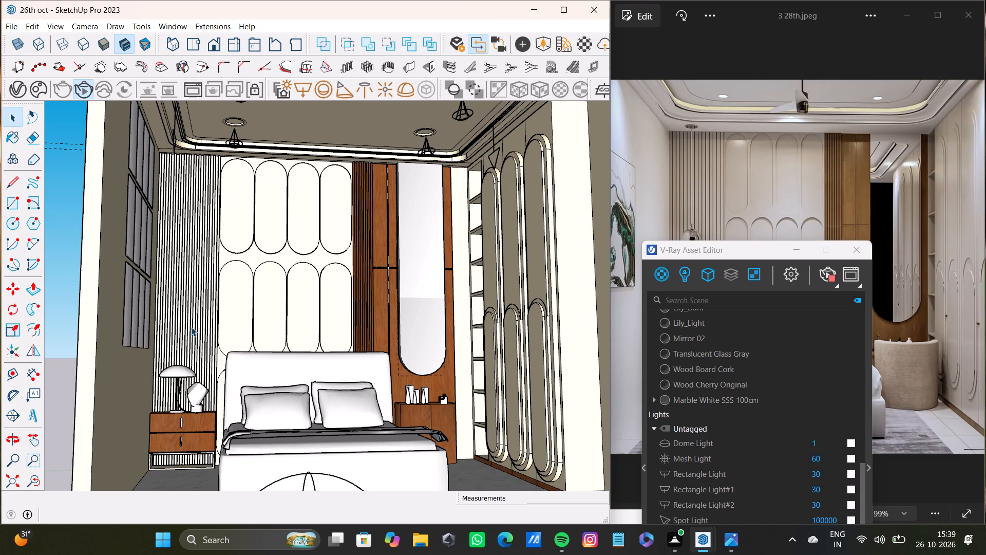
scroll(235, 233, down, 6)
scroll(264, 253, up, 3)
scroll(266, 253, down, 2)
shift+middle_drag(266, 253, 260, 266)
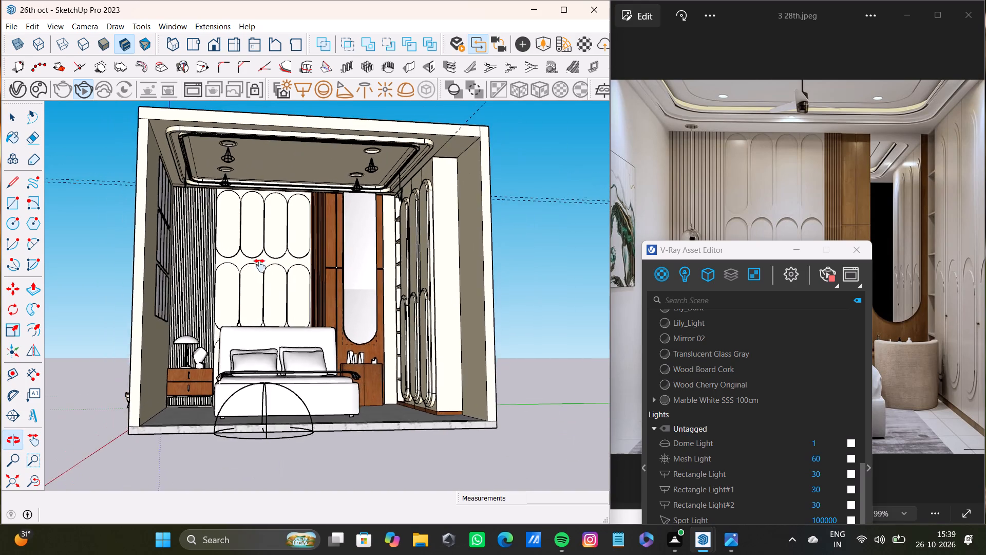
shift+middle_drag(260, 266, 280, 273)
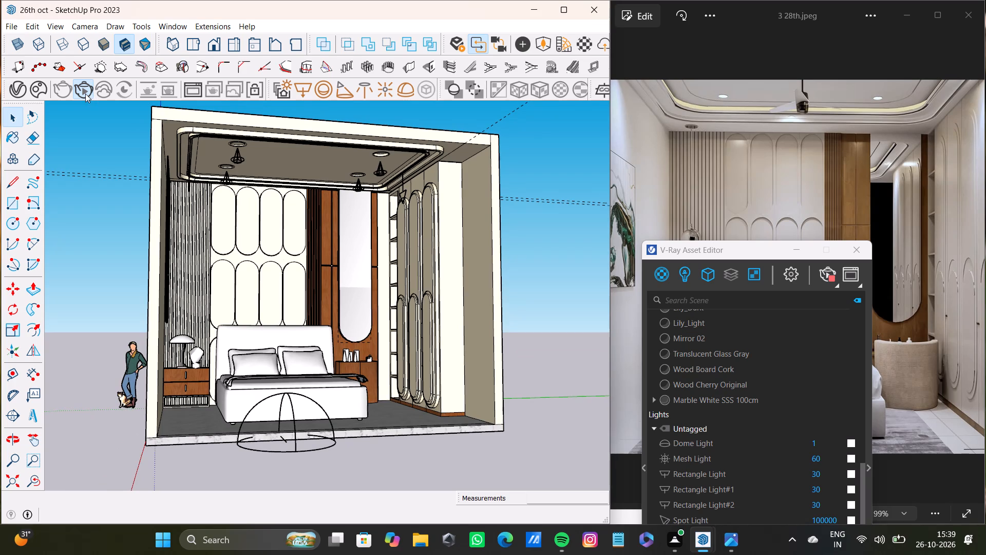
click(85, 94)
click(85, 94)
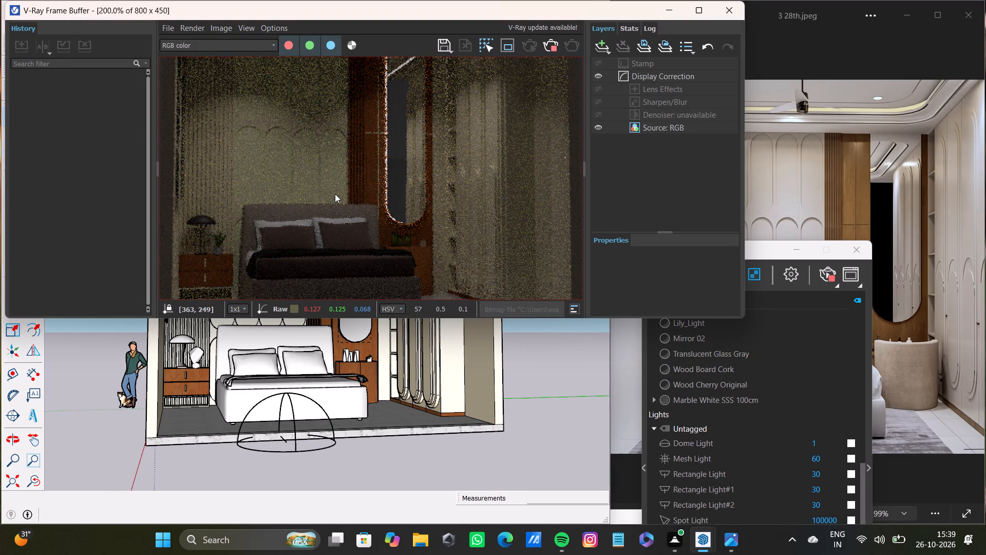
scroll(335, 194, down, 1)
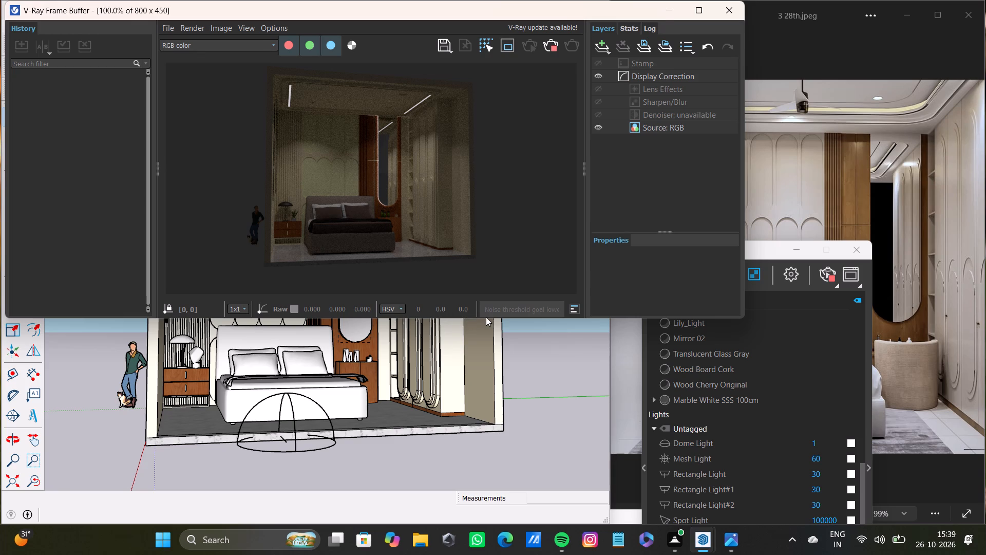
Resize the Frame Buffer, move the Asset Editor out of the way, and compare the bedroom render with the reference image.
drag(628, 319, 559, 478)
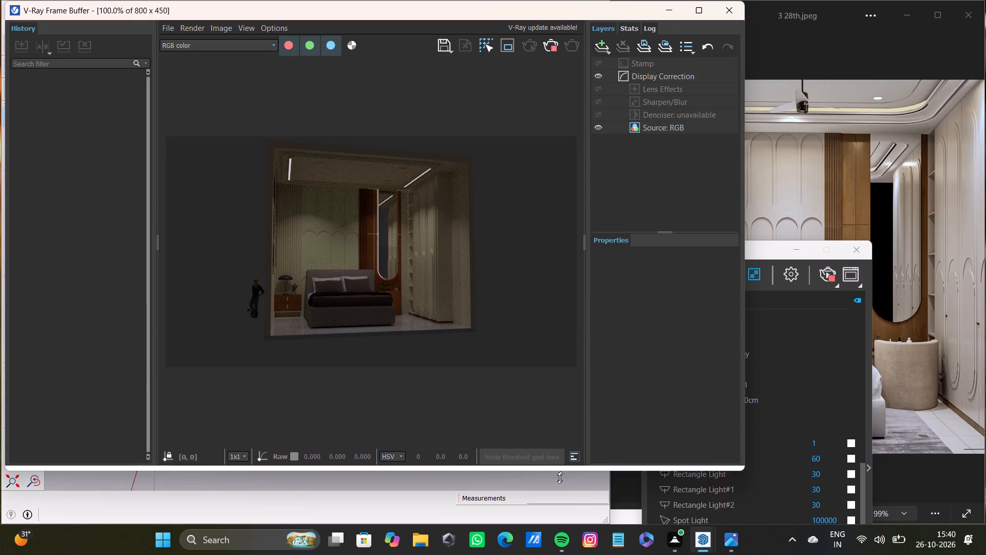
drag(559, 478, 545, 470)
scroll(398, 290, up, 1)
drag(764, 248, 814, 384)
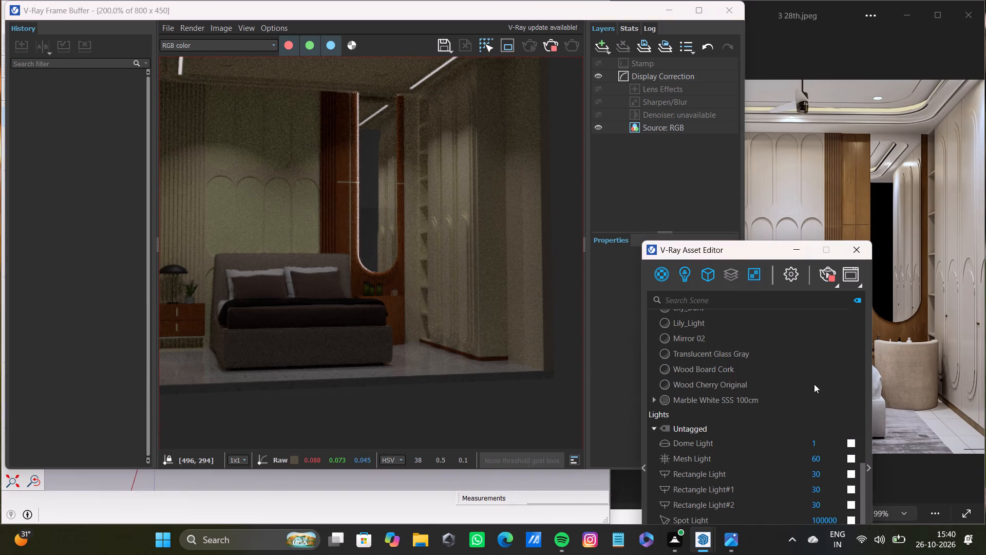
drag(814, 384, 812, 385)
drag(750, 251, 706, 519)
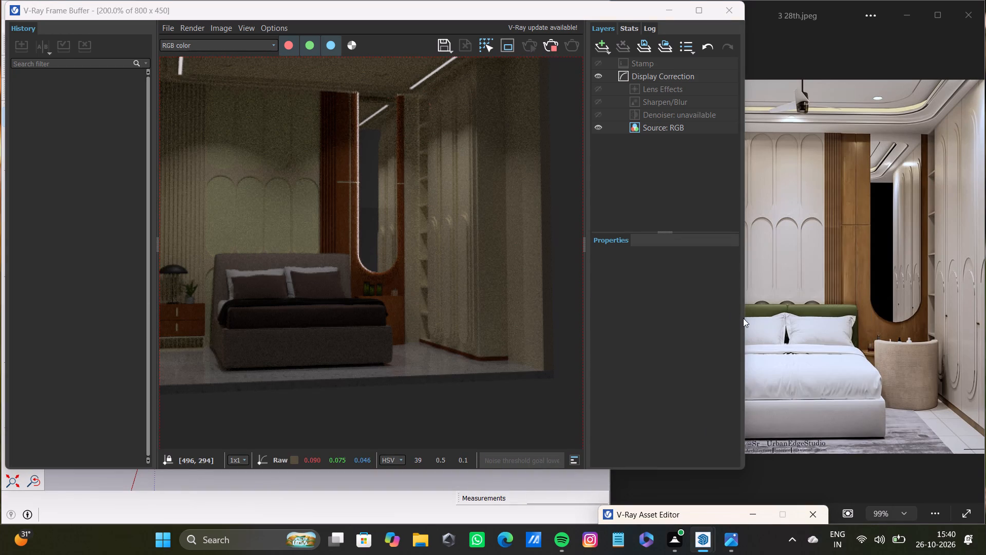
drag(745, 327, 569, 323)
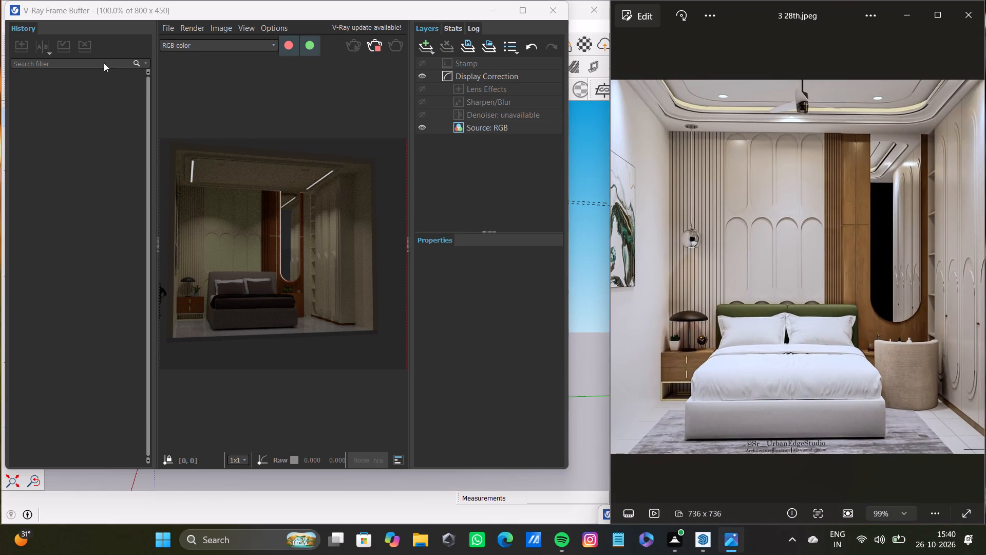
scroll(226, 175, up, 3)
scroll(712, 210, down, 3)
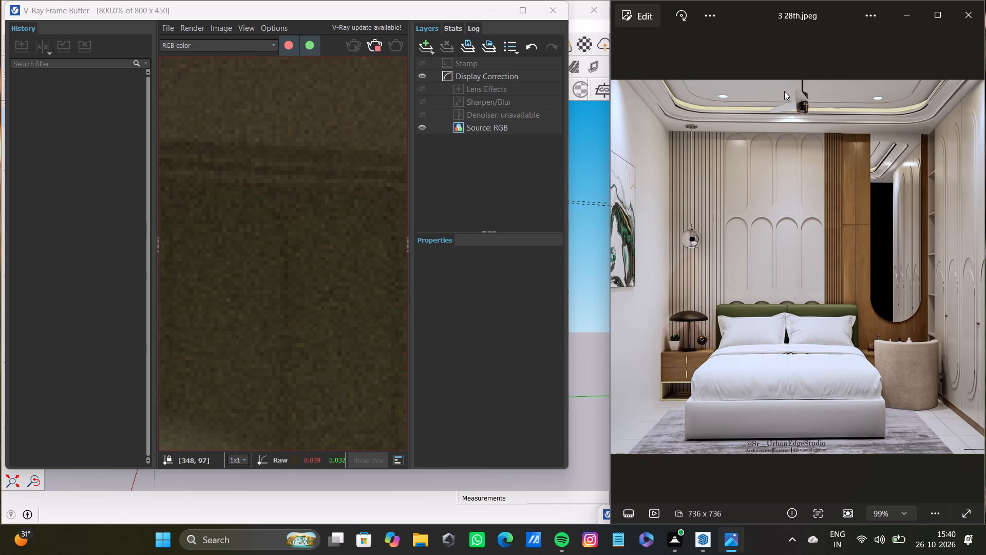
scroll(410, 171, down, 11)
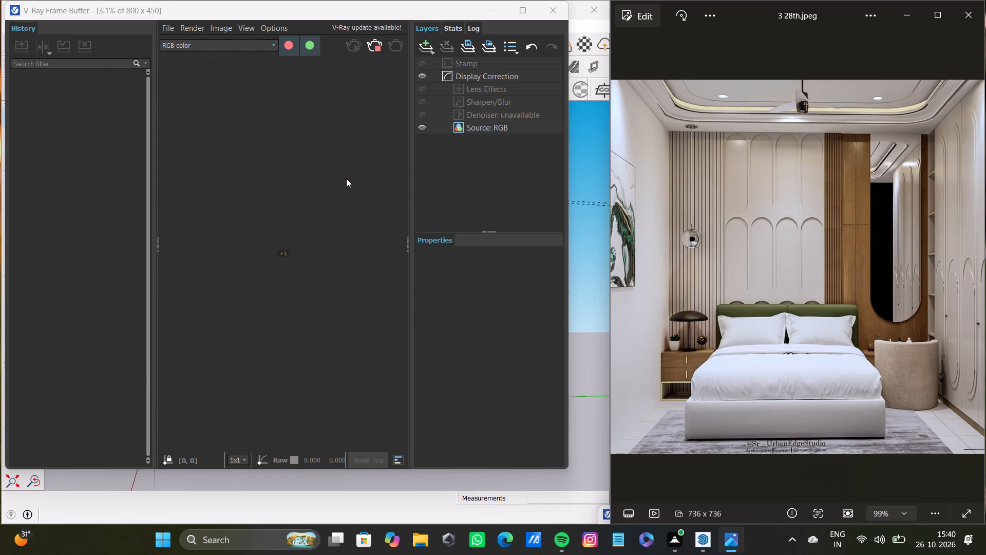
scroll(305, 256, up, 6)
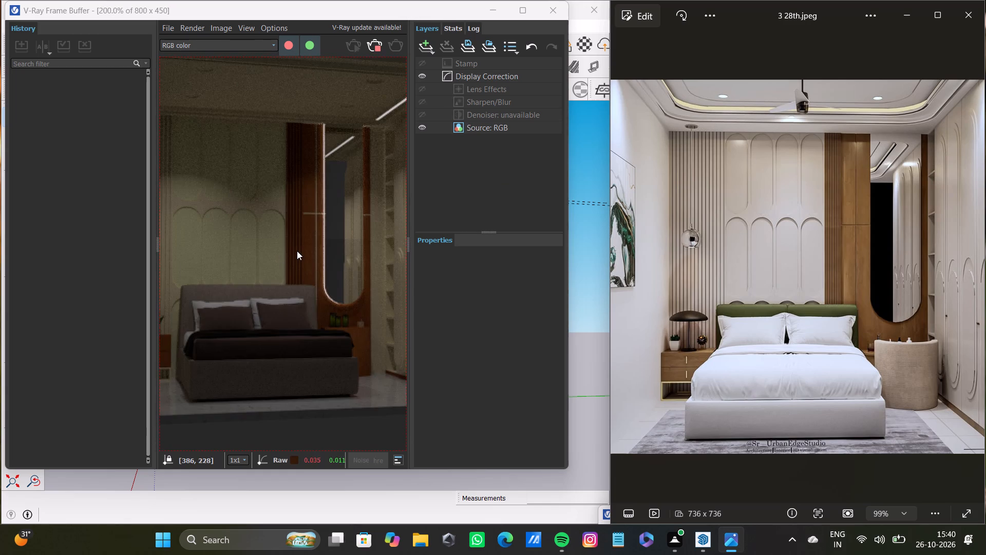
scroll(299, 248, down, 2)
scroll(271, 223, up, 1)
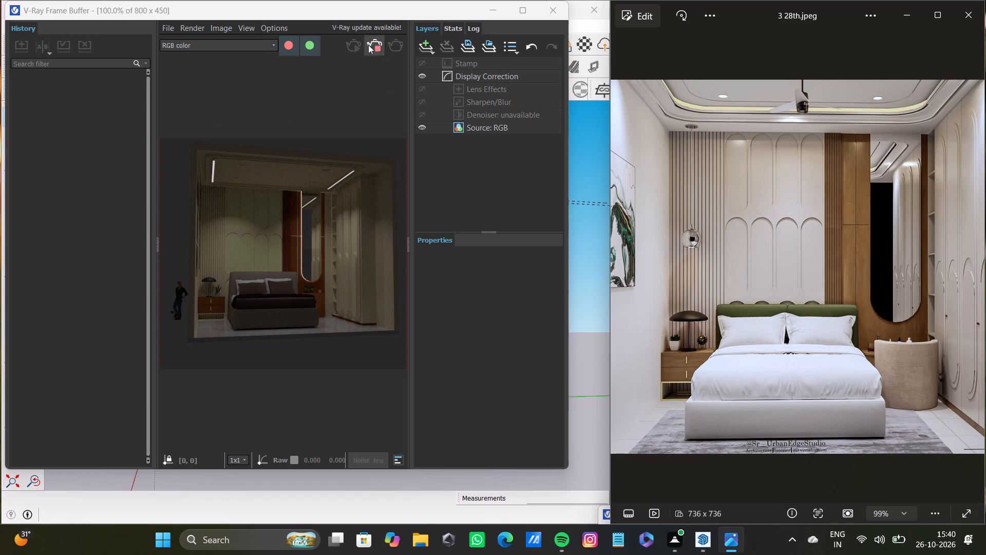
click(521, 14)
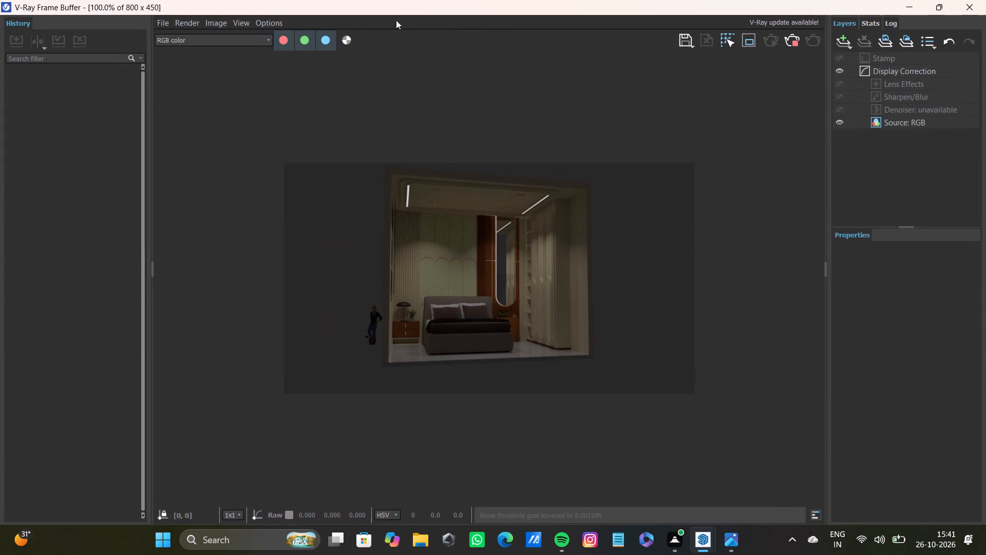
scroll(509, 236, up, 1)
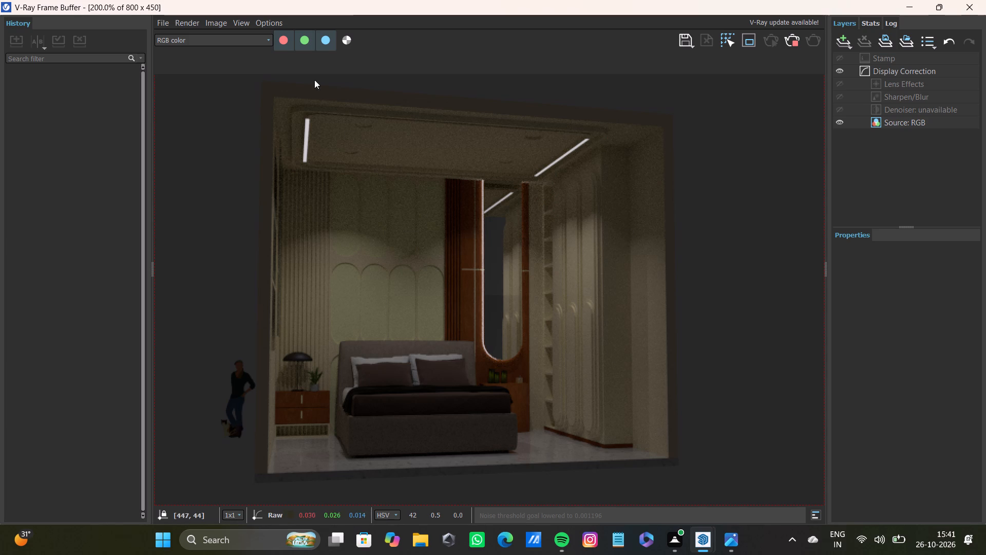
Save the render as a PNG named "26th oct vray1" in the pdfs folder and close the Frame Buffer.
click(690, 35)
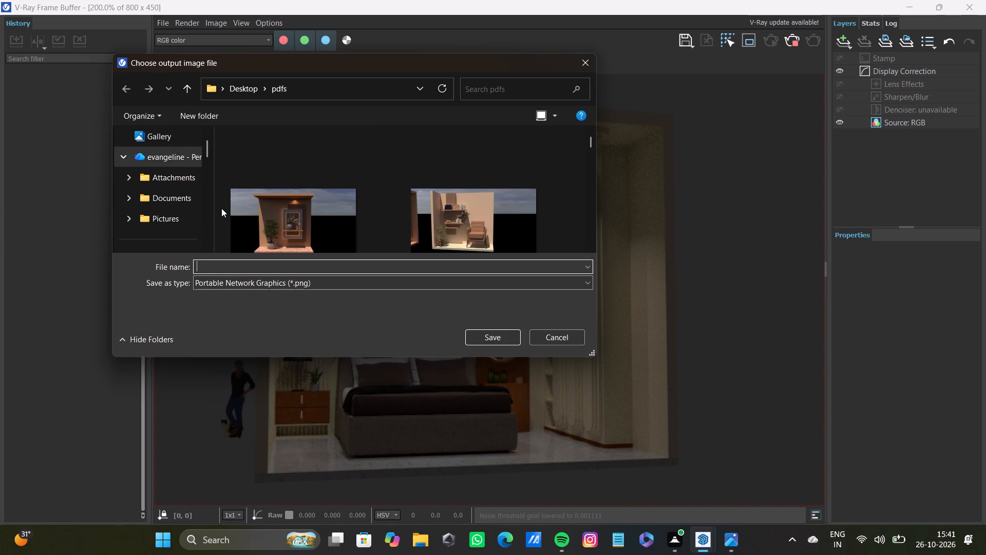
key(2)
text(6th)
key(space)
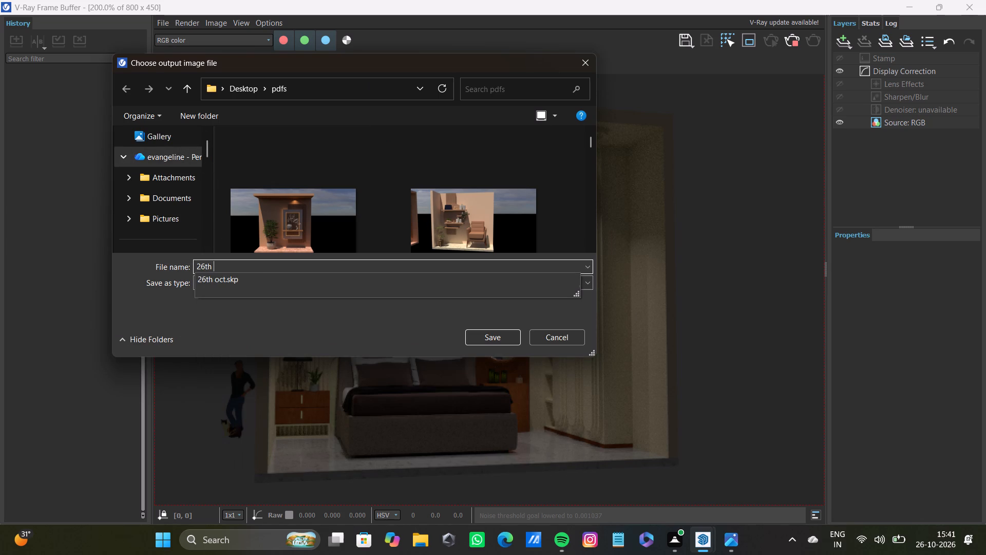
text(oct vray1)
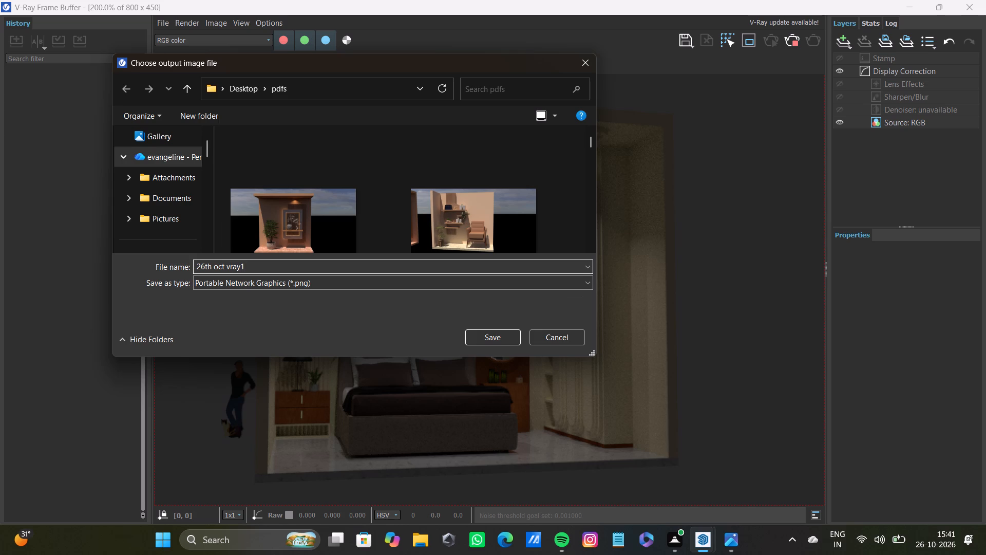
key(Return)
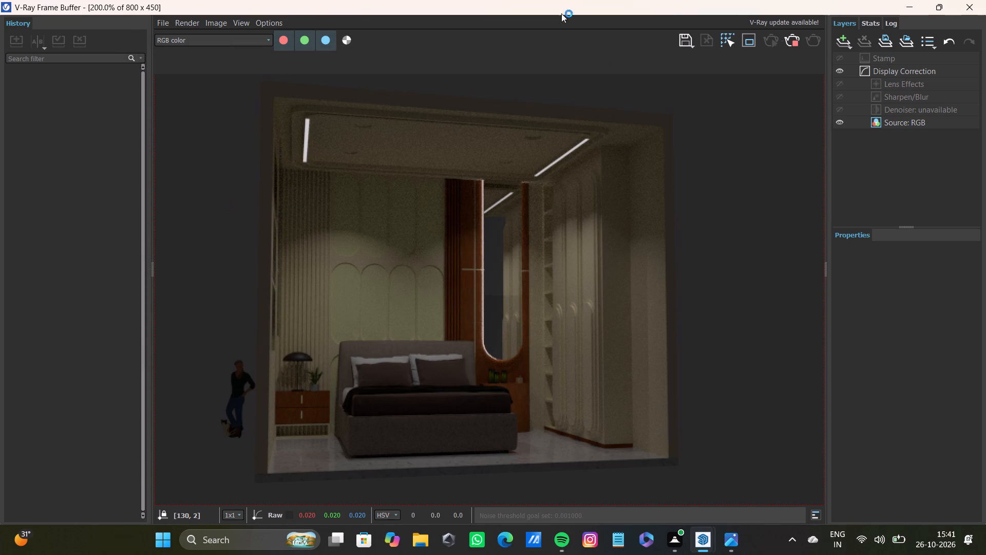
click(977, 5)
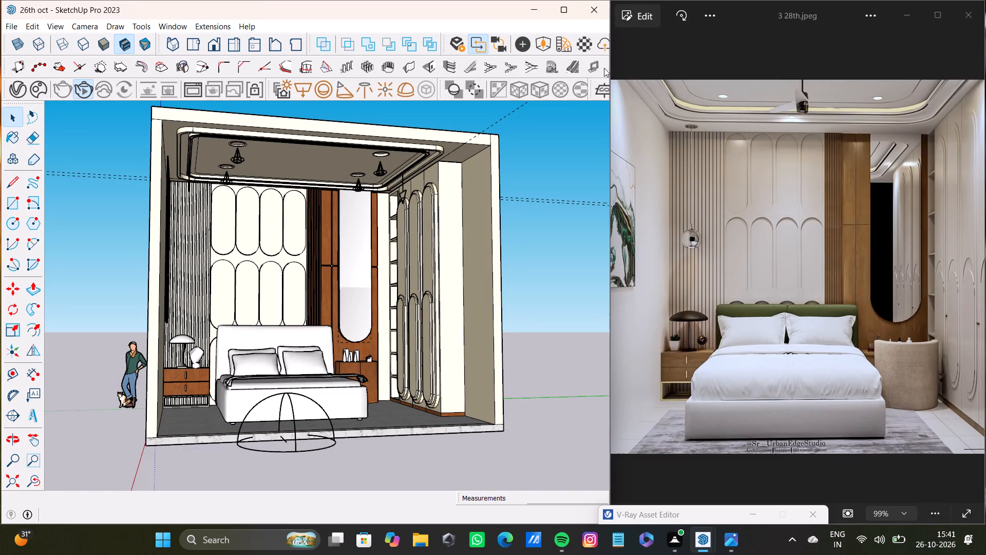
Bring the V-Ray Asset Editor back into view and set the Mesh Light's colour temperature to 3500 K.
click(23, 87)
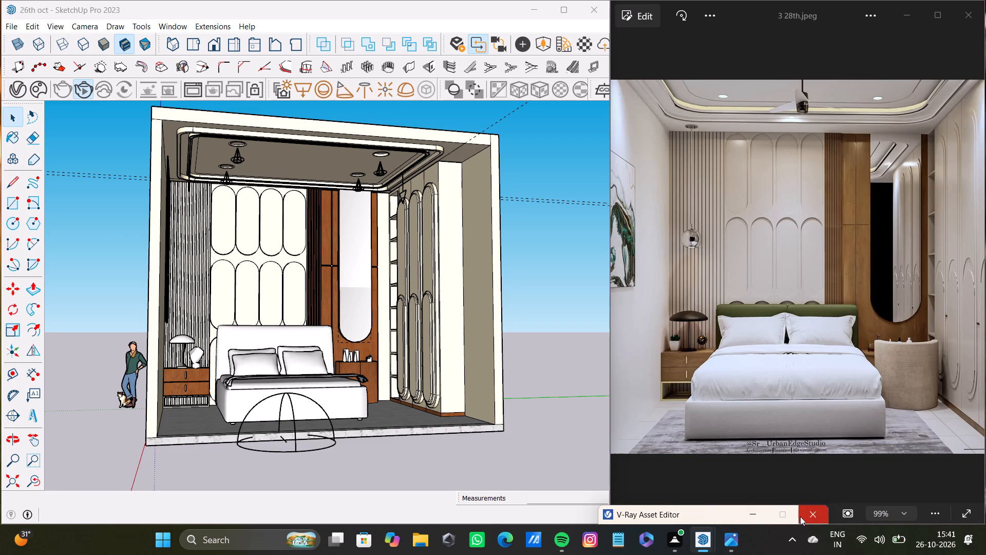
drag(708, 512, 400, 12)
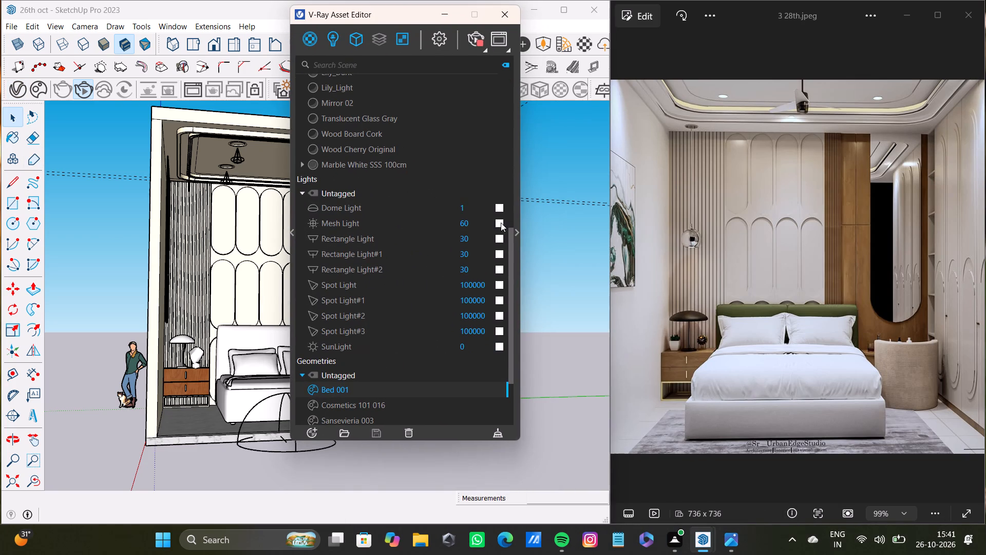
click(501, 223)
drag(528, 327, 458, 323)
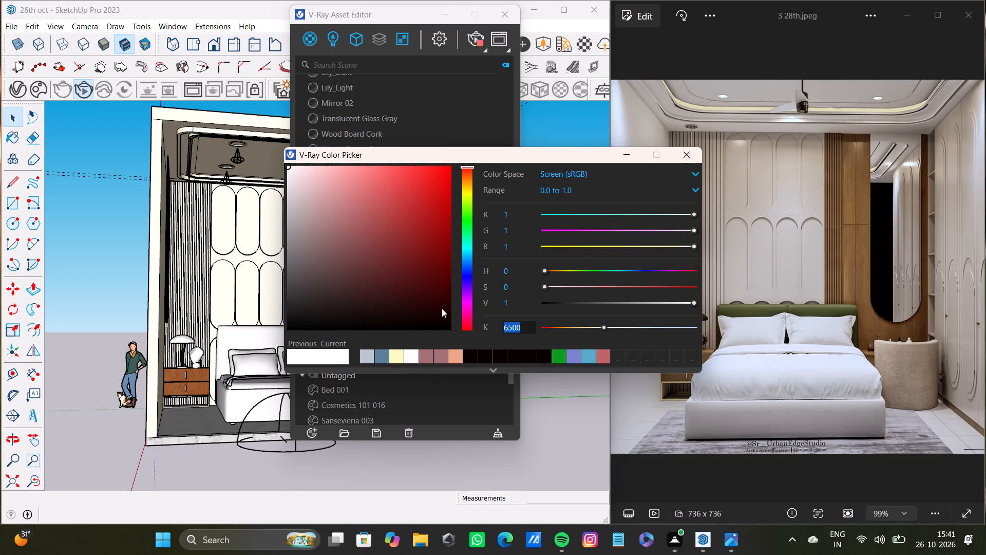
key(BackSpace)
text(3500)
key(Return)
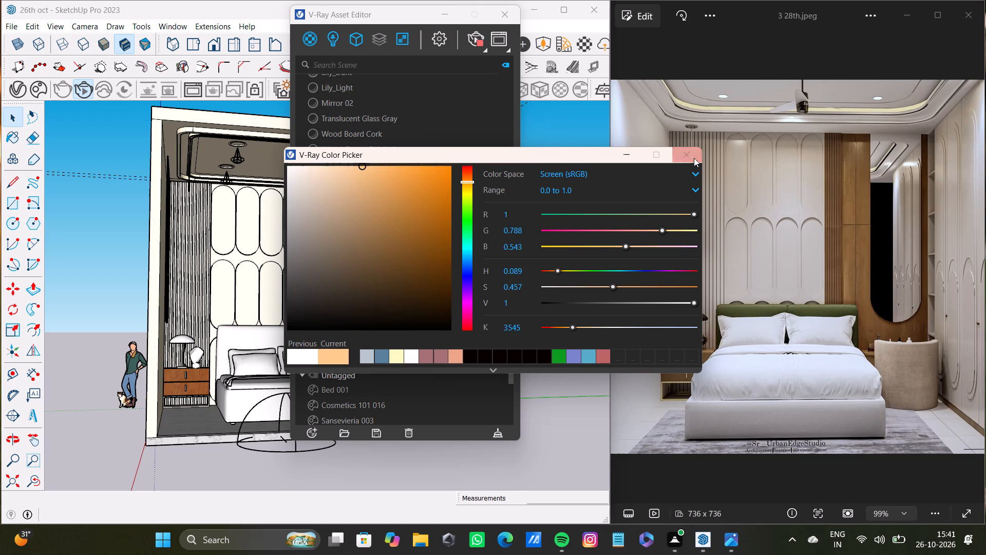
click(690, 156)
Set the first Rectangle Light's colour temperature to 3500 K.
click(500, 238)
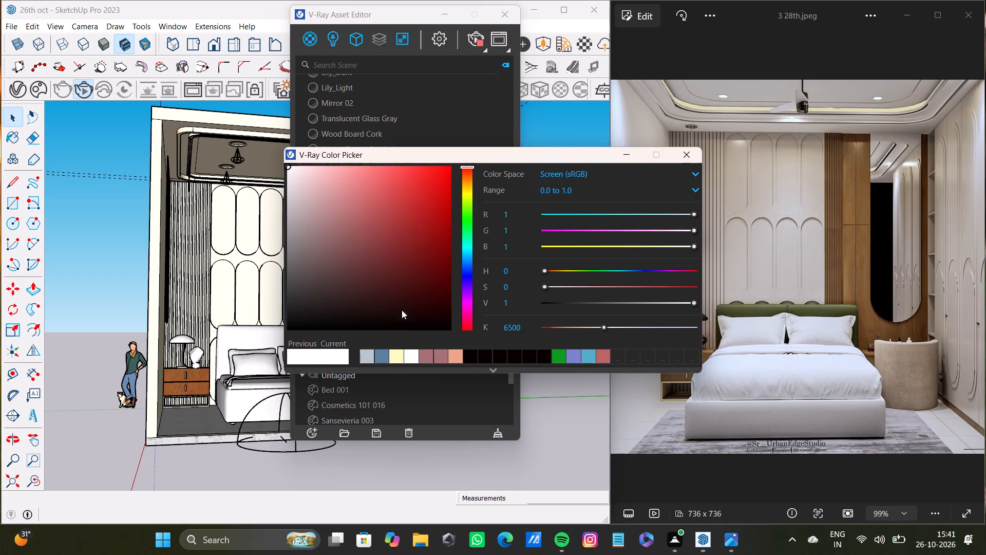
drag(529, 329, 484, 328)
click(479, 327)
key(BackSpace)
text(34)
drag(525, 326, 450, 320)
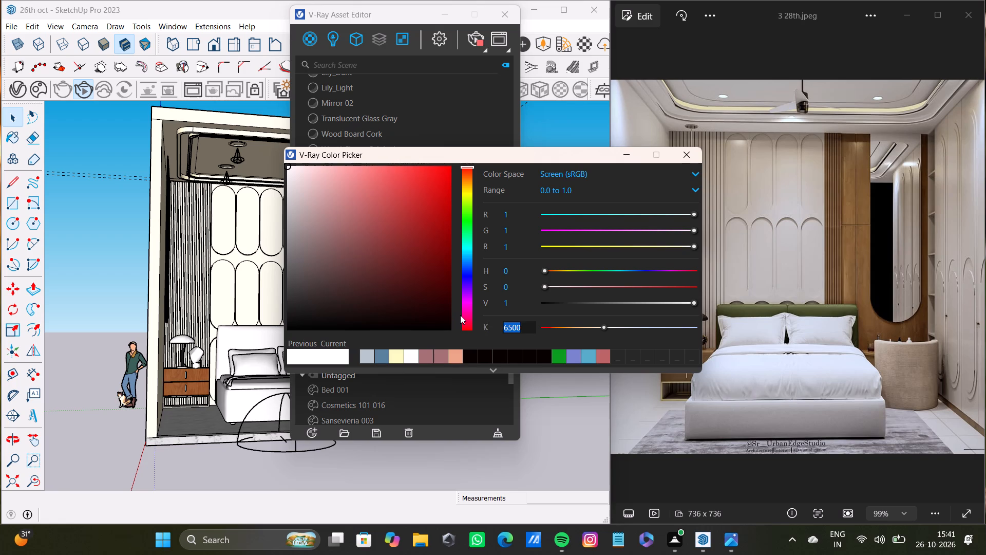
key(BackSpace)
text(3500)
key(Return)
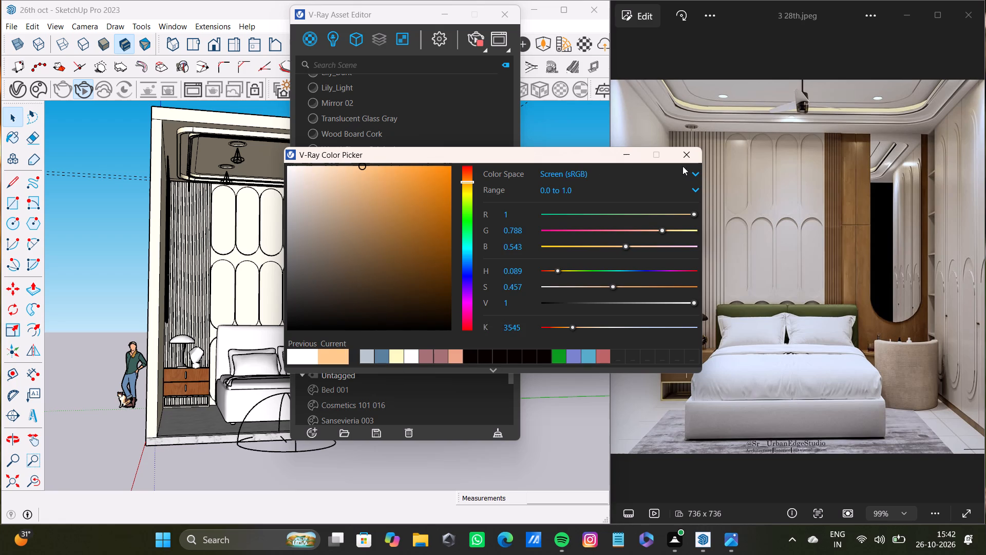
click(684, 159)
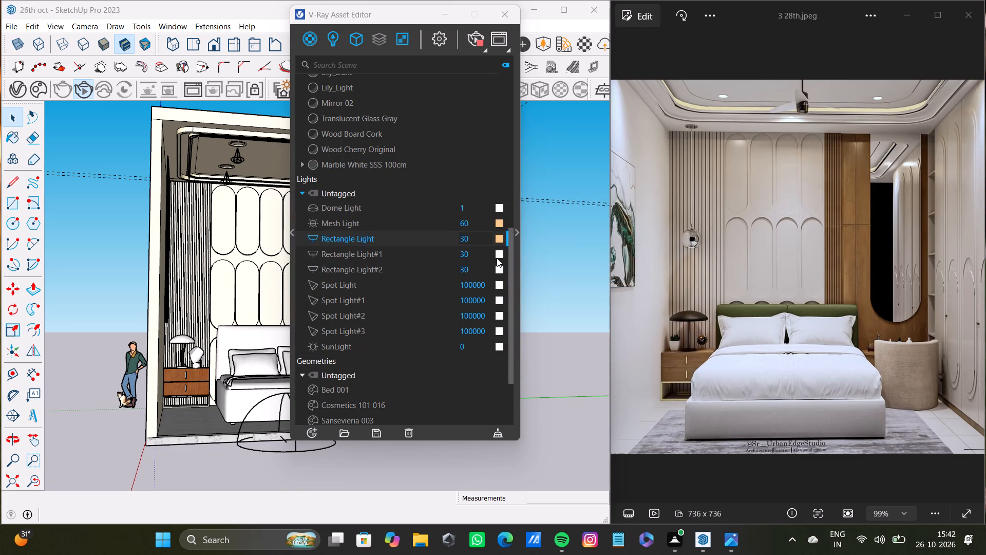
Copy the Rectangle Light's warm colour to Rectangle Light#1 and Rectangle Light#2.
drag(499, 237, 501, 251)
drag(500, 234, 500, 264)
Copy the warm light colour to Spot Light, Spot Light#1, Spot Light#2 and Spot Light#3, and close the Asset Editor.
drag(500, 264, 499, 268)
drag(499, 239, 501, 291)
drag(499, 247, 498, 288)
drag(498, 267, 499, 283)
drag(499, 283, 499, 283)
drag(497, 268, 497, 300)
drag(499, 281, 503, 318)
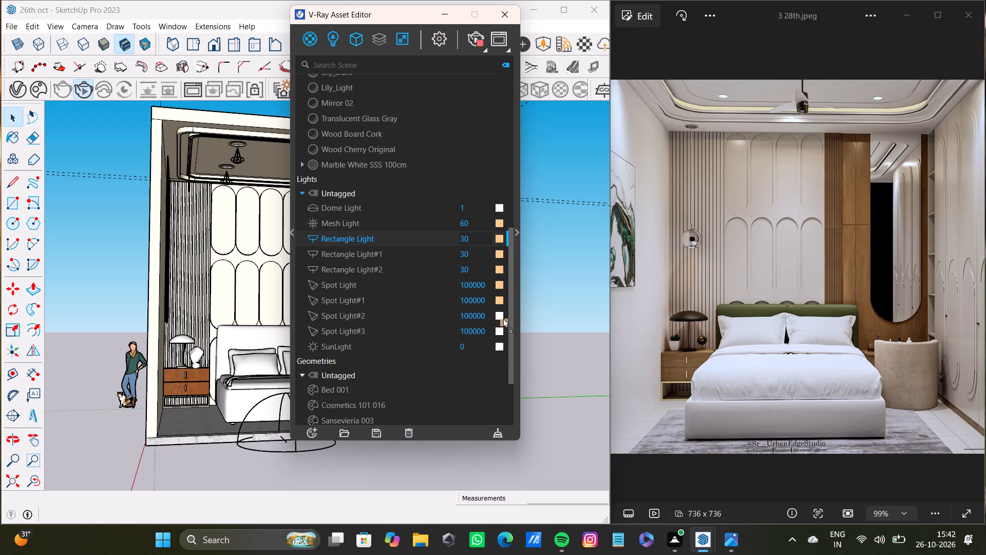
drag(503, 318, 498, 314)
drag(498, 301, 497, 331)
click(503, 16)
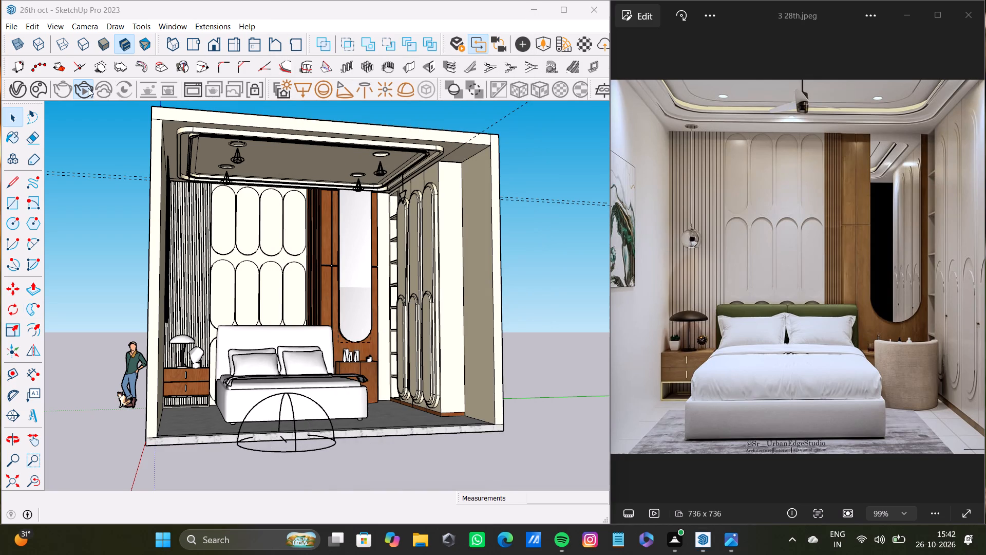
Start an interactive V-Ray render of the bedroom with the warm light colours.
click(82, 87)
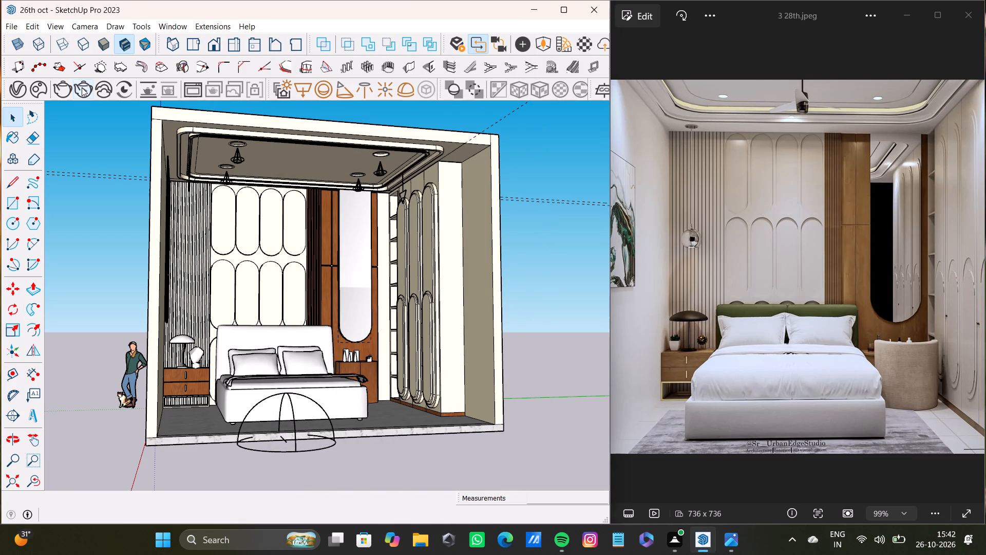
click(82, 87)
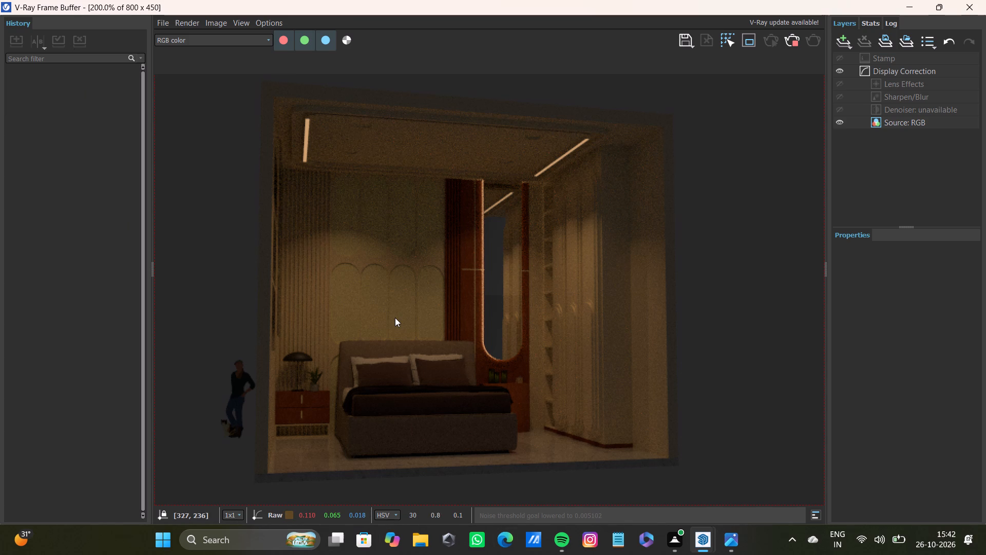
Save the render as a PNG named "26th oct vray2" in the pdfs folder and close the Frame Buffer.
click(686, 43)
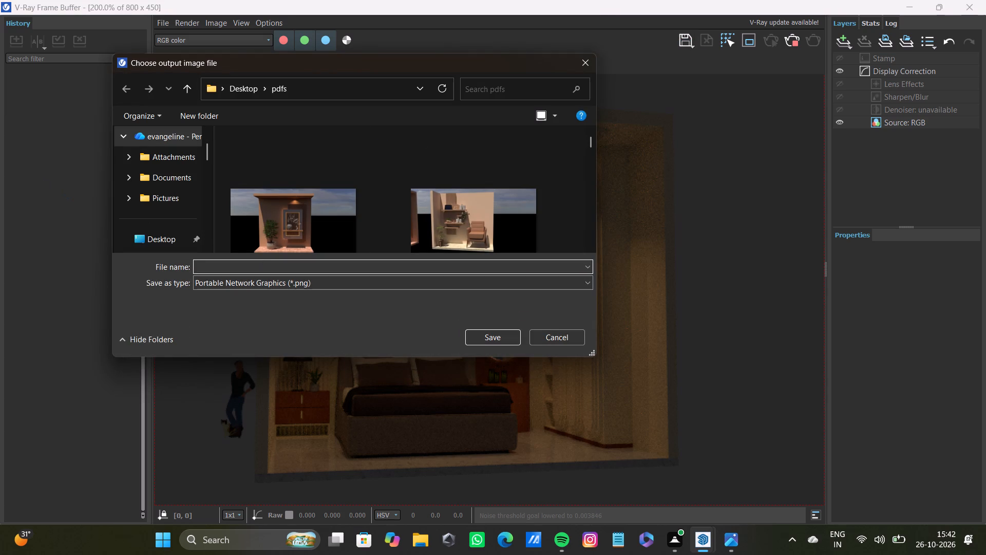
text(26thj)
key(BackSpace)
key(space)
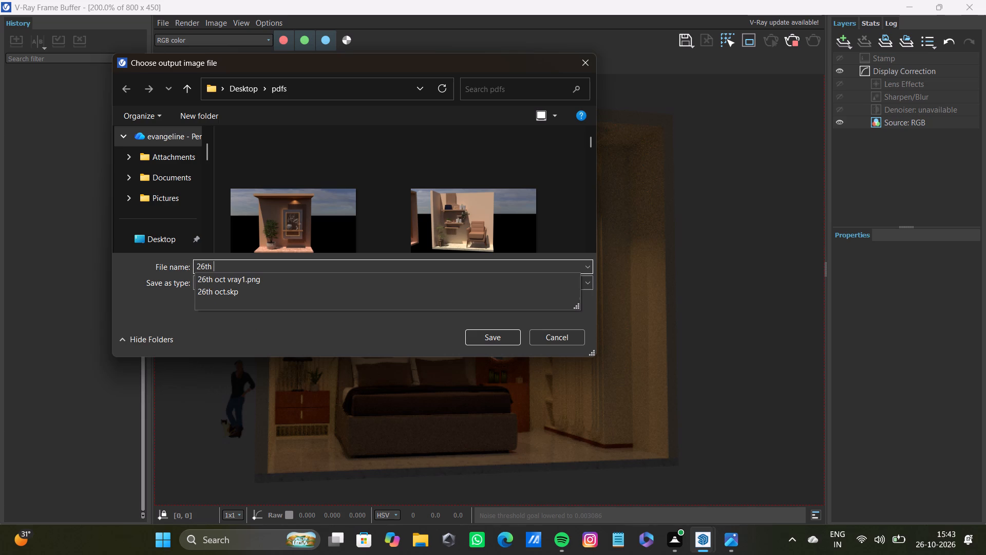
text(oct vray)
key(space)
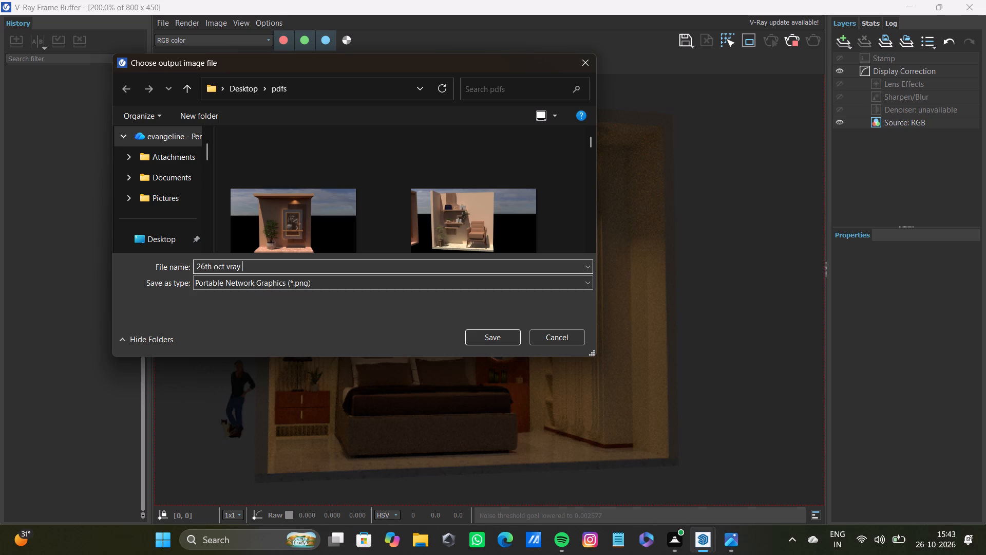
text(2)
key(BackSpace)
key(BackSpace)
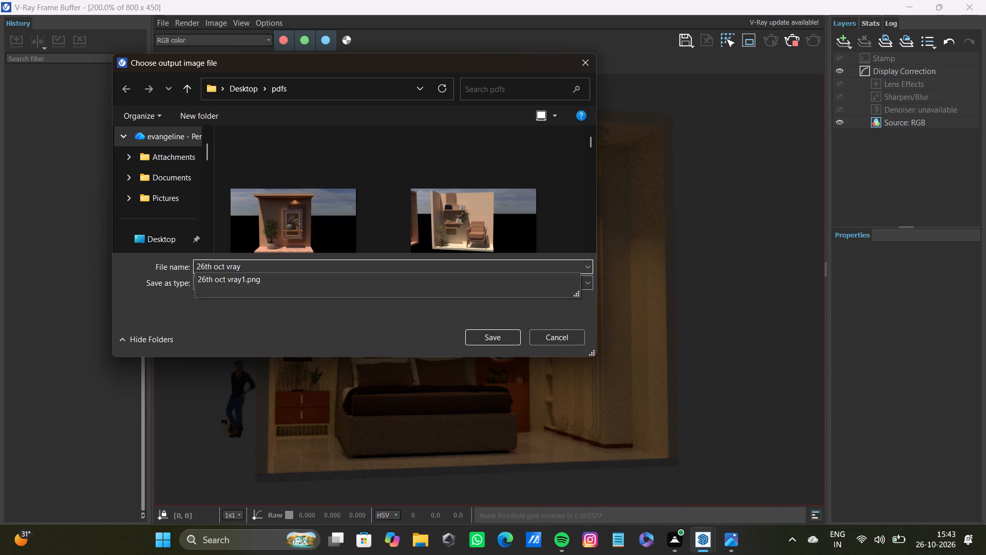
key(2)
key(Return)
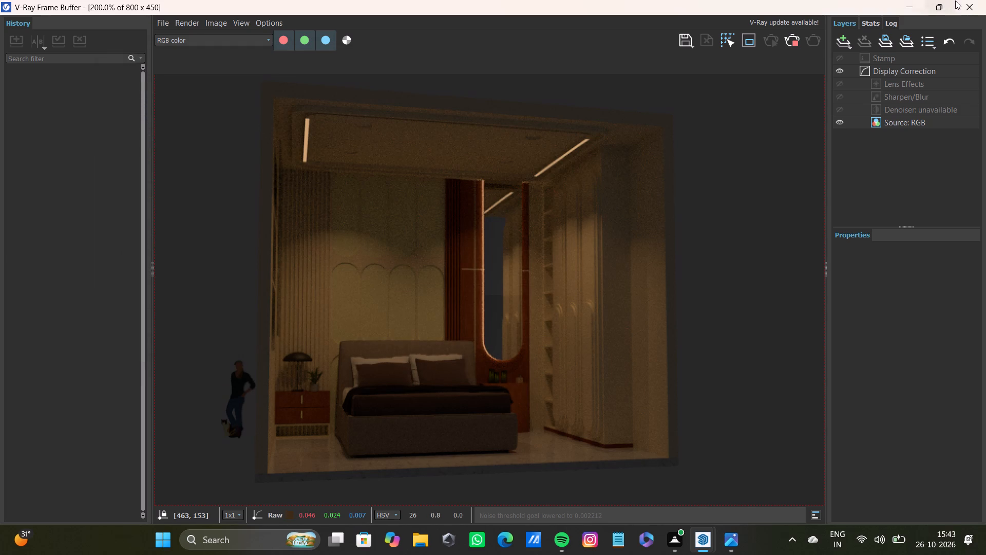
click(964, 8)
Set the SunLight intensity to 1 in the V-Ray Asset Editor and close the editor.
scroll(315, 306, down, 10)
middle_drag(314, 312, 217, 358)
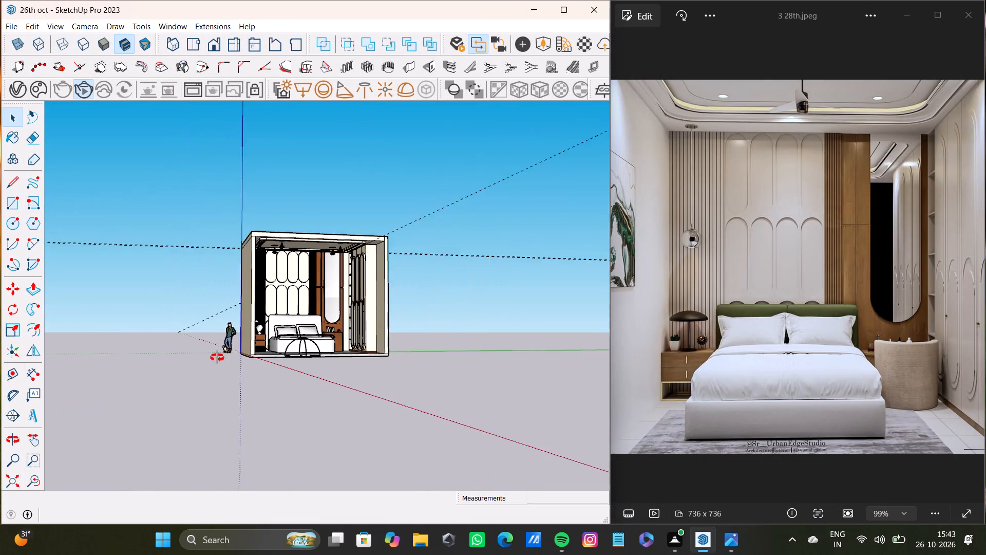
middle_drag(217, 358, 187, 357)
scroll(240, 337, up, 3)
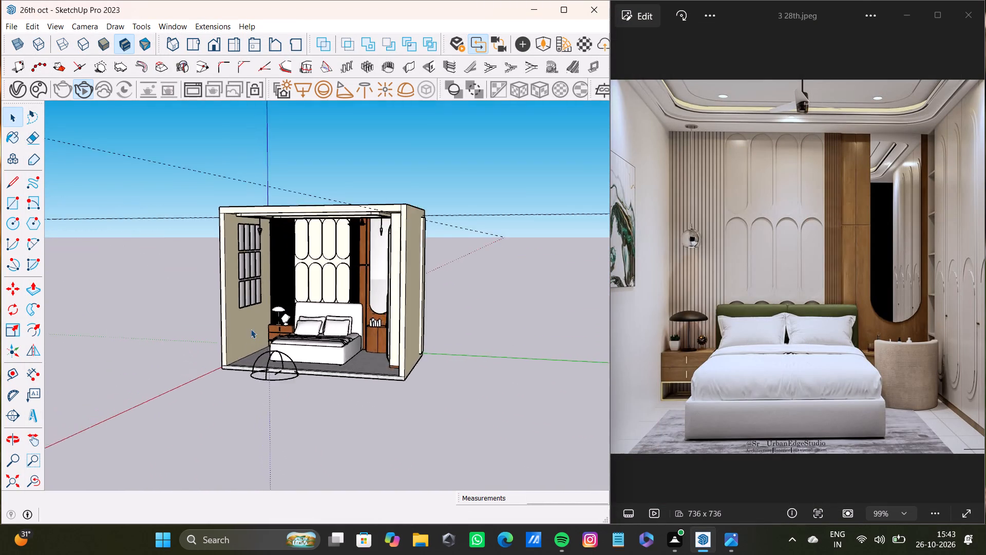
scroll(251, 329, up, 3)
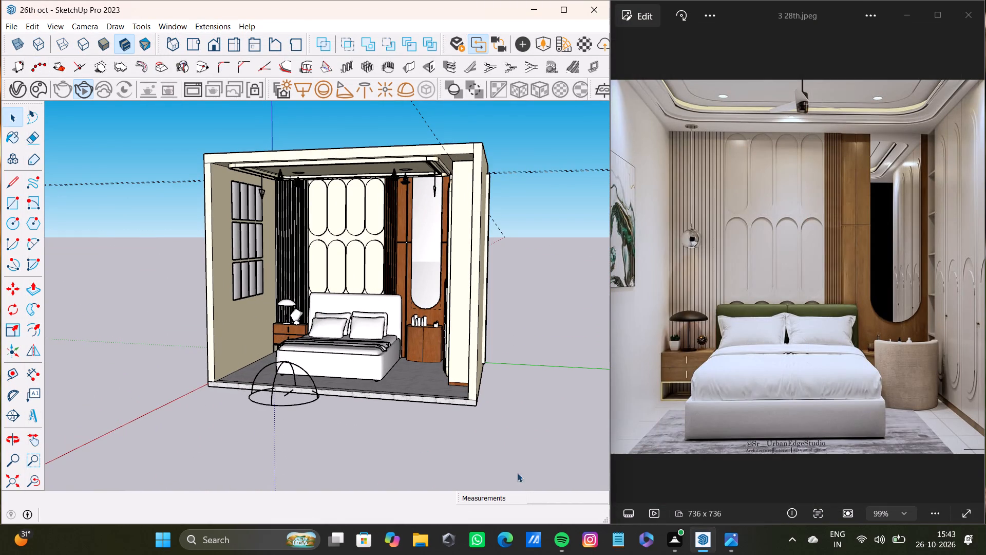
click(20, 94)
drag(473, 347, 416, 343)
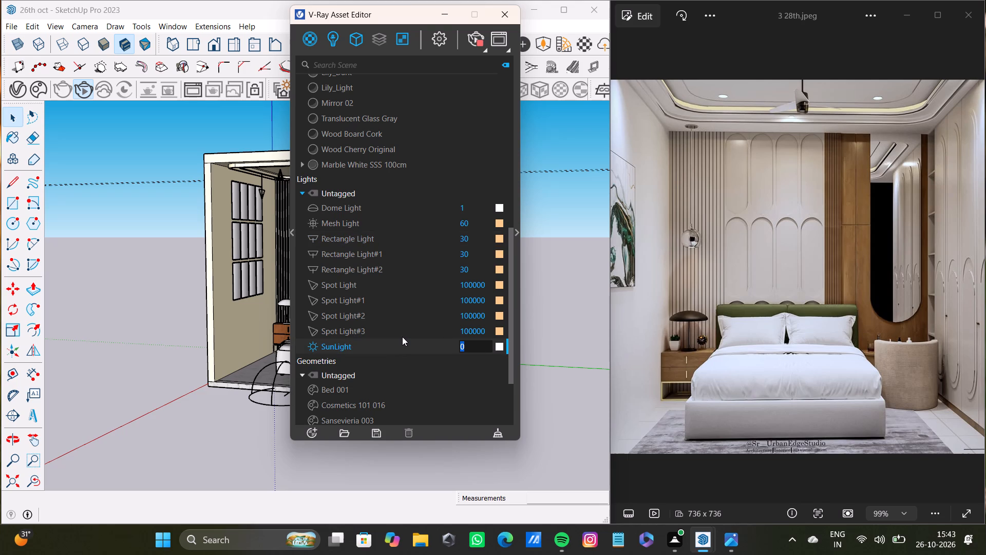
key(BackSpace)
key(1)
key(Return)
click(501, 13)
Render the bedroom interactively in V-Ray from a nearly front-on view of the whole room and inspect the image.
scroll(328, 343, up, 5)
middle_drag(335, 336, 368, 317)
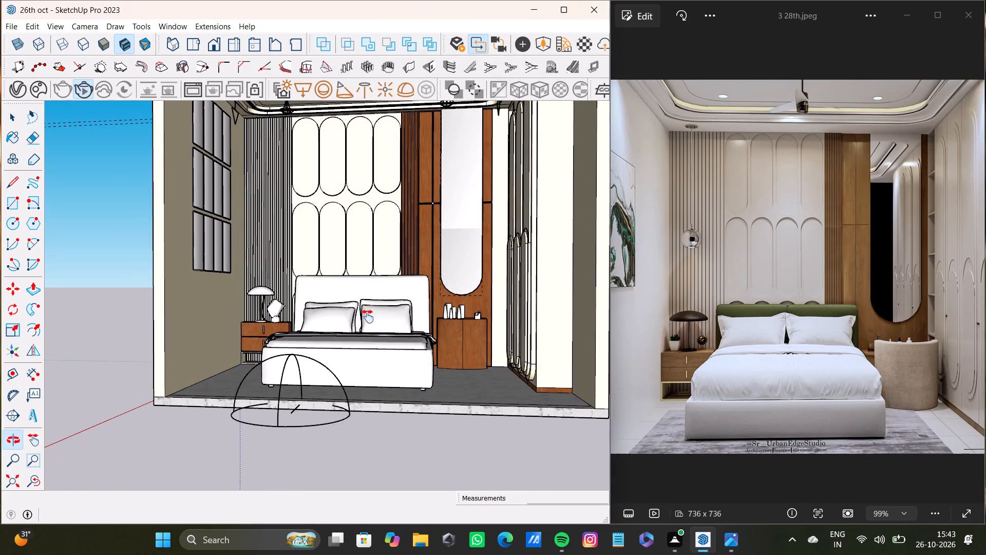
middle_drag(368, 317, 375, 387)
middle_drag(347, 392, 334, 425)
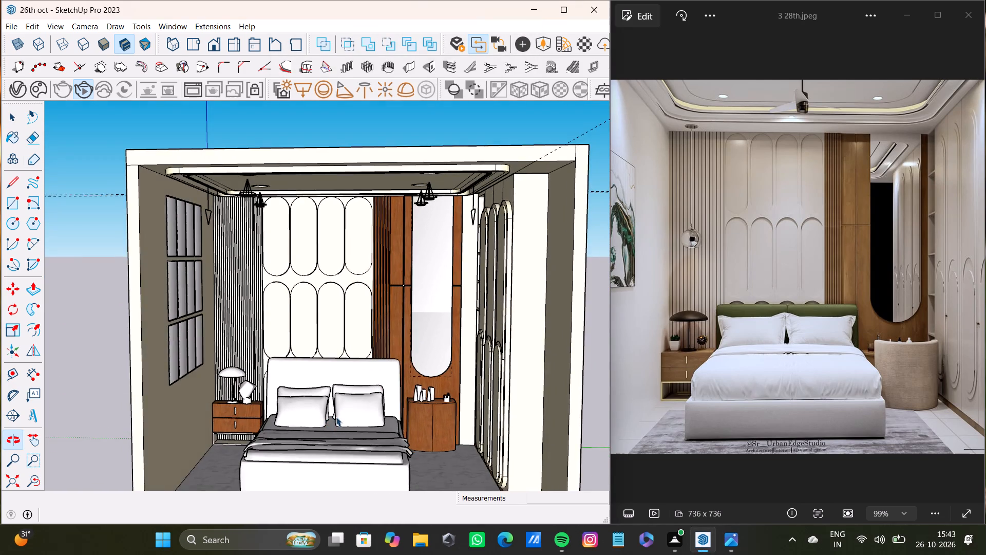
scroll(336, 417, down, 2)
shift+middle_drag(336, 406, 345, 359)
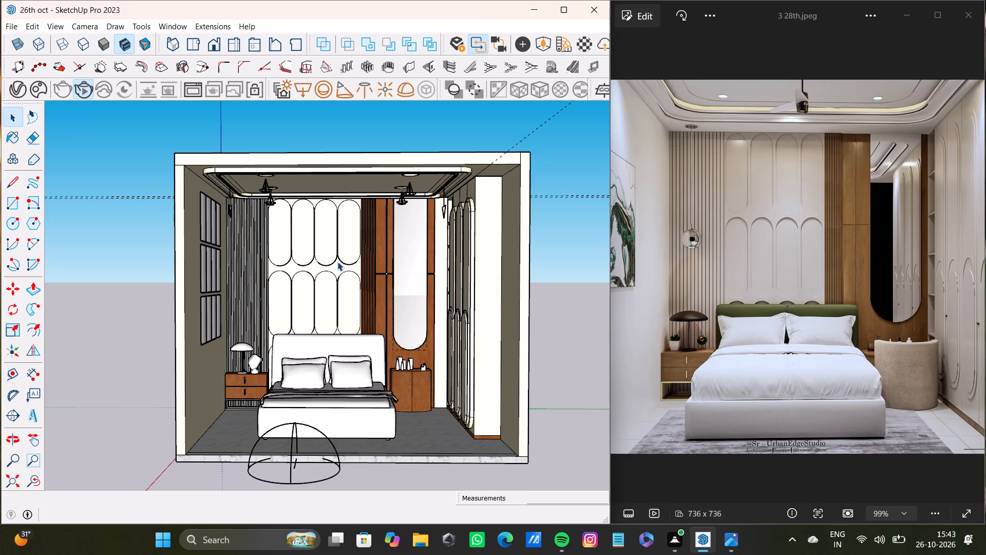
middle_drag(337, 262, 366, 250)
click(81, 83)
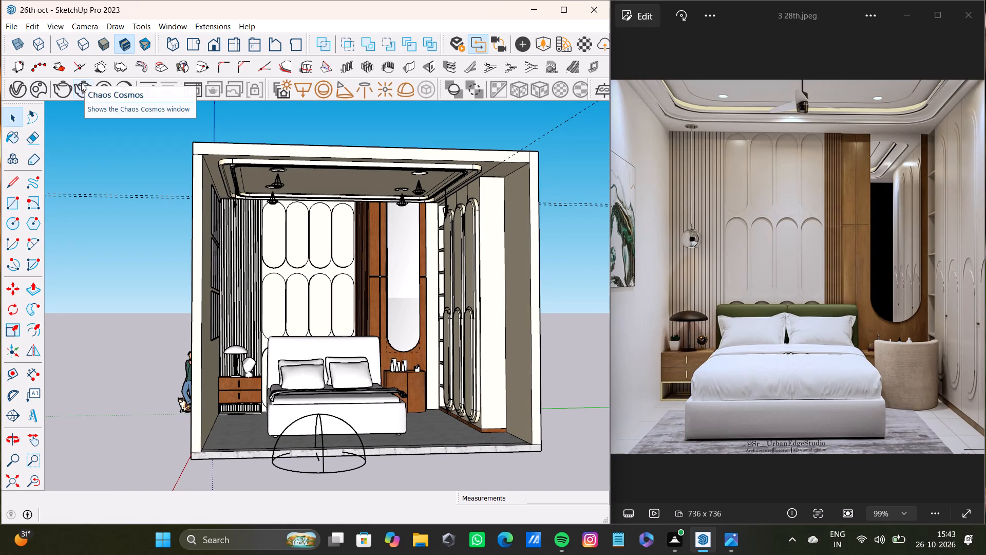
click(81, 83)
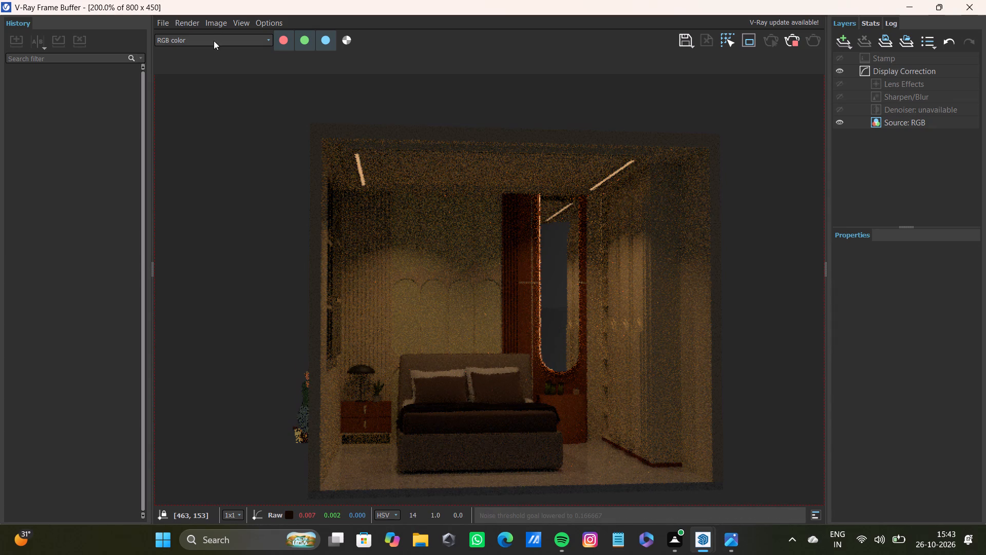
scroll(194, 32, down, 2)
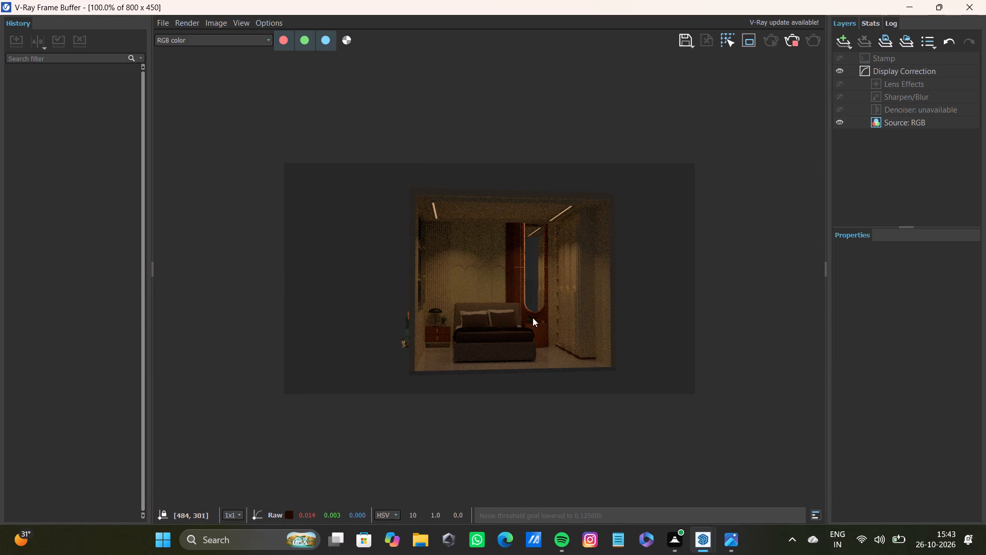
scroll(501, 317, up, 1)
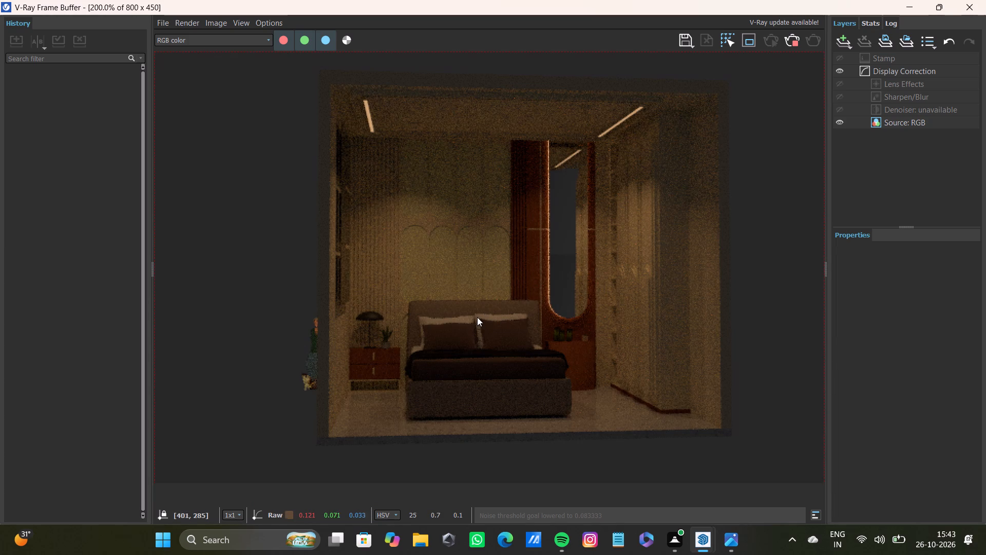
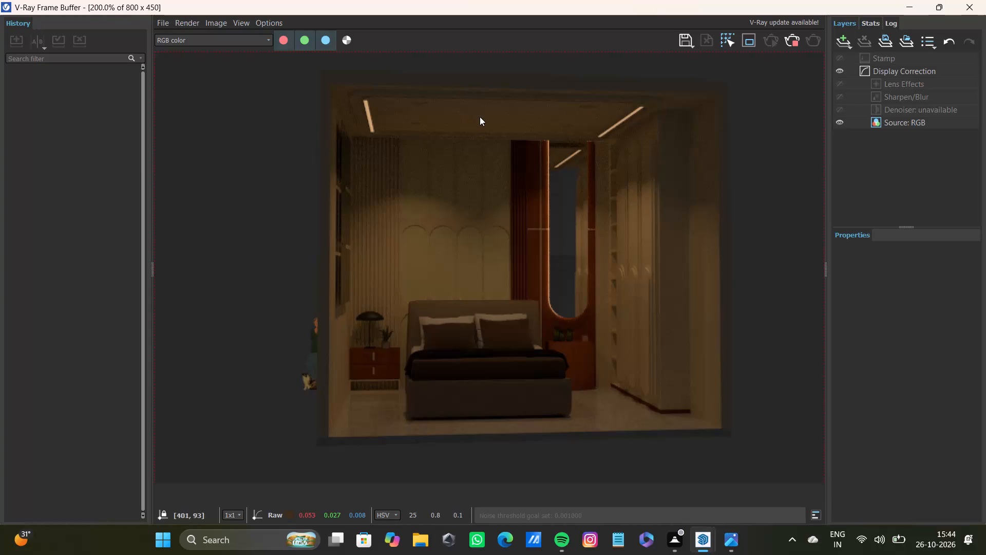
Restart the interactive V-Ray render of the bedroom from a slightly more distant view and inspect the image.
click(962, 9)
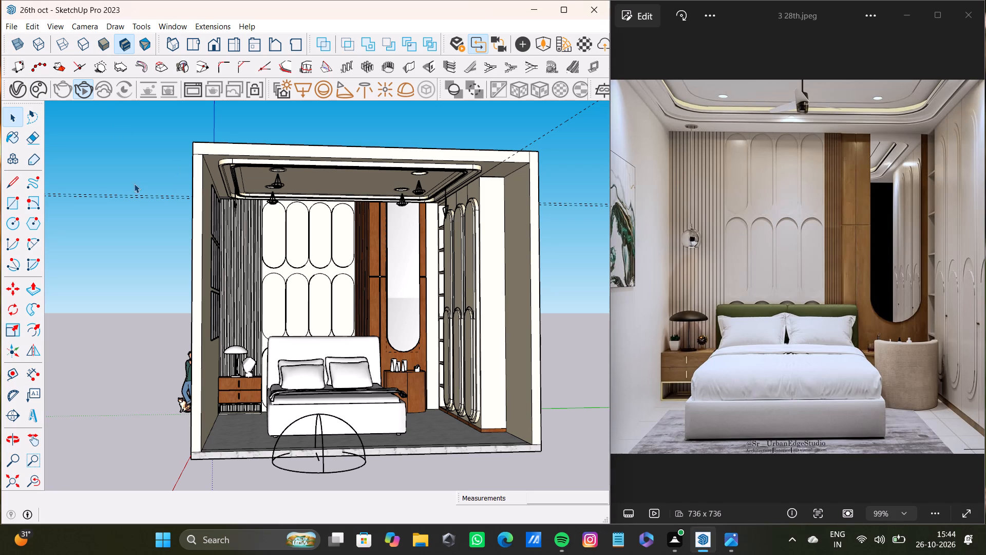
scroll(322, 254, down, 2)
click(84, 90)
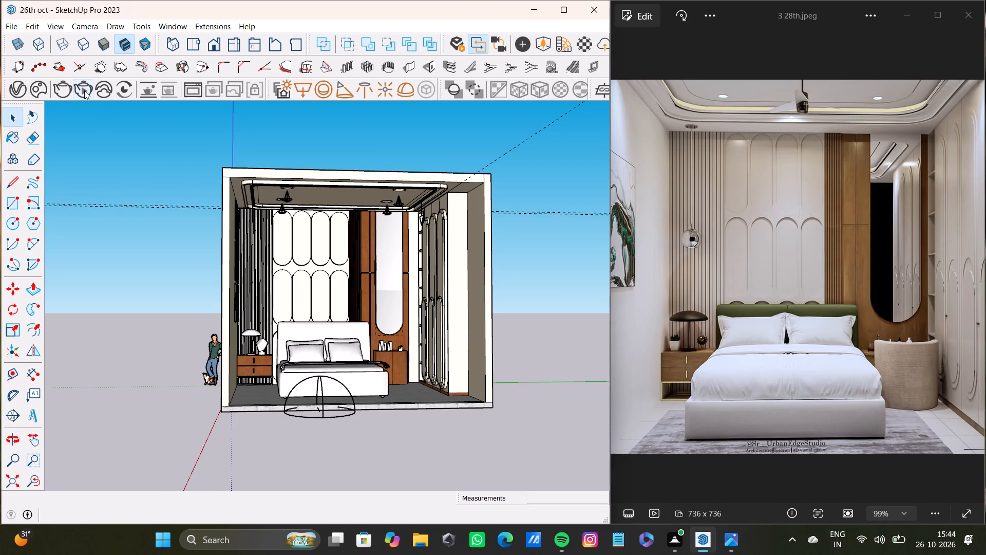
click(84, 90)
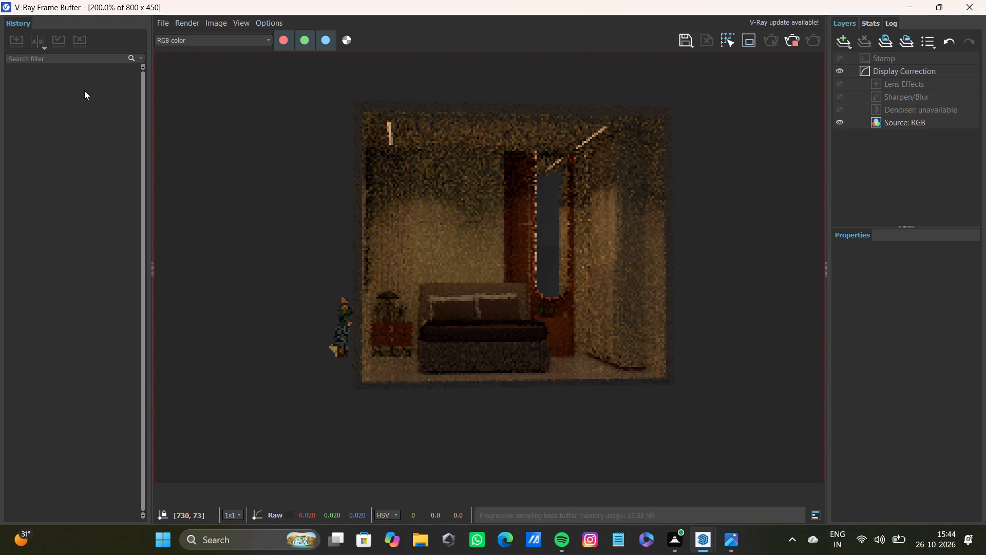
scroll(425, 228, down, 2)
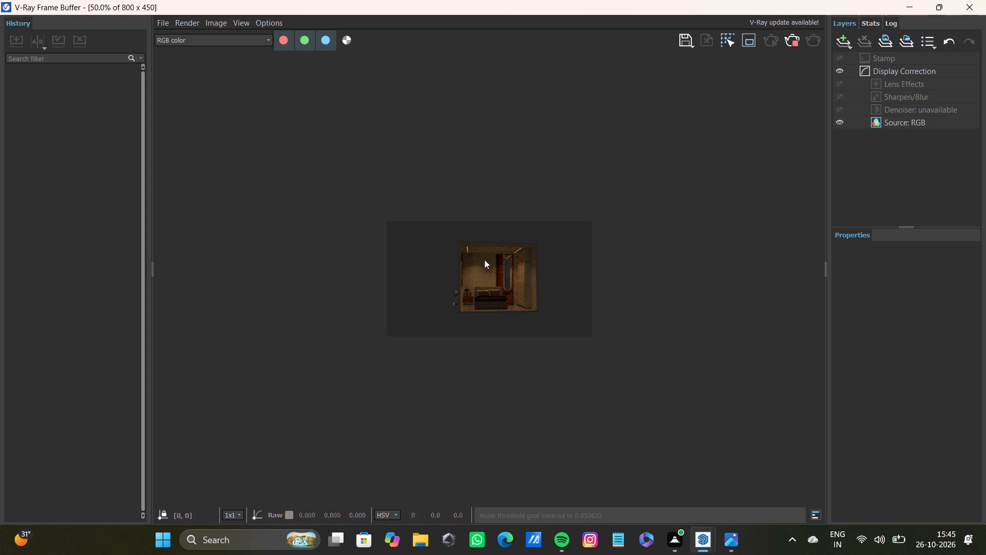
scroll(484, 260, up, 3)
scroll(484, 314, down, 1)
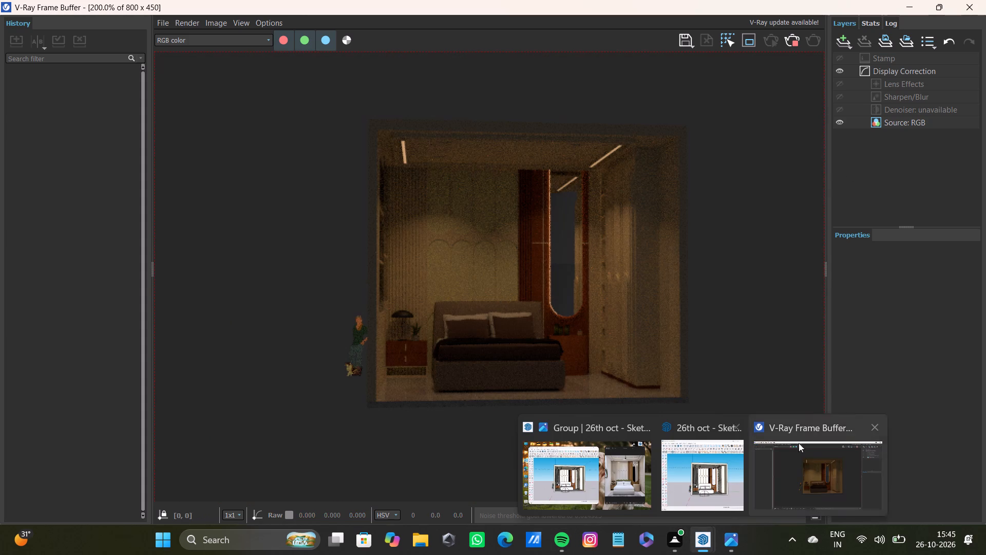
With the render window beside the model, set the shadow time to 09:42, the date to 03/22 and the Light value to 84.
click(939, 6)
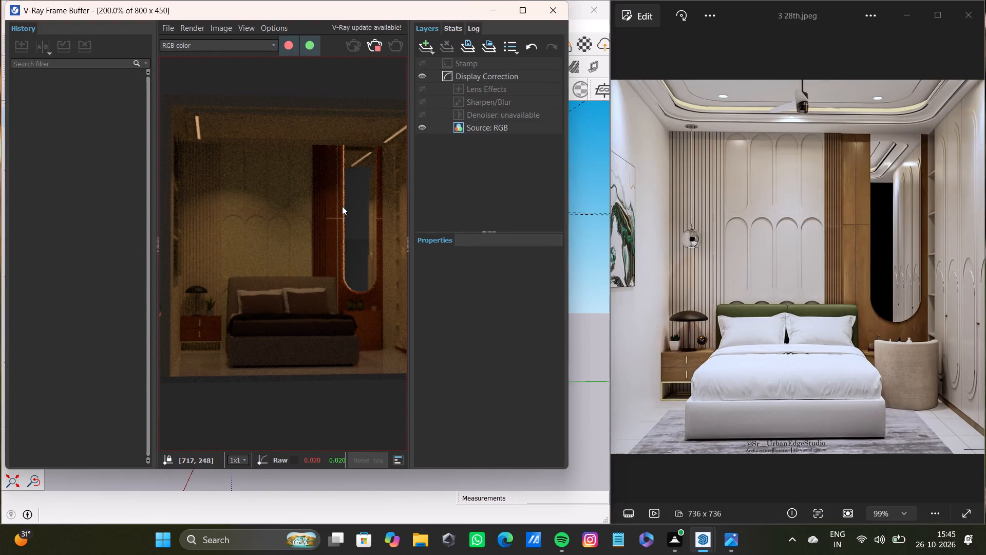
drag(342, 11, 734, 66)
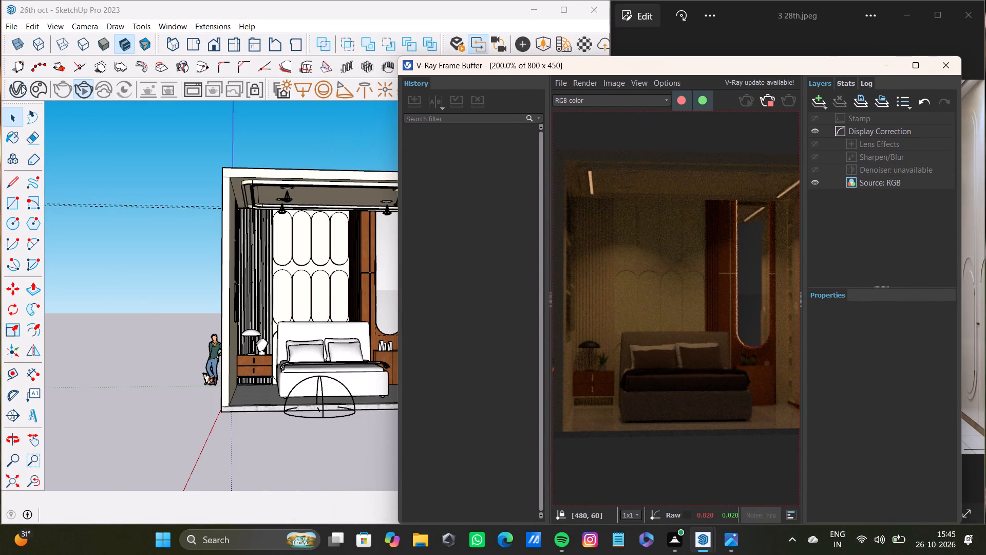
click(14, 133)
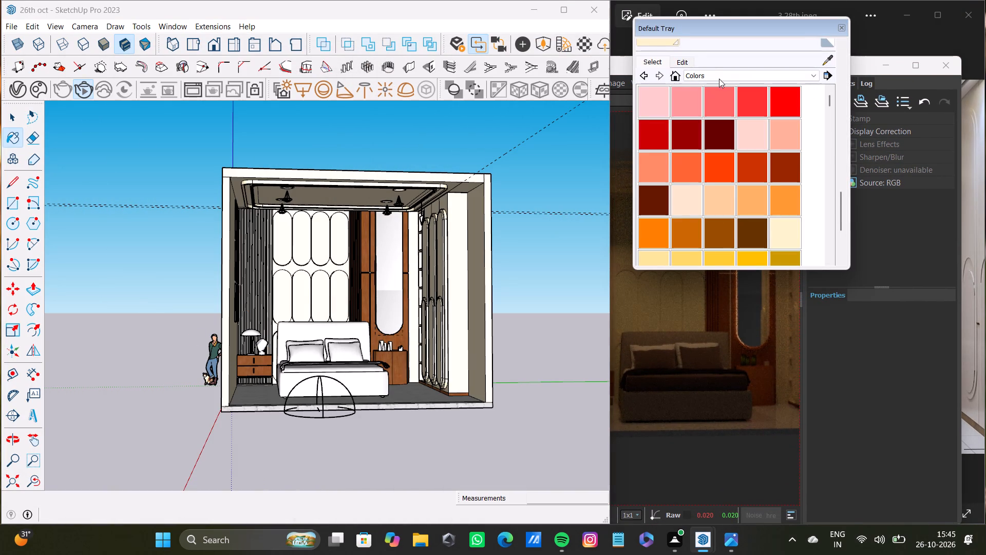
scroll(788, 134, up, 5)
drag(843, 205, 845, 157)
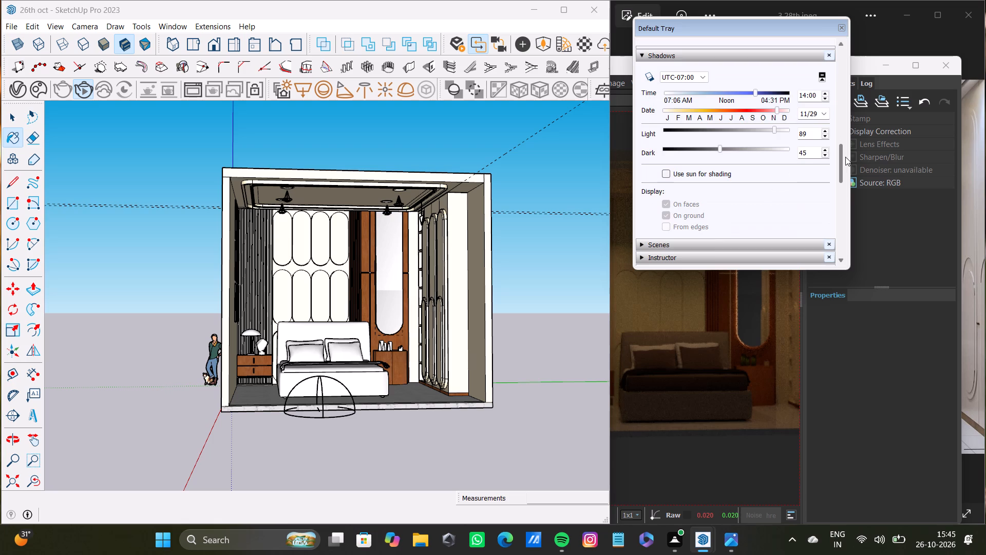
drag(845, 157, 845, 148)
drag(755, 145, 714, 141)
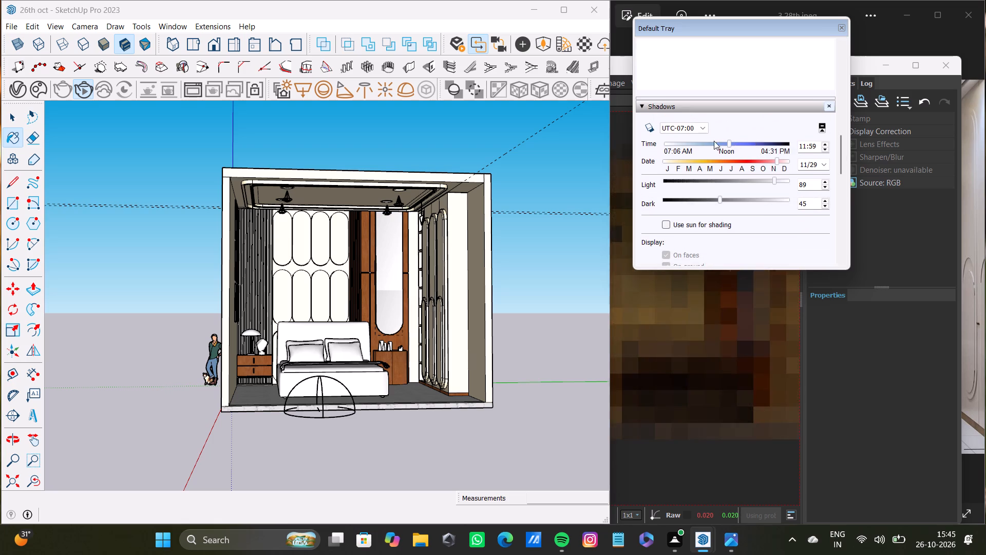
drag(714, 141, 692, 141)
drag(778, 159, 718, 163)
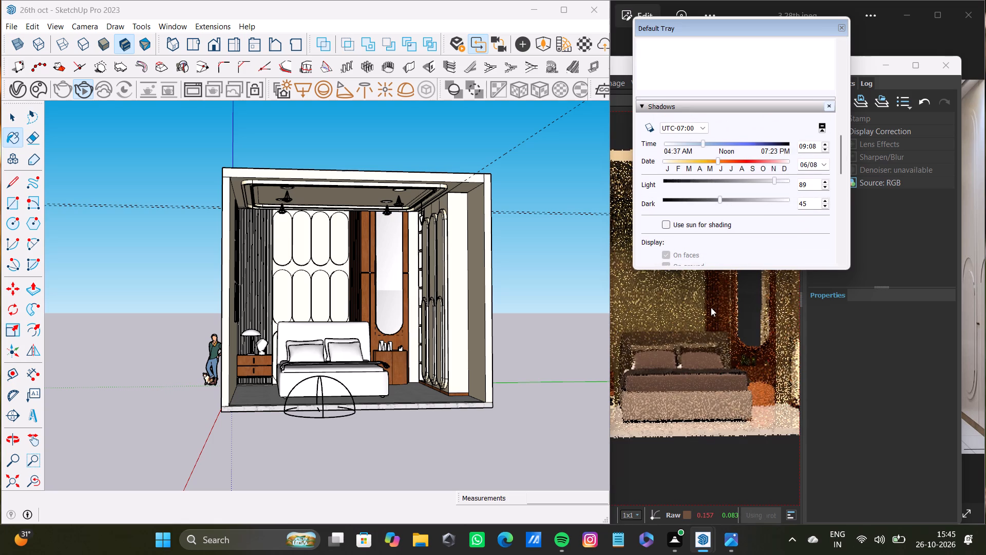
drag(718, 160, 727, 160)
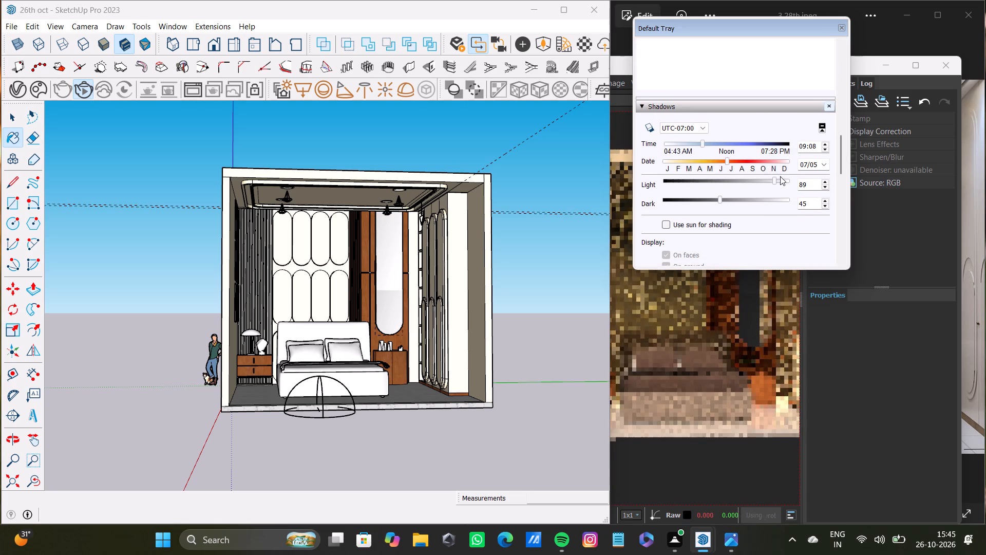
drag(703, 142, 707, 144)
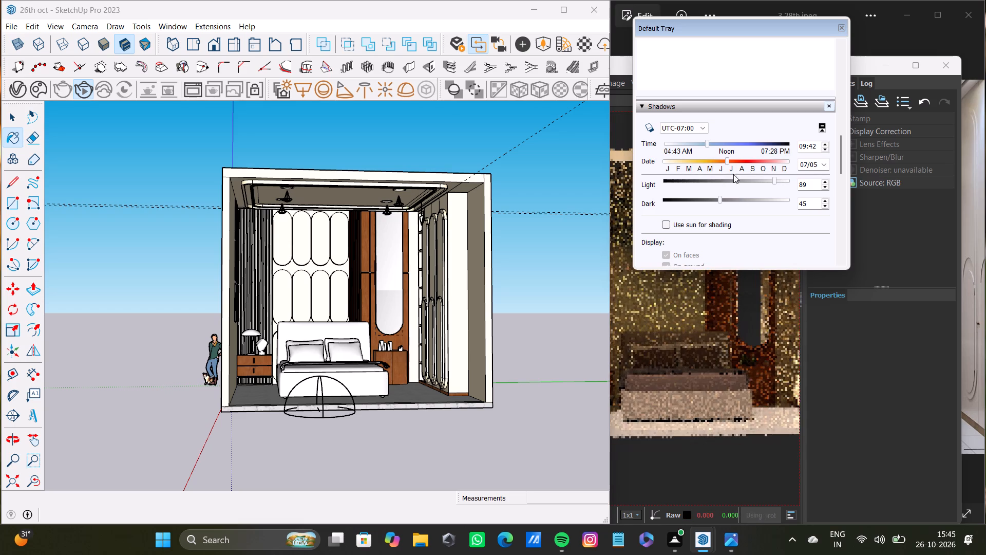
drag(728, 164, 693, 160)
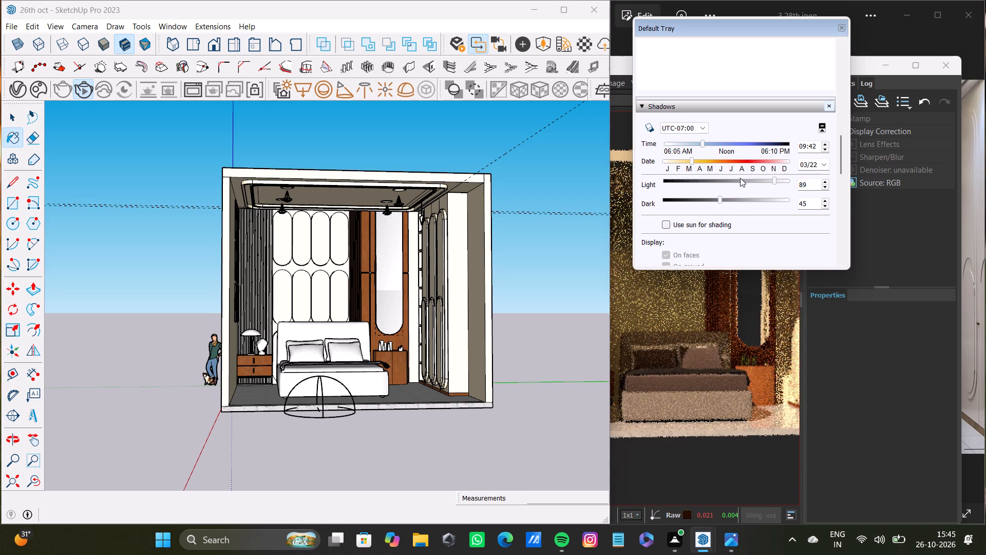
drag(773, 182, 767, 182)
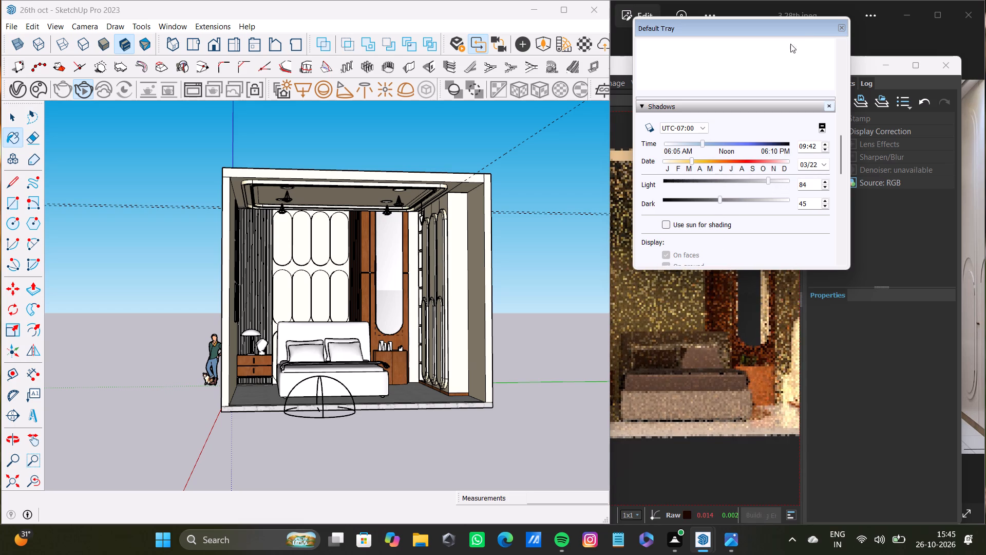
click(838, 28)
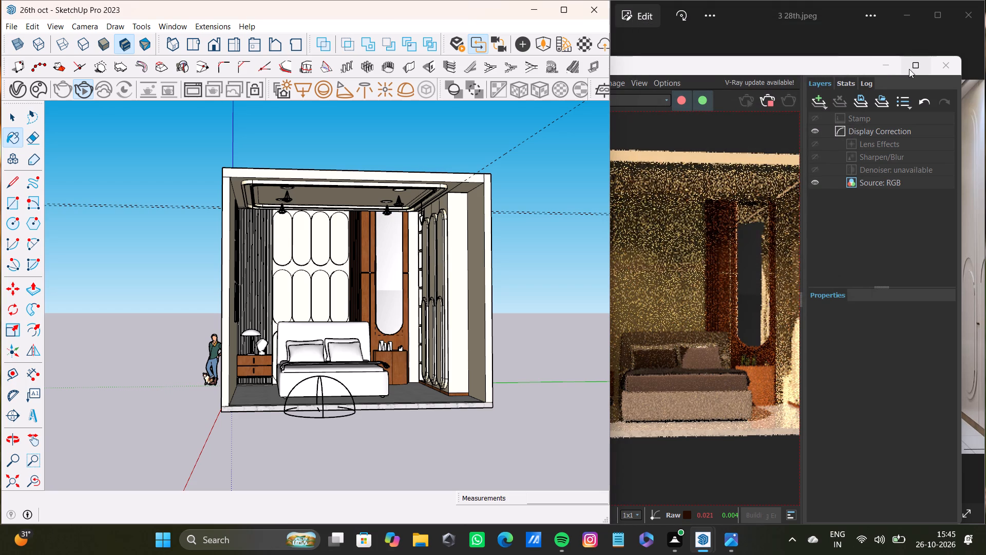
Inspect the sunlit render at full window size, stop it and restart the interactive rendering.
click(910, 68)
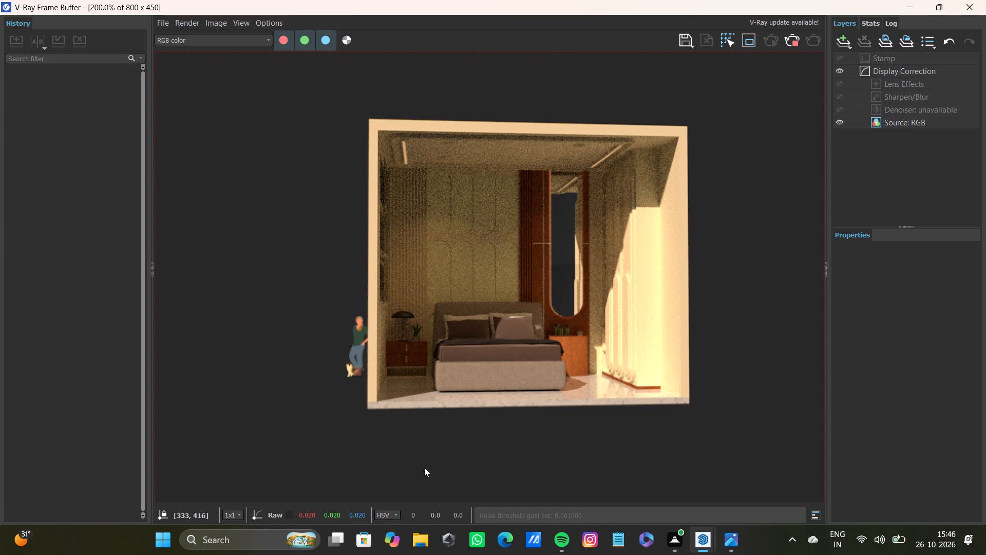
click(788, 43)
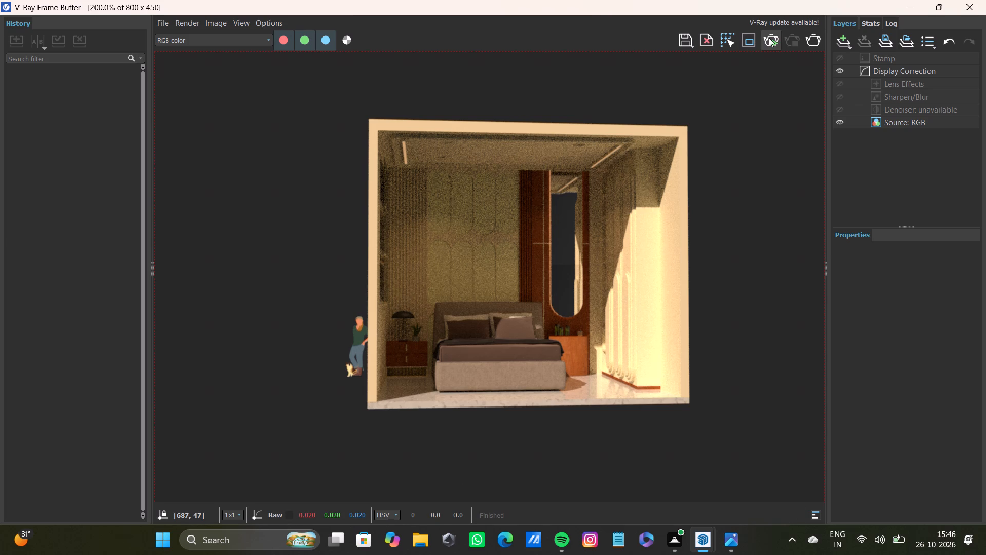
click(769, 38)
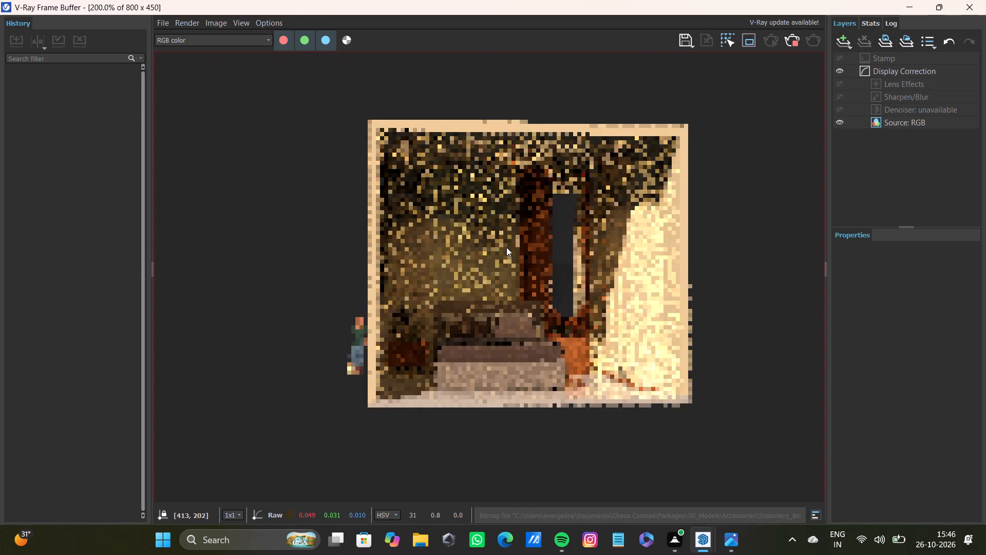
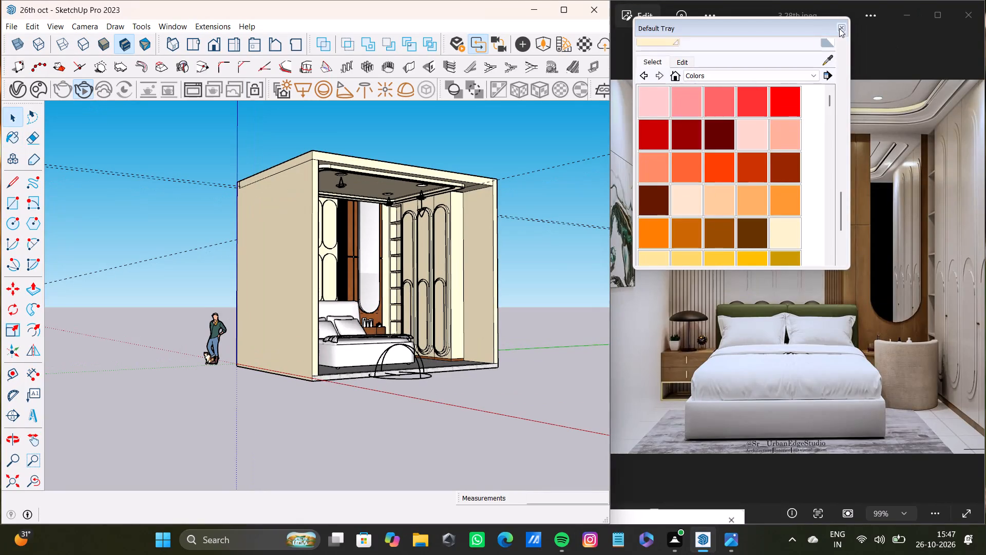
Close the Default Tray and stop the interactive V-Ray rendering.
click(842, 30)
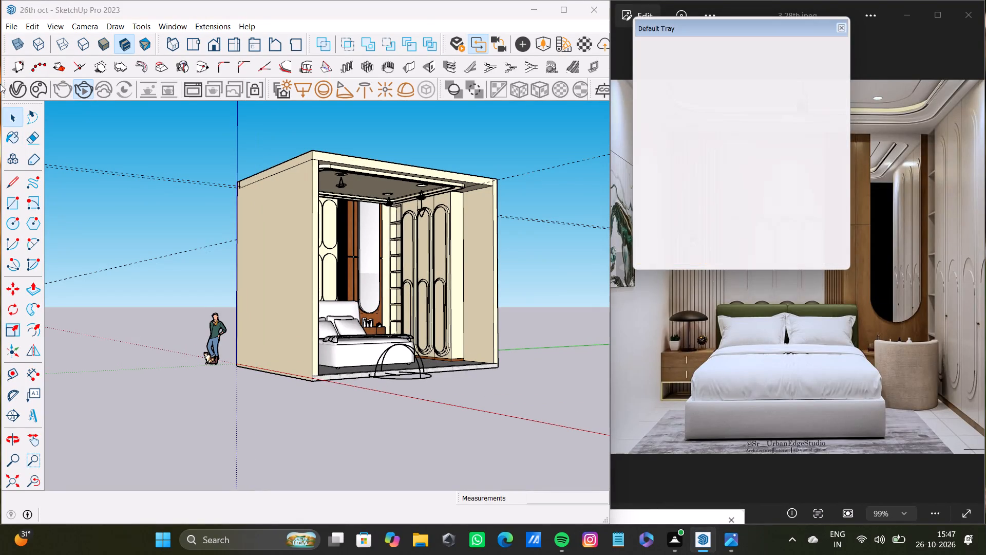
click(89, 96)
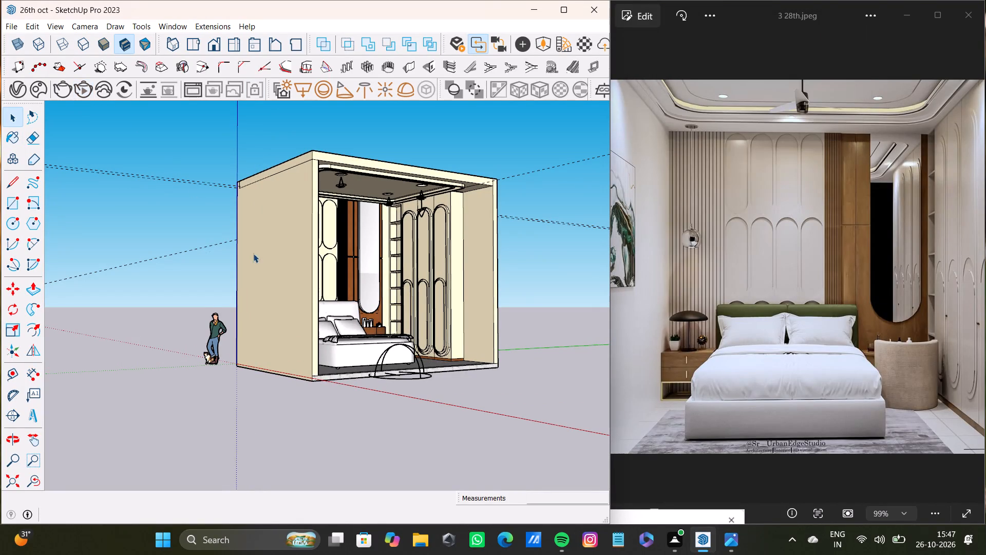
Add a first animation scene from an angled view into the bedroom showing the bed, ceiling and arched wardrobe doors.
scroll(385, 338, up, 7)
middle_drag(389, 311, 306, 366)
scroll(300, 353, down, 4)
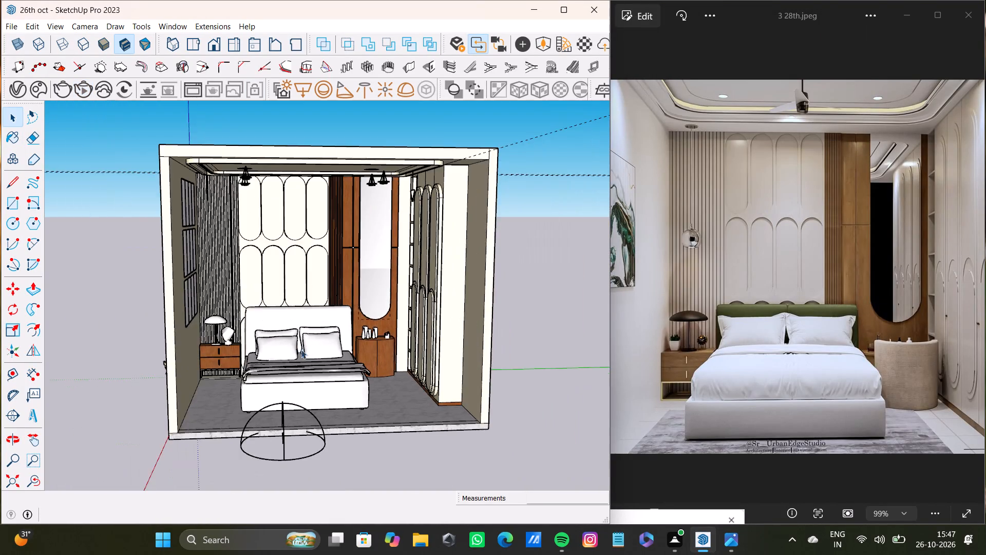
shift+middle_drag(302, 346, 395, 339)
scroll(370, 321, up, 3)
middle_drag(369, 321, 350, 311)
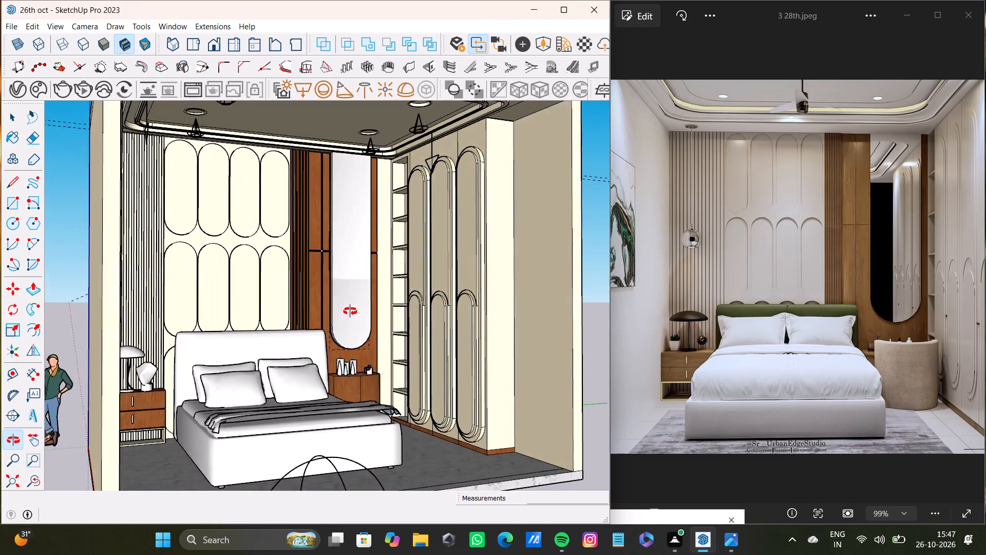
middle_drag(350, 311, 227, 307)
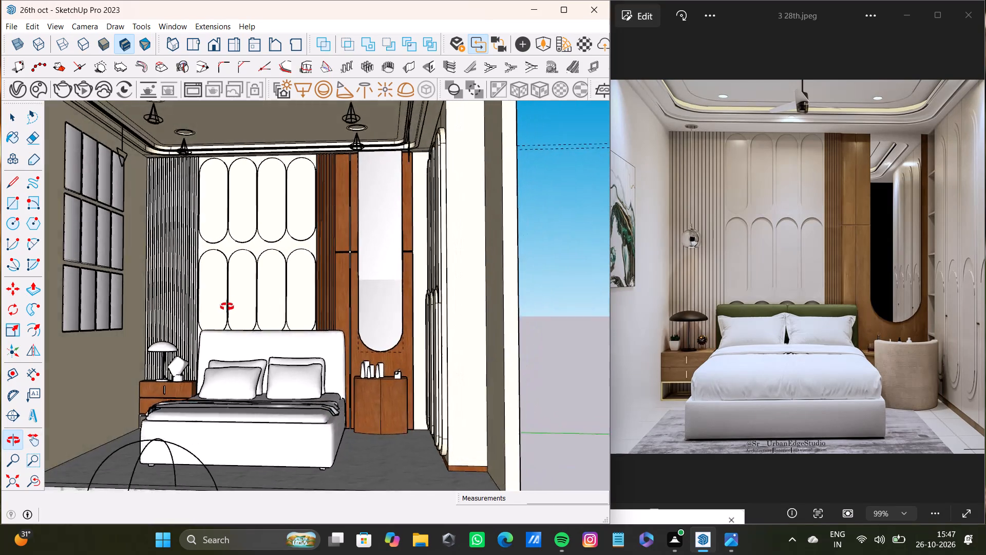
middle_drag(227, 307, 262, 334)
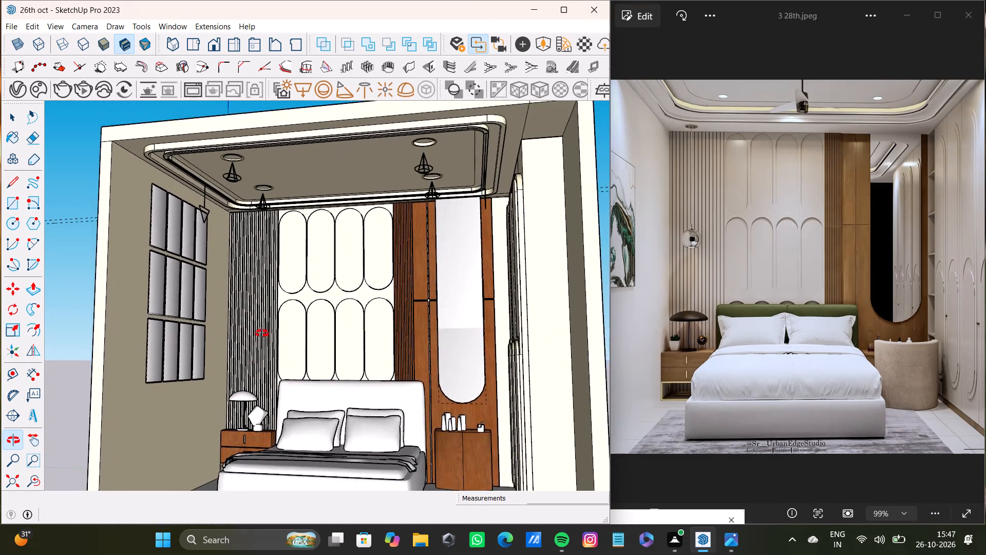
middle_drag(262, 334, 367, 331)
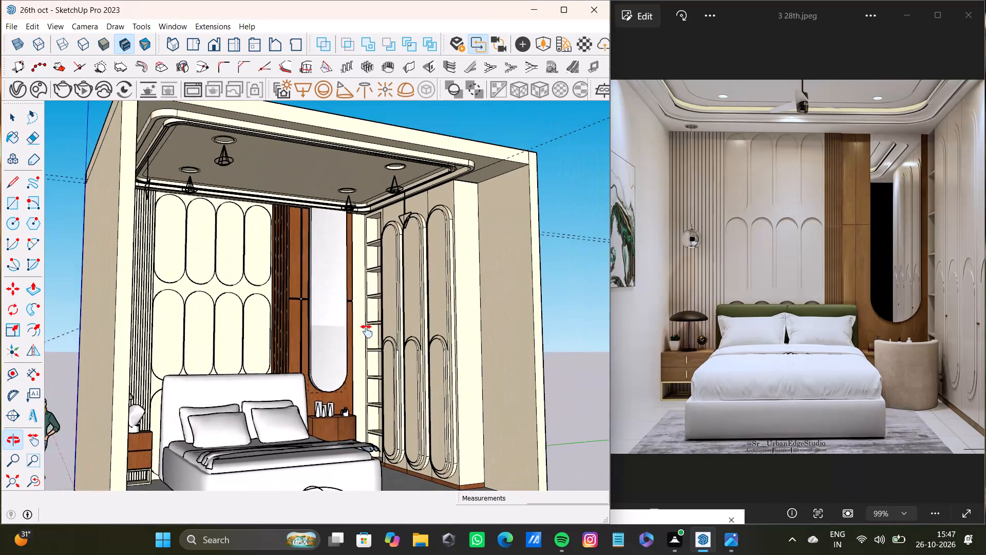
middle_drag(367, 331, 366, 316)
click(53, 26)
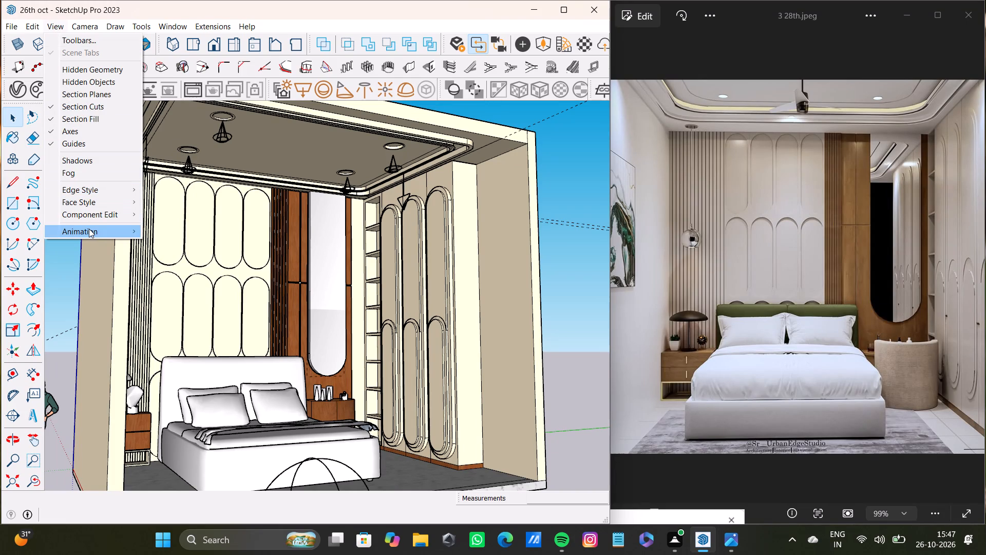
click(177, 228)
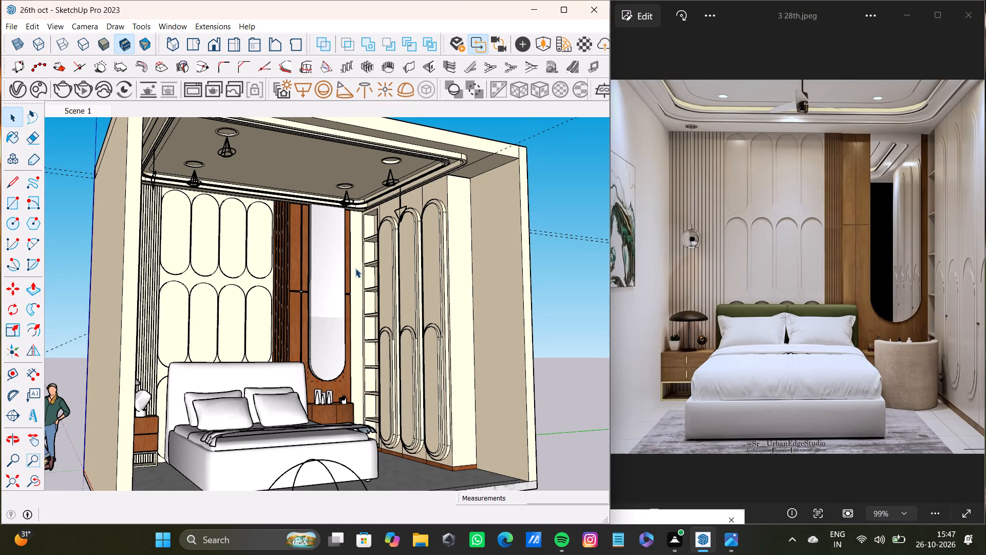
Add a second scene from the opposite angle, showing the window wall, the bed and the mirror panel.
middle_drag(402, 288, 240, 254)
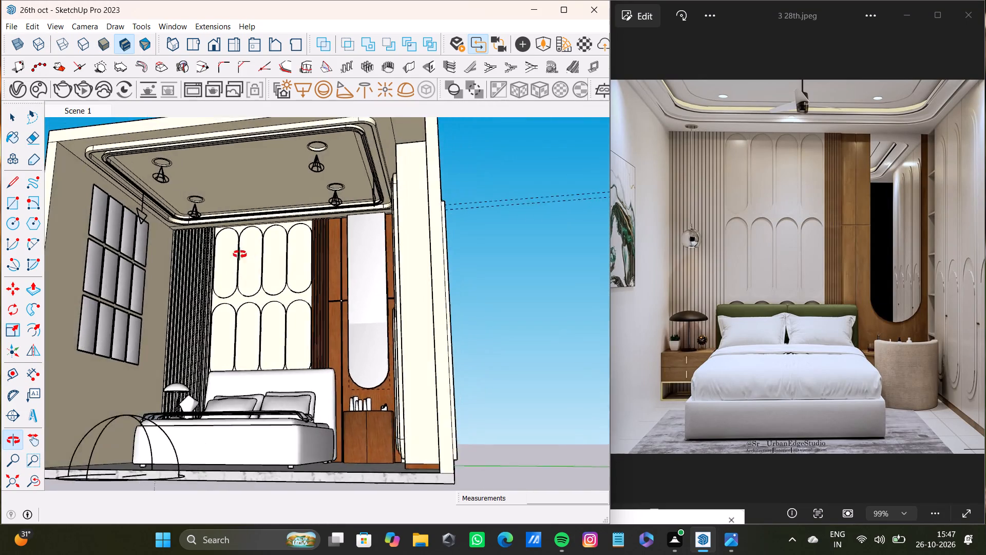
middle_drag(240, 254, 447, 330)
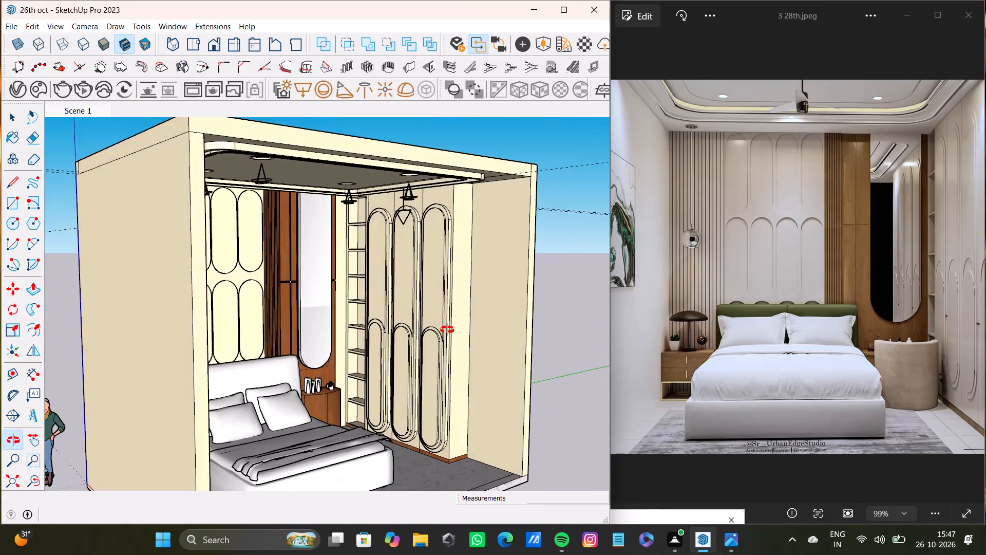
middle_drag(447, 330, 246, 331)
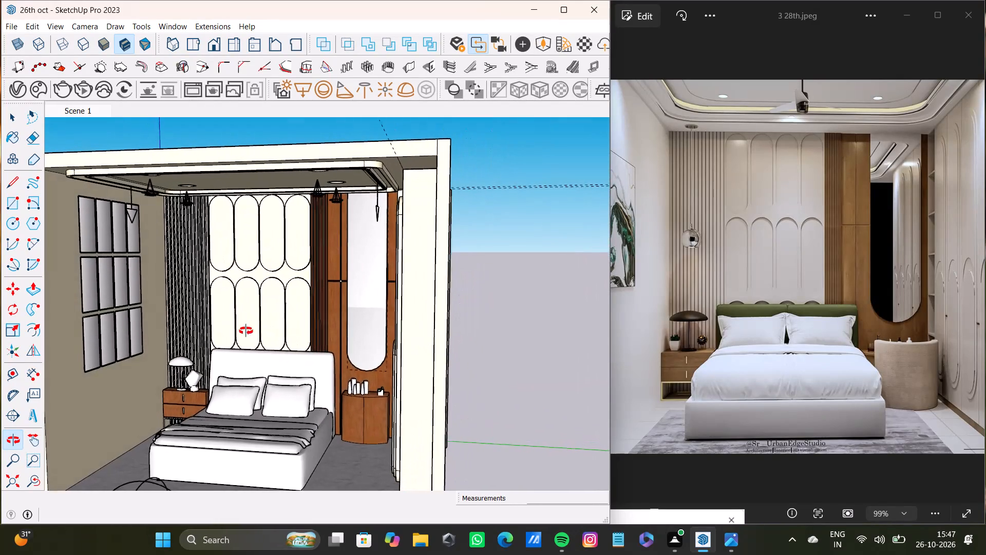
middle_drag(246, 331, 302, 312)
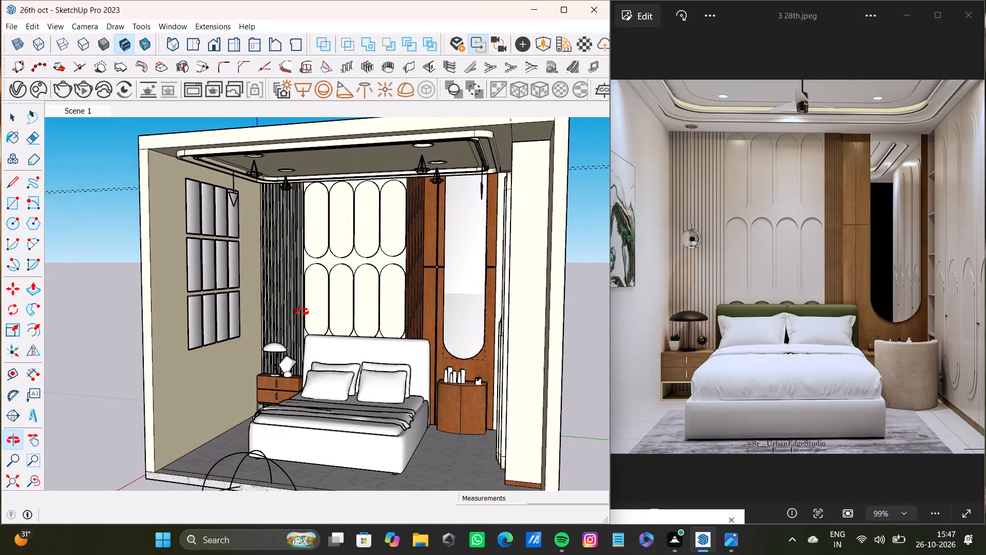
middle_drag(302, 312, 305, 311)
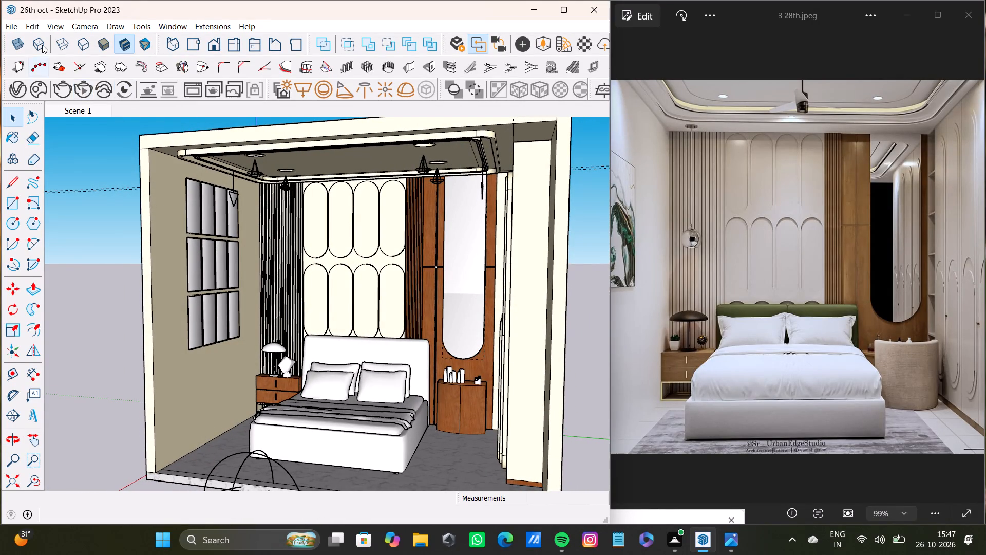
click(34, 32)
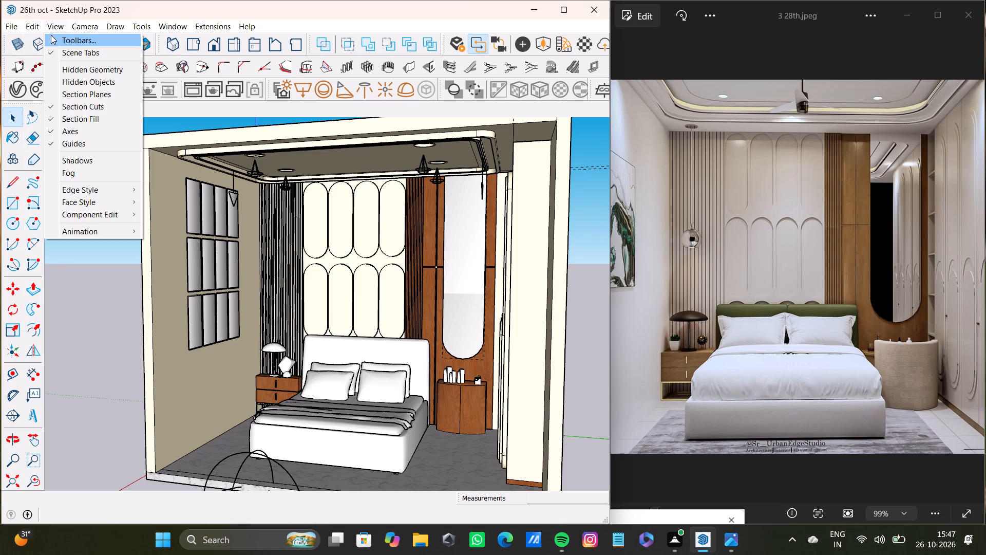
click(99, 231)
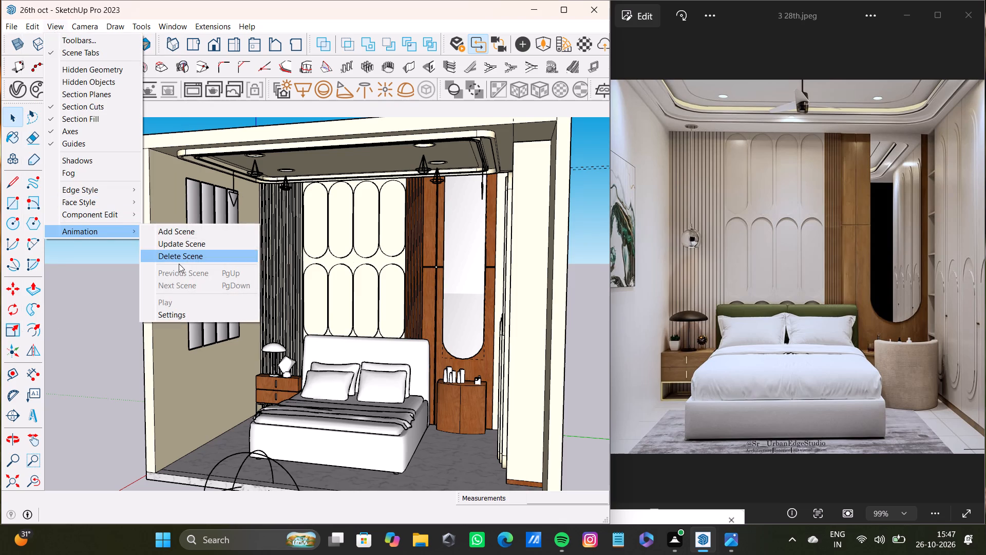
click(182, 231)
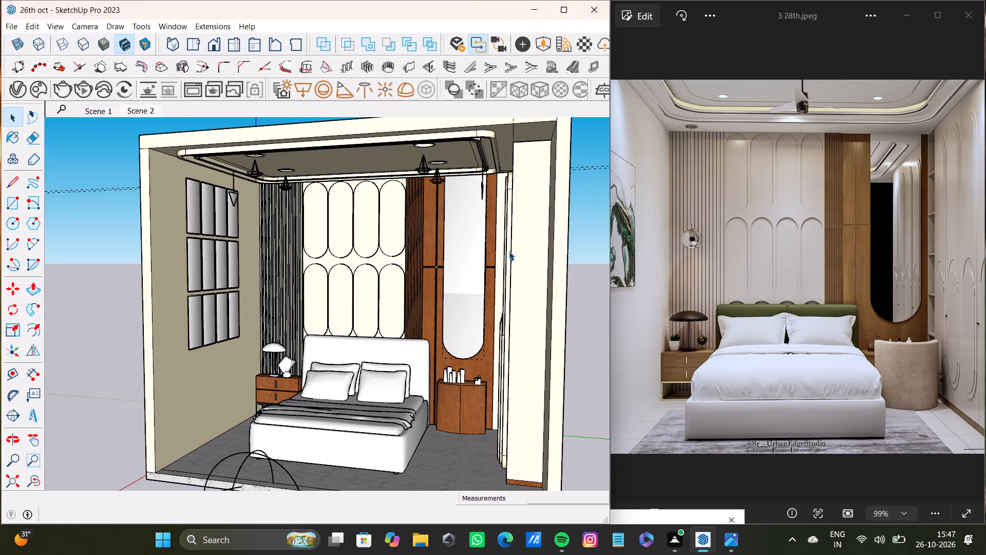
Add a third scene from a closer, lower view facing the bed wall, with the wardrobe beside it.
scroll(383, 289, up, 2)
middle_drag(380, 282, 429, 232)
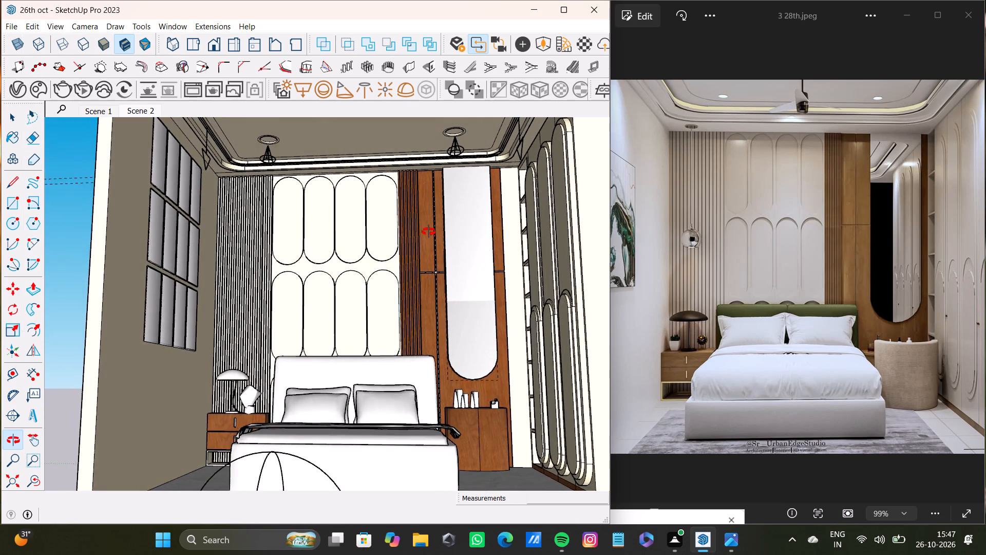
middle_drag(429, 232, 482, 227)
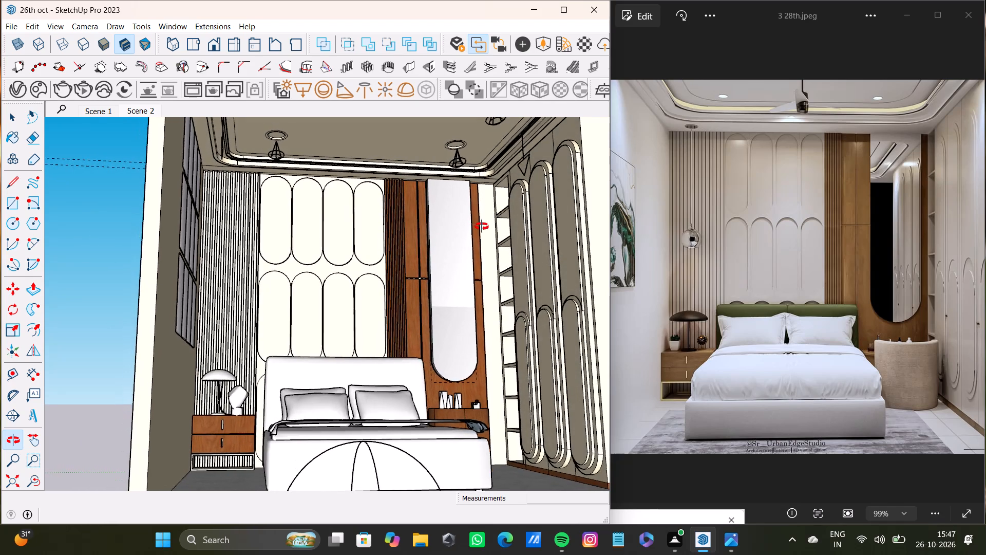
middle_drag(482, 227, 431, 237)
middle_drag(425, 252, 441, 255)
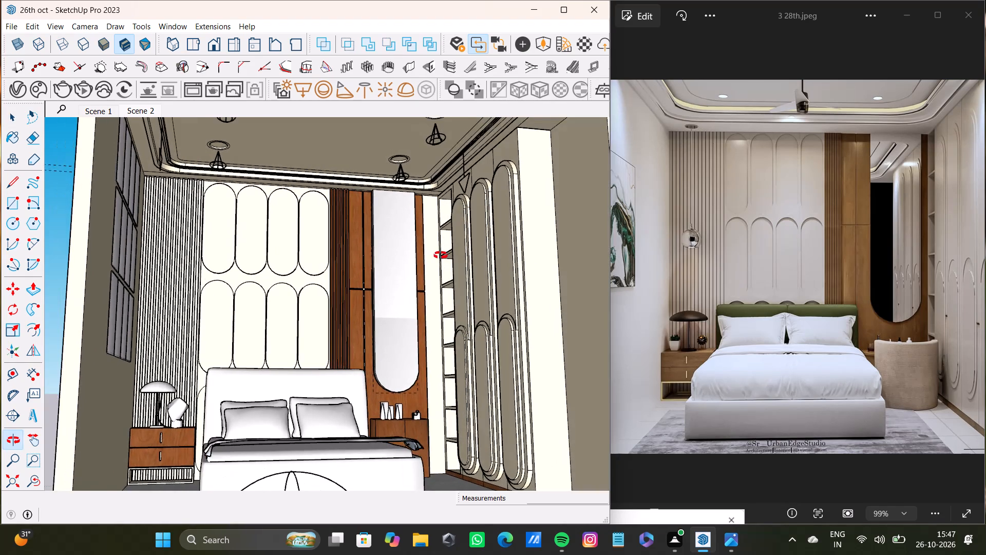
middle_drag(441, 255, 445, 255)
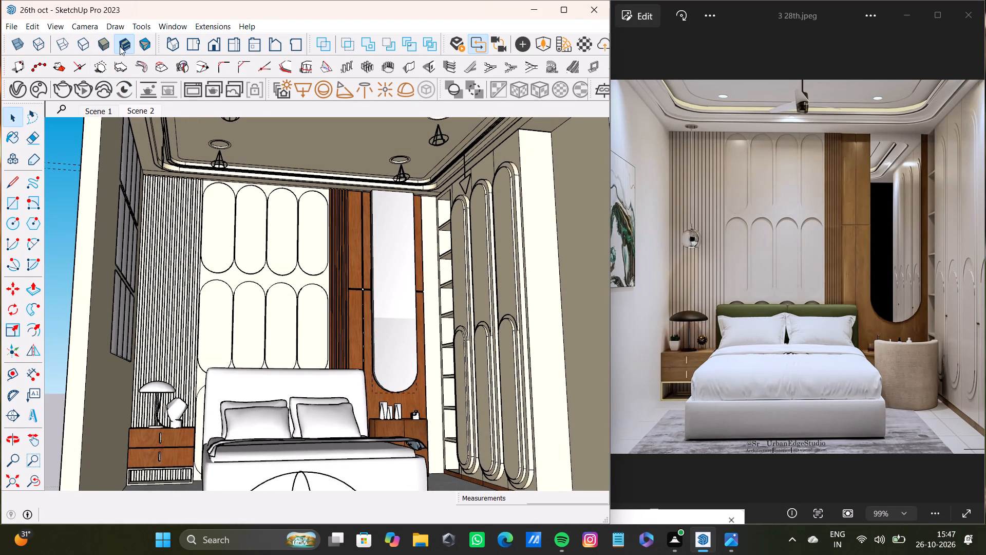
click(35, 29)
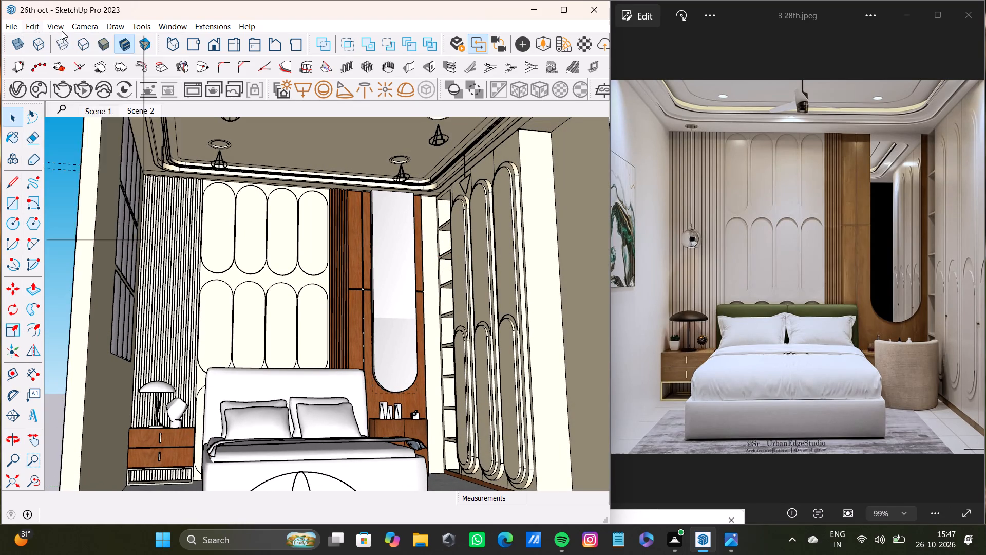
click(86, 227)
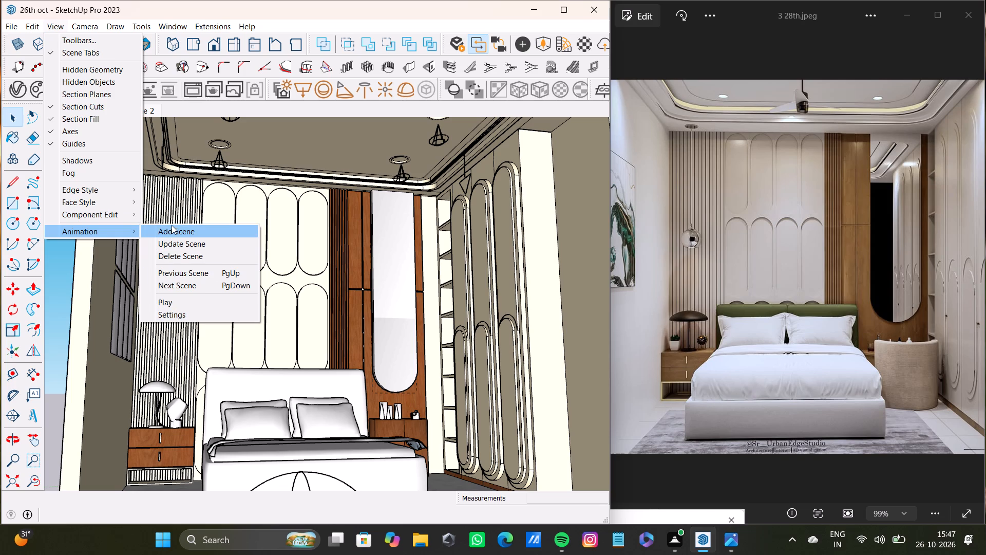
click(173, 228)
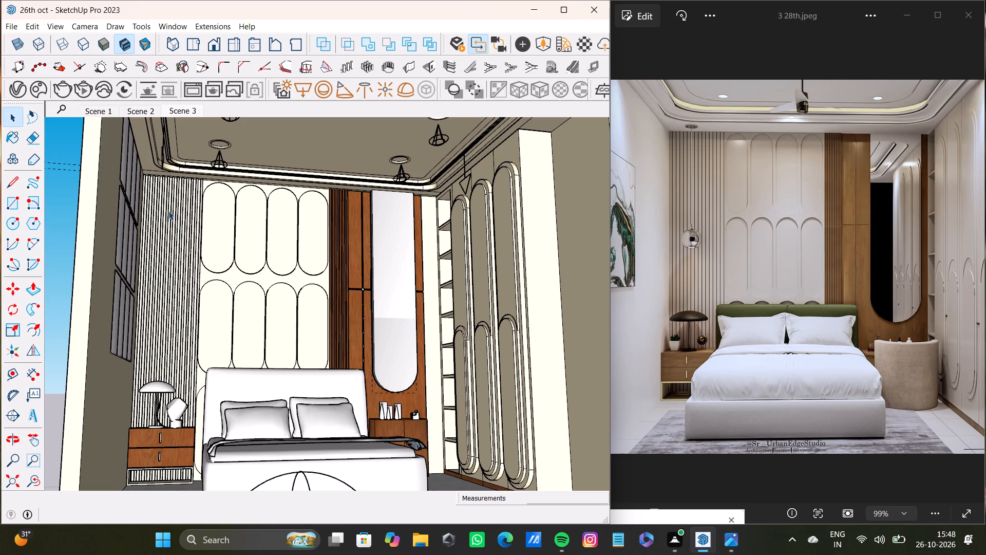
Play the animation through the bedroom scenes.
click(51, 21)
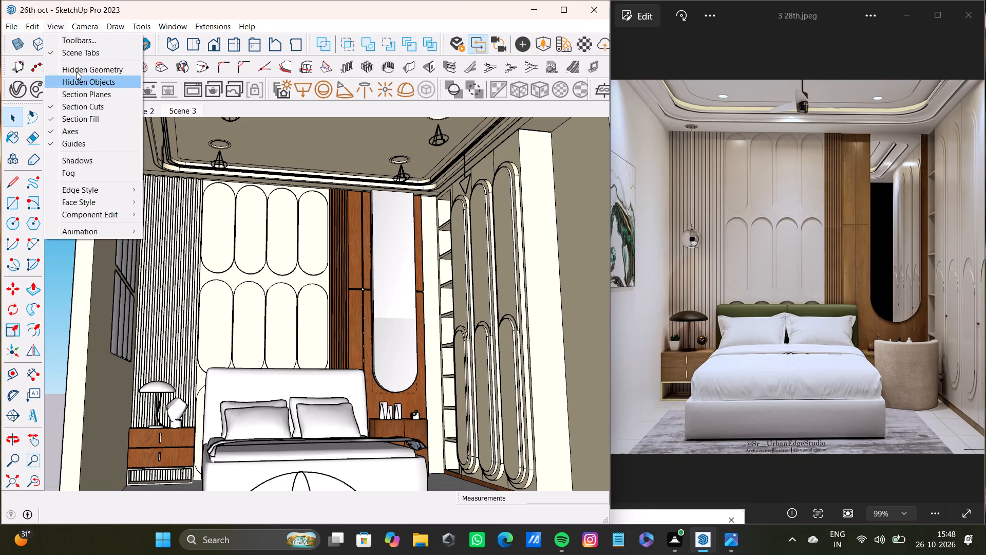
click(101, 230)
click(181, 299)
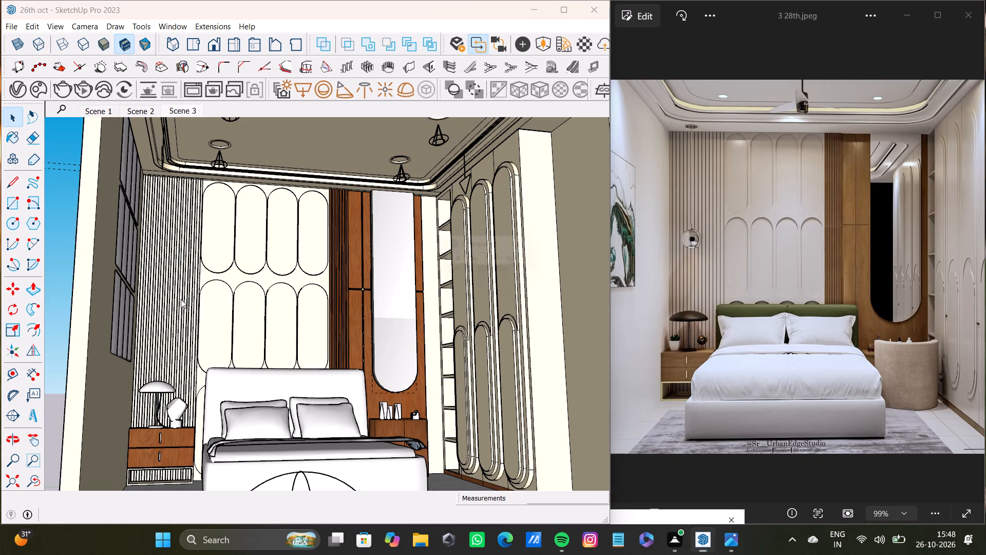
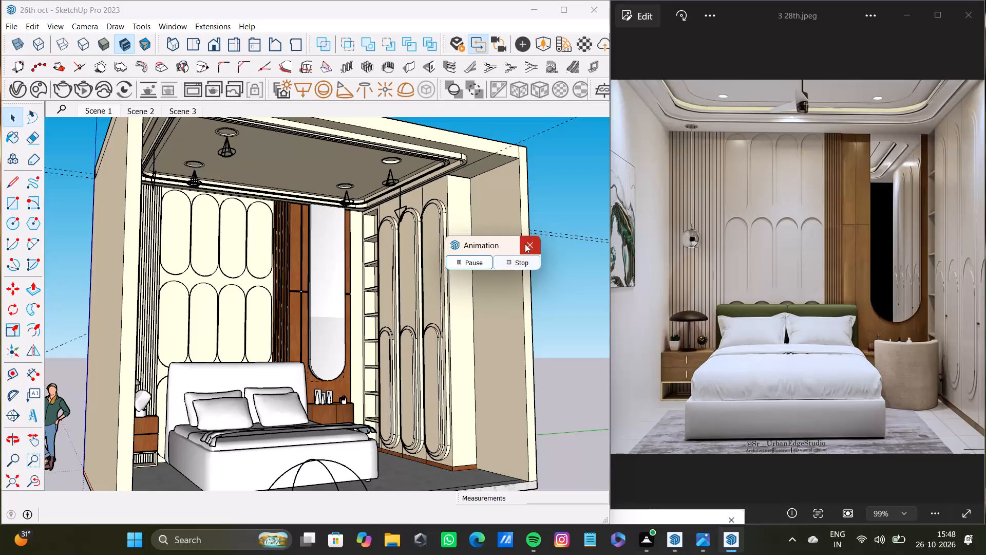
Stop the scene animation playback.
click(525, 244)
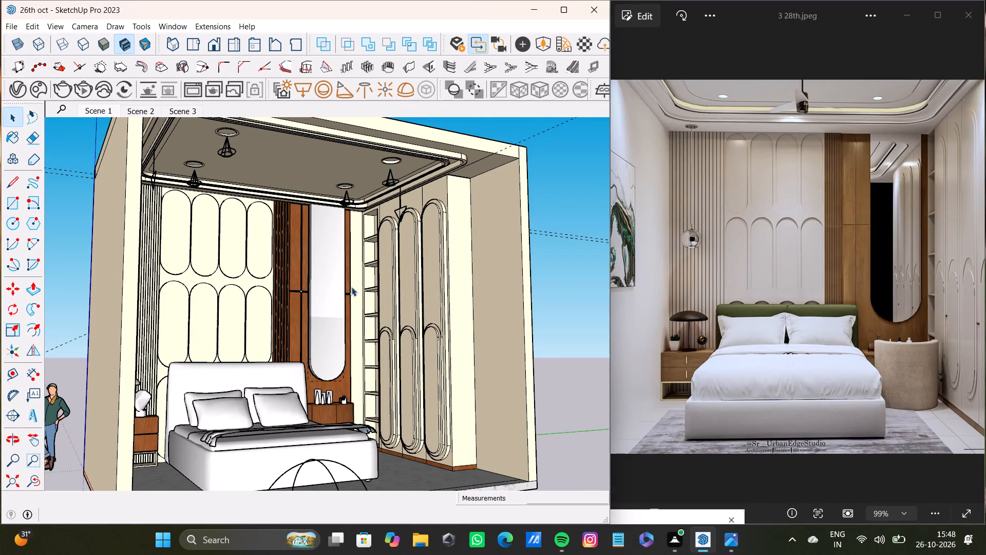
Print scenes 1 to 3 with Microsoft Print to PDF, saving the file as "26th oct pdf 1" in the pdfs folder.
click(9, 26)
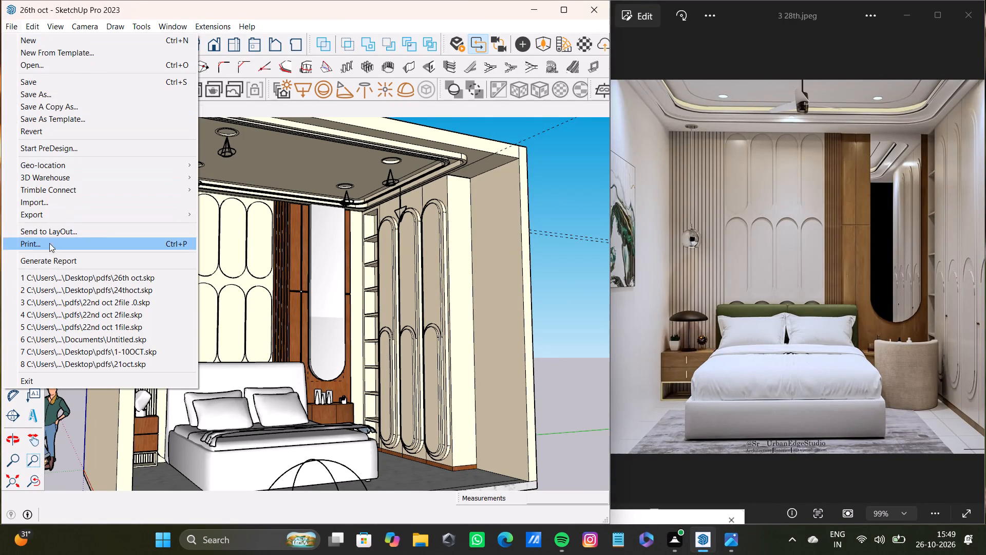
click(49, 246)
click(214, 309)
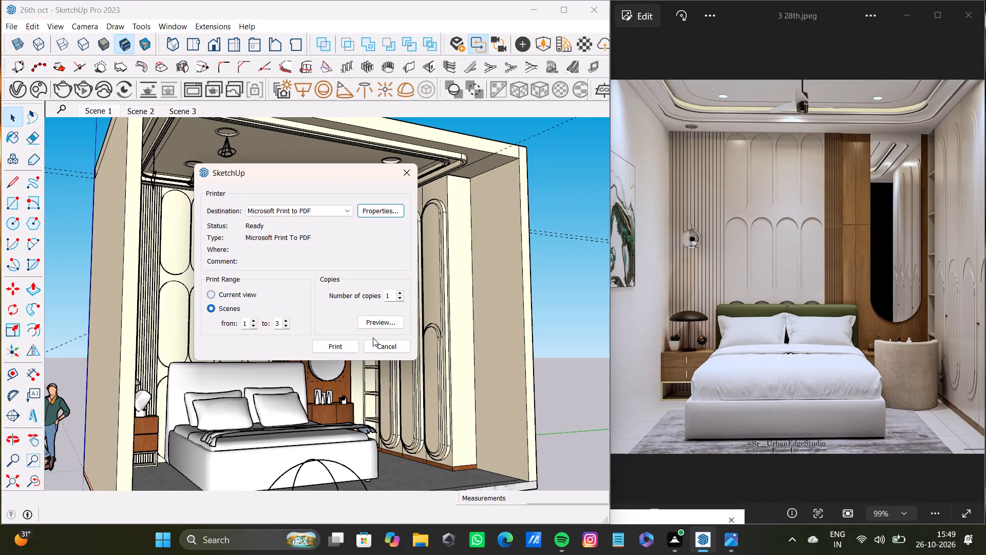
click(342, 350)
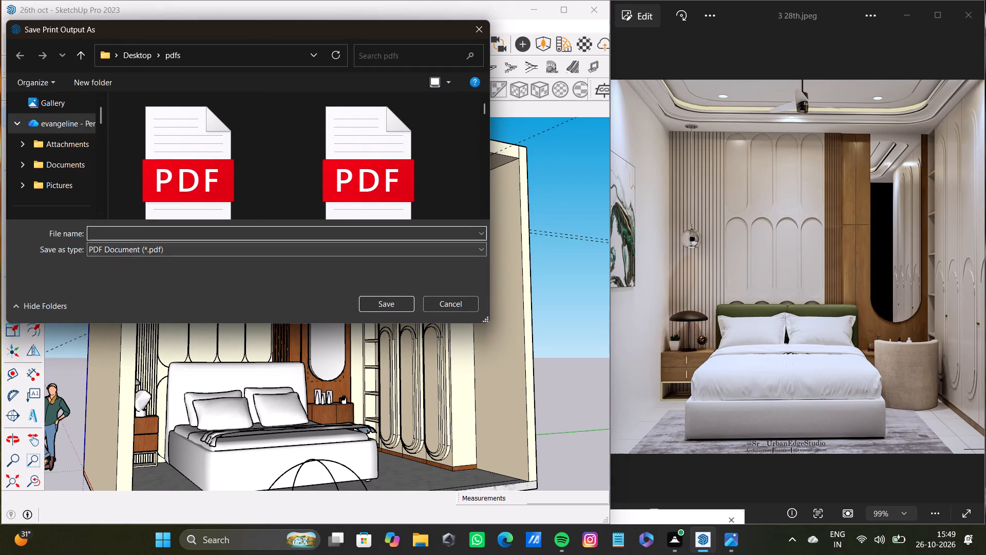
key(2)
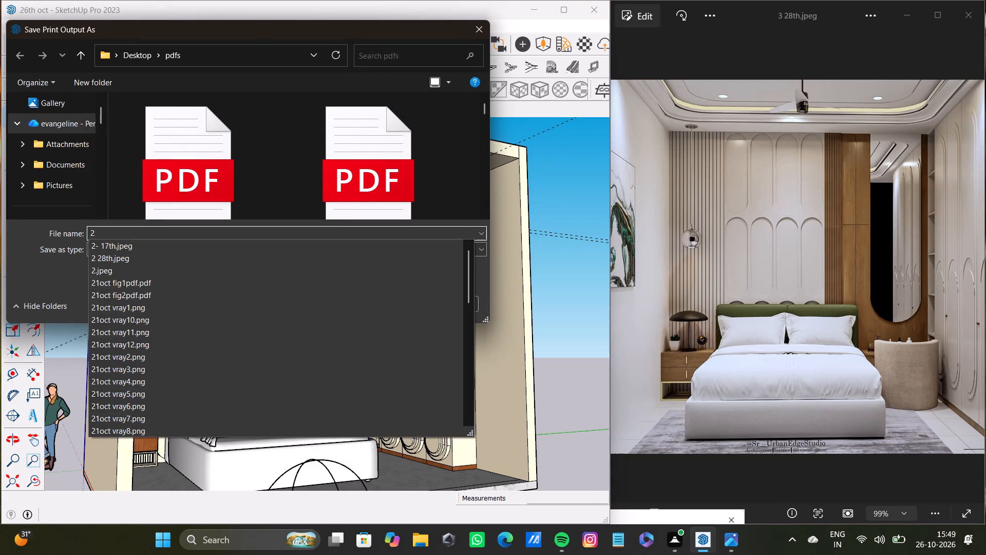
text(6r)
key(BackSpace)
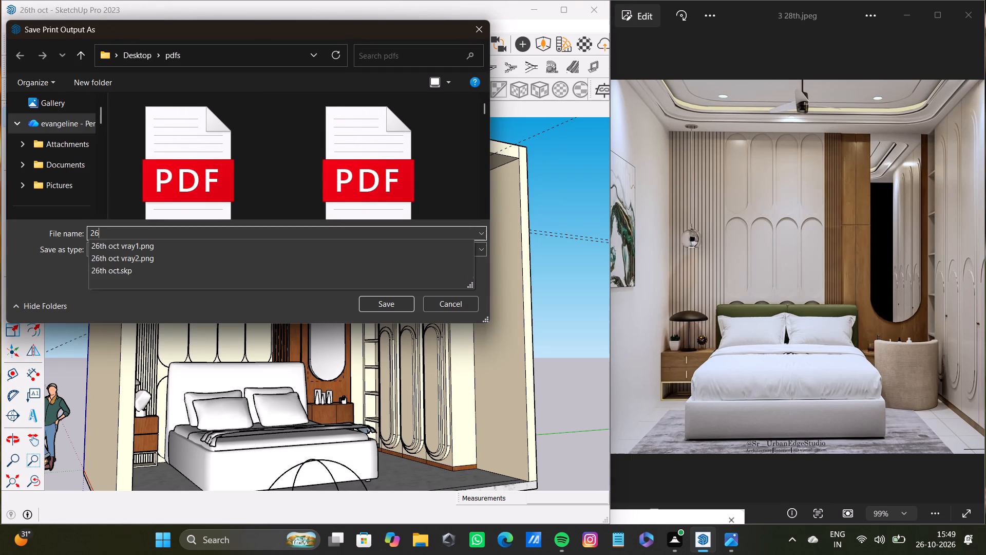
text(th)
key(space)
text(oct)
key(space)
text(pdf 1)
key(Return)
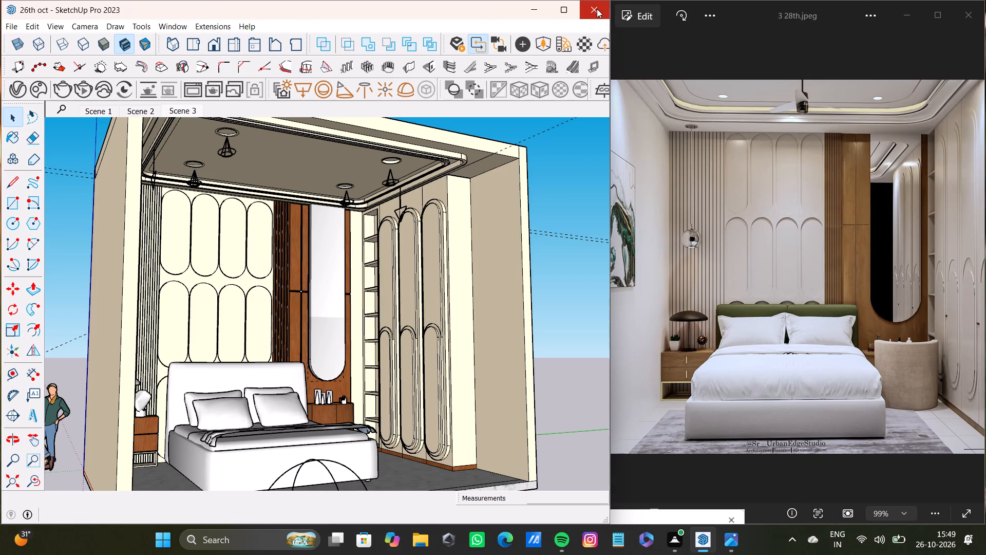
Close the reference image and move the SketchUp window aside to uncover the desktop.
click(962, 20)
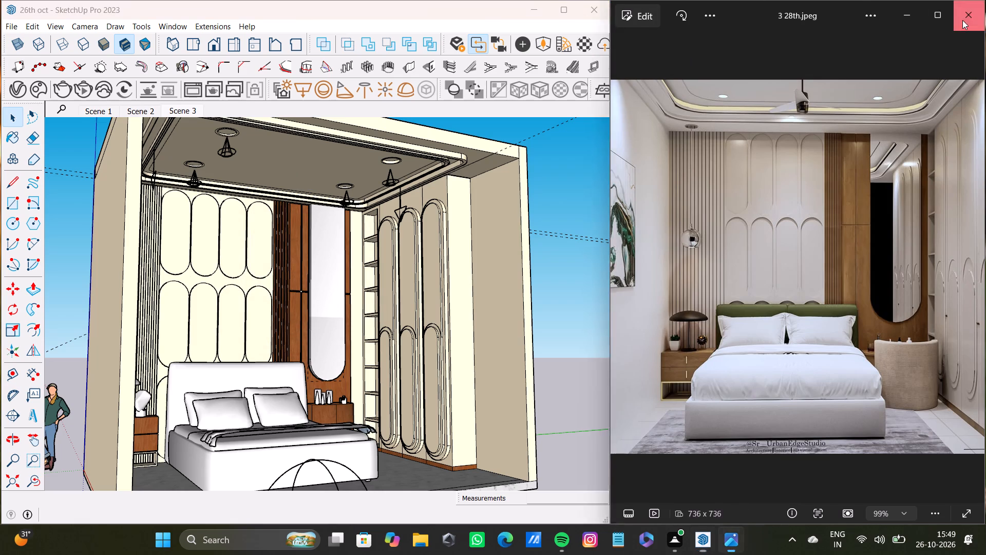
drag(509, 11, 703, 530)
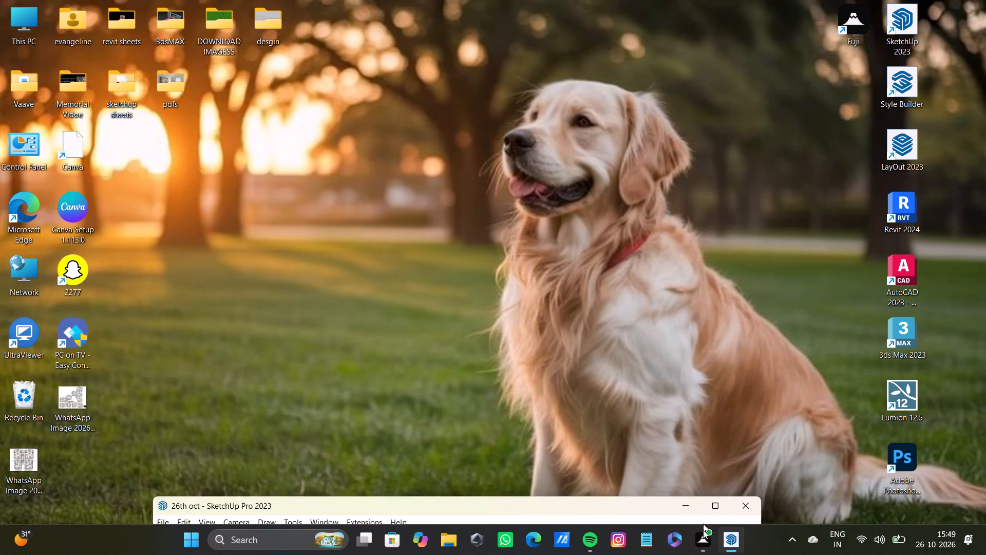
drag(703, 530, 651, 484)
Search the desktop's pdfs folder for 26 and open the file "26th oct pdf 1".
double_click(164, 80)
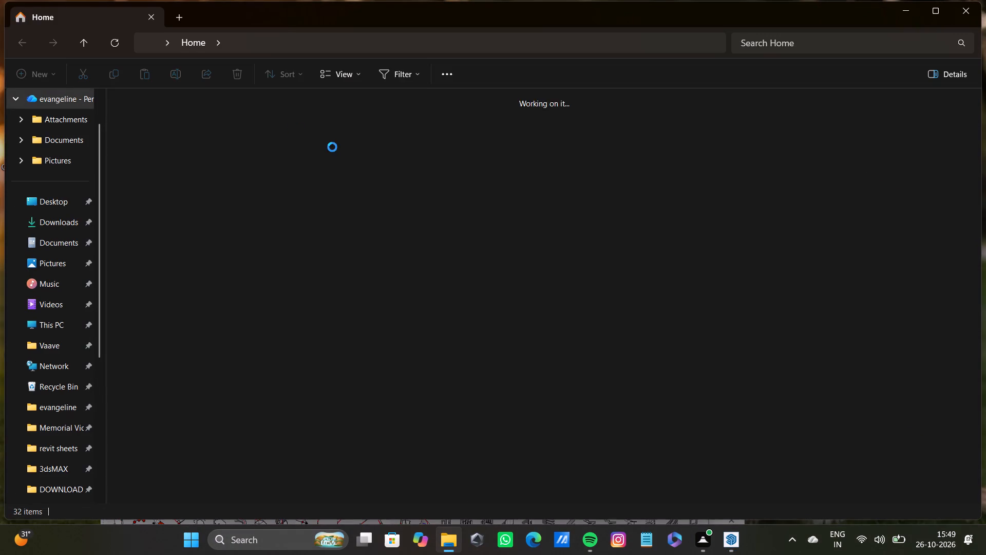
click(798, 47)
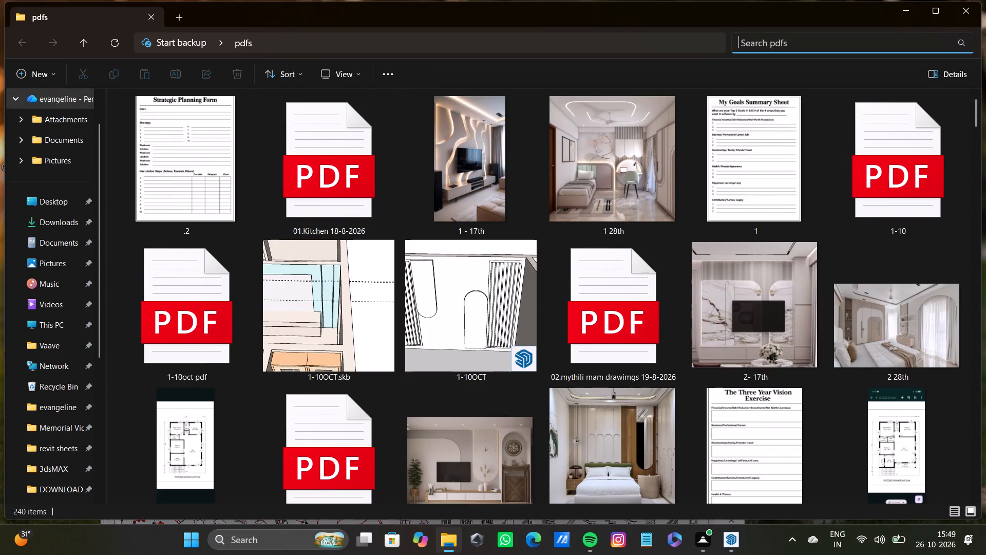
key(2)
key(6)
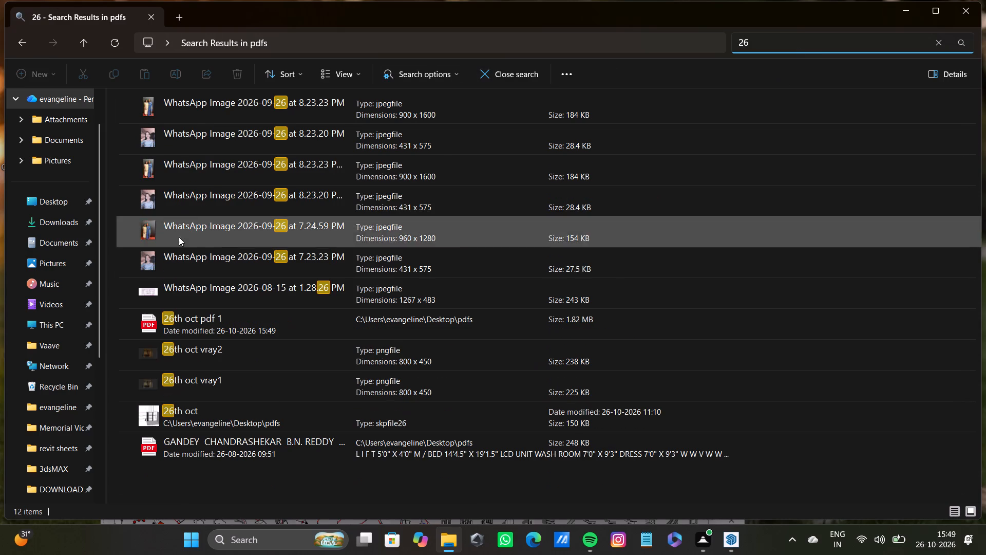
click(203, 328)
double_click(203, 328)
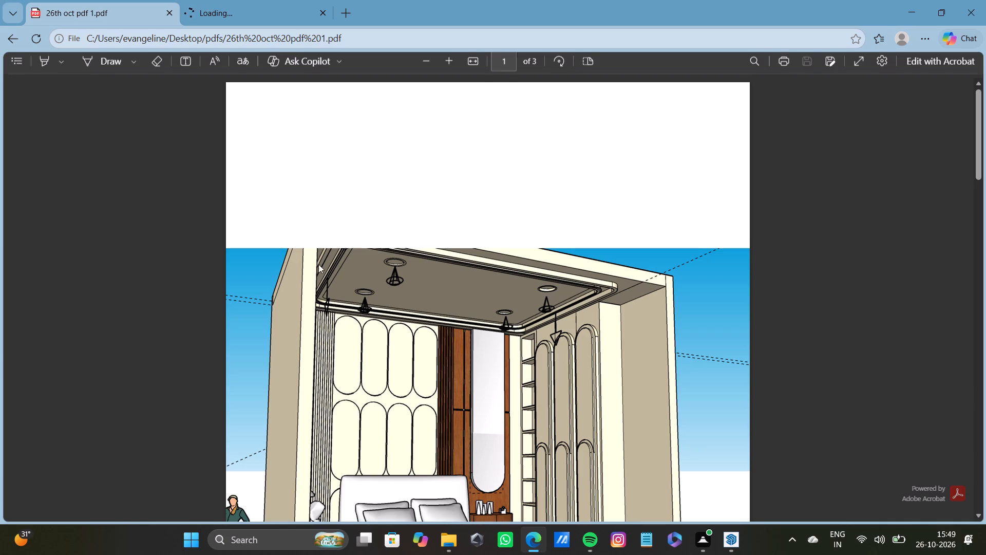
Review the printed bedroom scene pages in the PDF and close it.
scroll(541, 311, down, 6)
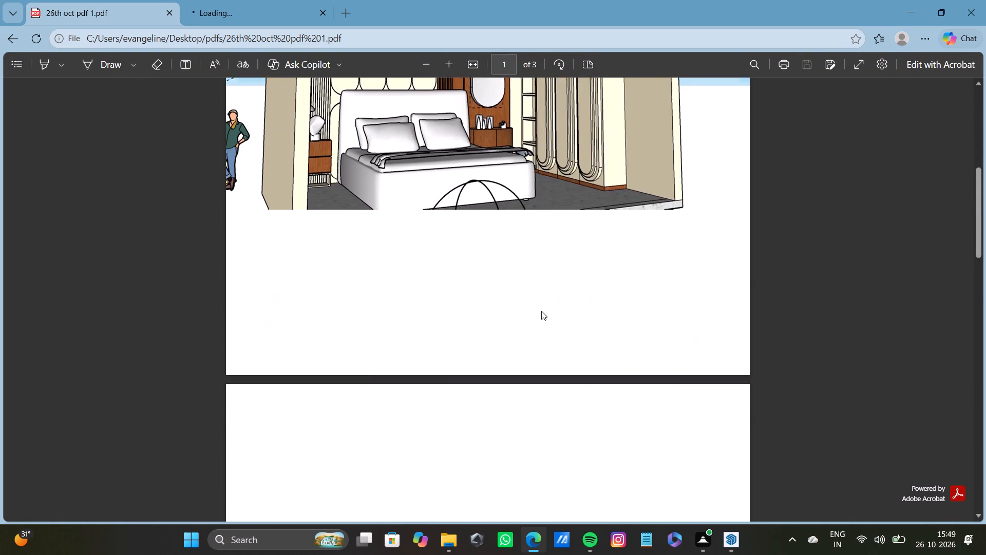
scroll(541, 311, down, 16)
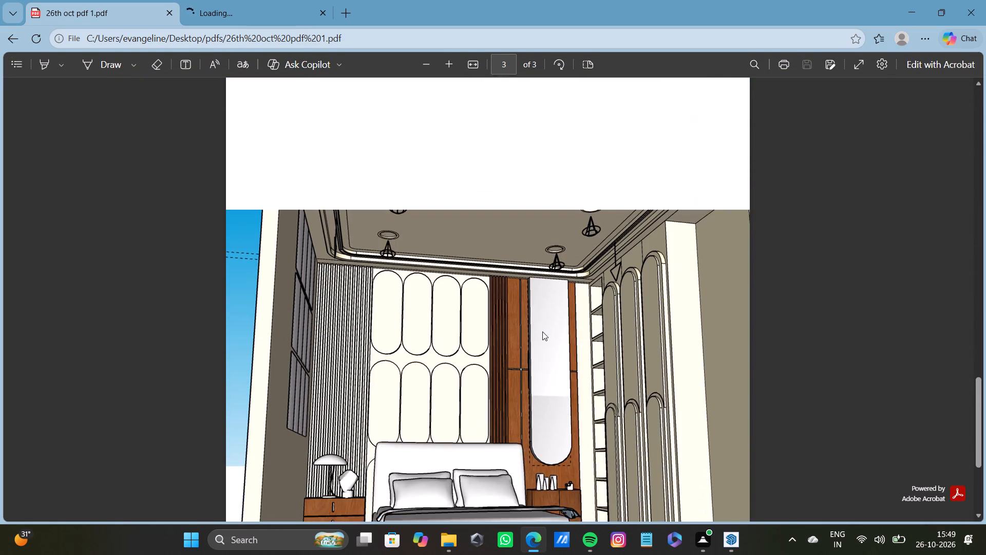
scroll(542, 331, down, 3)
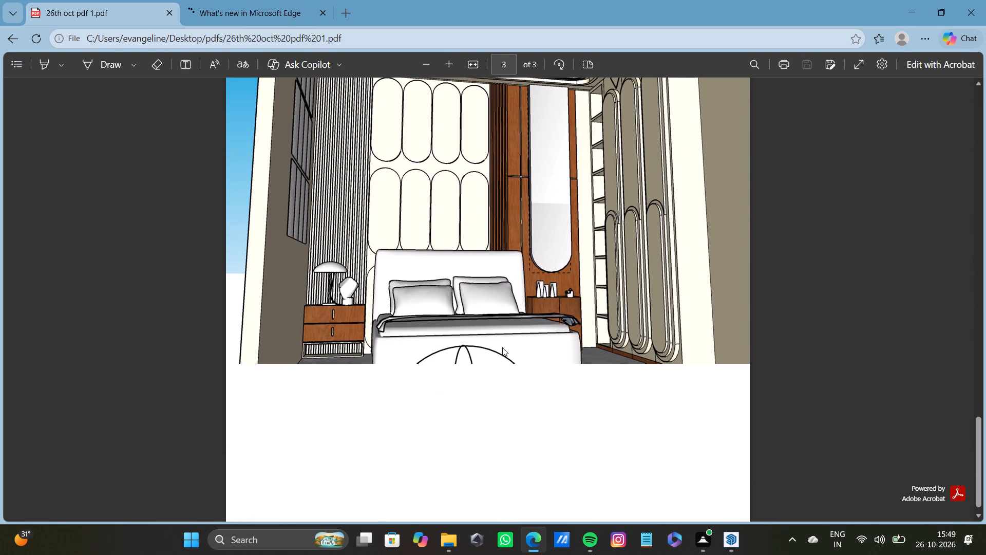
scroll(503, 347, up, 17)
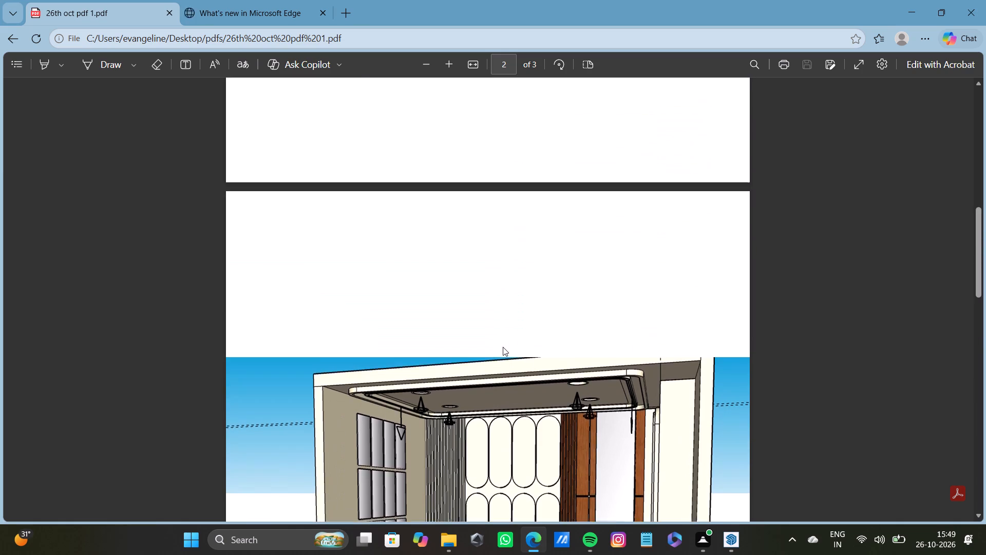
scroll(503, 347, up, 12)
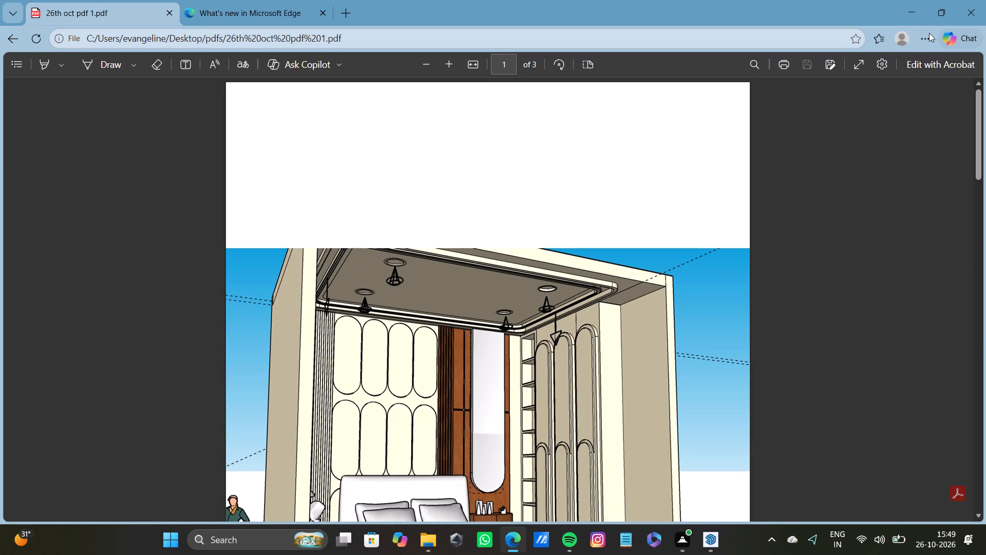
click(970, 16)
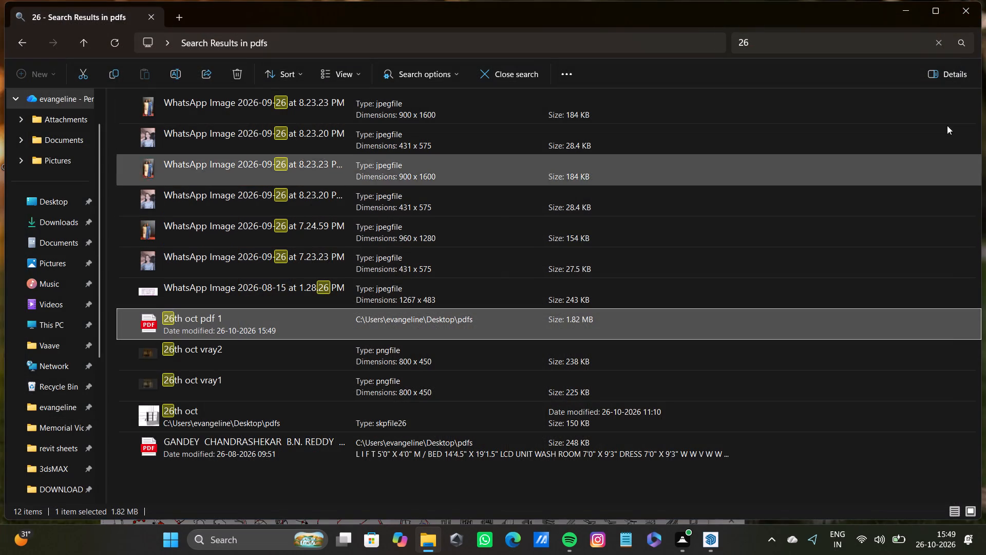
Close the folder window and maximize the SketchUp window.
click(962, 11)
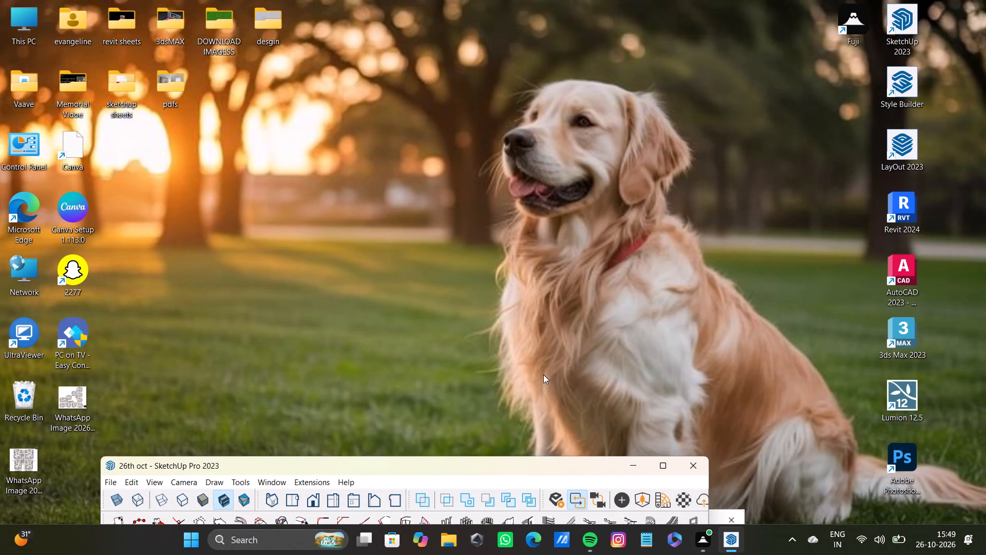
drag(526, 469, 467, 0)
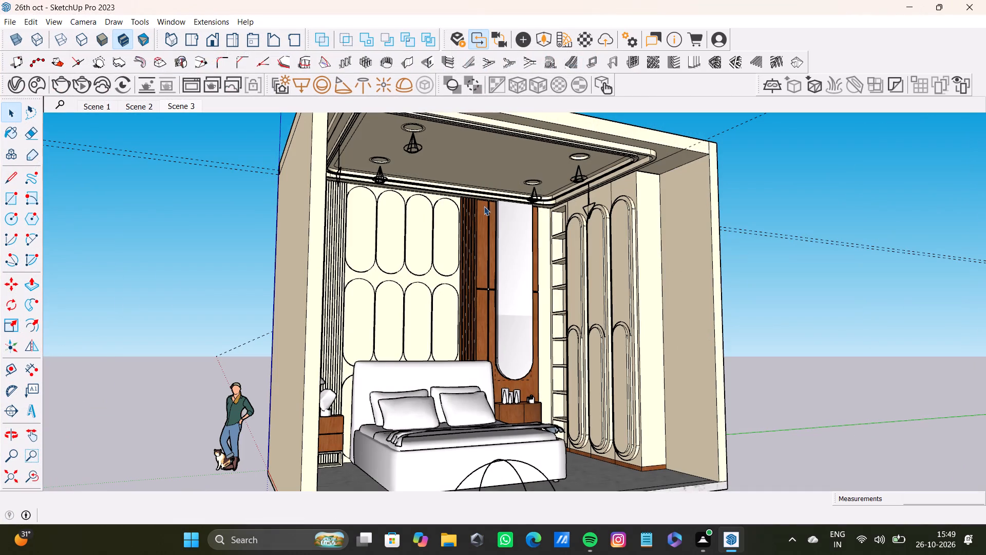
Replay the animation through the bedroom scenes and stop it.
scroll(560, 318, down, 4)
middle_drag(555, 346, 532, 365)
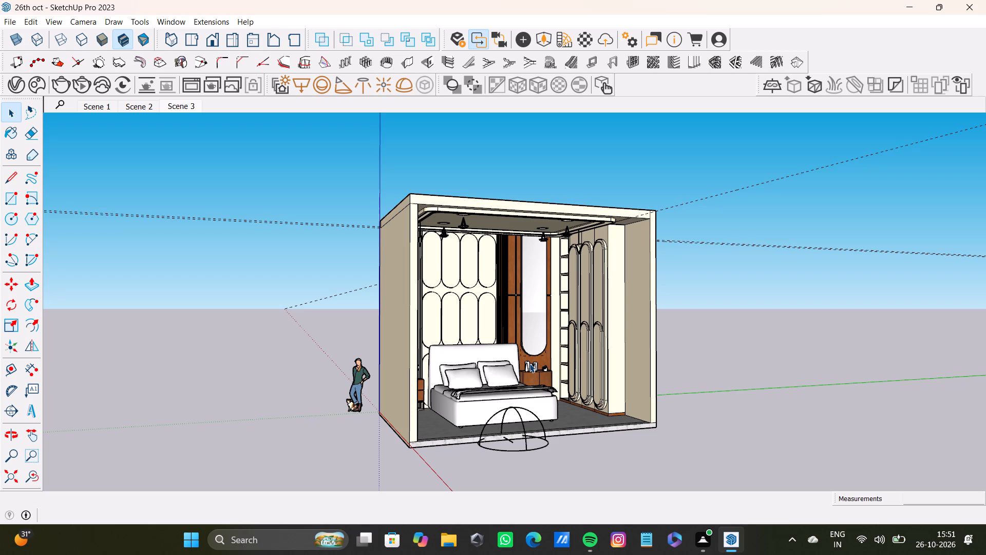
click(27, 17)
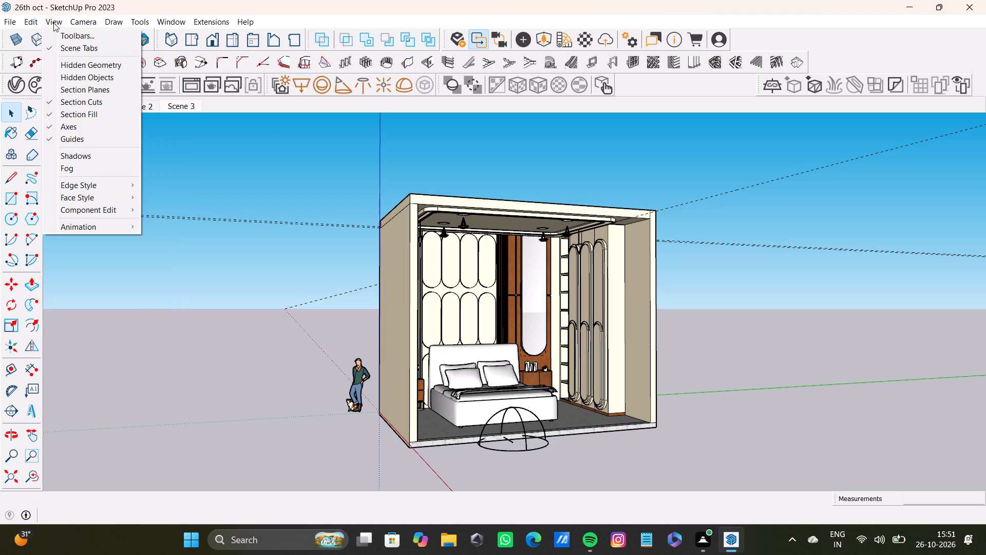
click(53, 23)
click(53, 23)
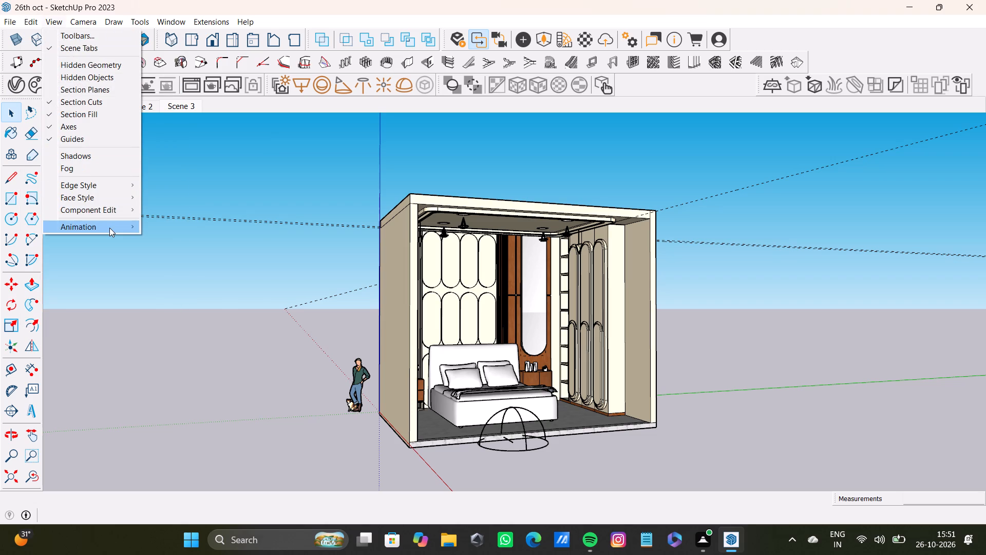
click(109, 228)
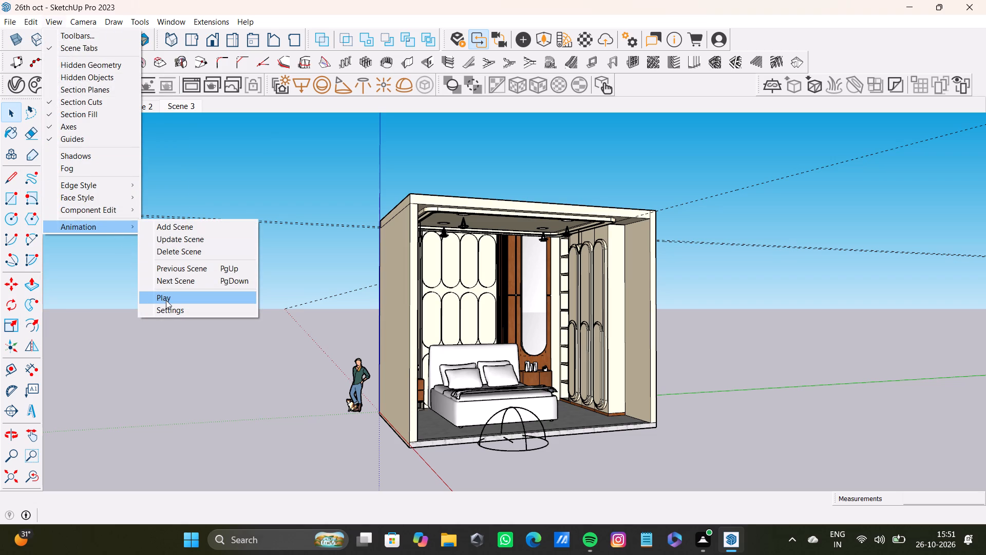
click(166, 300)
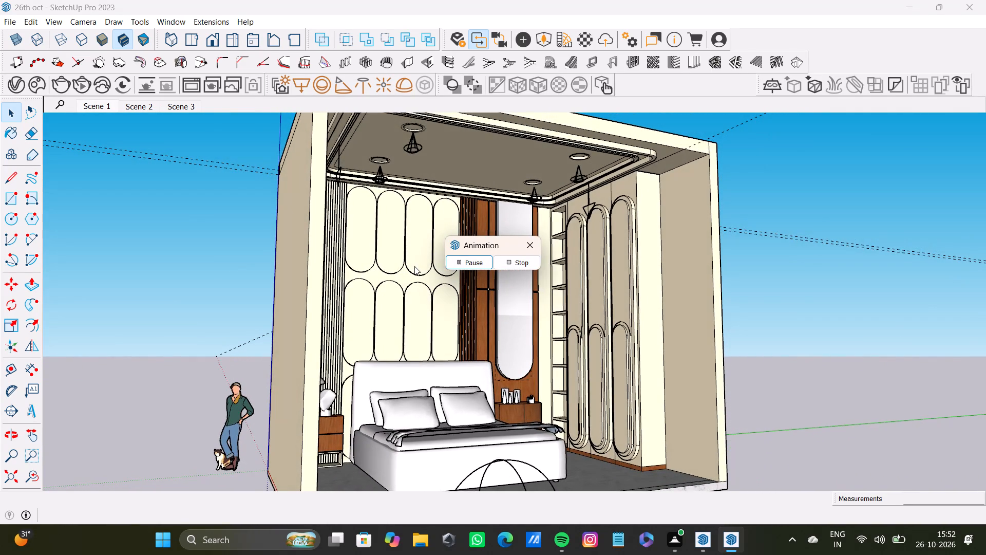
click(525, 247)
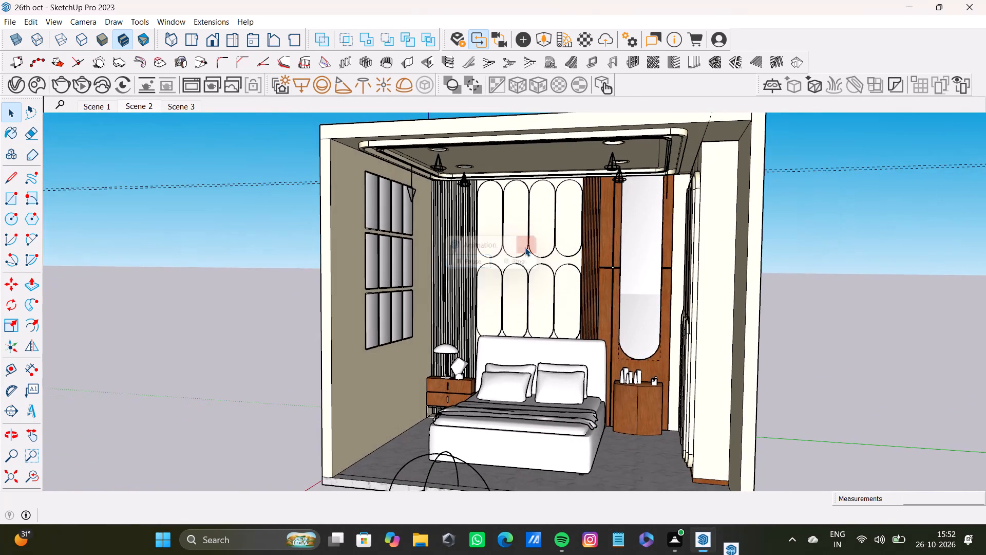
Delete the bed, the lamp and ornament on the nightstand, and the four decor pieces on the curved cabinet below the mirror.
scroll(396, 273, down, 8)
middle_drag(393, 285, 524, 326)
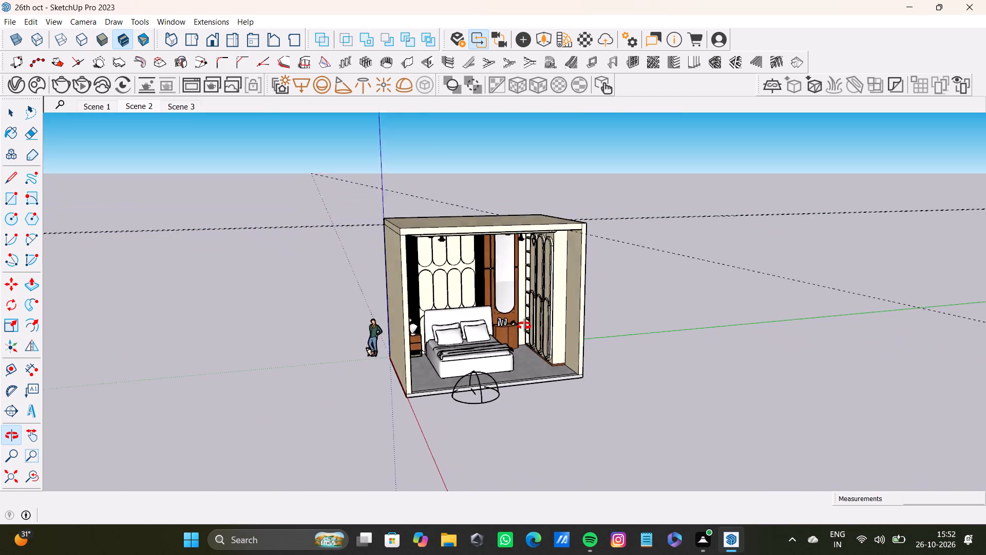
middle_drag(524, 326, 565, 337)
scroll(548, 337, up, 7)
scroll(539, 321, down, 9)
middle_drag(528, 325, 402, 269)
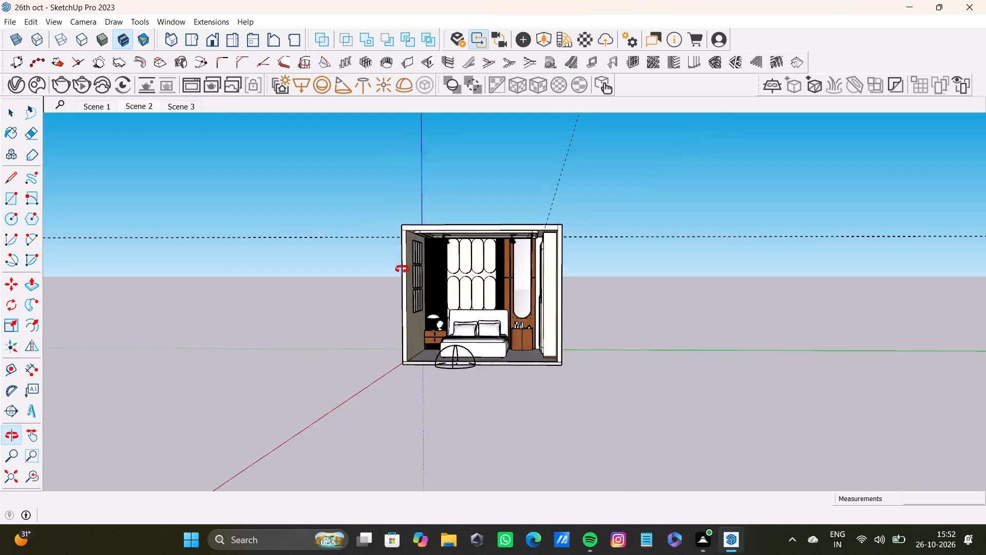
middle_drag(402, 269, 348, 276)
scroll(367, 282, up, 11)
shift+middle_drag(459, 373, 363, 313)
shift+scroll(357, 310, up, 8)
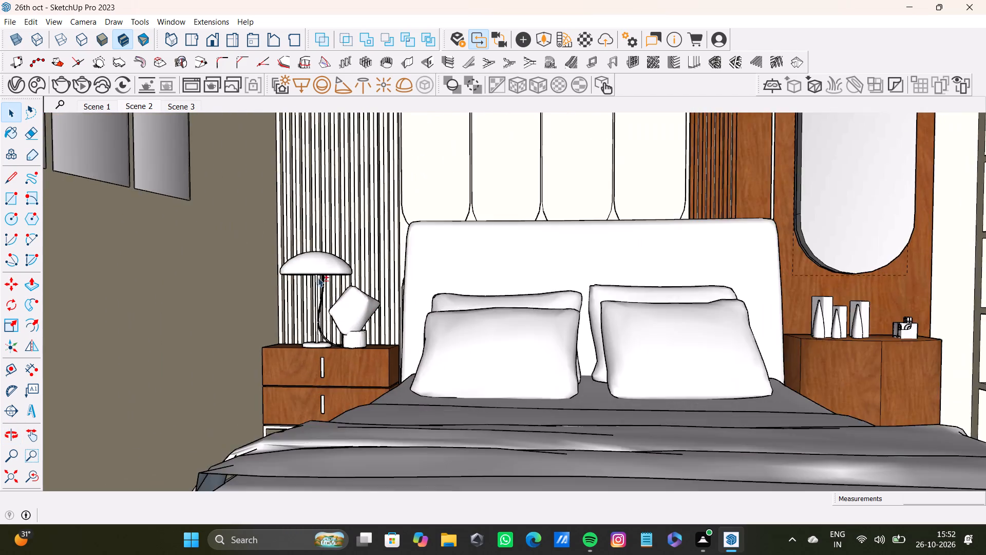
shift+scroll(318, 277, up, 3)
shift+click(311, 267)
shift+click(359, 337)
shift+click(463, 305)
shift+scroll(487, 329, down, 9)
shift+middle_drag(503, 335, 278, 298)
shift+scroll(529, 304, up, 11)
shift+click(521, 293)
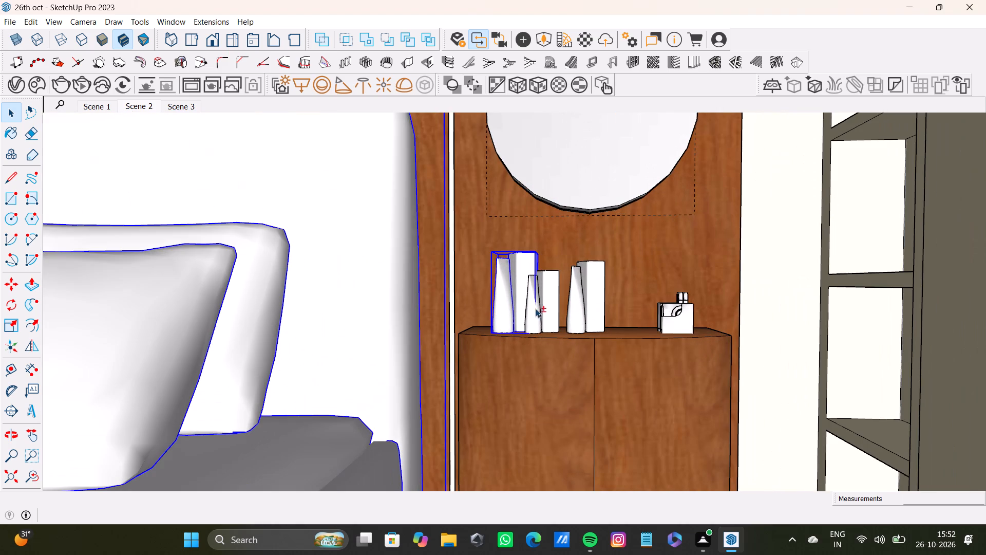
shift+click(540, 315)
shift+click(586, 306)
shift+click(681, 323)
shift+scroll(568, 260, down, 9)
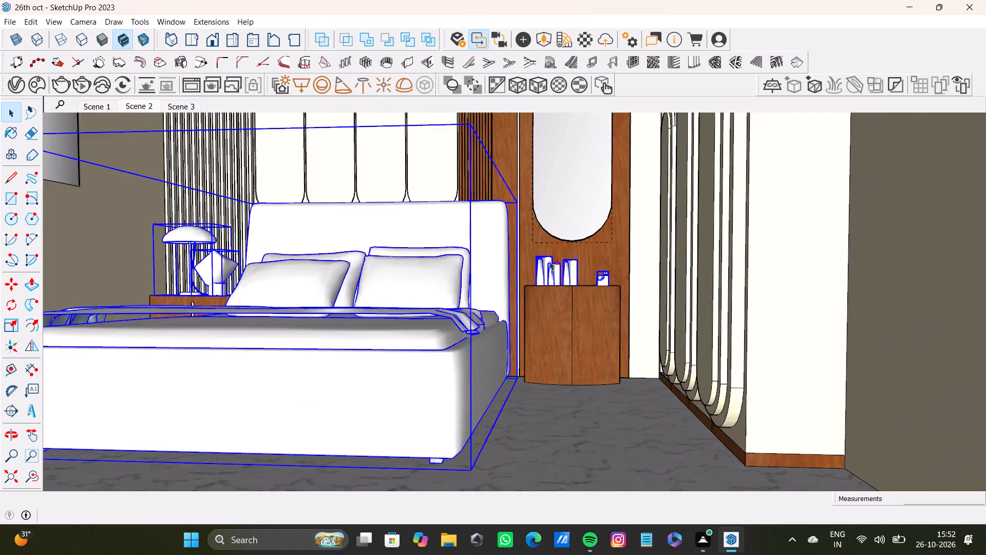
shift+scroll(549, 261, down, 10)
shift+middle_drag(537, 265, 596, 382)
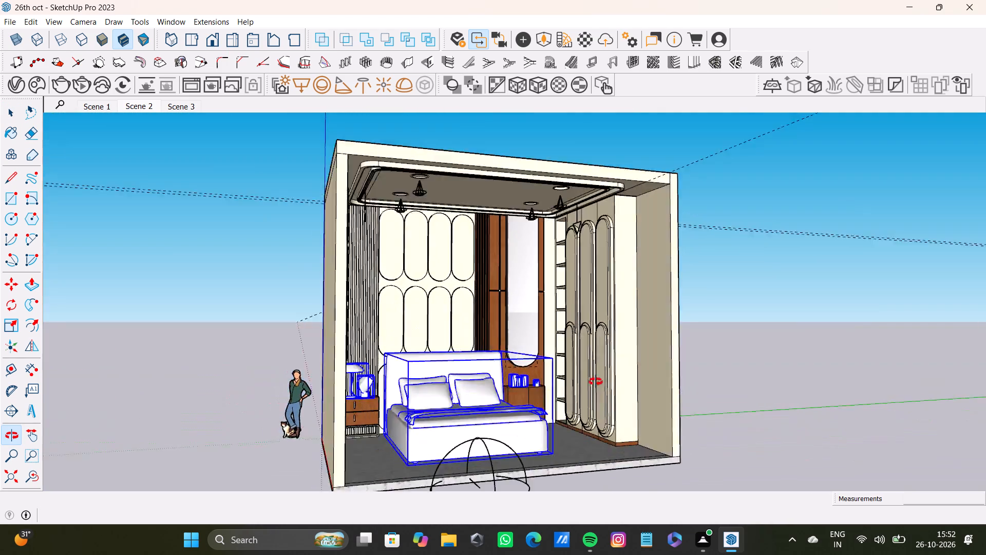
shift+middle_drag(596, 382, 560, 412)
key(Delete)
key(space)
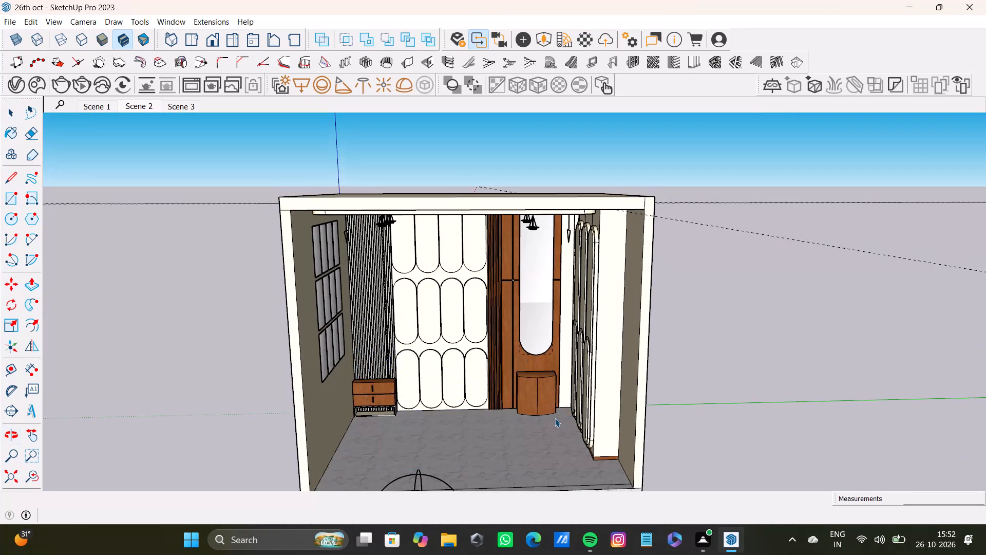
Delete the gridded window panels from the side wall next to the nightstand.
scroll(459, 199, down, 10)
scroll(450, 376, up, 1)
middle_drag(448, 363, 288, 321)
scroll(288, 321, down, 1)
scroll(389, 231, up, 8)
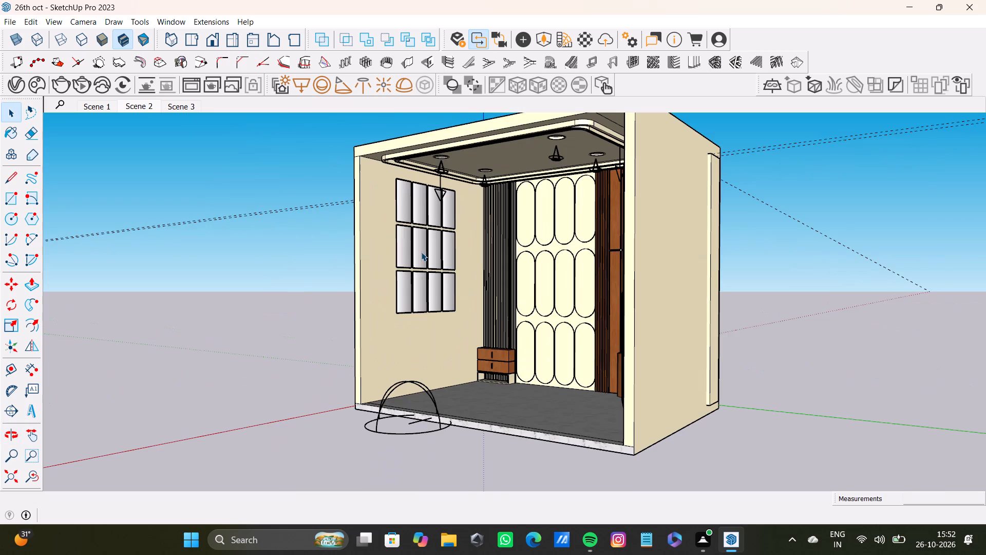
click(421, 252)
key(Delete)
key(space)
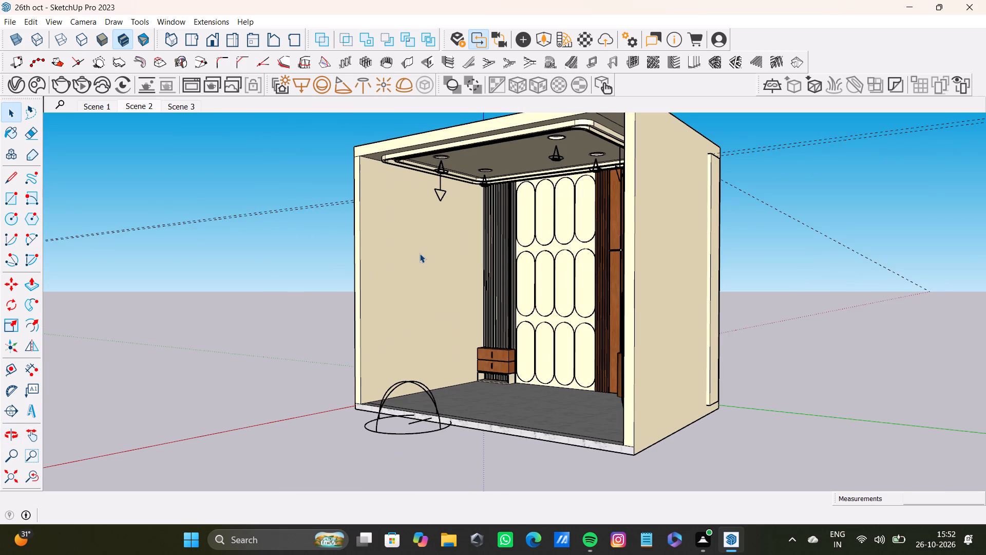
Inspect the stripped-down bedroom from several angles to check which furnishings remain.
scroll(419, 269, down, 16)
middle_drag(476, 377, 725, 381)
scroll(709, 376, down, 1)
scroll(485, 324, up, 10)
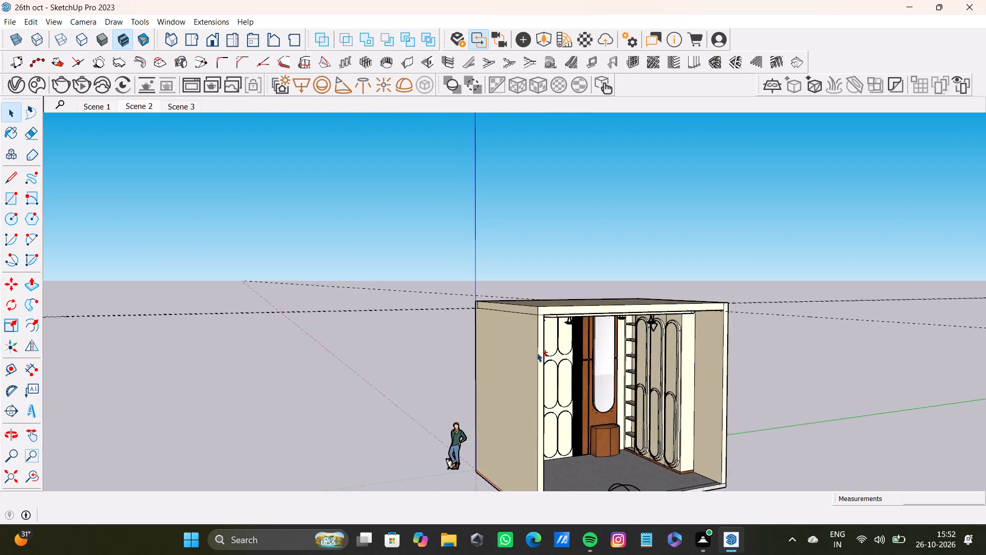
scroll(537, 353, up, 1)
shift+middle_drag(537, 353, 235, 291)
scroll(245, 281, down, 5)
scroll(299, 331, up, 1)
middle_drag(299, 331, 266, 390)
scroll(292, 334, down, 5)
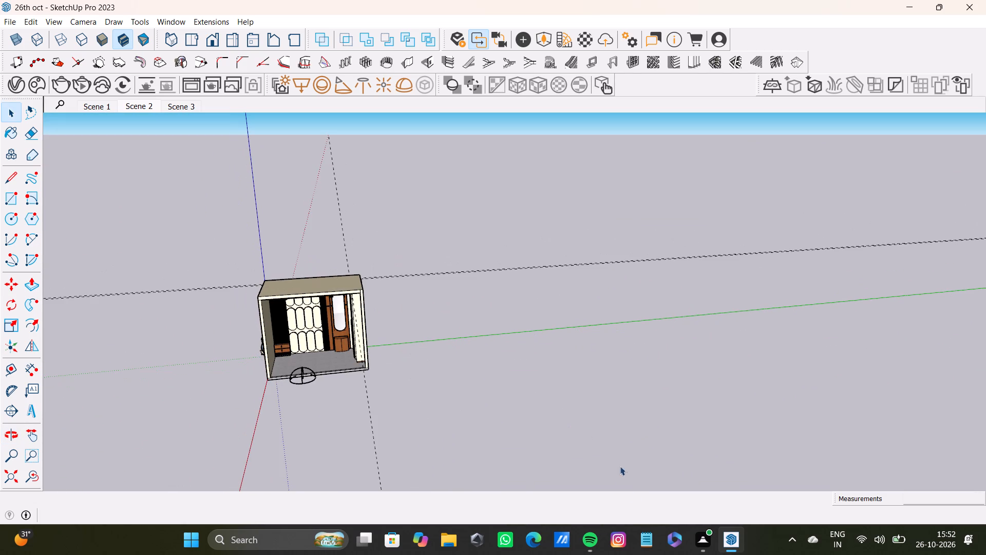
scroll(384, 373, up, 8)
shift+middle_drag(264, 289, 327, 294)
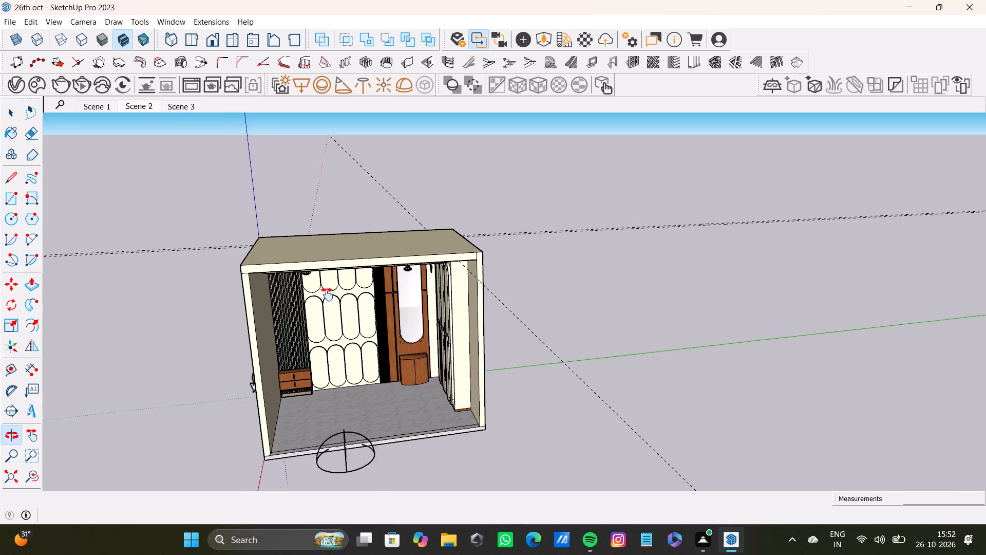
shift+middle_drag(327, 294, 327, 286)
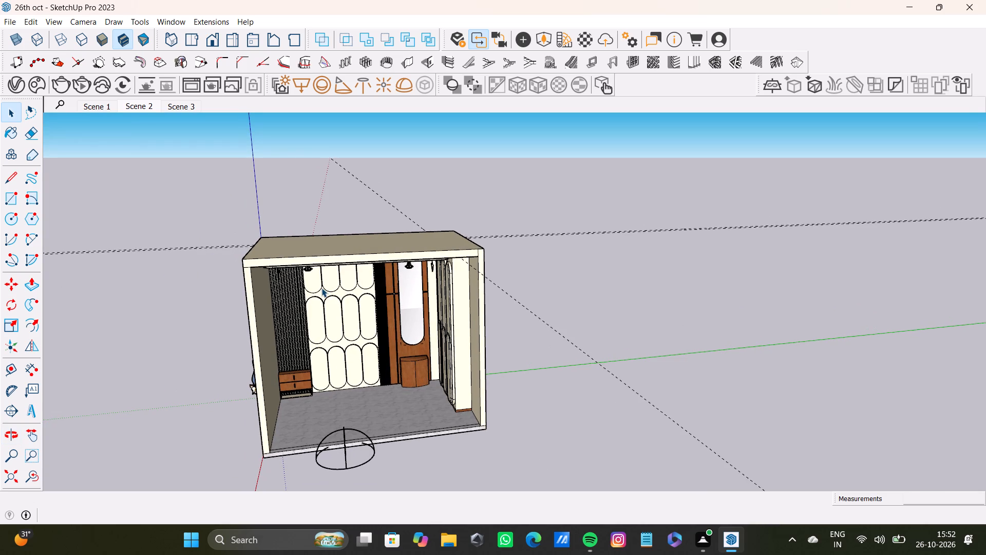
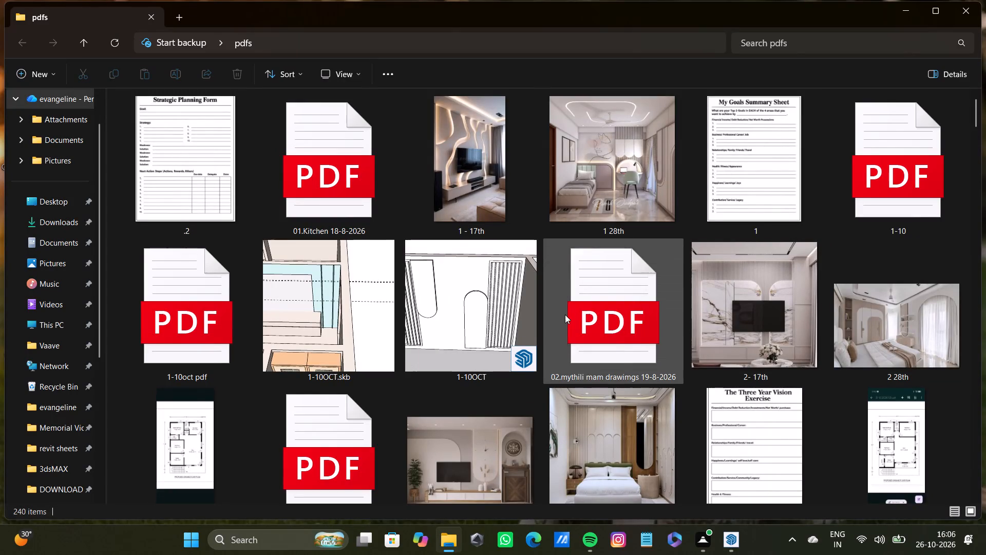
Look through the file thumbnails in the pdfs folder for the next interior reference image.
scroll(565, 314, down, 4)
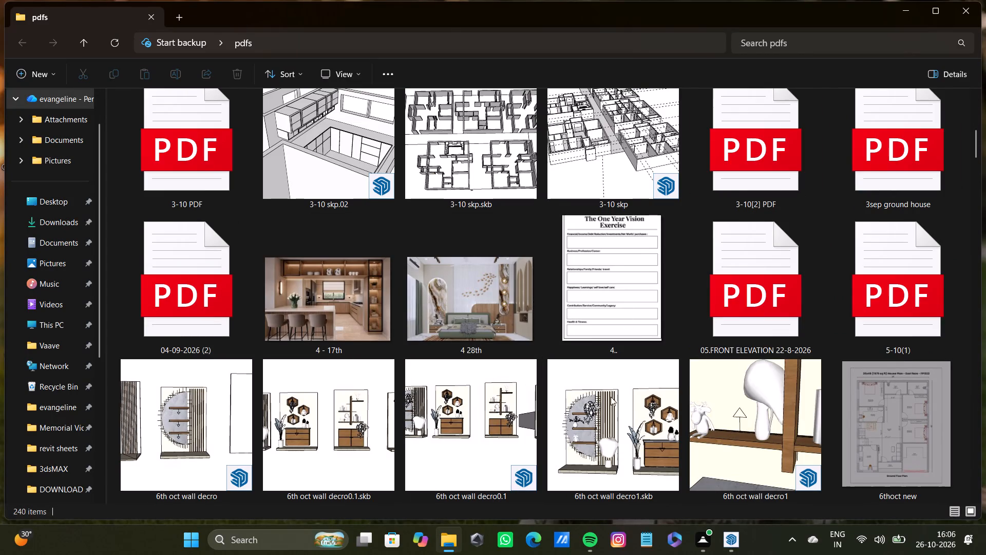
scroll(469, 311, down, 1)
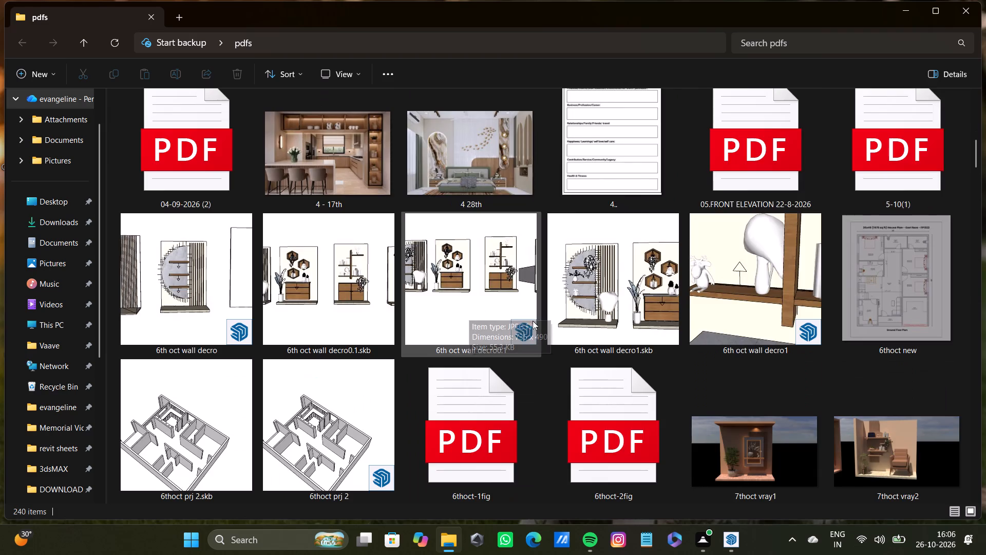
scroll(533, 321, down, 10)
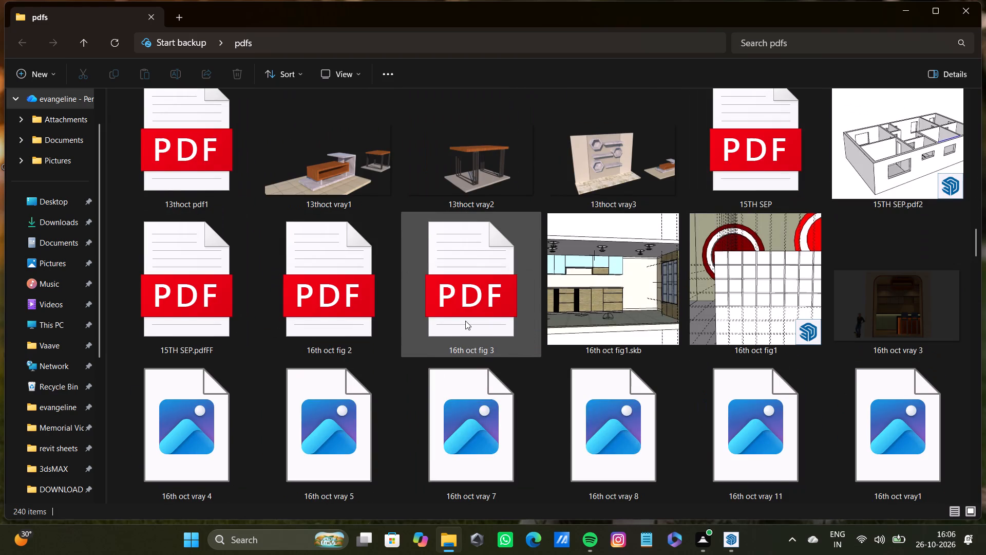
scroll(465, 321, up, 7)
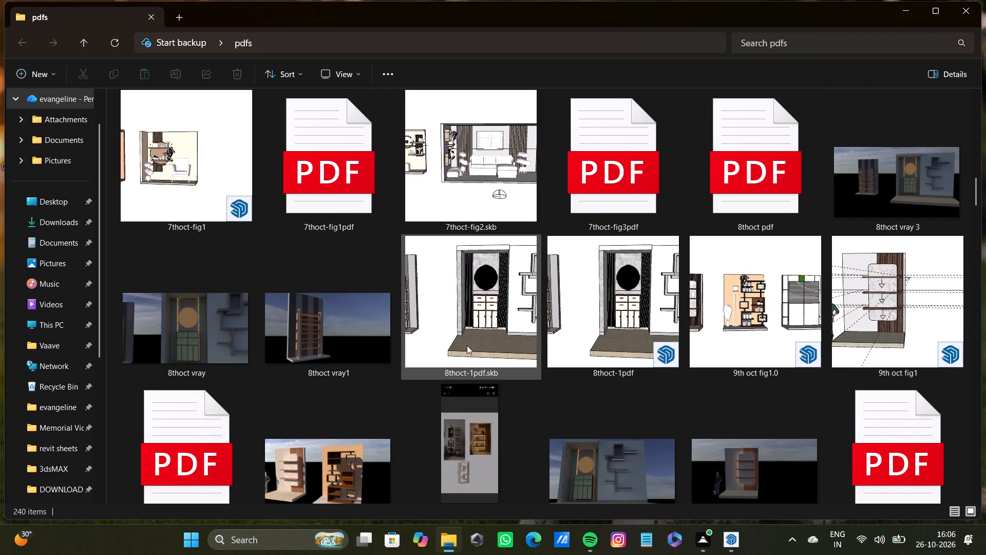
scroll(498, 355, up, 6)
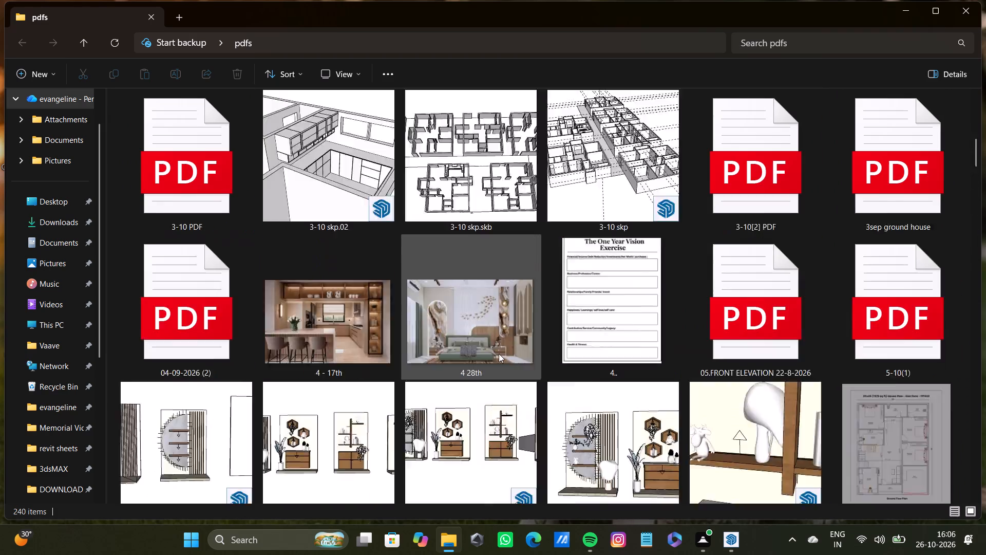
scroll(499, 354, up, 9)
scroll(499, 354, down, 4)
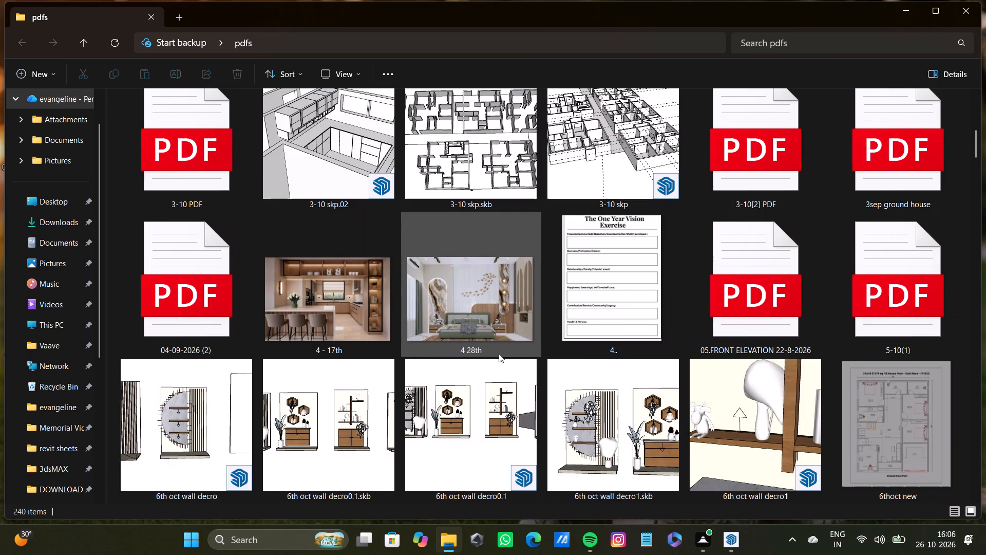
scroll(499, 354, down, 7)
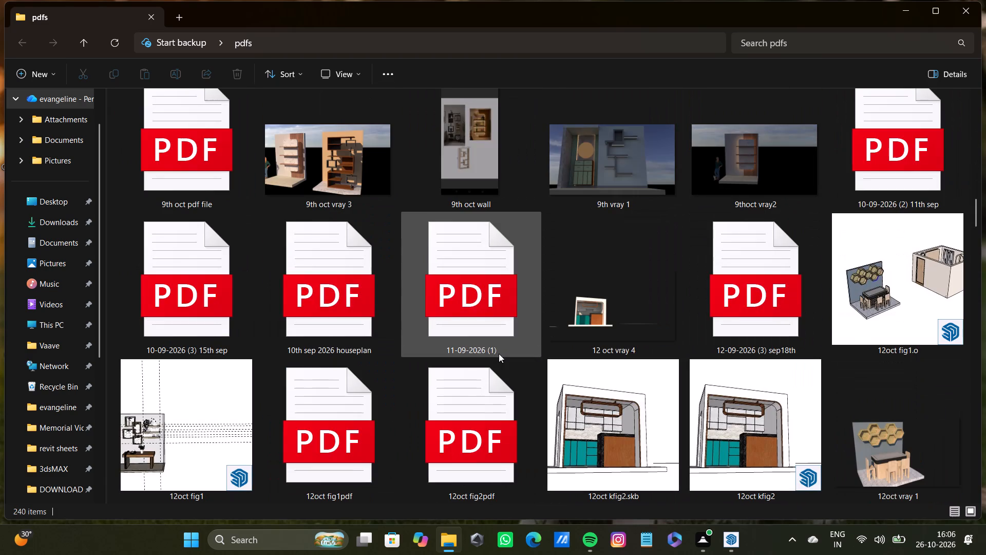
scroll(499, 354, down, 3)
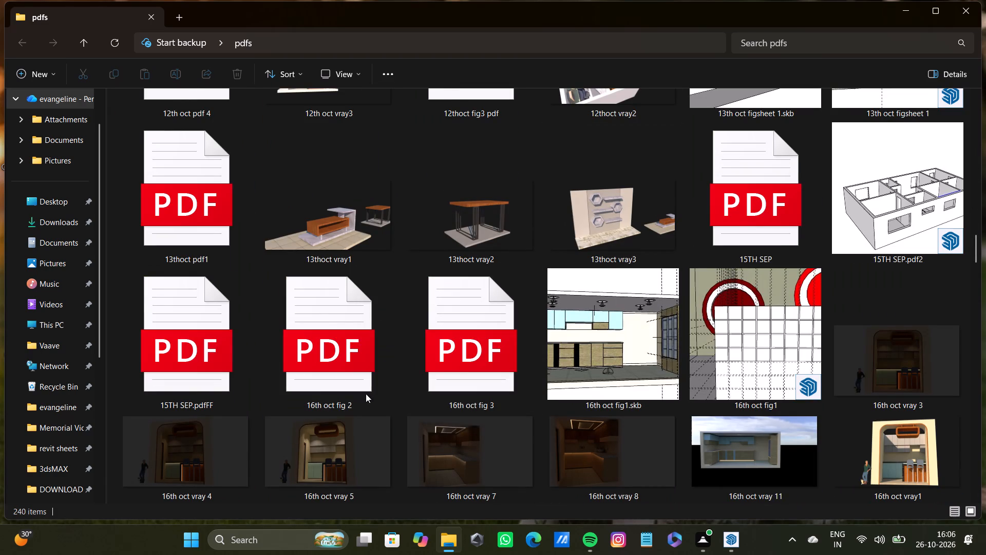
scroll(418, 355, down, 5)
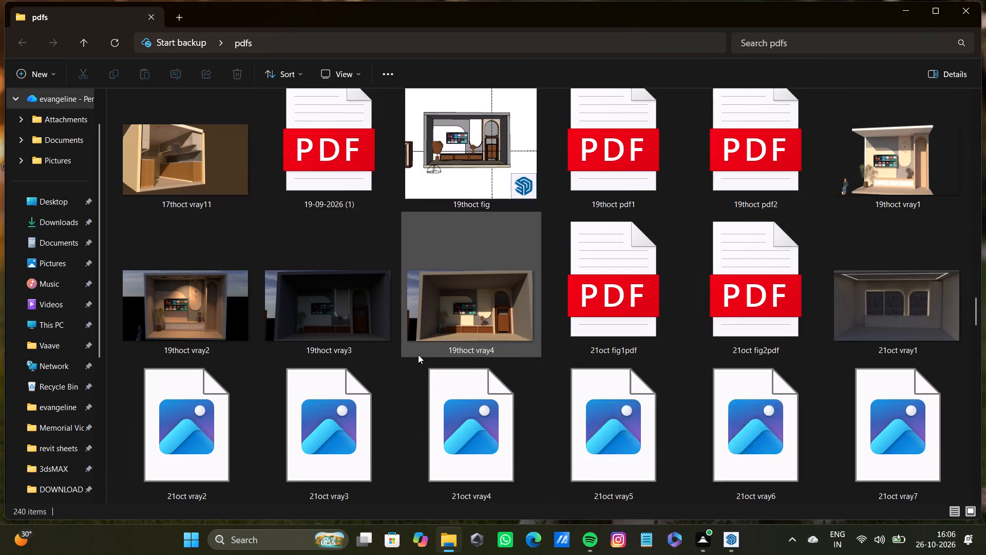
scroll(418, 375, down, 2)
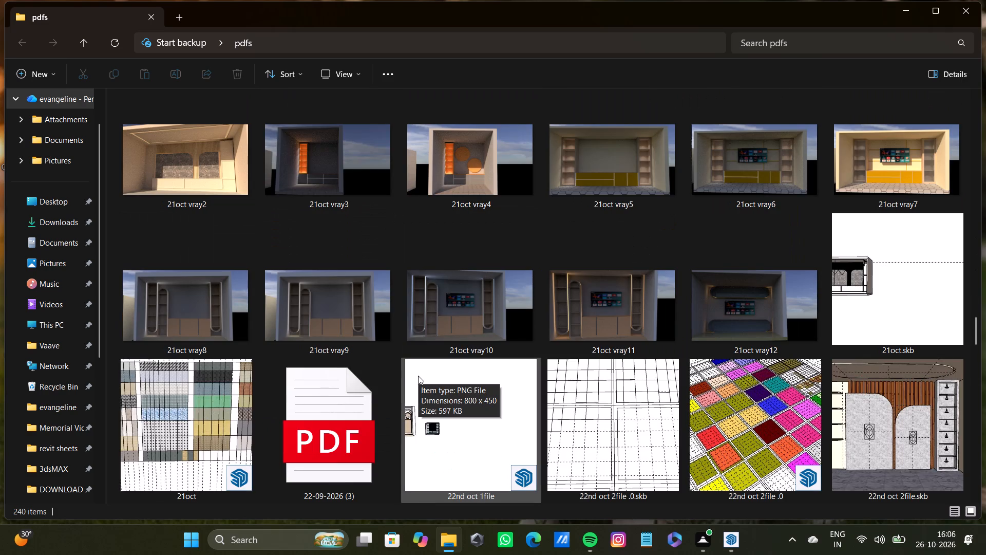
scroll(261, 328, up, 2)
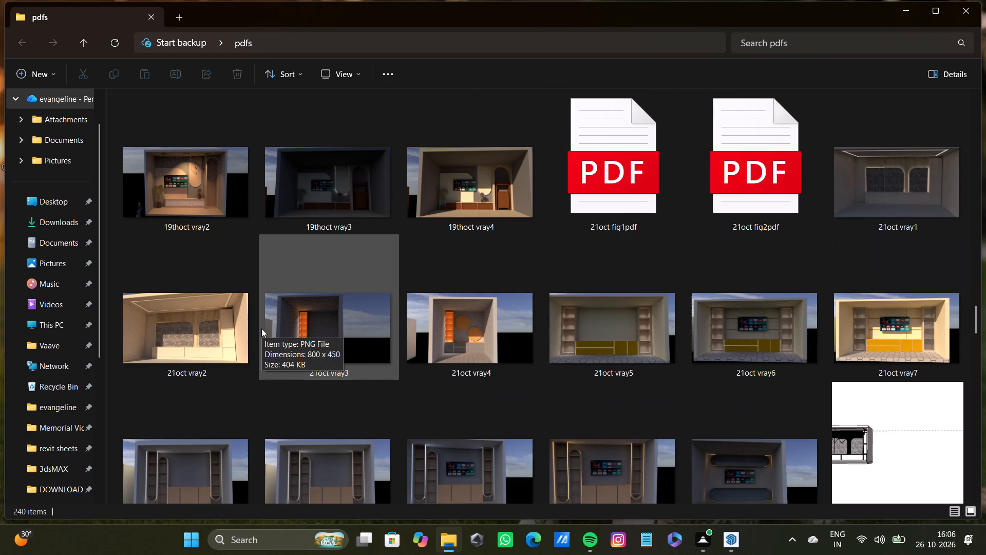
scroll(262, 323, up, 4)
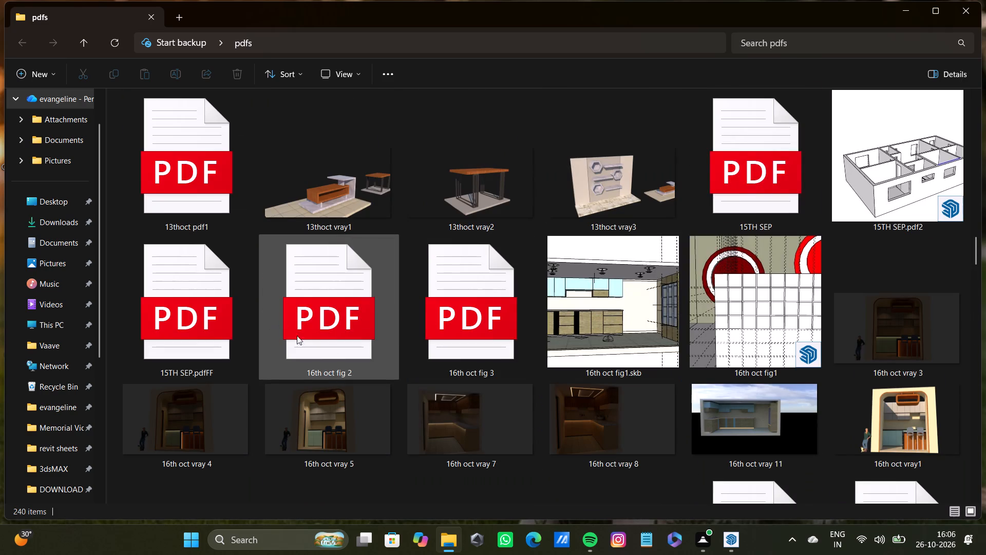
scroll(519, 421, up, 1)
scroll(518, 422, down, 2)
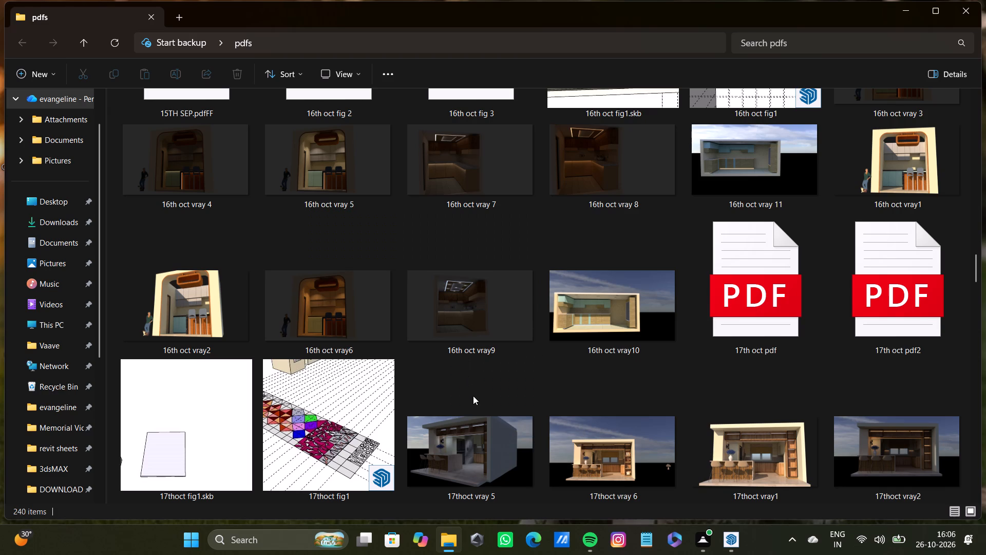
scroll(468, 454, up, 2)
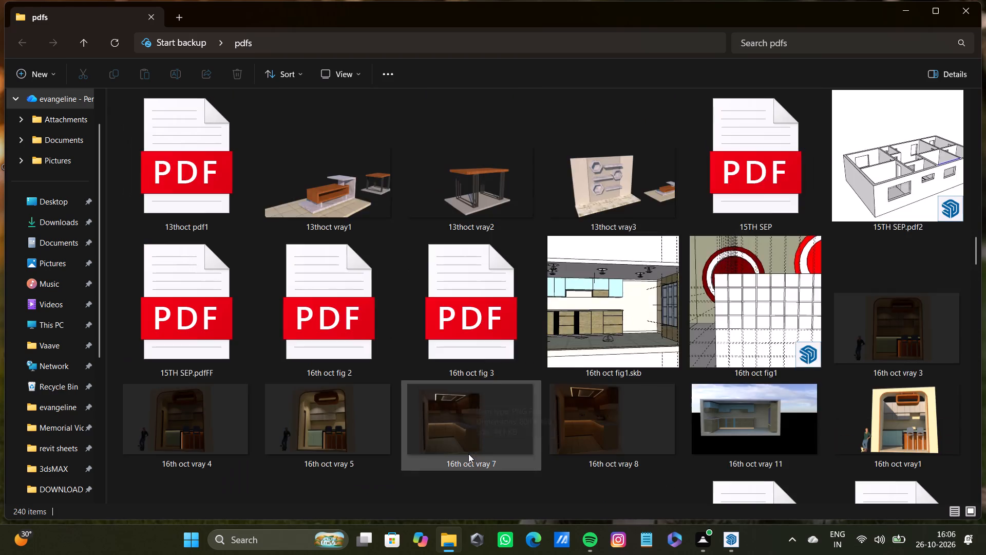
scroll(468, 454, up, 3)
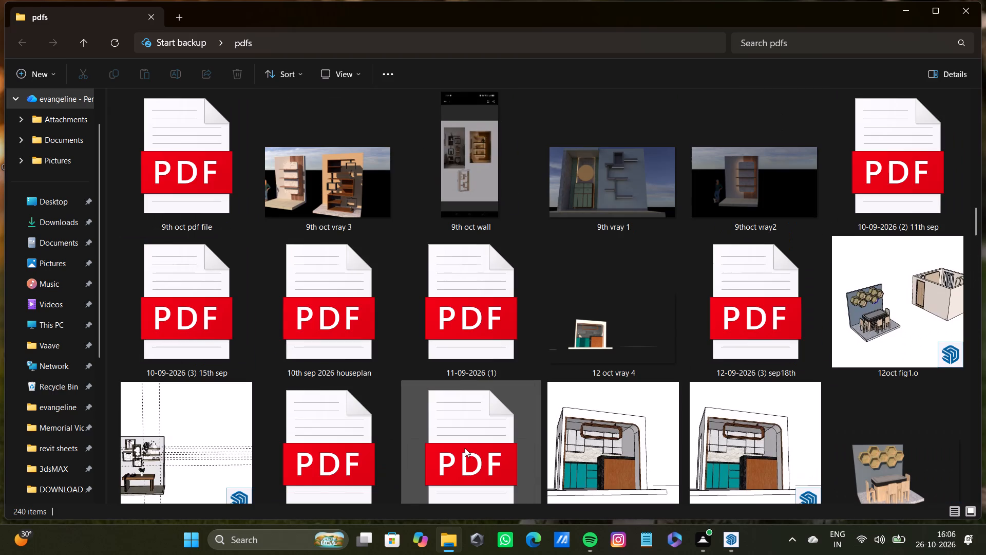
scroll(407, 357, up, 14)
View the bedroom reference image 1 28th at closer zoom and close it.
double_click(618, 151)
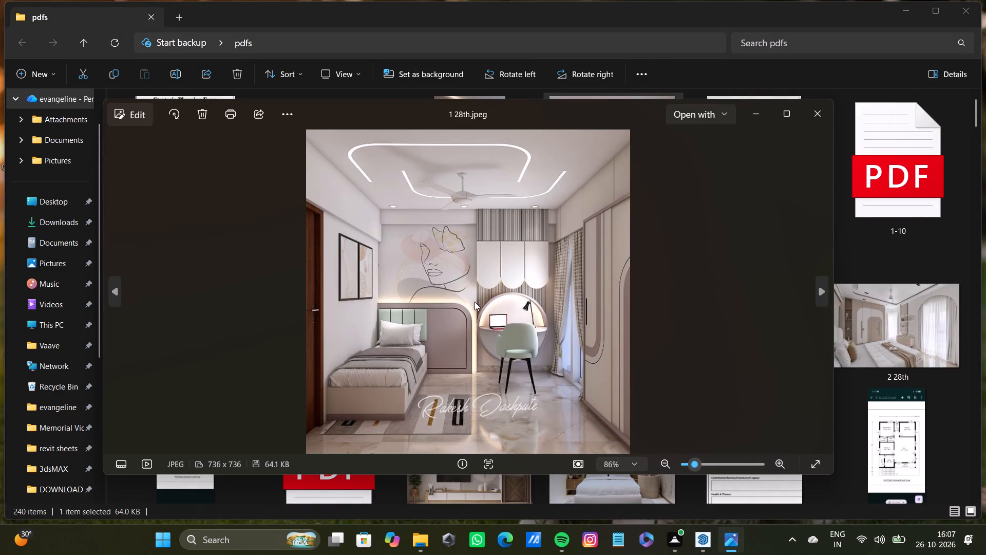
scroll(475, 302, up, 8)
scroll(476, 303, down, 7)
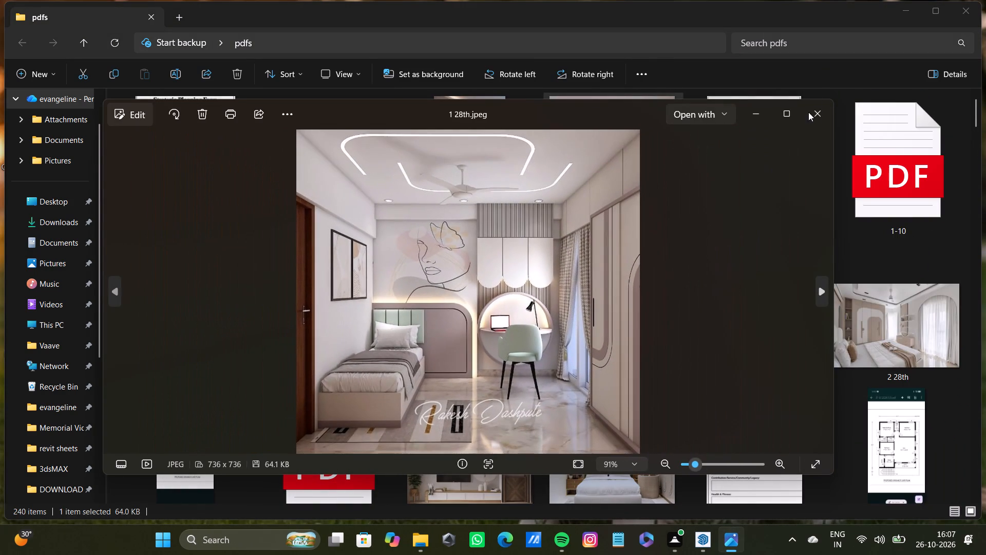
click(816, 110)
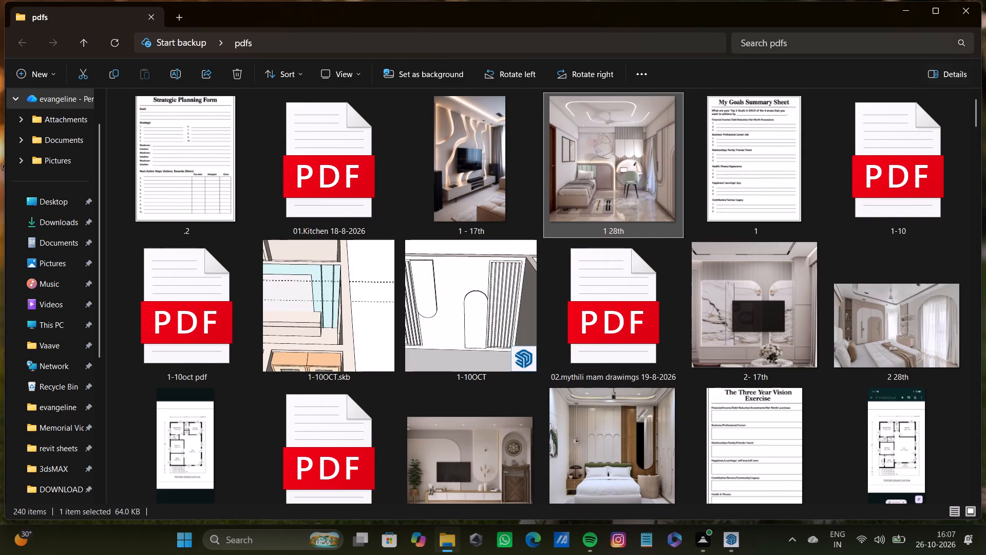
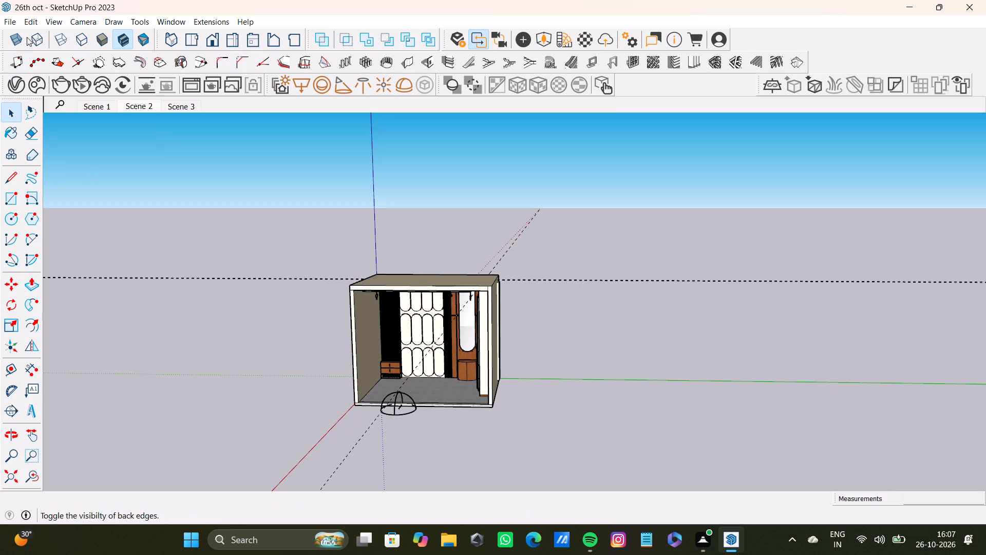
Delete all construction guides from the model.
click(32, 21)
click(130, 130)
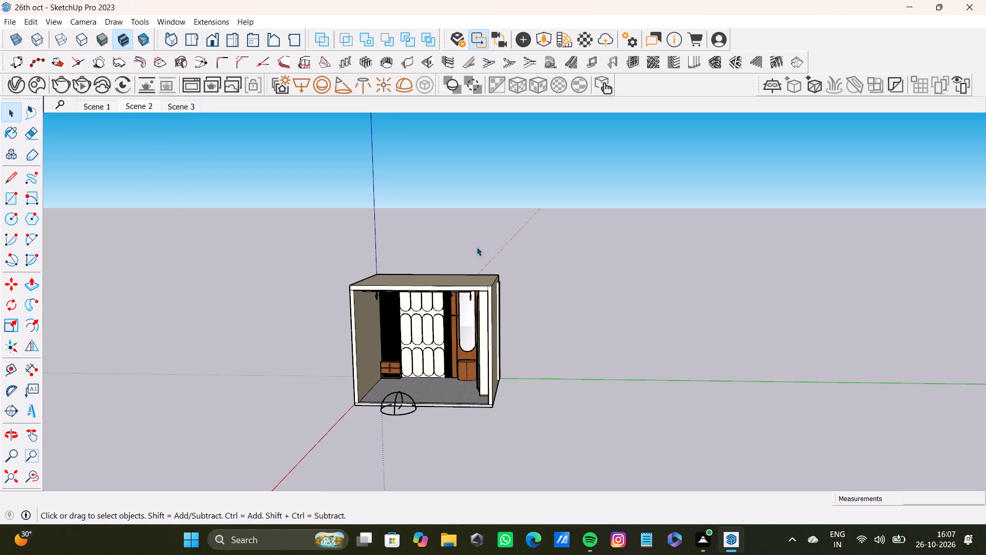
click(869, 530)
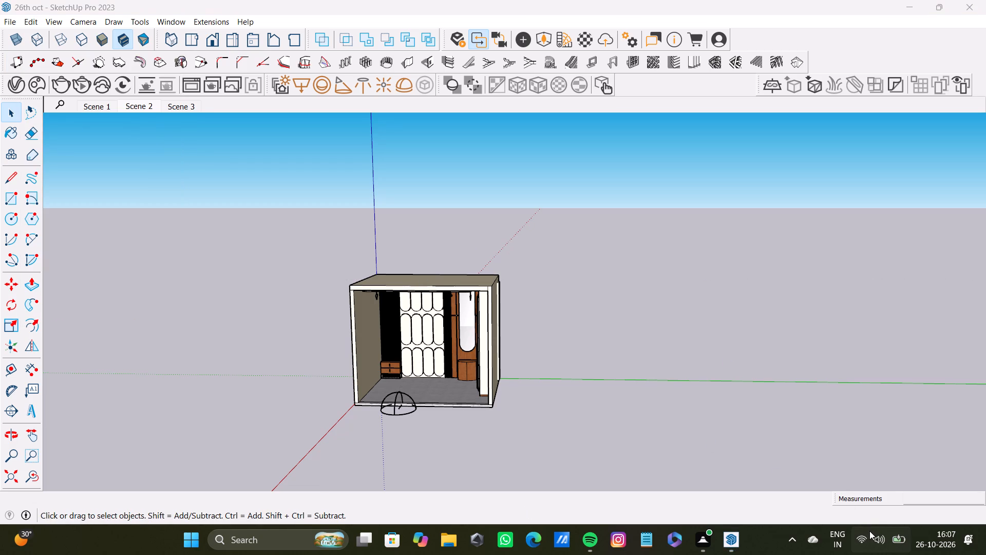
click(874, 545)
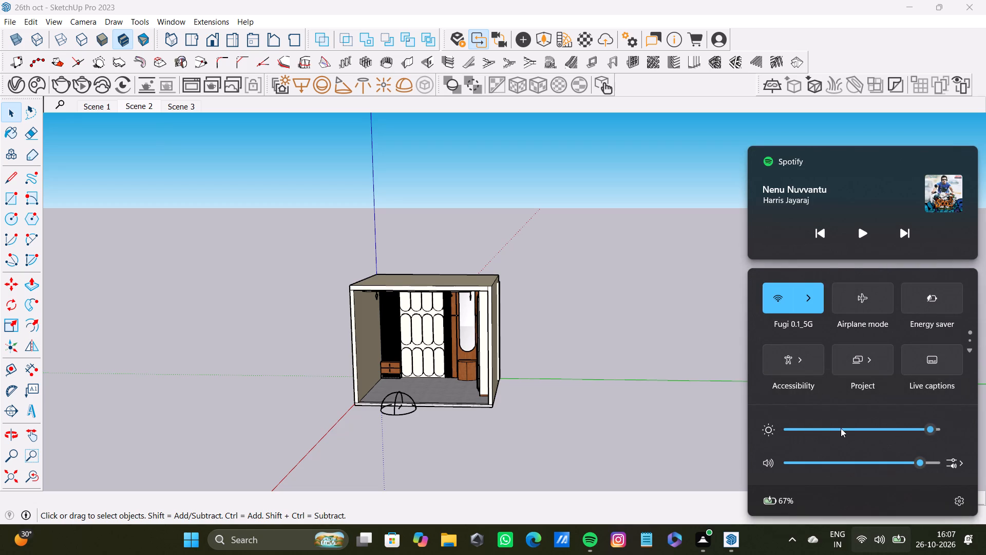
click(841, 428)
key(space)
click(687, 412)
Draw a rectangle about 23' by 54' 9" on the ground beside the bedroom, along the green axis.
scroll(490, 332, up, 9)
shift+middle_drag(492, 328, 416, 204)
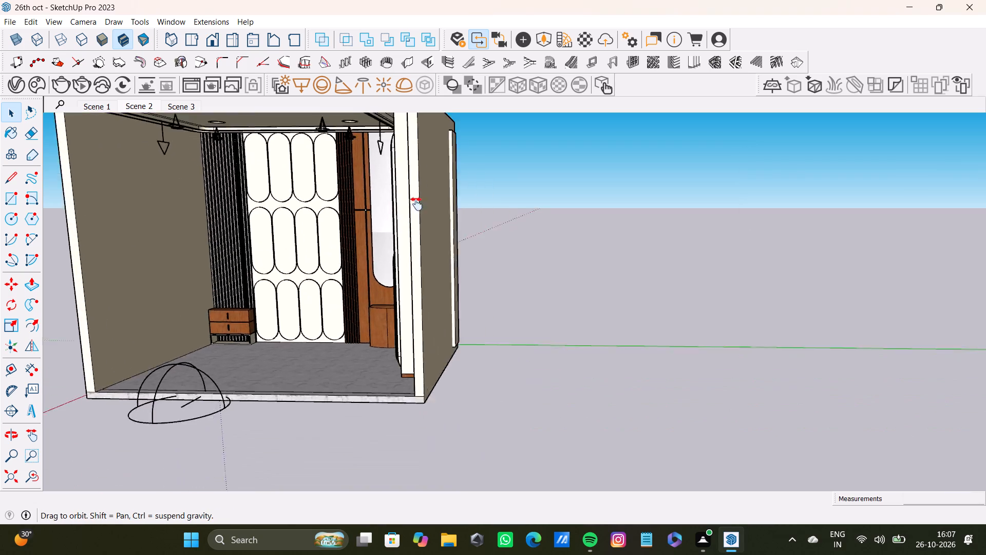
shift+middle_drag(416, 204, 418, 198)
scroll(410, 211, down, 4)
shift+middle_drag(398, 221, 221, 323)
scroll(232, 308, down, 1)
scroll(258, 341, down, 5)
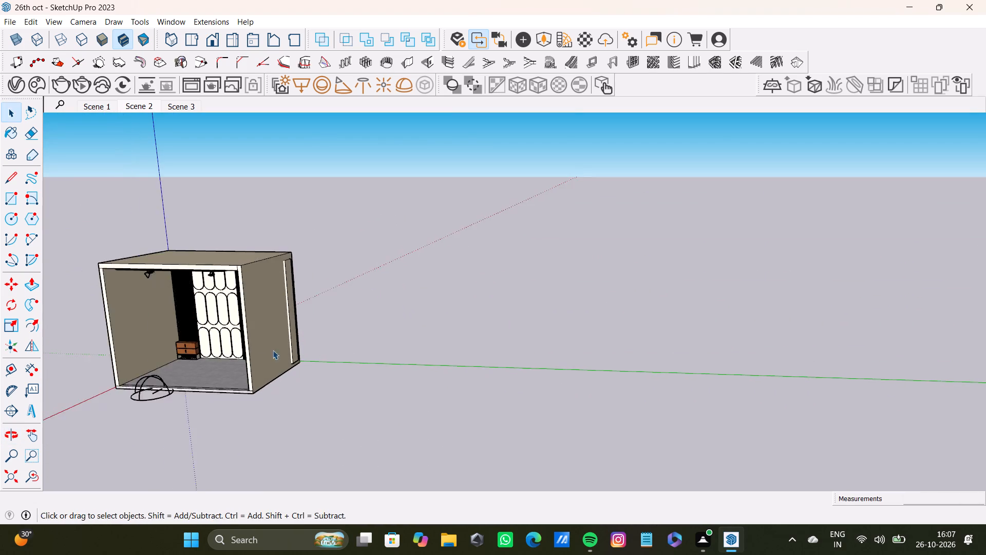
shift+middle_drag(279, 352, 288, 343)
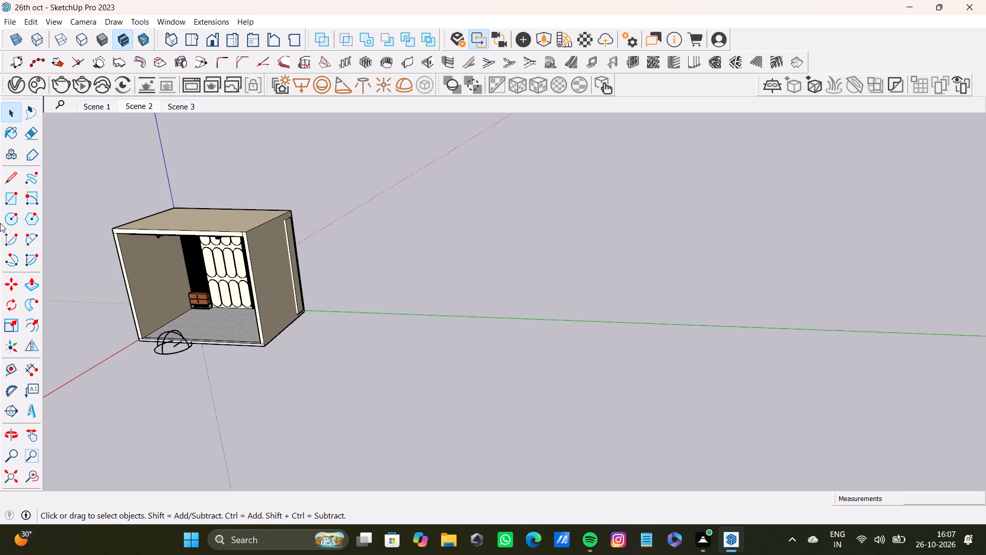
click(15, 193)
scroll(369, 316, up, 2)
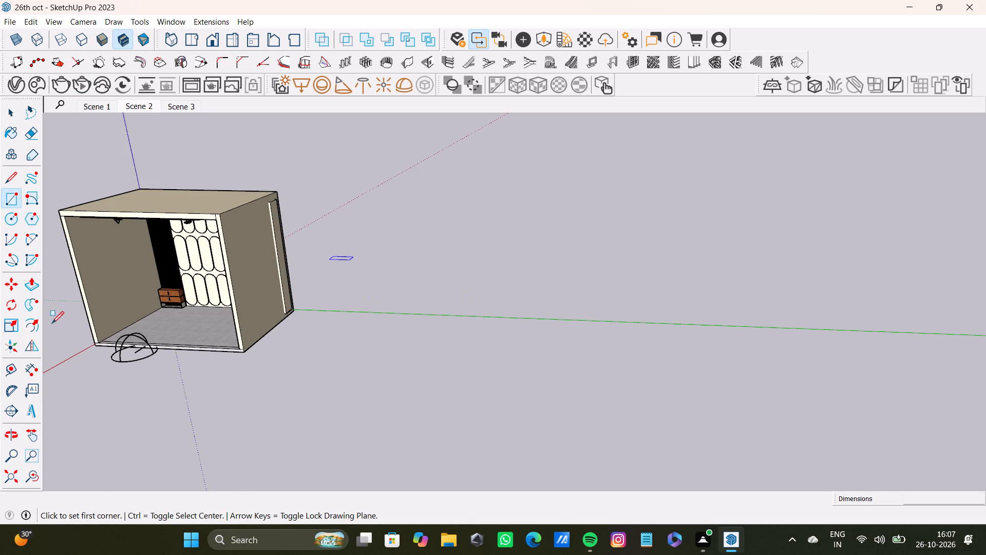
click(389, 307)
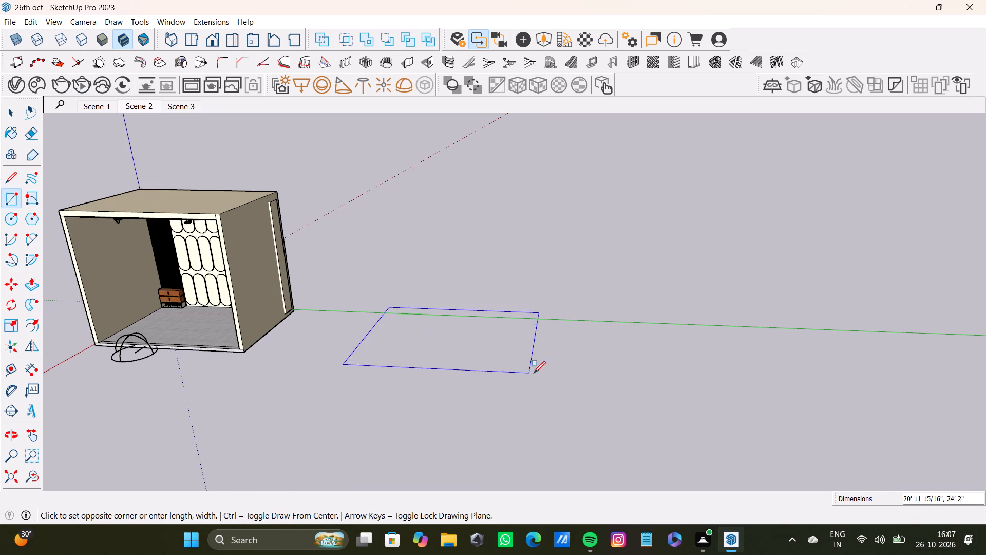
scroll(536, 372, down, 7)
shift+middle_drag(592, 376, 573, 438)
scroll(618, 422, down, 3)
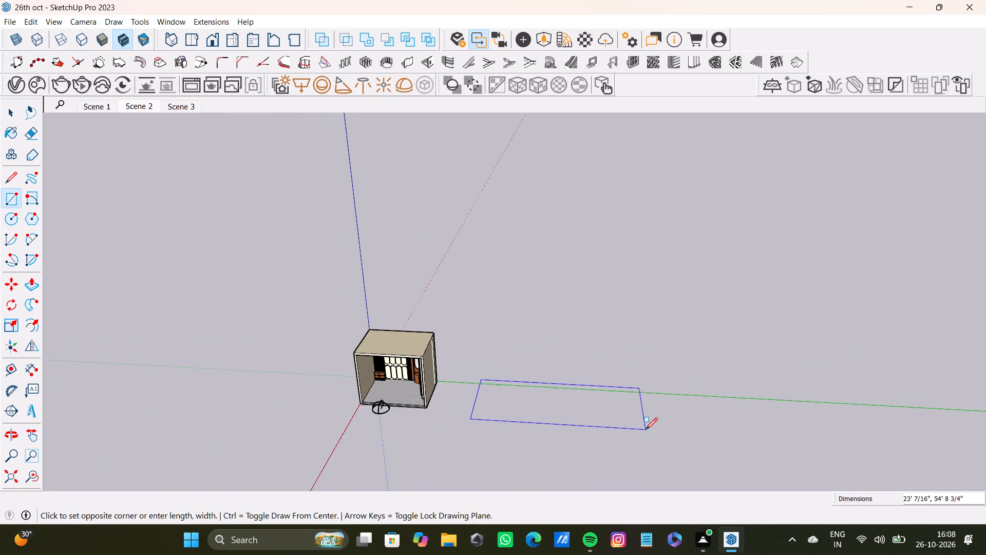
click(646, 430)
scroll(564, 403, down, 5)
key(space)
Push/Pull the new rectangle upward about 1' 5 1/2" into a floor slab.
middle_drag(539, 398, 522, 458)
scroll(522, 397, up, 8)
middle_drag(522, 397, 426, 294)
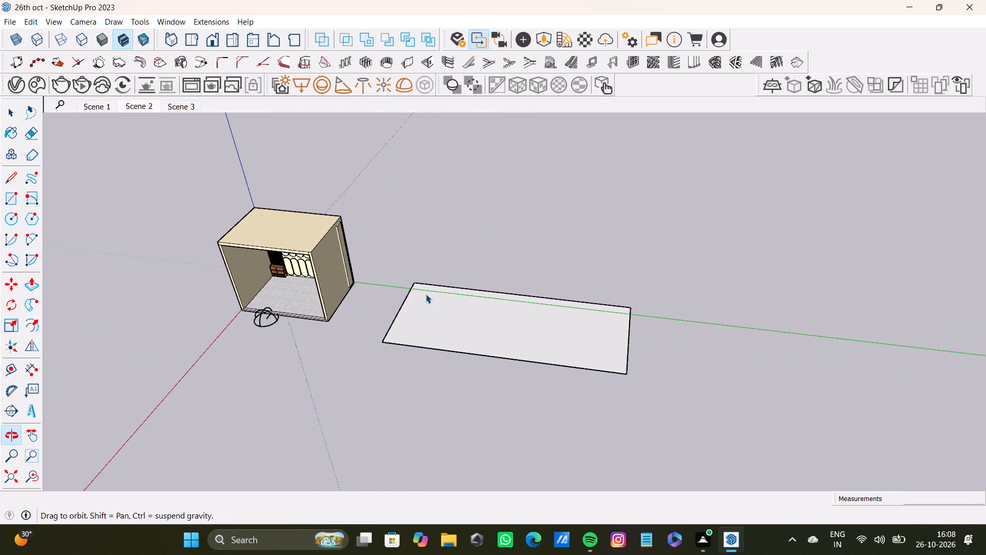
middle_drag(426, 294, 428, 298)
scroll(447, 314, up, 4)
click(447, 314)
key(p)
drag(452, 319, 442, 300)
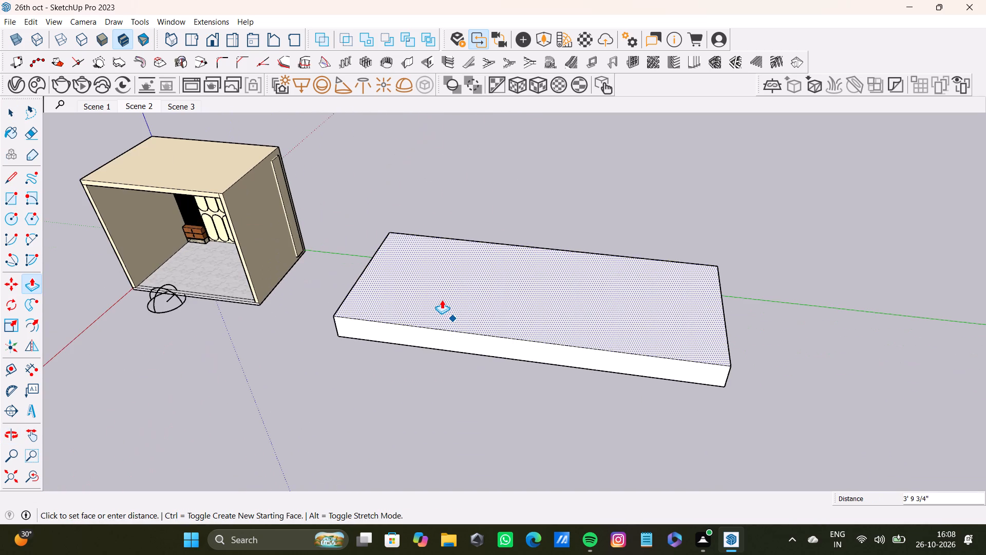
drag(442, 300, 443, 312)
scroll(443, 320, down, 4)
middle_drag(442, 327, 459, 257)
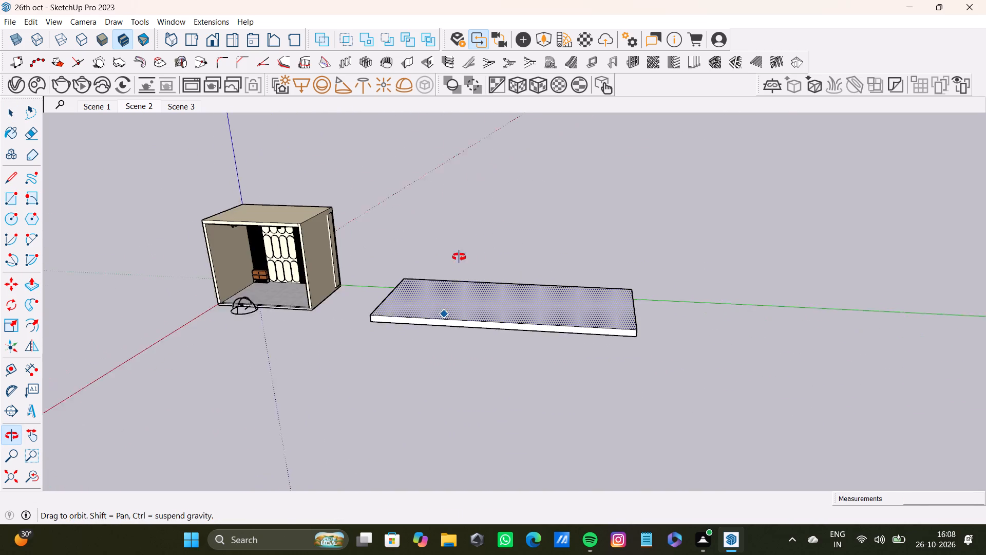
middle_drag(459, 257, 474, 256)
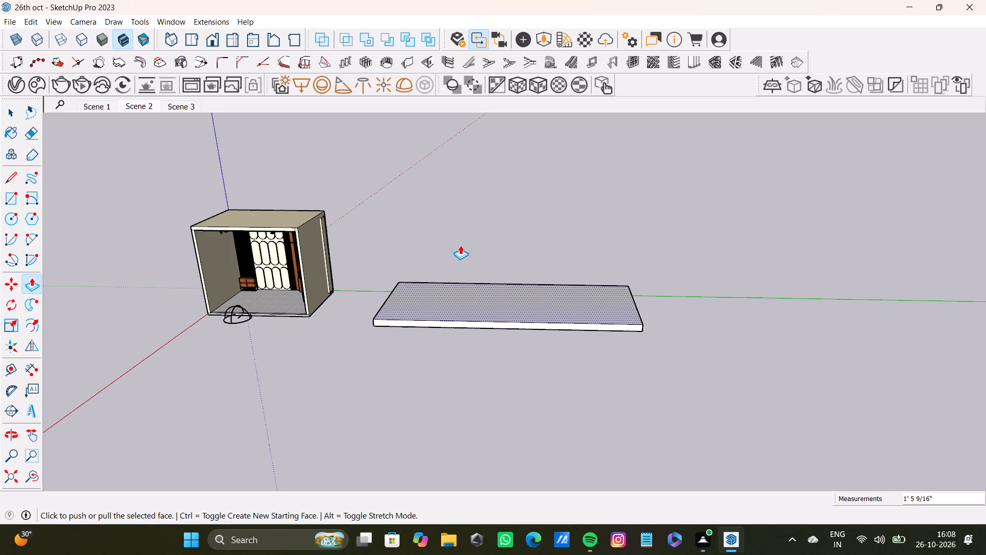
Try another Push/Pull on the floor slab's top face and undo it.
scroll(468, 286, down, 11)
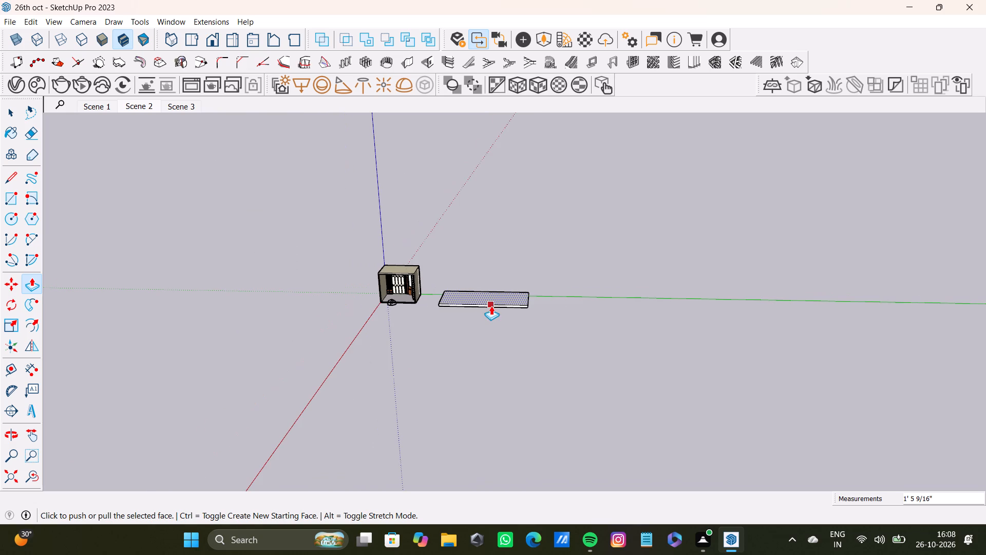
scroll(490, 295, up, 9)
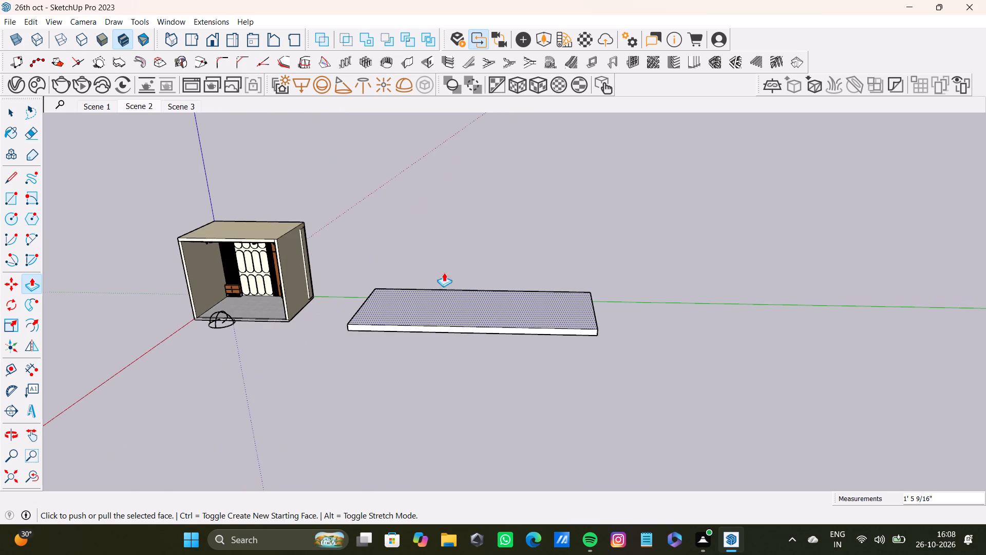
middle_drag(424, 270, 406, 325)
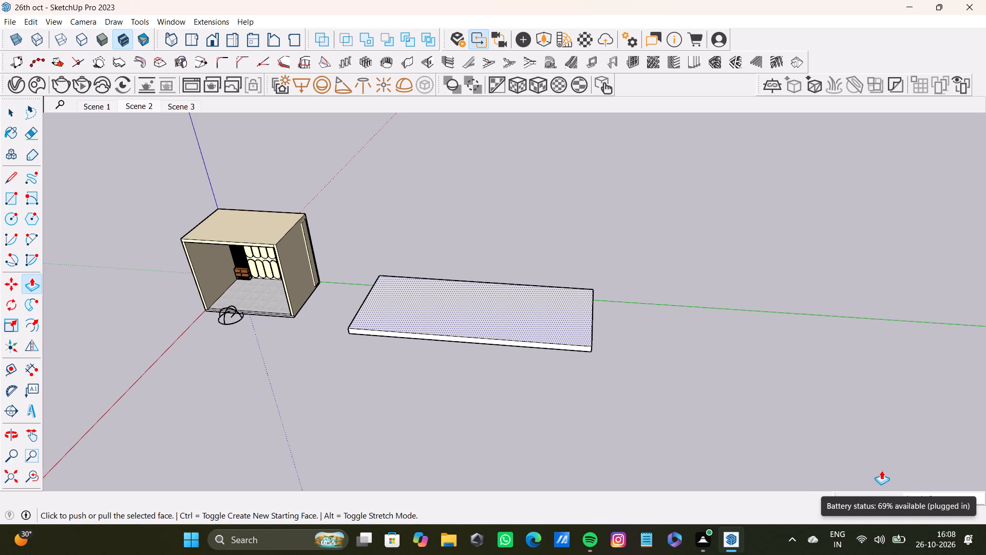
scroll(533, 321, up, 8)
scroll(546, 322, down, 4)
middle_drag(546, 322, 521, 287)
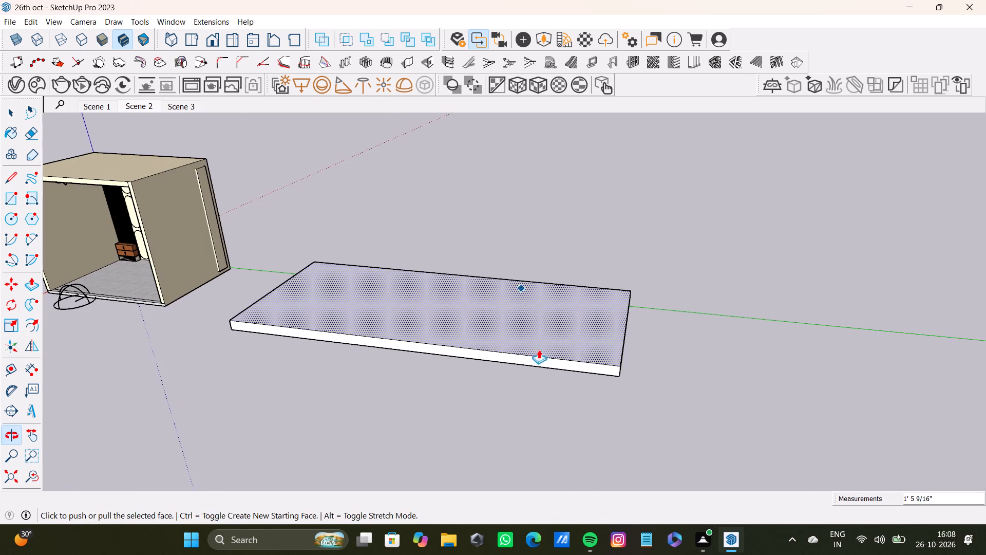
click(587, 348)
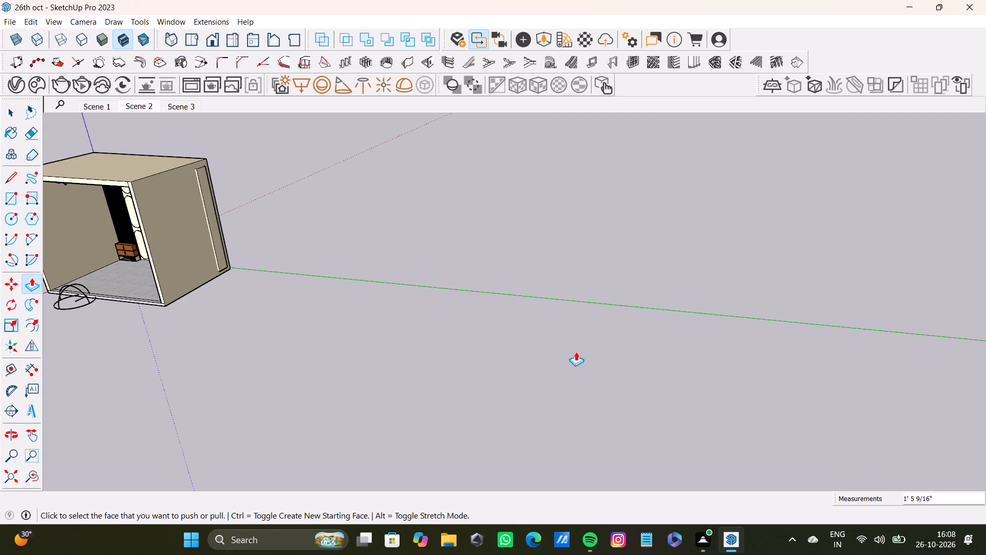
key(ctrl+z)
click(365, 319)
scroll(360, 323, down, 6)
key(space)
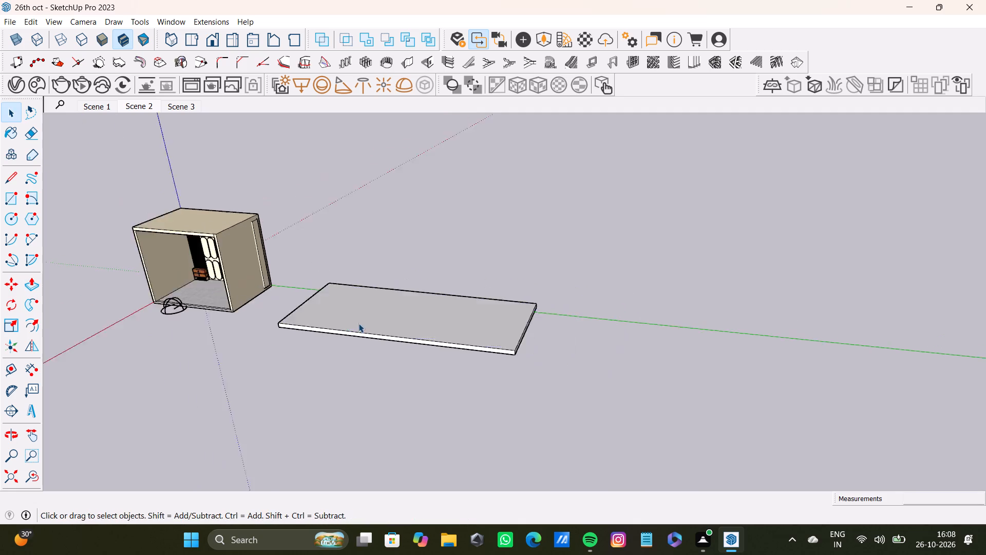
Offset the floor slab's top face outline inward by about 1' 5 1/2".
scroll(358, 323, down, 2)
middle_drag(358, 323, 389, 326)
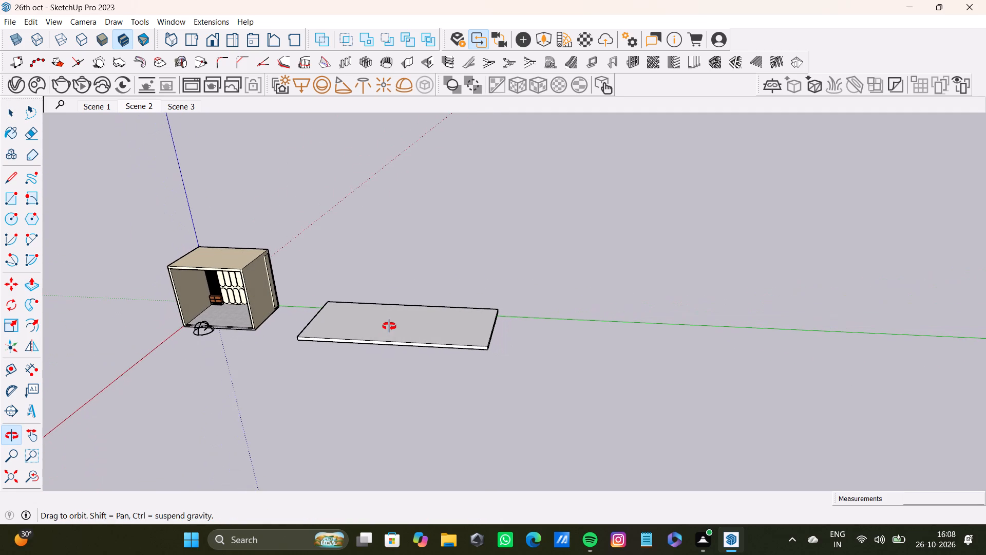
middle_drag(389, 326, 408, 323)
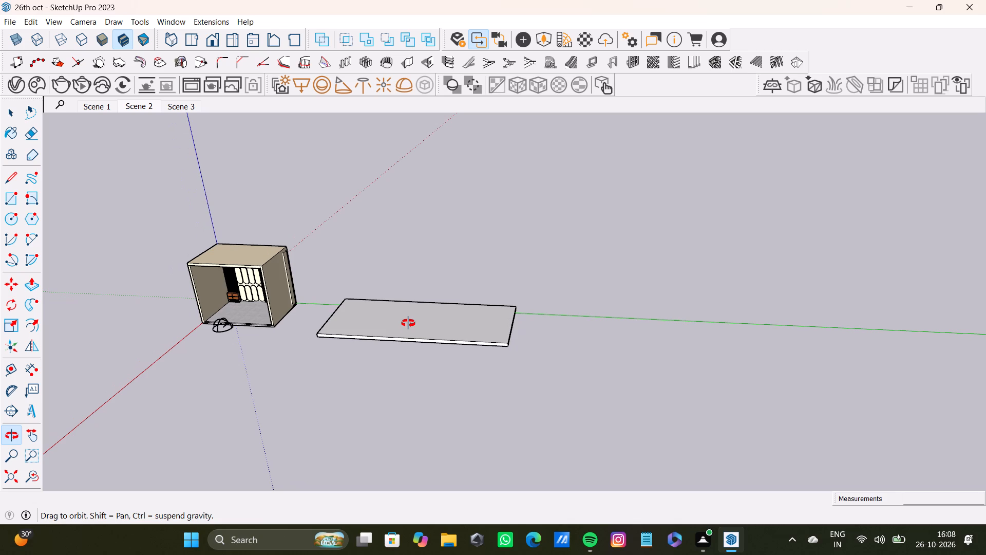
middle_drag(408, 323, 393, 330)
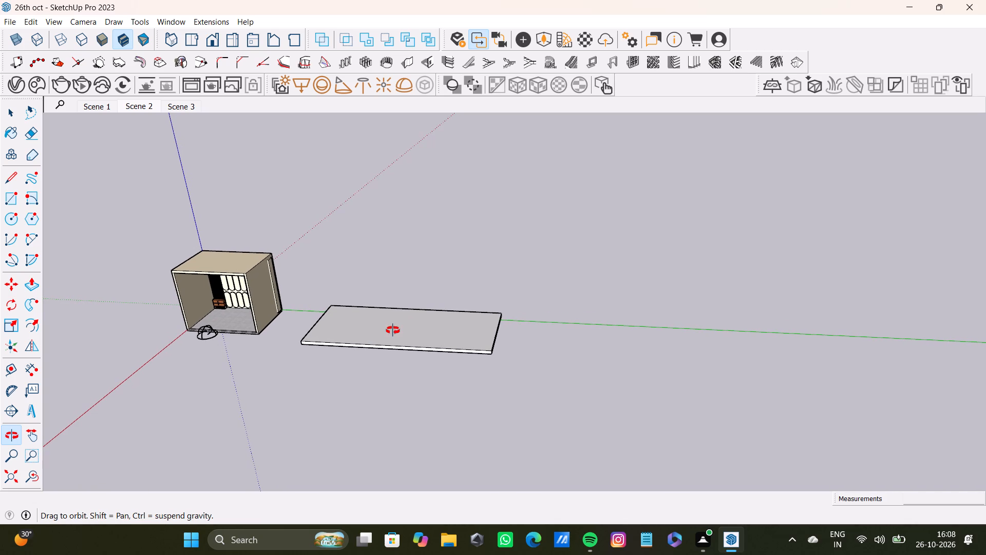
middle_drag(393, 330, 385, 392)
key(space)
click(356, 320)
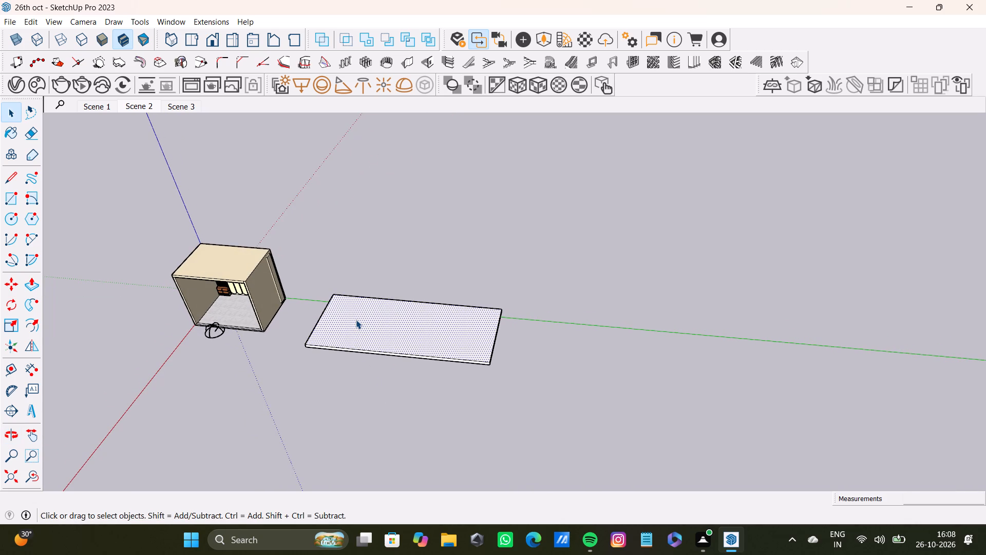
key(f)
drag(367, 320, 370, 304)
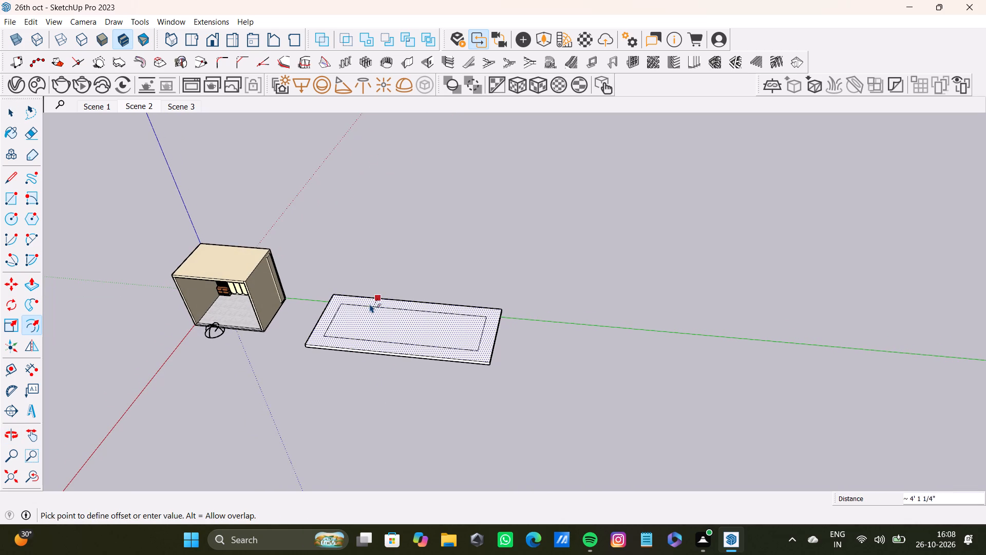
drag(370, 304, 368, 301)
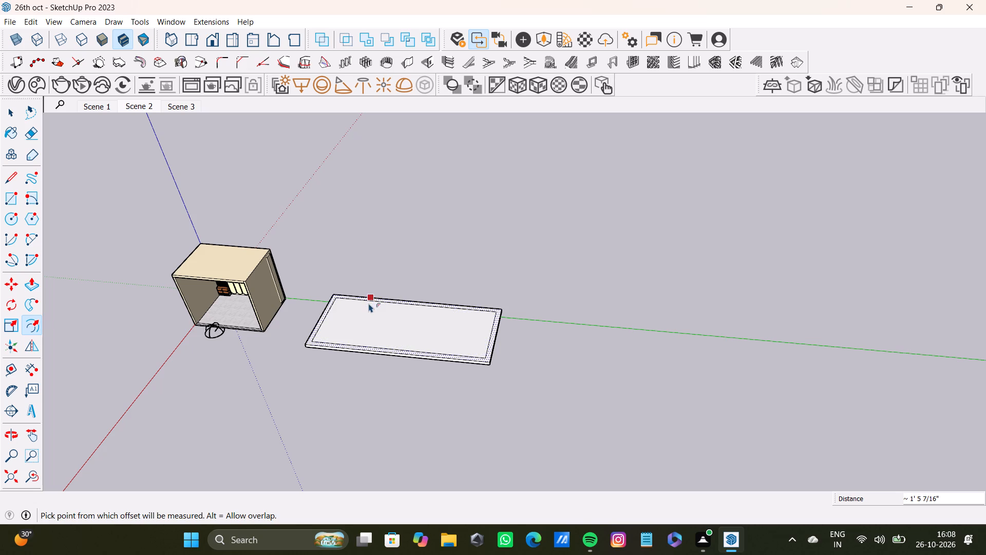
key(space)
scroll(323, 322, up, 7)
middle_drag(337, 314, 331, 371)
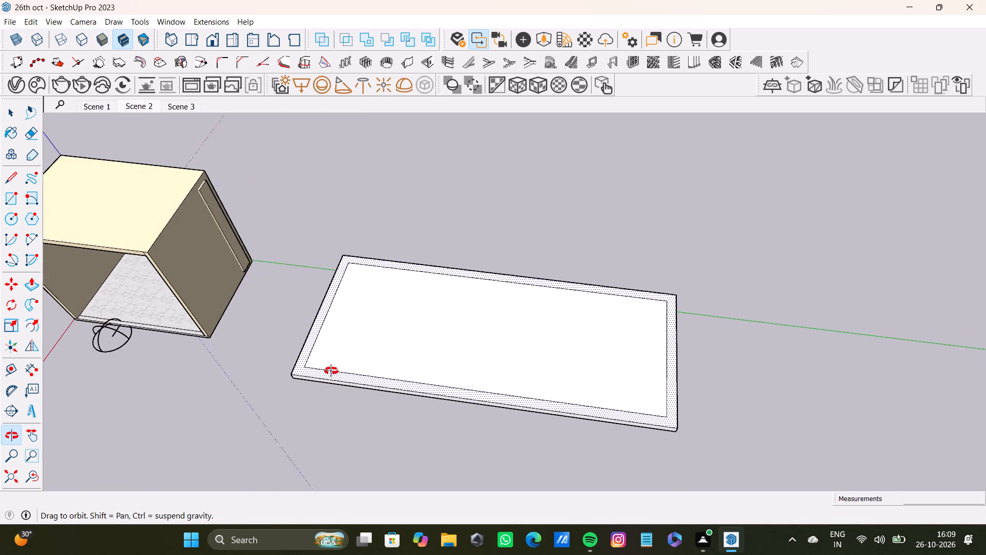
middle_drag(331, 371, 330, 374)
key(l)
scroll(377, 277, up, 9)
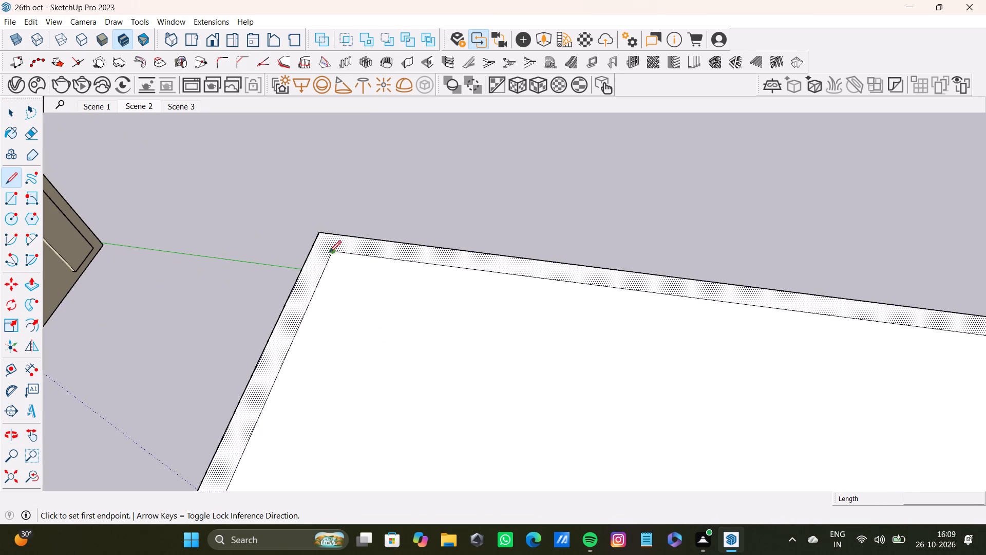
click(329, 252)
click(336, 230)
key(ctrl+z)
Draw lines from both rear corners of the inner outline to the slab's side edges, separating the rear border strip.
key(l)
scroll(333, 253, up, 4)
drag(333, 251, 325, 249)
click(303, 246)
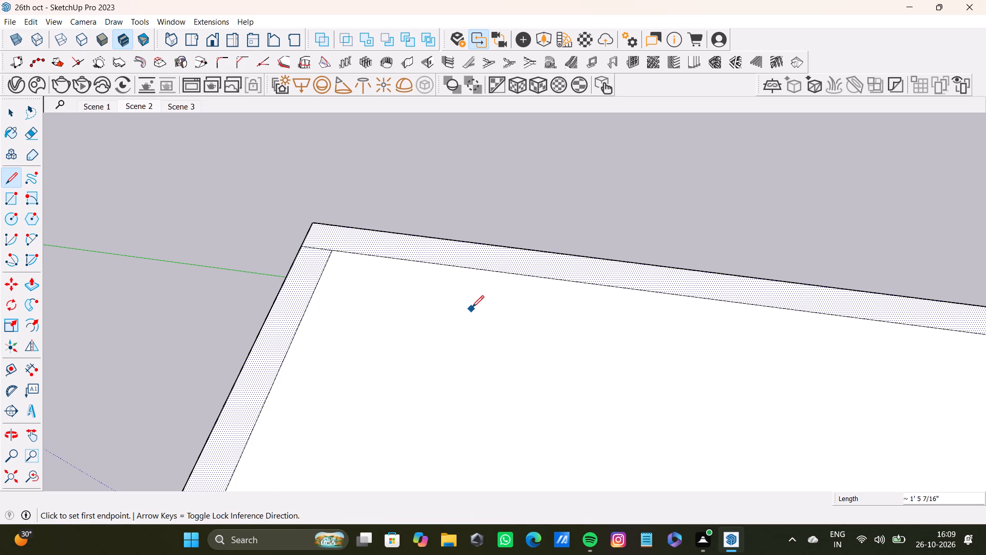
scroll(472, 307, down, 16)
shift+middle_drag(553, 357, 438, 359)
scroll(609, 352, up, 10)
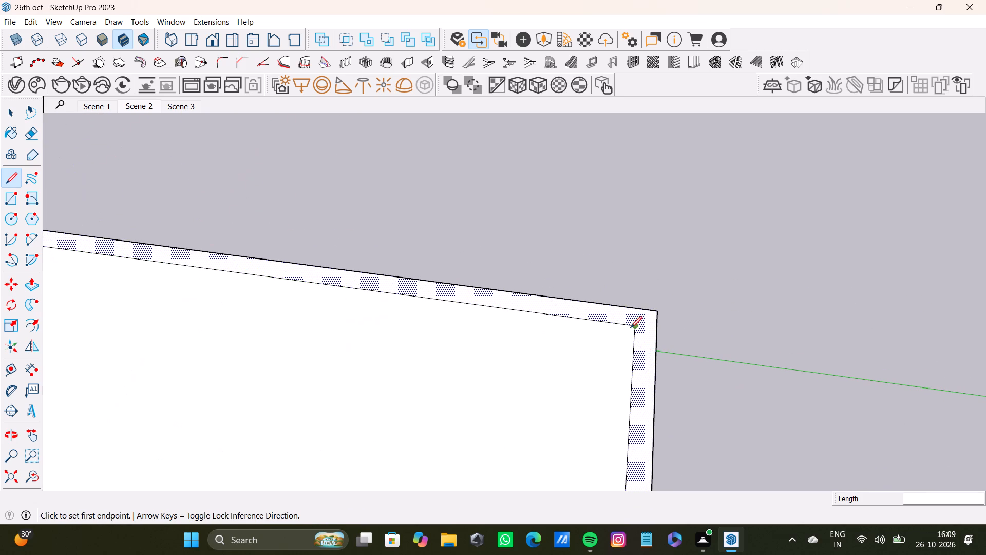
click(634, 325)
click(658, 324)
key(space)
scroll(548, 342, down, 6)
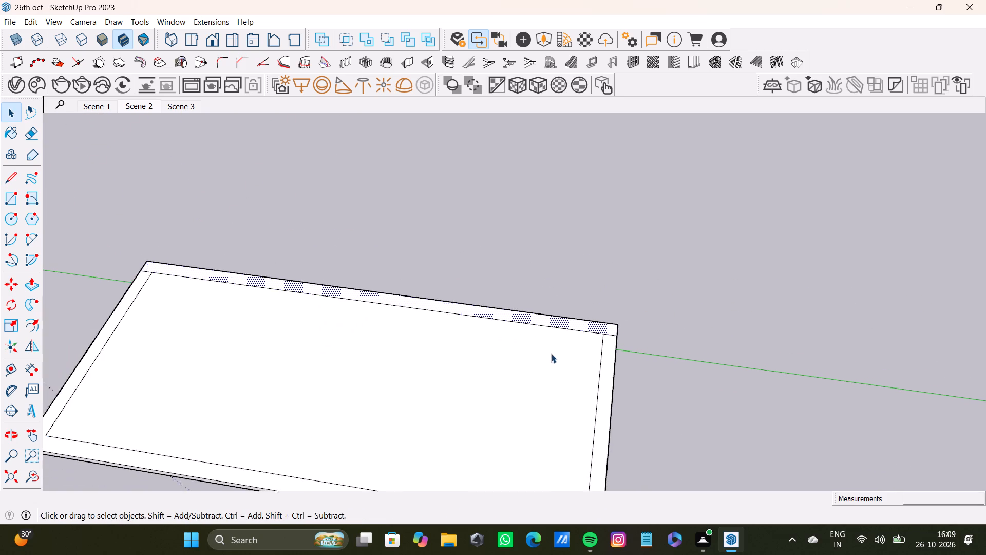
Push/Pull the rear border strip of the floor slab upward about 16' 6 1/2" into a back wall.
scroll(551, 354, down, 6)
scroll(545, 362, up, 1)
middle_drag(545, 362, 571, 237)
scroll(396, 296, down, 4)
shift+middle_drag(385, 314, 294, 307)
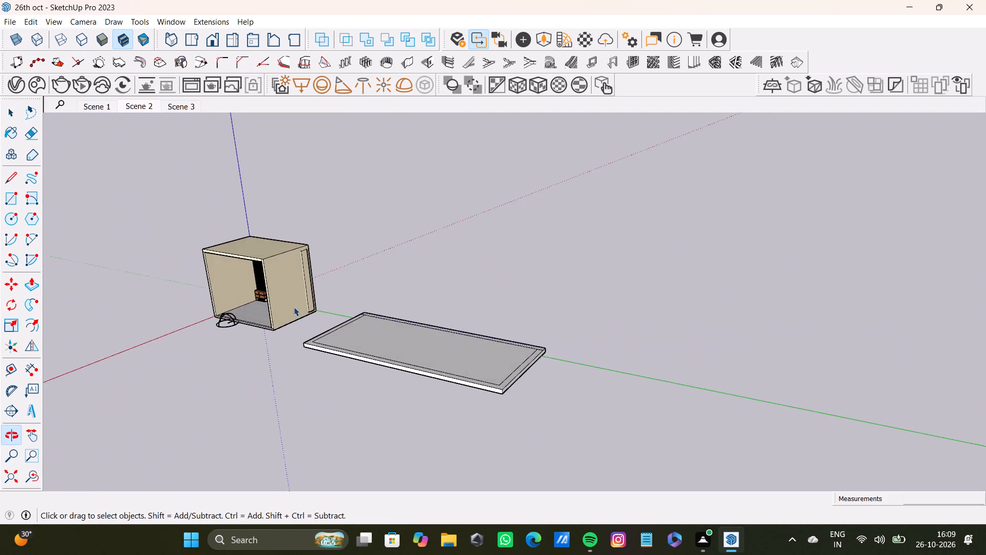
shift+middle_drag(294, 307, 294, 306)
scroll(354, 317, down, 3)
scroll(355, 322, up, 10)
middle_drag(355, 328, 403, 382)
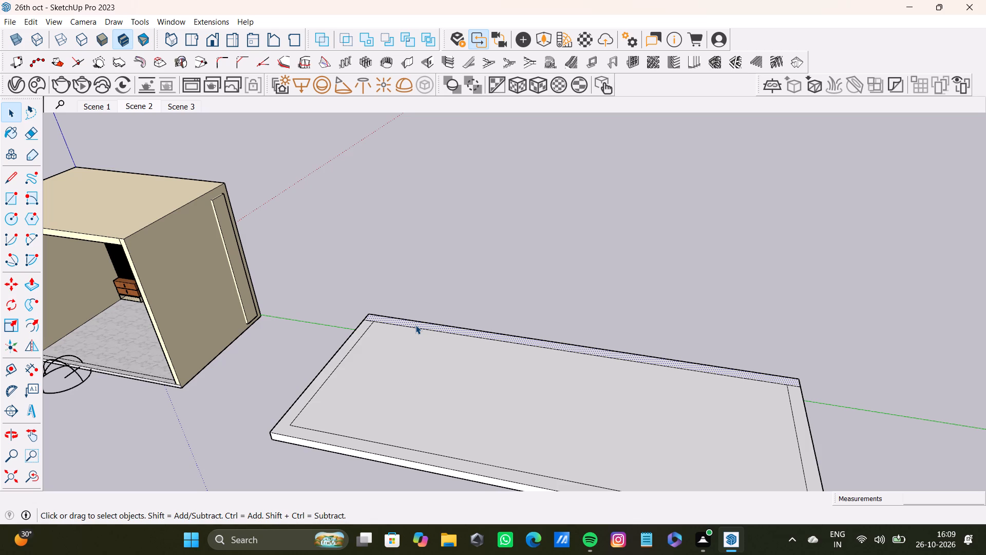
click(415, 325)
key(p)
drag(415, 325, 369, 212)
scroll(383, 242, down, 7)
middle_drag(363, 283, 442, 213)
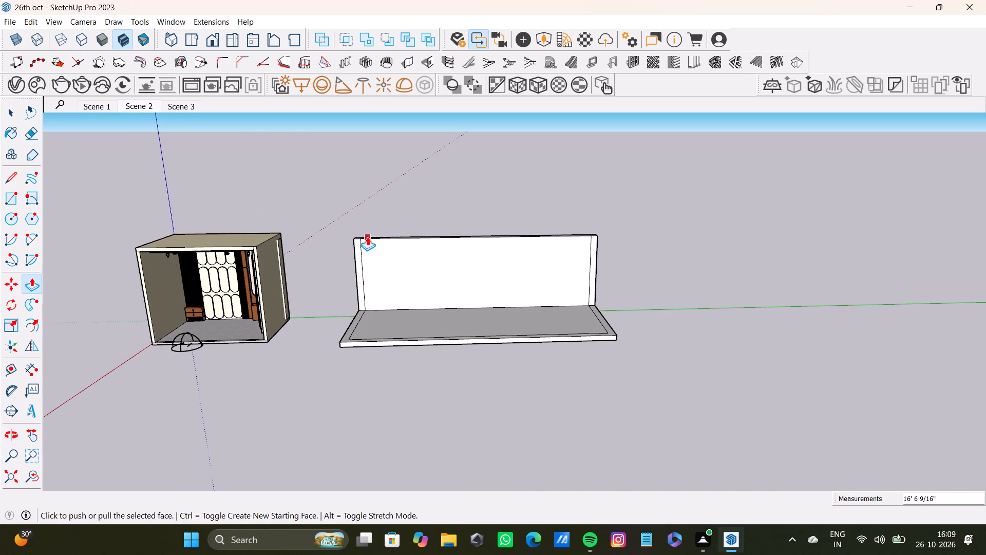
Push/Pull the back wall's top face further upward in successive pulls, the last about 4' 5 1/2".
scroll(367, 237, up, 8)
middle_drag(353, 247, 502, 277)
scroll(341, 288, up, 3)
drag(303, 251, 252, 162)
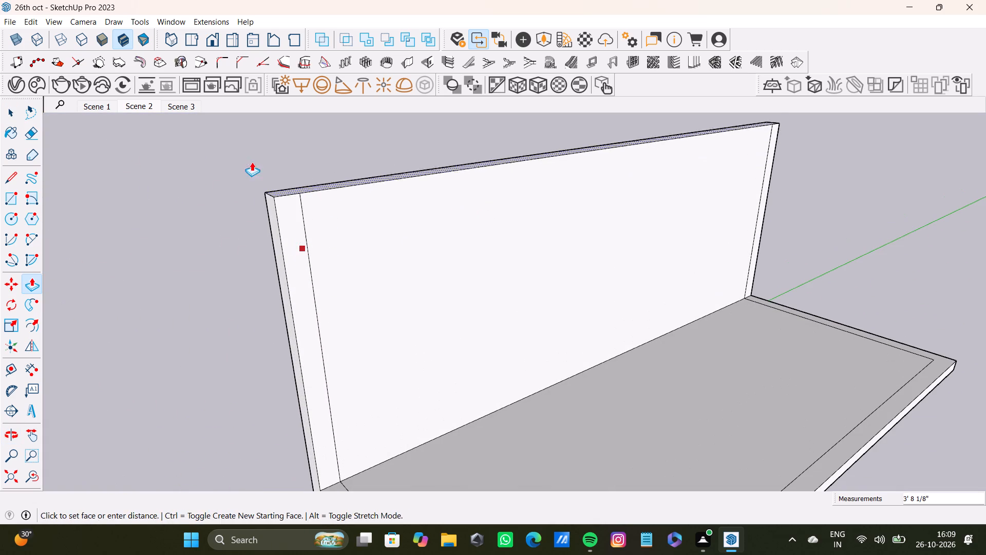
drag(252, 162, 244, 154)
drag(279, 156, 240, 92)
scroll(242, 171, down, 12)
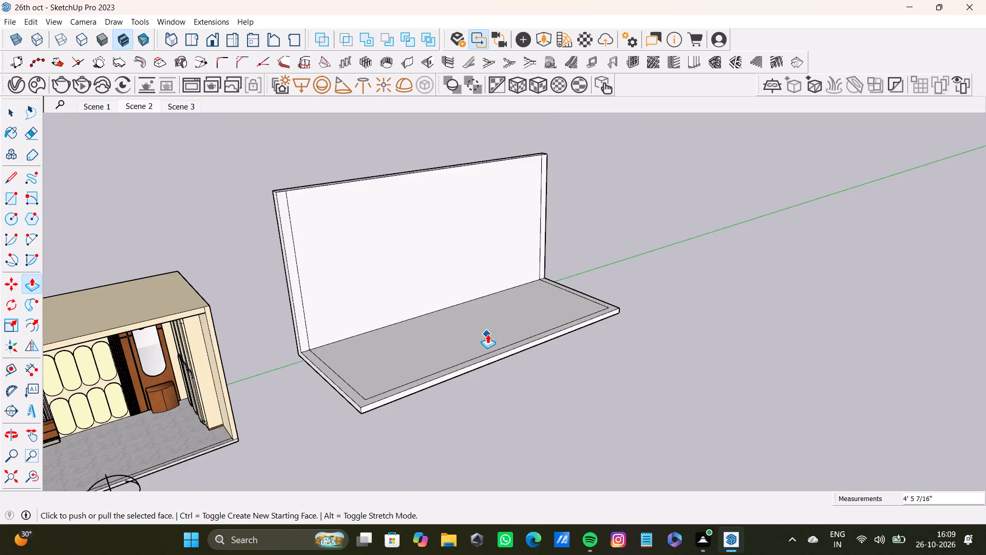
middle_drag(489, 332, 361, 358)
scroll(427, 376, up, 7)
key(space)
Push/Pull the narrow end strip of the back wall nearest the bedroom forward to the slab's front edge as a side wall.
scroll(404, 331, down, 8)
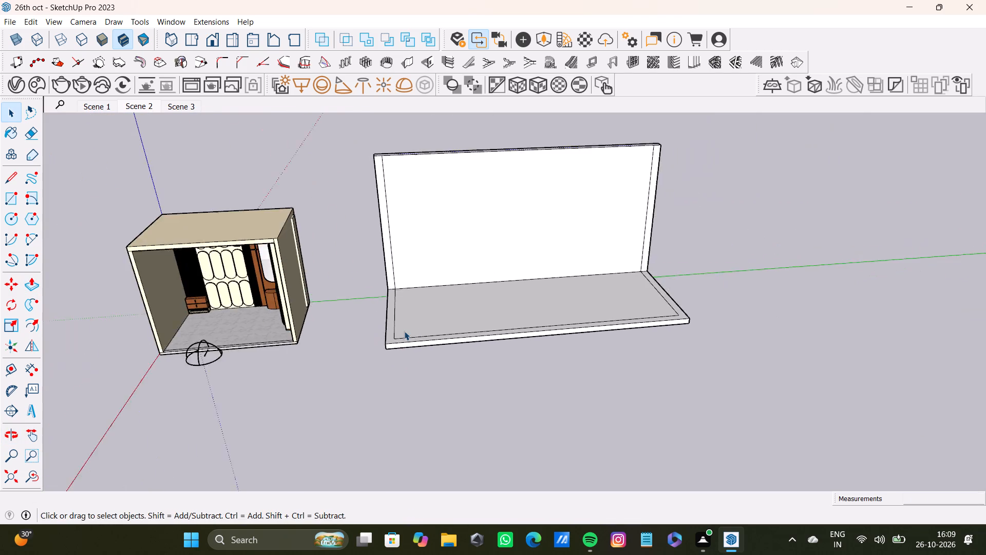
scroll(404, 331, down, 1)
shift+middle_drag(420, 321, 349, 332)
scroll(377, 299, up, 5)
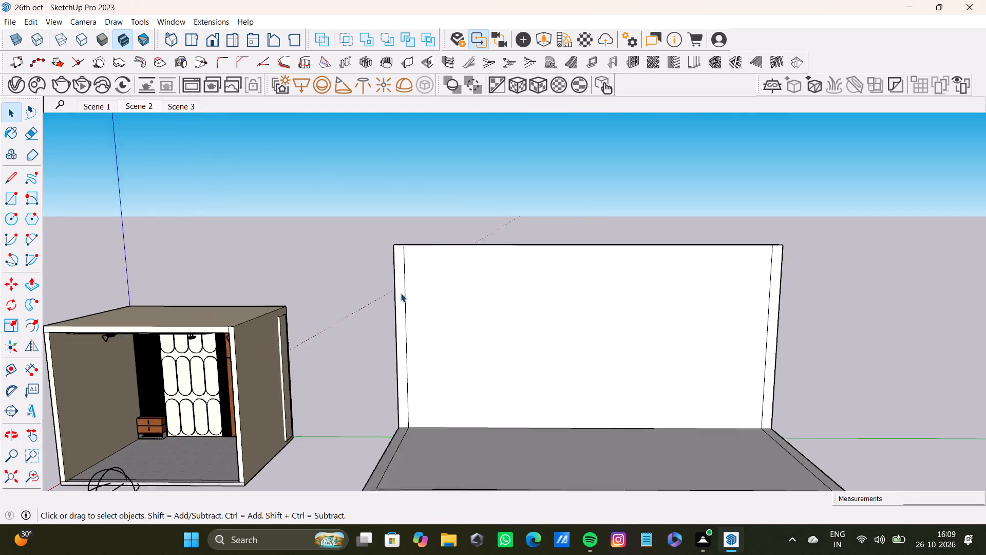
scroll(401, 293, up, 2)
key(space)
click(402, 305)
key(p)
drag(402, 305, 381, 364)
scroll(381, 364, down, 3)
shift+middle_drag(381, 364, 326, 322)
scroll(330, 378, up, 3)
drag(348, 378, 347, 404)
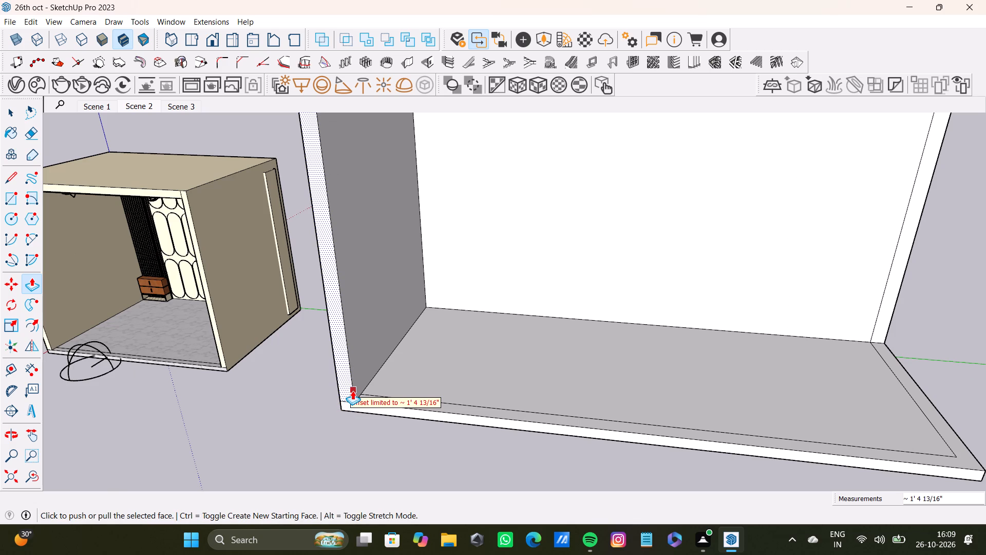
scroll(366, 374, down, 2)
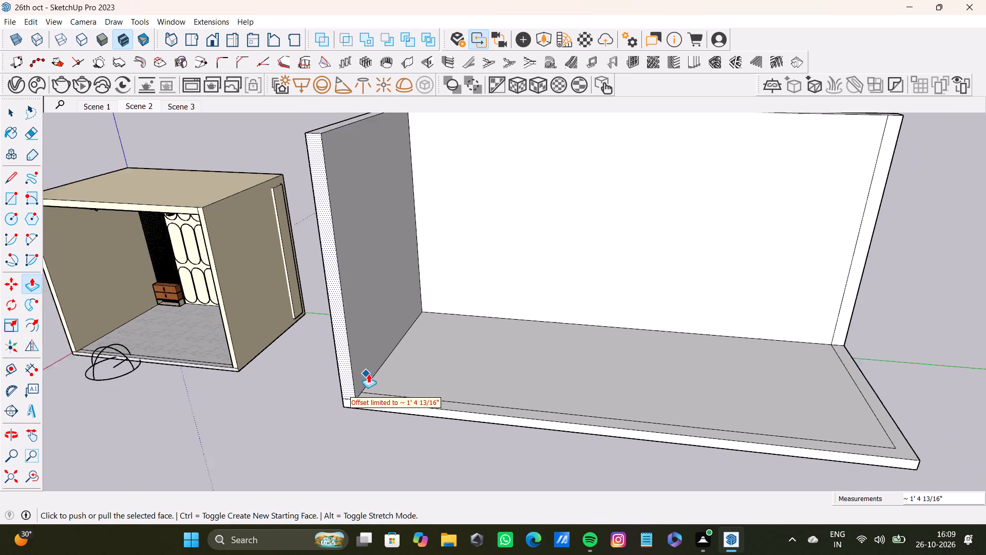
scroll(368, 374, down, 7)
shift+middle_drag(409, 372, 371, 372)
key(space)
Push/Pull the back wall's opposite end strip forward as the second side wall, bringing it flush with the slab's front edge.
scroll(608, 346, up, 6)
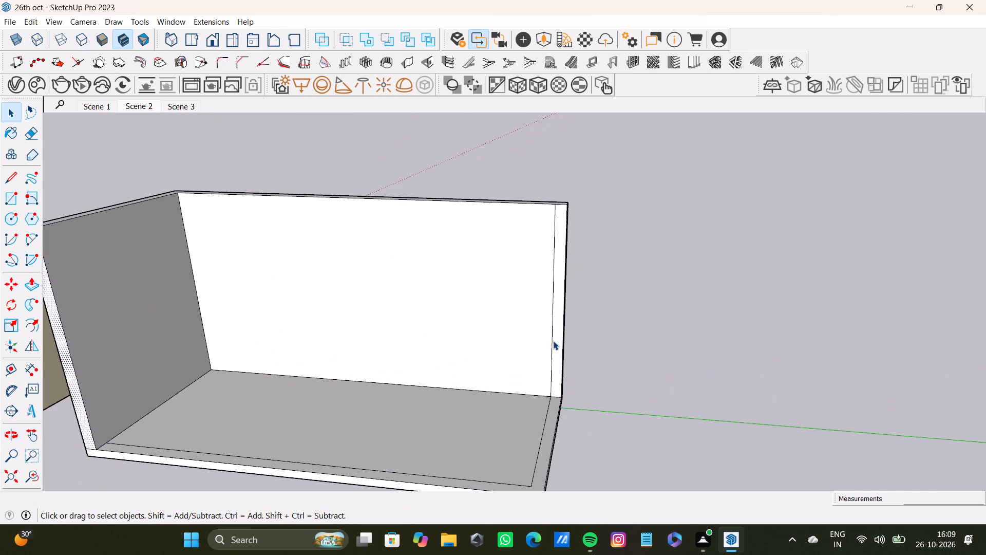
click(553, 341)
click(556, 355)
key(p)
drag(556, 355, 546, 448)
scroll(545, 448, down, 2)
shift+middle_drag(545, 447, 544, 385)
scroll(541, 396, up, 8)
drag(534, 408, 561, 447)
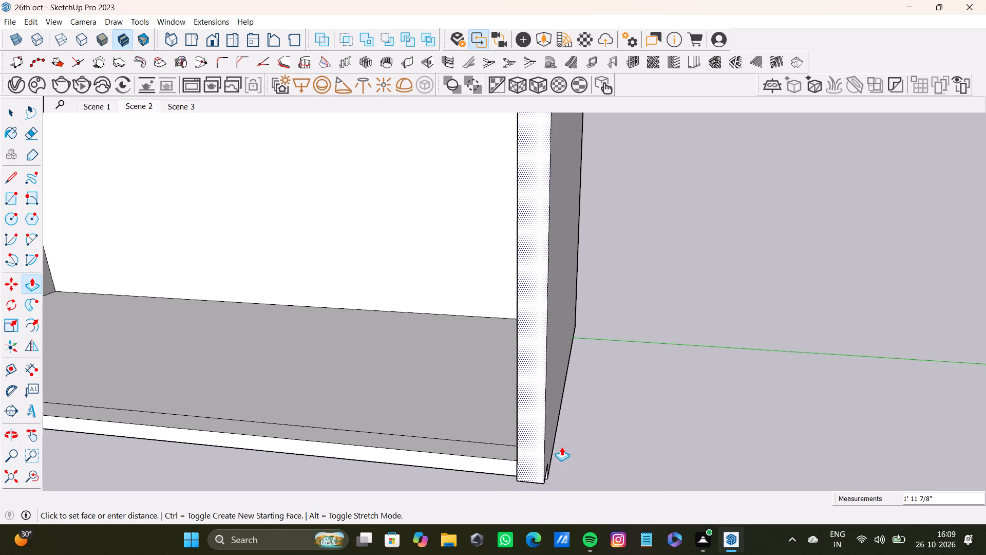
drag(561, 447, 492, 460)
scroll(491, 460, down, 9)
middle_drag(491, 460, 589, 428)
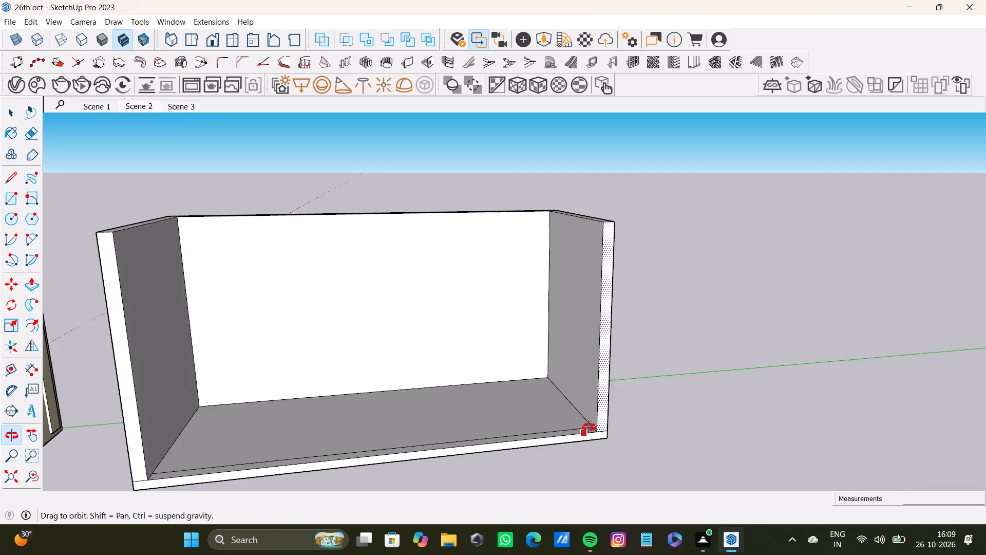
middle_drag(589, 428, 552, 422)
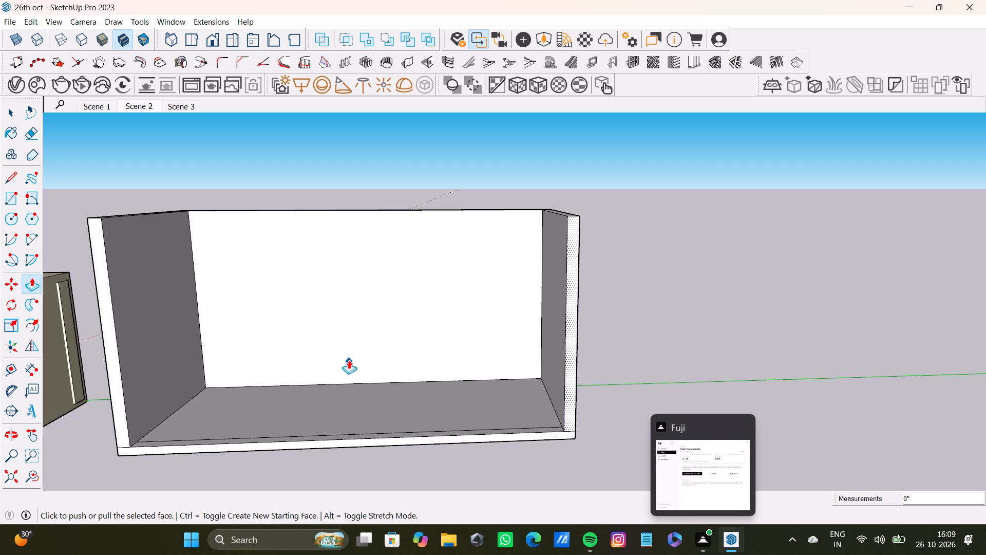
key(space)
Inspect the new room shell beside the finished bedroom from several angles, and compare with the Scene 3 view.
scroll(258, 267, down, 8)
middle_drag(302, 281, 278, 384)
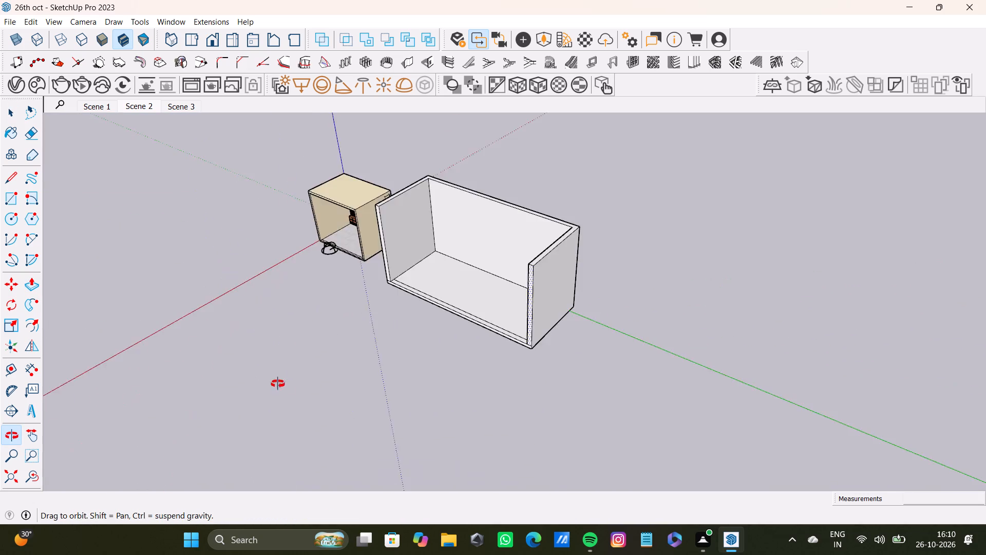
middle_drag(278, 384, 421, 355)
scroll(421, 211, up, 8)
middle_drag(416, 261, 409, 212)
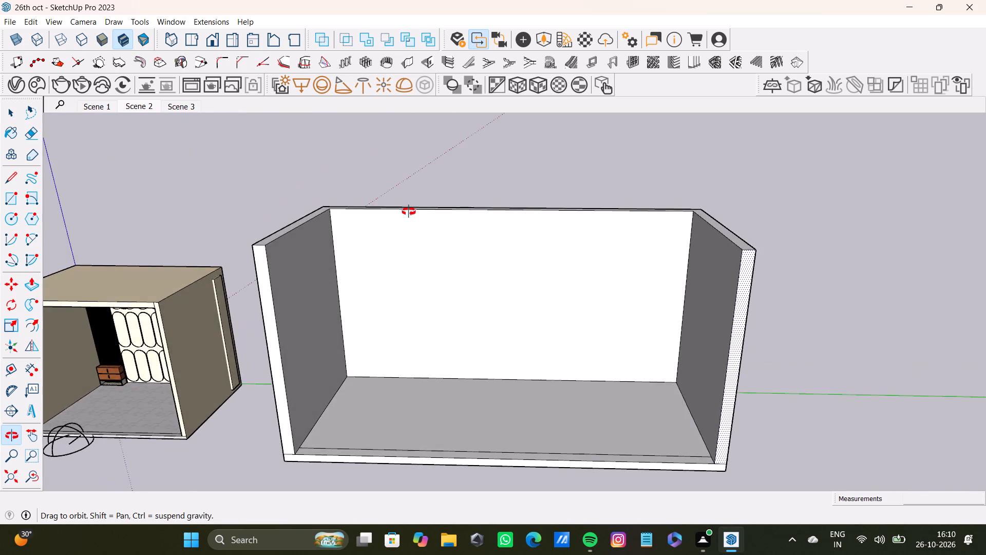
middle_drag(409, 212, 392, 218)
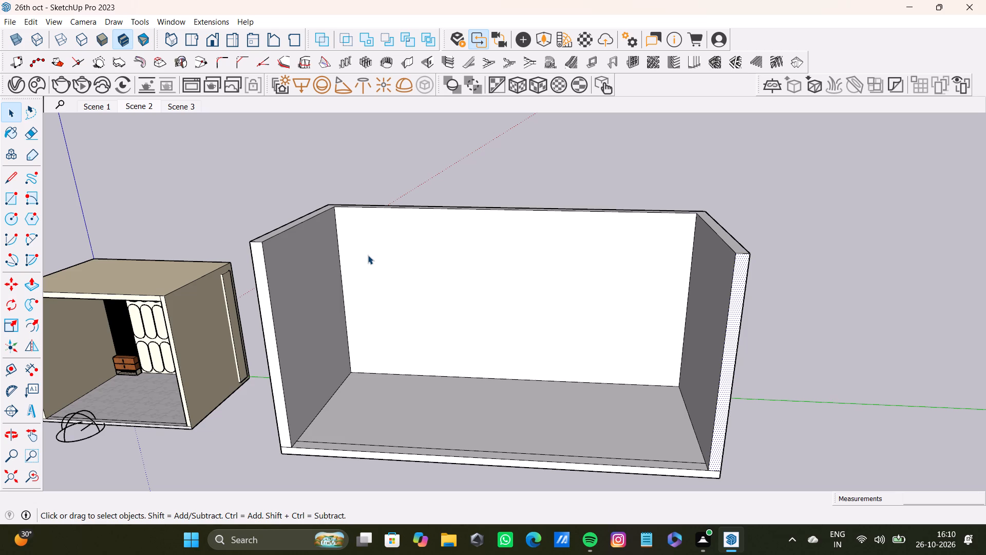
scroll(358, 333, down, 4)
middle_drag(358, 333, 386, 327)
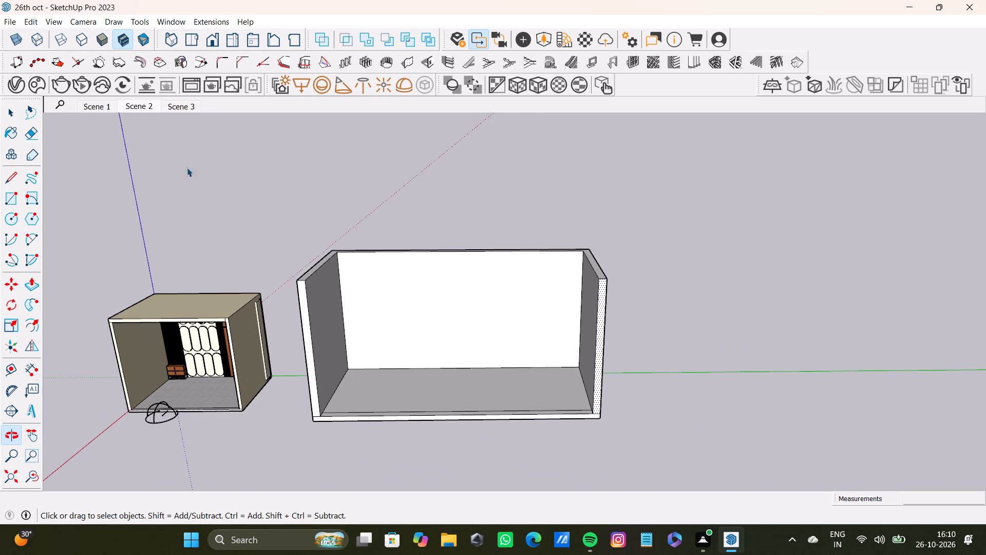
click(186, 109)
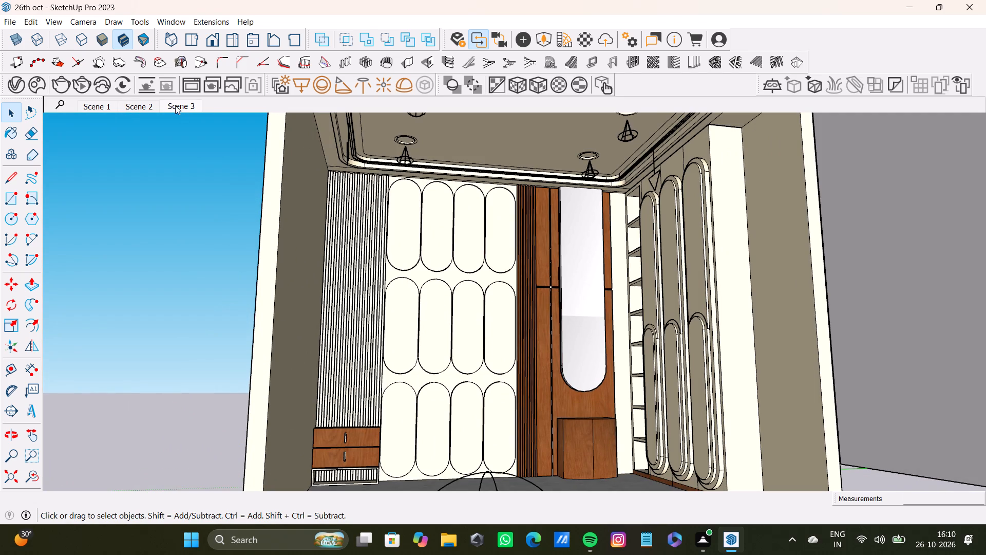
click(8, 467)
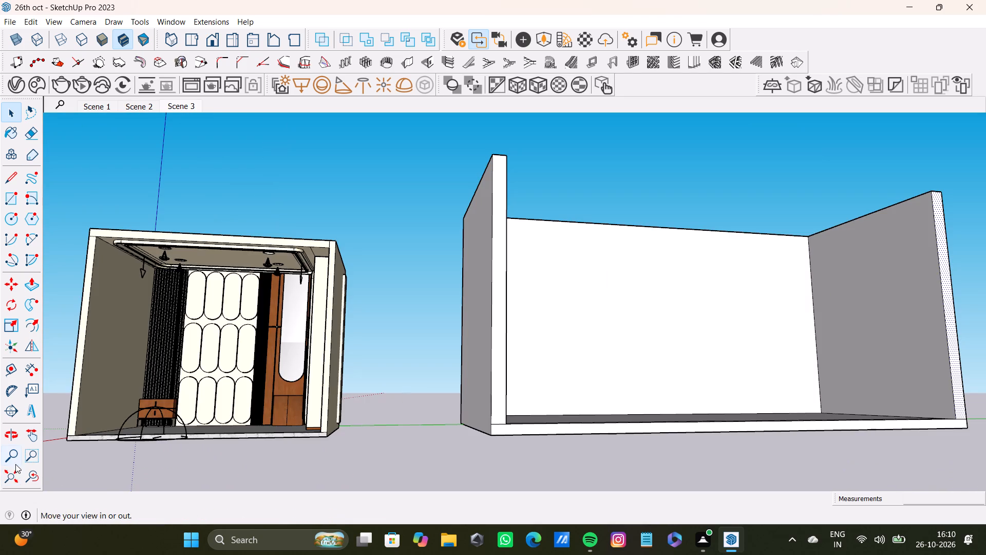
Offset a vertical Tape Measure guide along the back wall from its corner with the side wall nearest the bedroom.
middle_drag(782, 357, 574, 440)
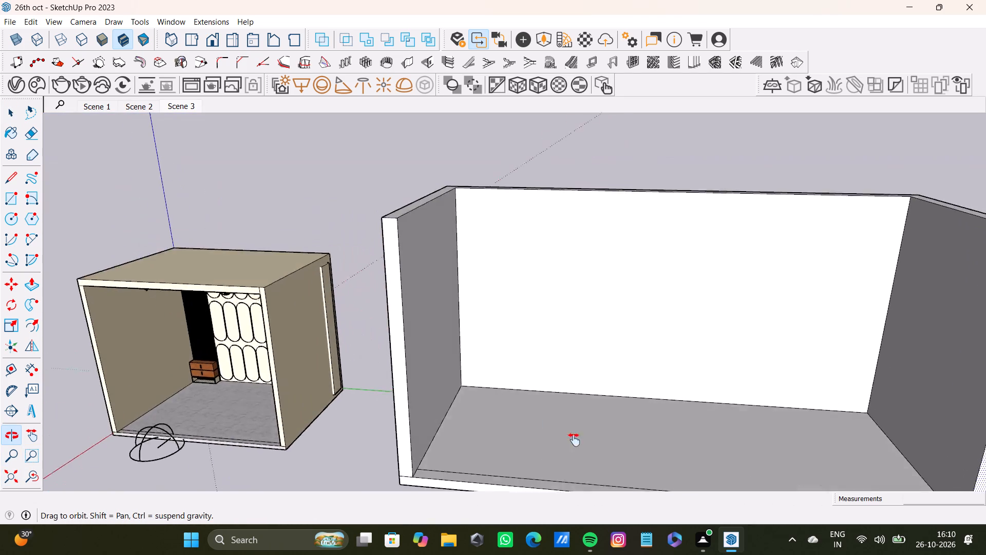
middle_drag(574, 440, 473, 434)
key(t)
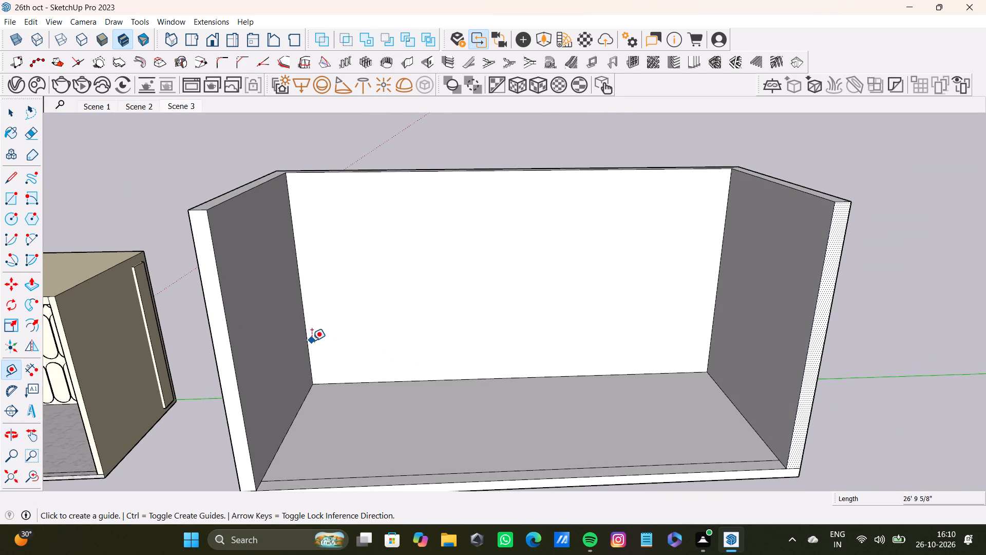
click(308, 342)
scroll(405, 329, down, 4)
middle_drag(403, 306, 378, 247)
scroll(379, 276, up, 1)
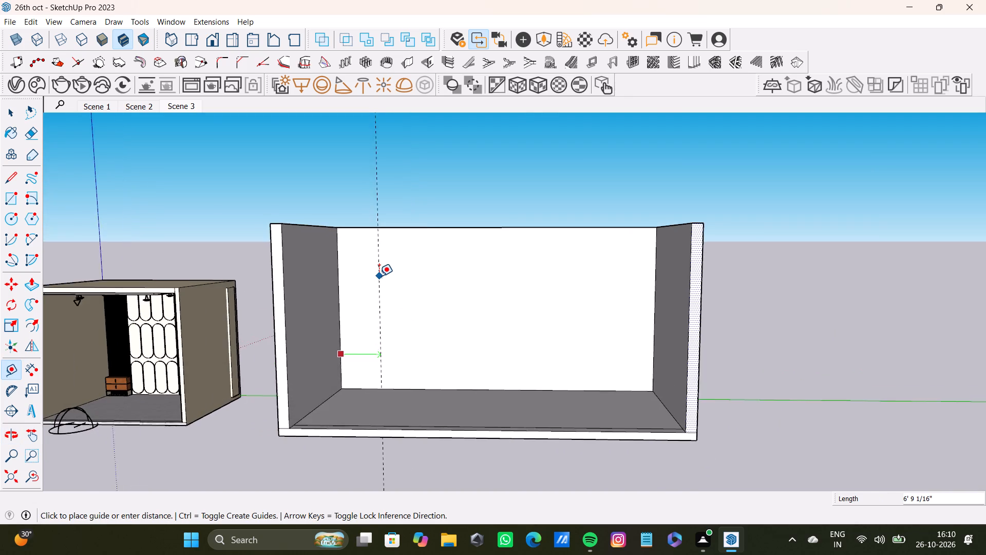
scroll(379, 276, up, 1)
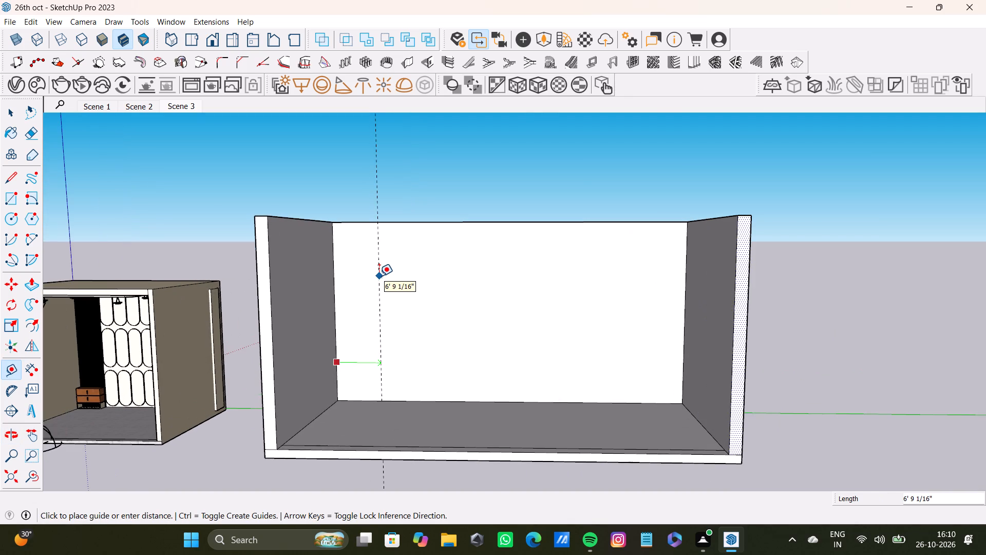
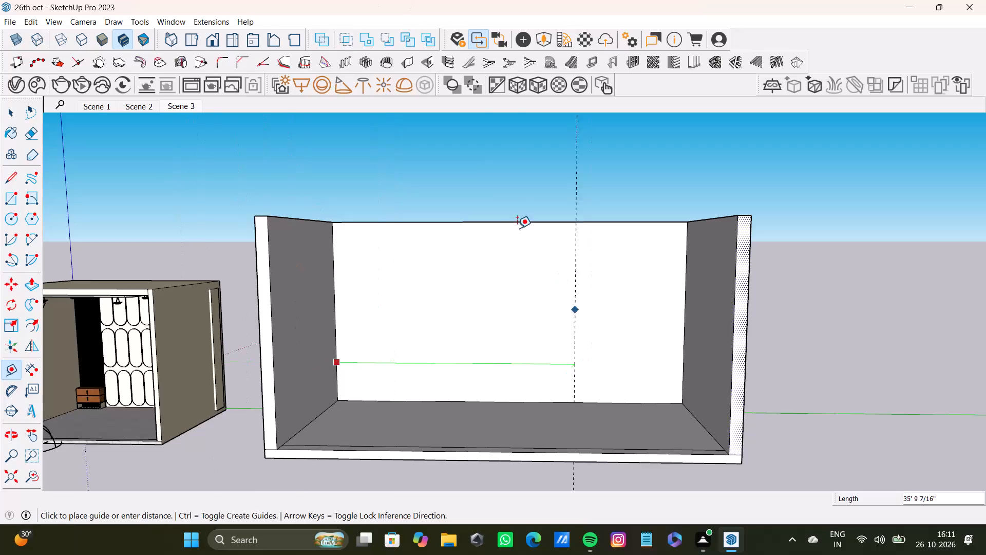
Place the vertical guide on the back wall about 7' 8" from its corner with the side wall nearest the bedroom.
scroll(389, 293, down, 7)
middle_drag(384, 300, 382, 360)
scroll(382, 322, up, 3)
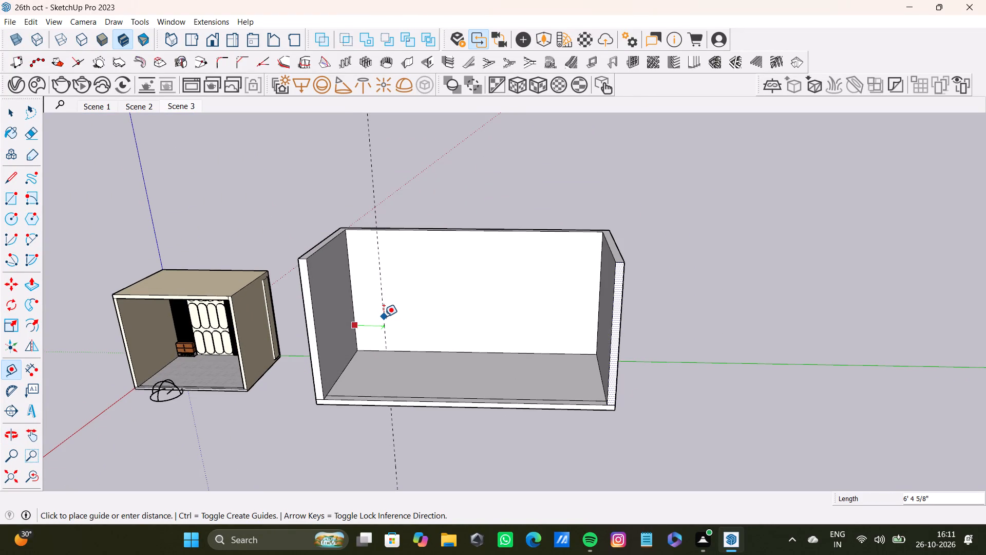
scroll(393, 304, down, 4)
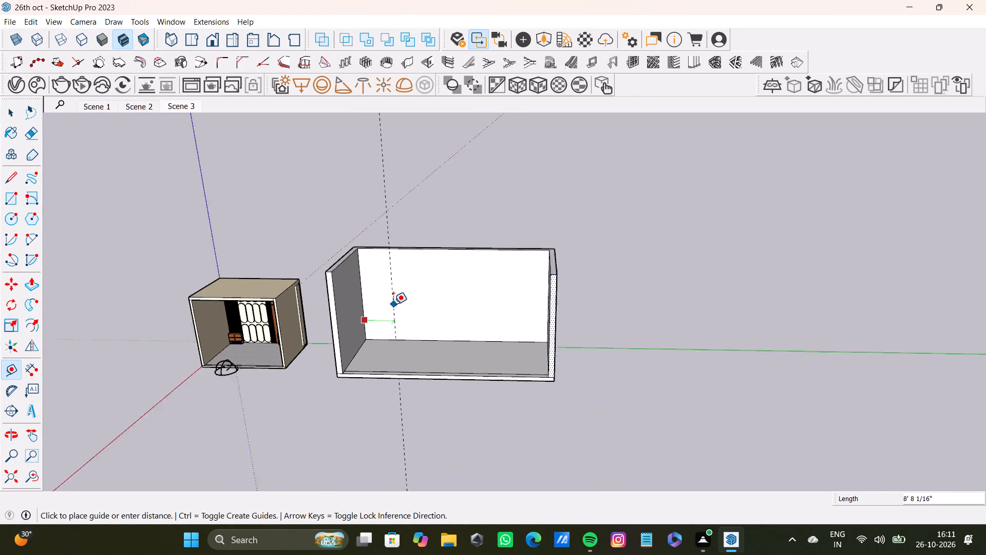
middle_drag(393, 304, 385, 354)
scroll(383, 294, up, 8)
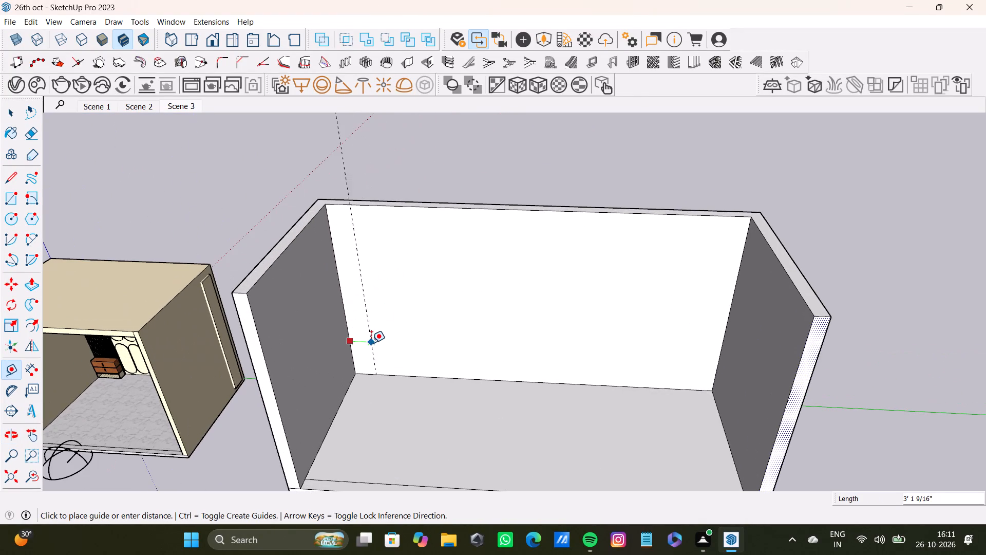
scroll(376, 331, down, 4)
middle_drag(376, 331, 419, 269)
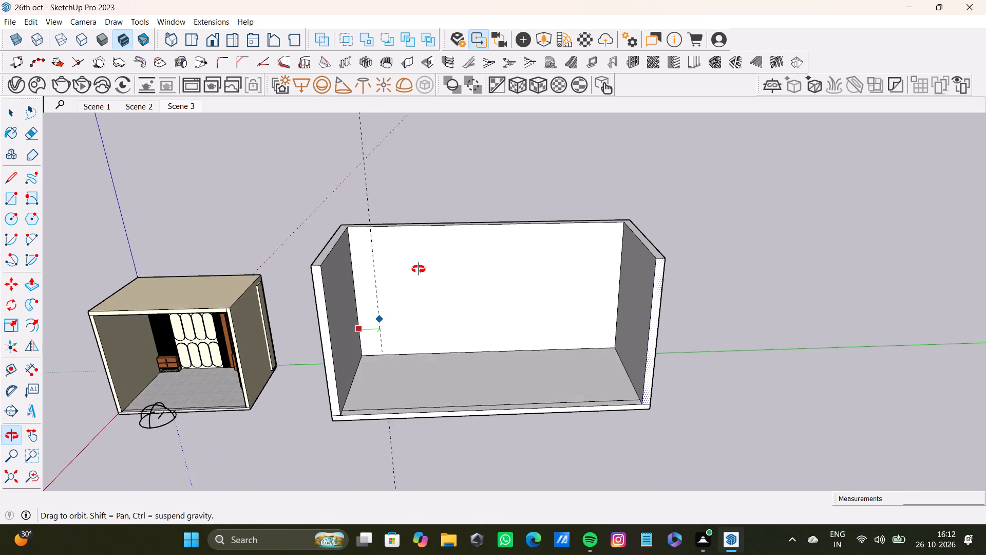
middle_drag(419, 269, 373, 268)
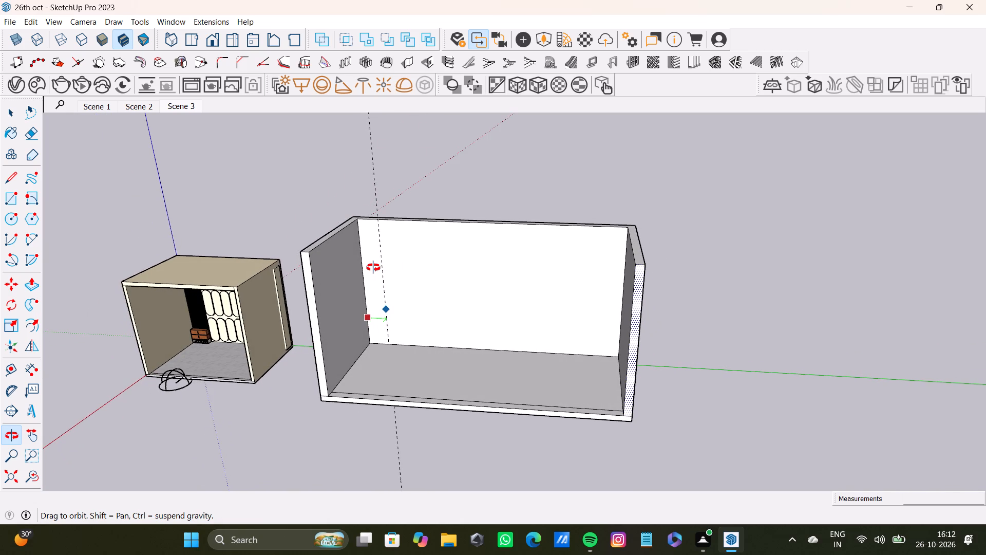
middle_drag(373, 268, 400, 315)
scroll(375, 317, up, 2)
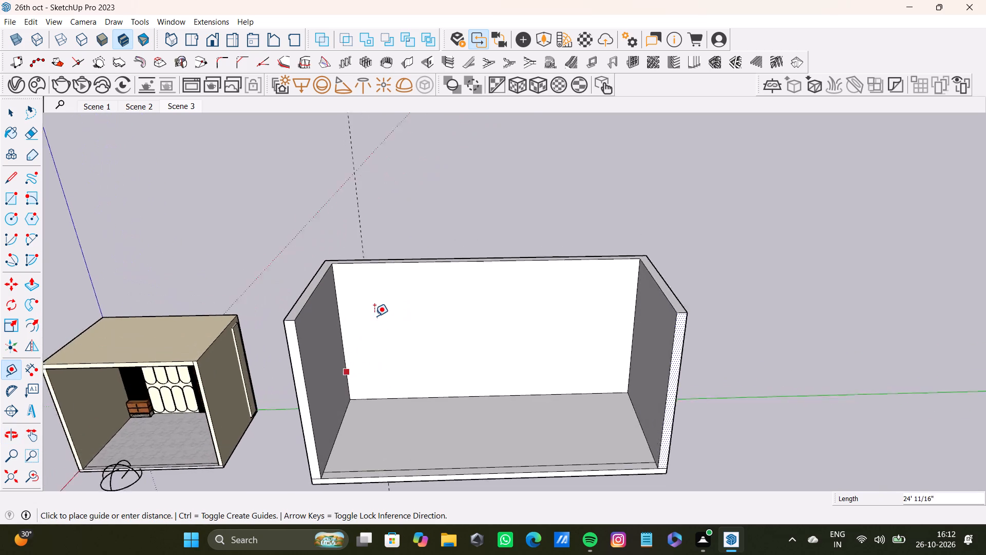
scroll(374, 316, up, 1)
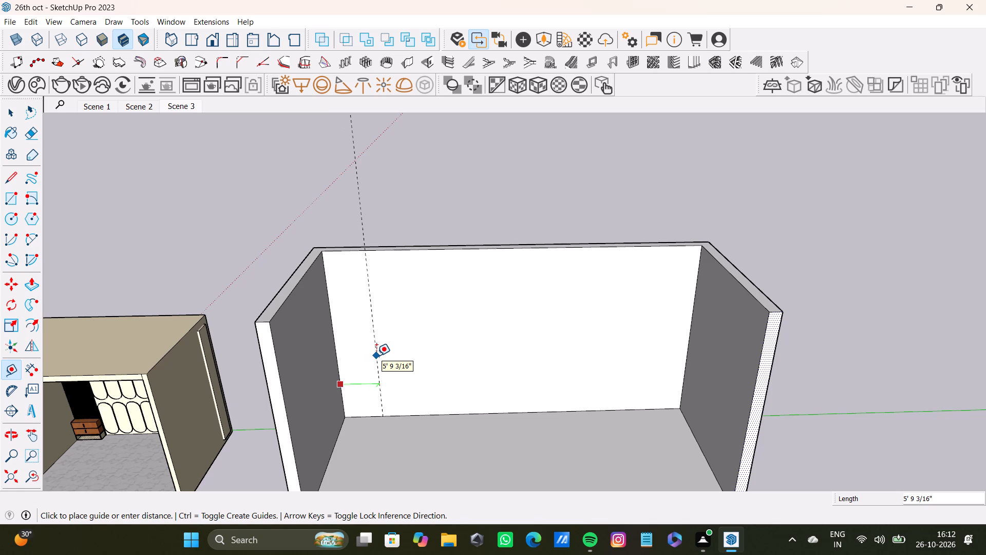
scroll(376, 356, down, 4)
middle_drag(376, 356, 359, 294)
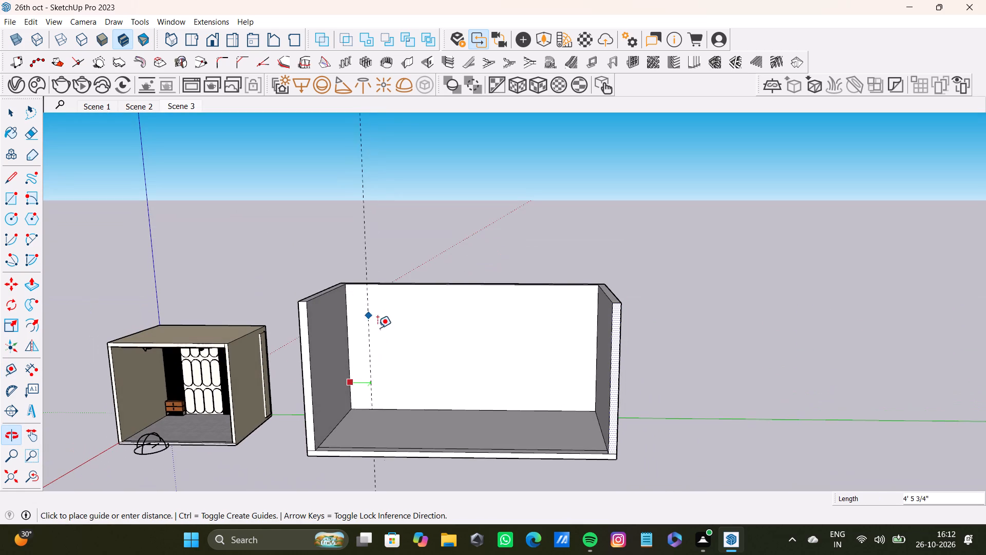
scroll(401, 335, down, 3)
middle_drag(401, 335, 416, 335)
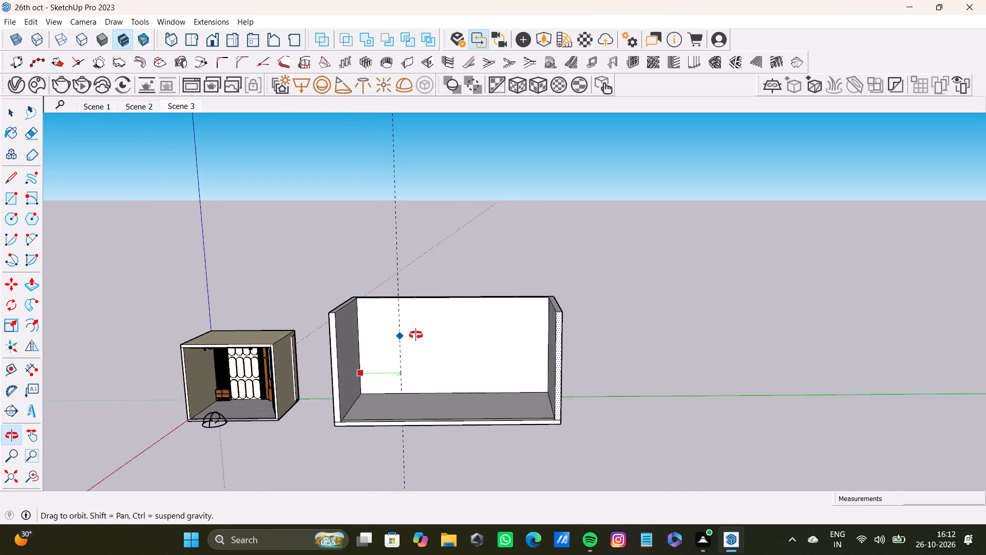
middle_drag(416, 335, 403, 368)
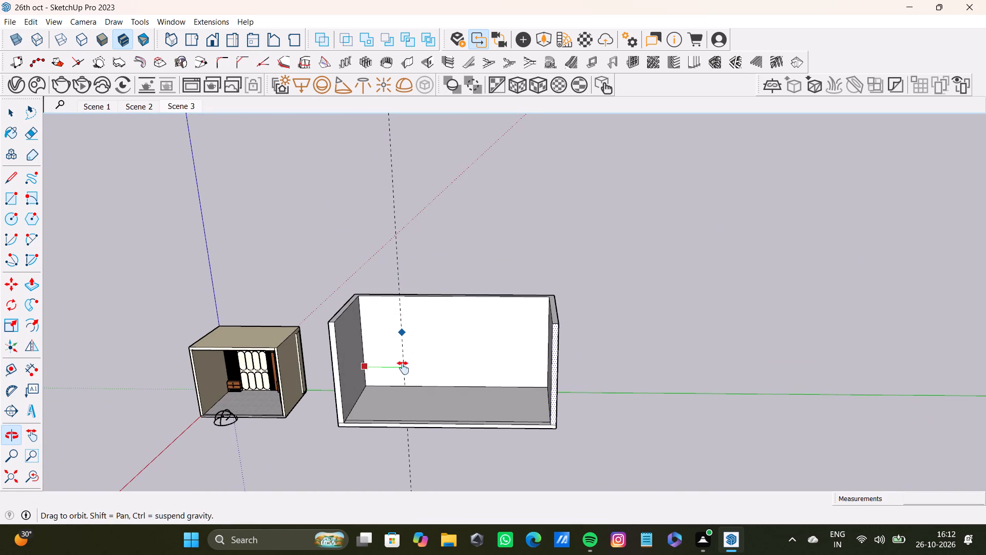
middle_drag(403, 368, 388, 400)
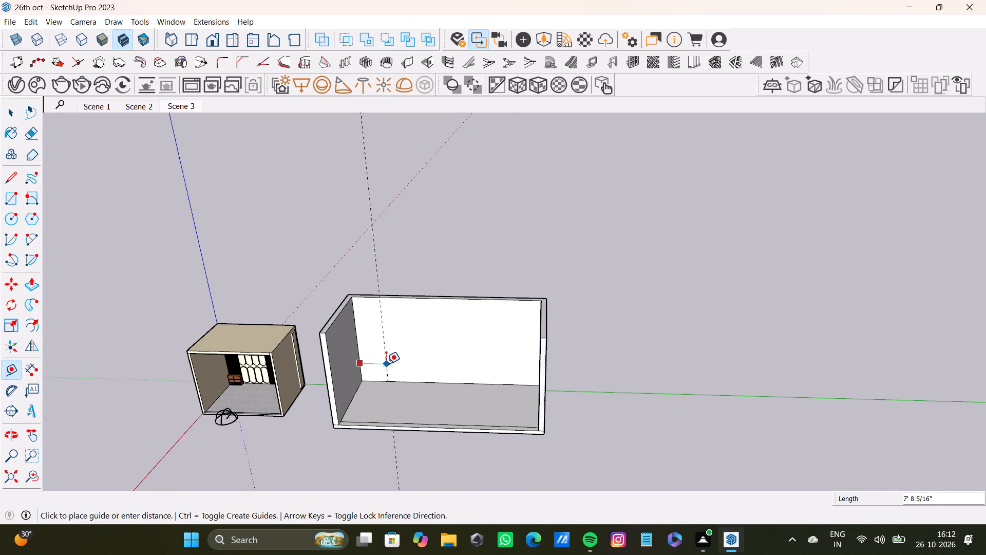
click(387, 358)
Add a second vertical guide on the back wall, about 8' 2 1/2" from its corner with the far side wall.
scroll(394, 368, down, 4)
middle_drag(394, 368, 511, 368)
scroll(511, 368, up, 4)
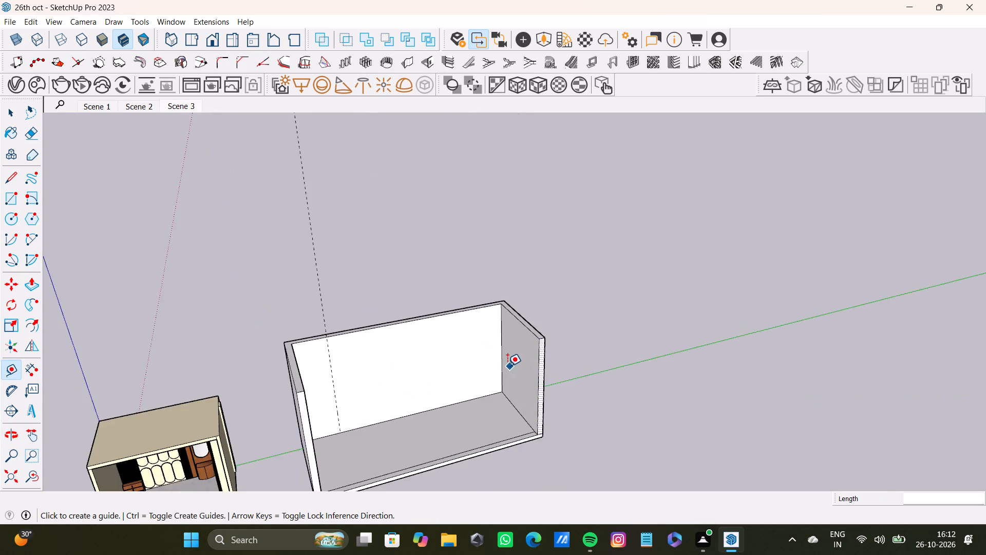
scroll(507, 366, up, 3)
click(503, 361)
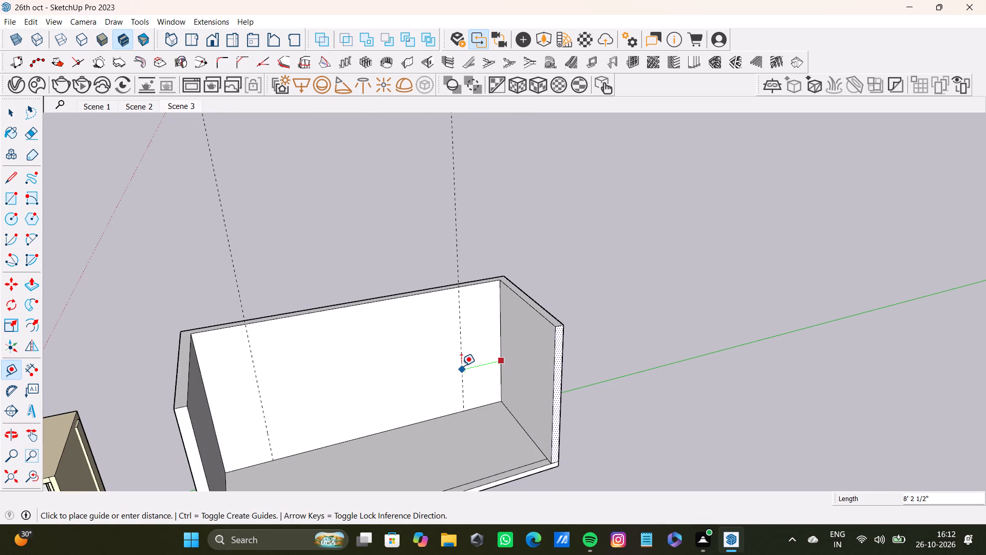
click(461, 366)
Offset a parallel guide 3" toward the back wall's middle from each of the two vertical guides.
scroll(433, 366, down, 4)
middle_drag(433, 366, 370, 364)
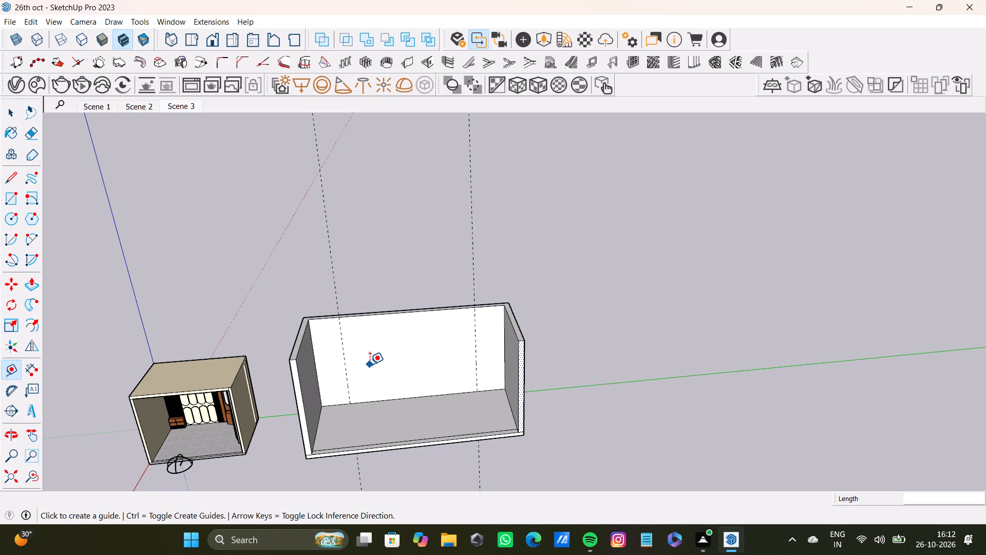
scroll(418, 336, down, 7)
middle_drag(406, 345, 358, 275)
scroll(358, 330, up, 8)
middle_drag(371, 347, 419, 289)
scroll(418, 282, up, 4)
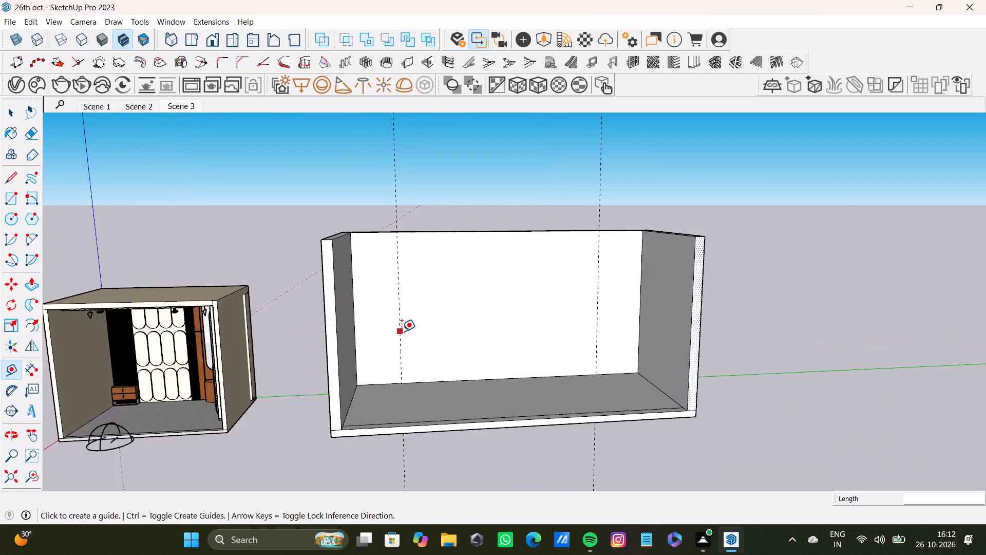
scroll(402, 331, up, 2)
click(401, 340)
text(3")
key(Return)
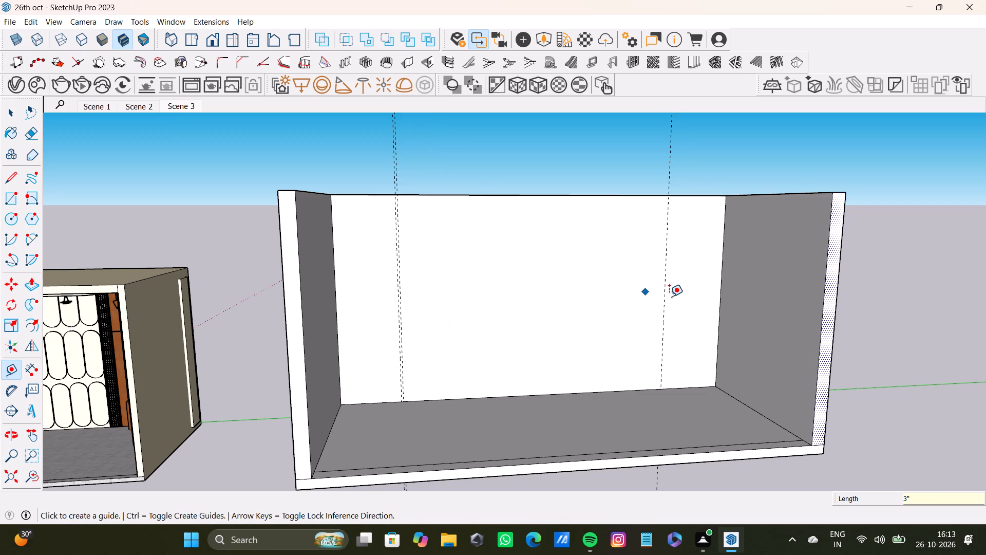
drag(663, 317, 654, 318)
text(3")
key(Return)
key(space)
Draw a full-height rectangle on the back wall from the corner nearest the bedroom to the first vertical guide.
scroll(510, 165, down, 7)
middle_drag(487, 224, 445, 272)
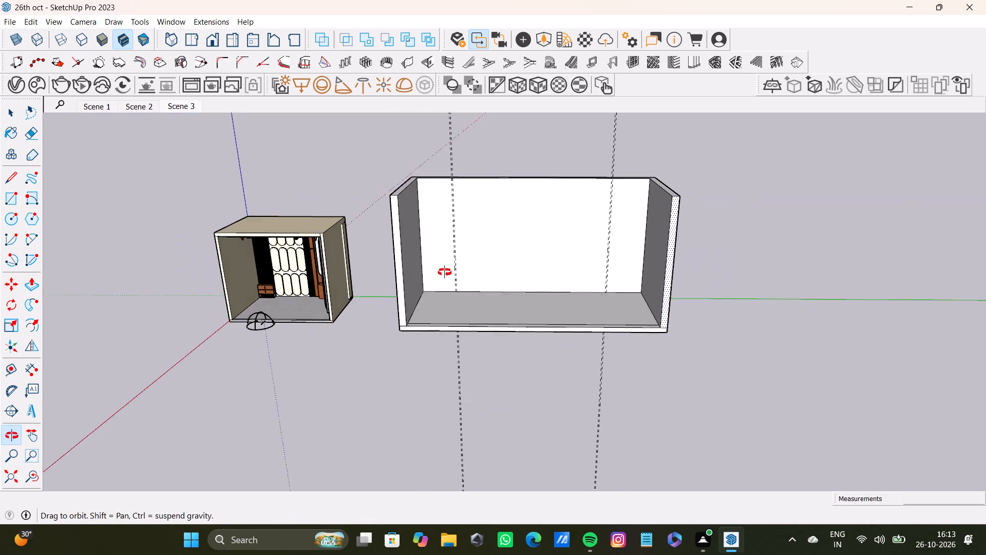
middle_drag(445, 272, 441, 282)
scroll(448, 237, down, 3)
shift+middle_drag(448, 237, 408, 254)
scroll(442, 235, up, 2)
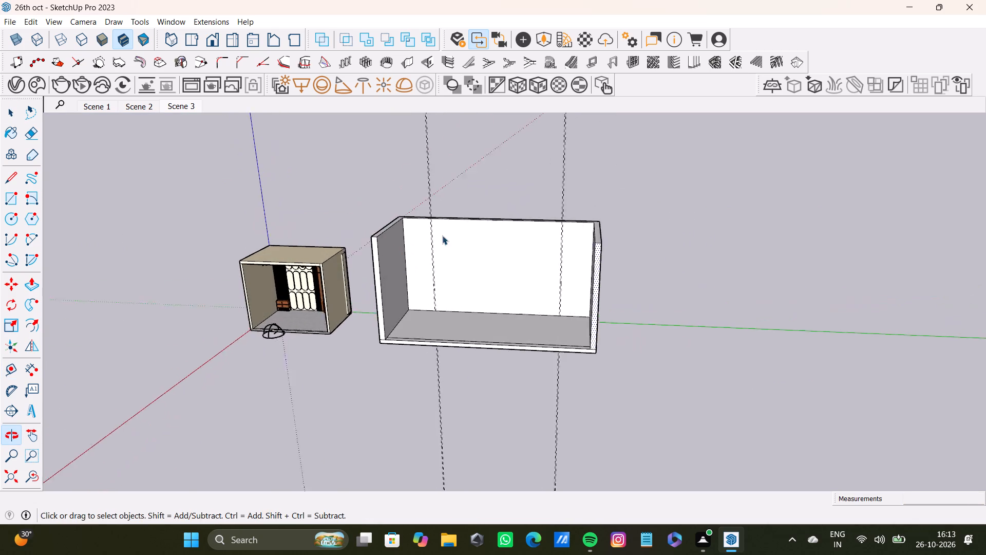
scroll(442, 235, up, 5)
middle_drag(437, 228, 447, 226)
key(r)
scroll(423, 231, up, 8)
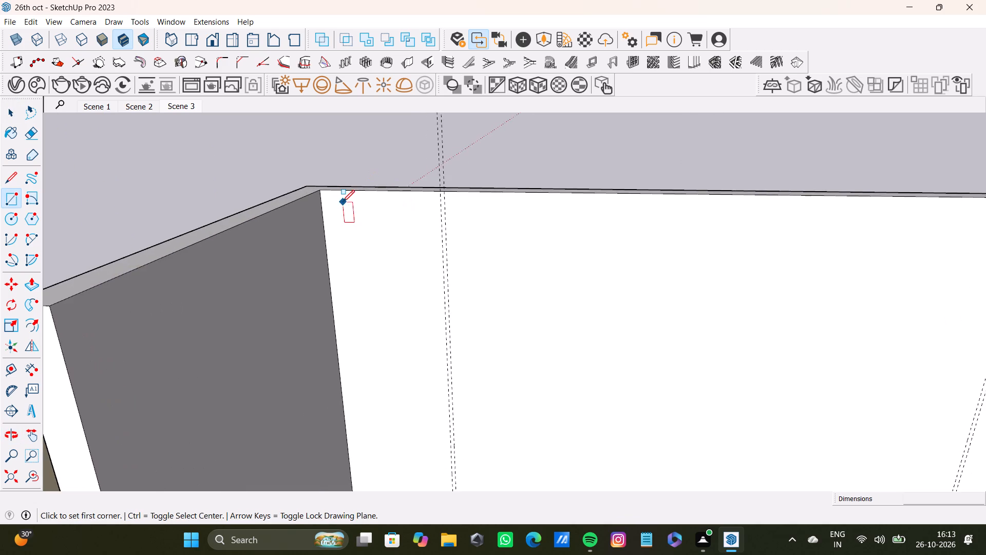
scroll(343, 202, down, 4)
middle_drag(346, 211, 351, 138)
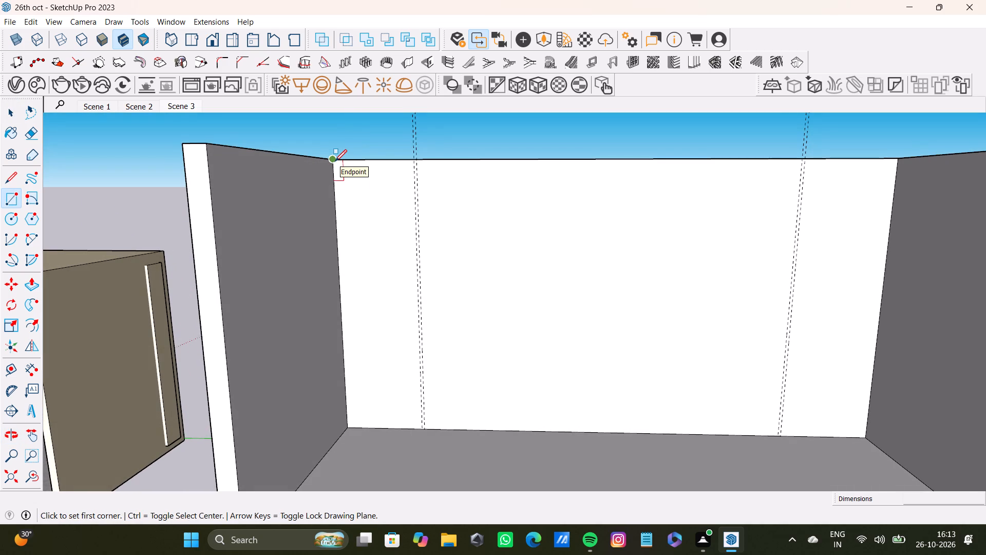
click(335, 161)
scroll(387, 303, down, 3)
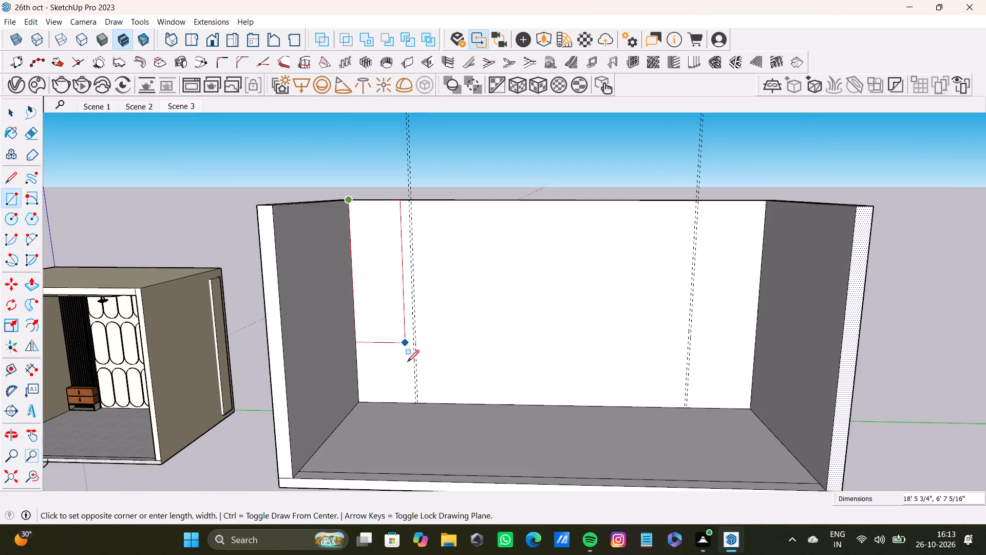
middle_click(407, 363)
scroll(405, 387, up, 5)
click(419, 412)
Draw a matching full-height rectangle about 8' 2 1/2" wide between the outer far-end guide and the far side wall's corner.
scroll(415, 406, down, 8)
shift+middle_drag(424, 387, 395, 392)
scroll(657, 287, up, 9)
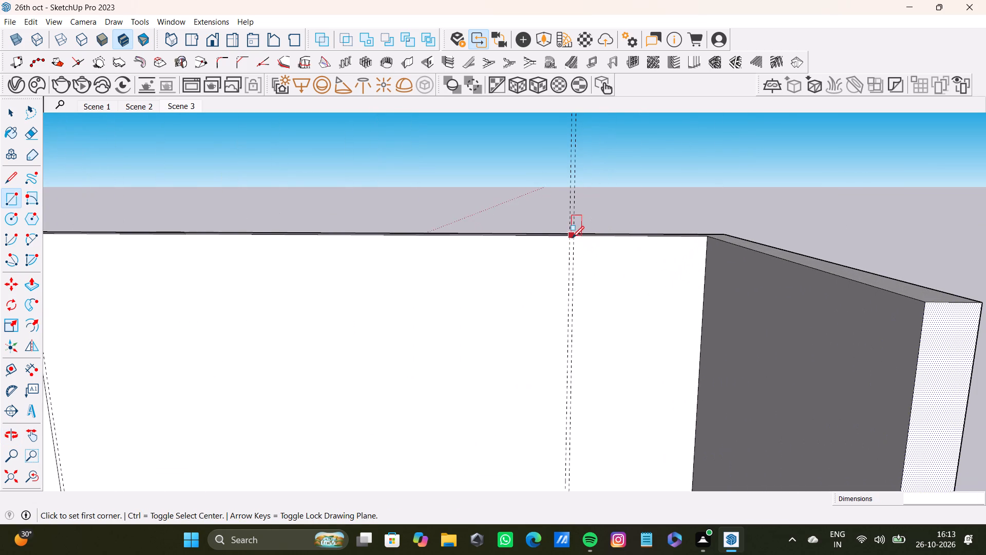
scroll(576, 239, up, 7)
click(571, 232)
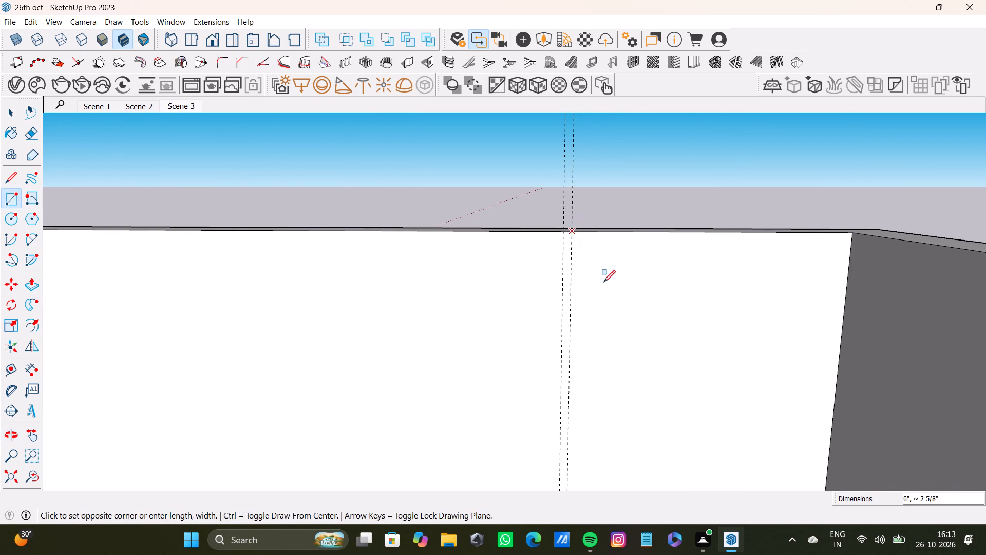
scroll(617, 307, down, 4)
middle_drag(665, 381, 631, 257)
scroll(664, 295, down, 3)
middle_drag(678, 323, 654, 196)
scroll(661, 293, down, 3)
shift+middle_drag(656, 327, 658, 281)
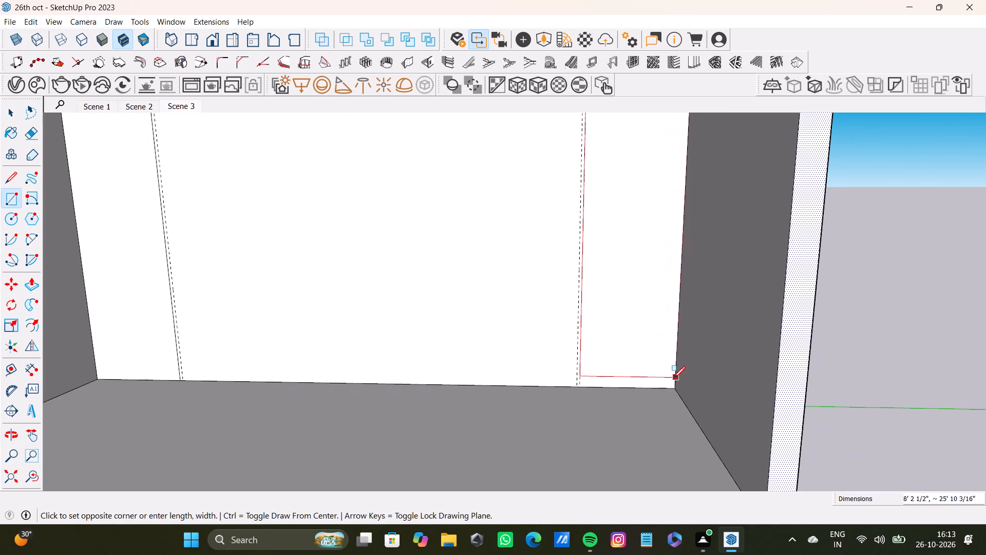
click(675, 385)
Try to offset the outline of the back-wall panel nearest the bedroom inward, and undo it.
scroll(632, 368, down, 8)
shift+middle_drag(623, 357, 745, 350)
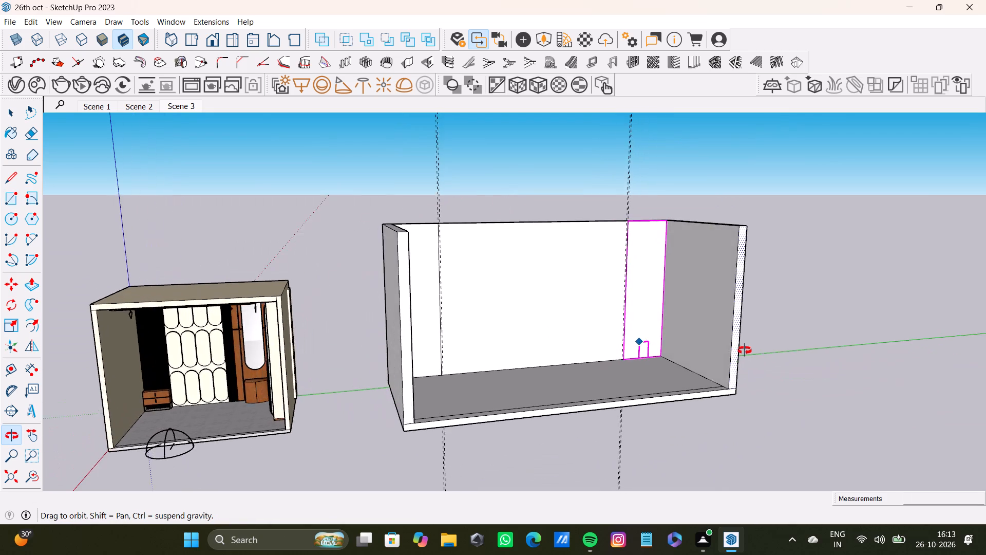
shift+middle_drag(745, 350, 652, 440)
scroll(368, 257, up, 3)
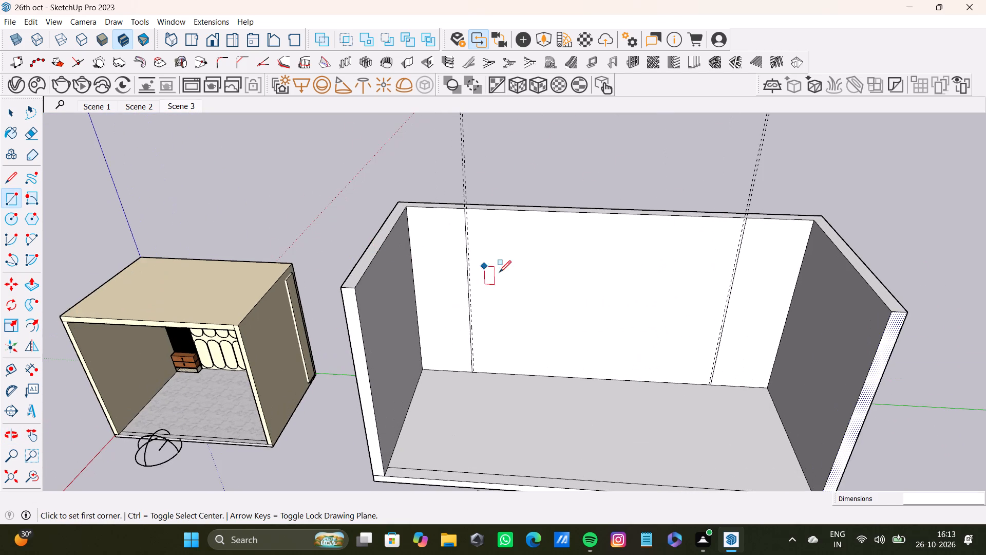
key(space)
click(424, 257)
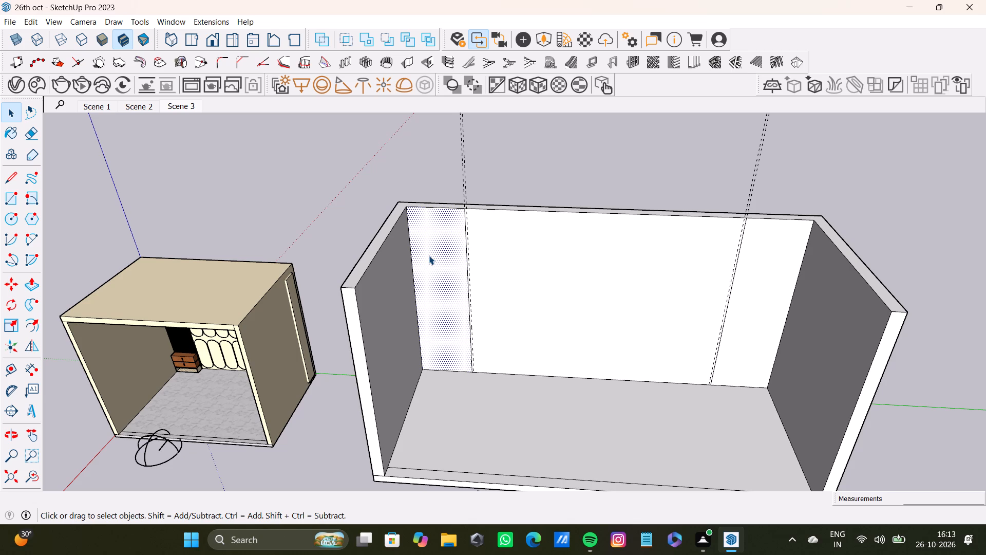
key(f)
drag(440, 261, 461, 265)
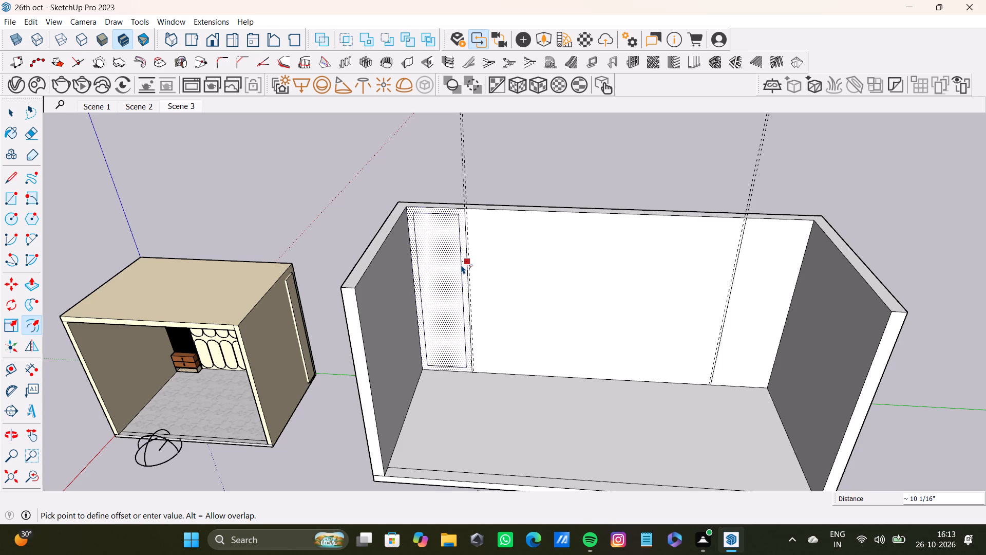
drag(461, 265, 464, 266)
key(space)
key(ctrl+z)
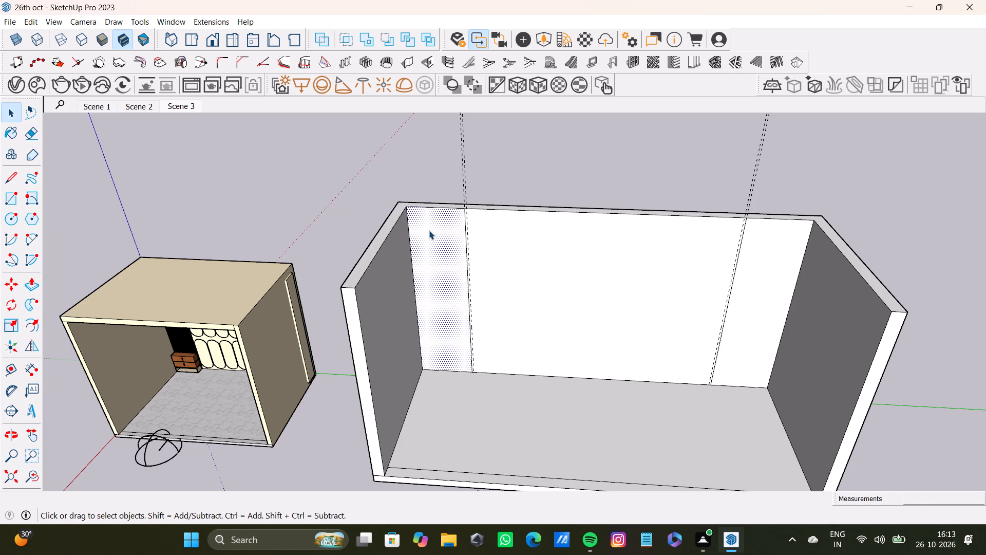
Offset a horizontal guide down from the back wall's top edge across the panel nearest the bedroom.
scroll(443, 284, up, 4)
middle_drag(441, 289, 445, 263)
scroll(445, 273, up, 1)
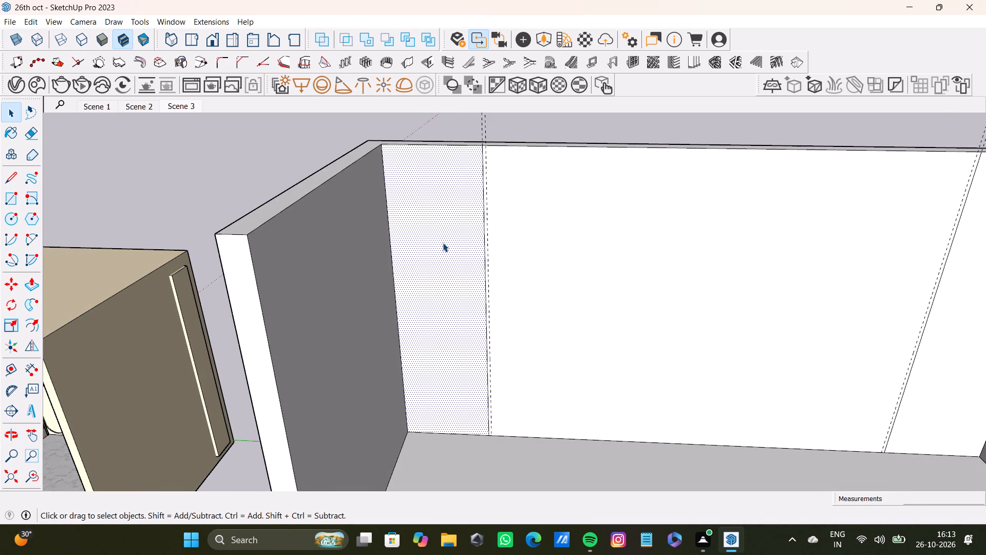
click(443, 243)
scroll(443, 243, down, 8)
shift+middle_drag(441, 244, 432, 250)
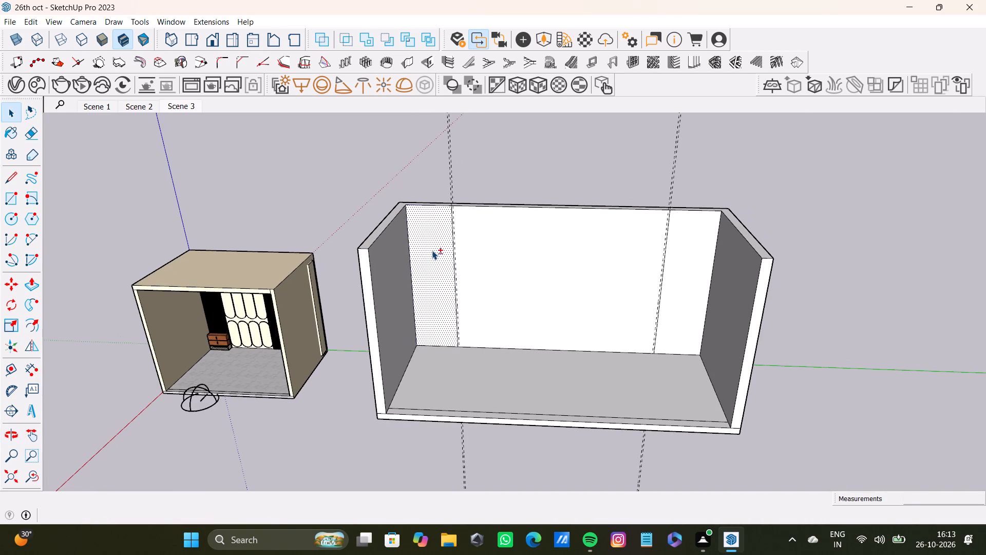
key(t)
scroll(434, 230, up, 7)
click(450, 190)
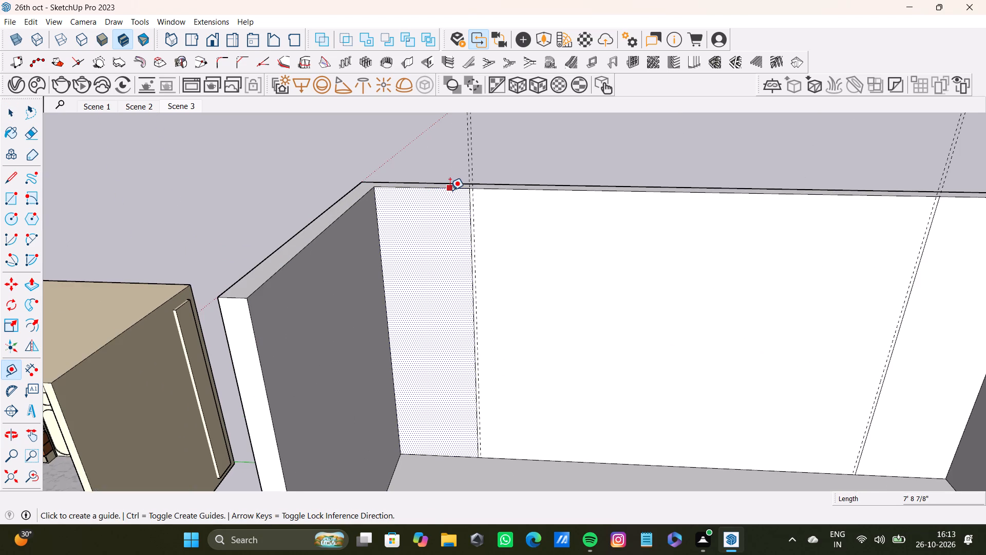
scroll(446, 240, down, 3)
middle_drag(446, 261, 458, 217)
scroll(461, 248, down, 3)
middle_drag(464, 258, 484, 255)
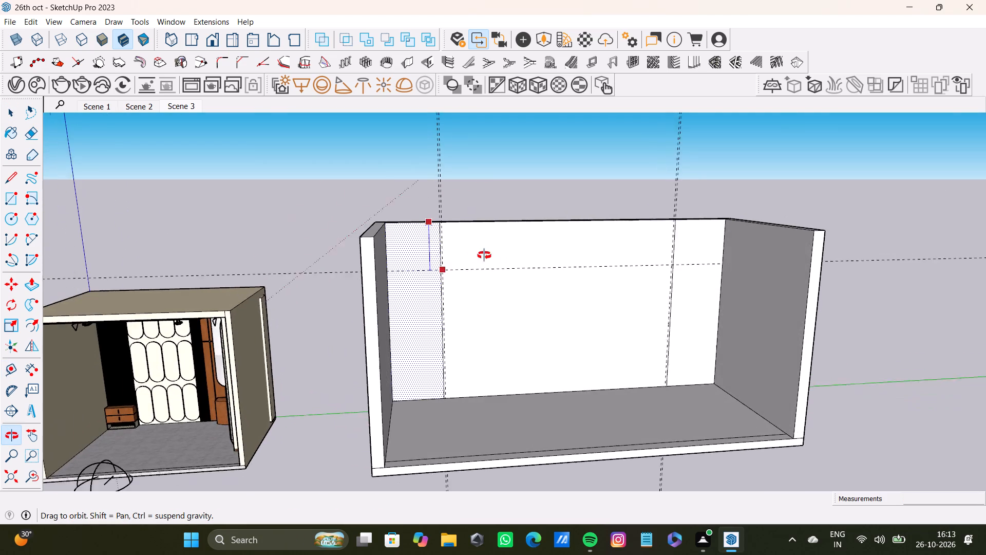
middle_drag(484, 255, 474, 254)
click(427, 258)
Offset a second horizontal guide a short distance below the existing one on the back-wall panel nearest the bedroom.
scroll(414, 261, up, 3)
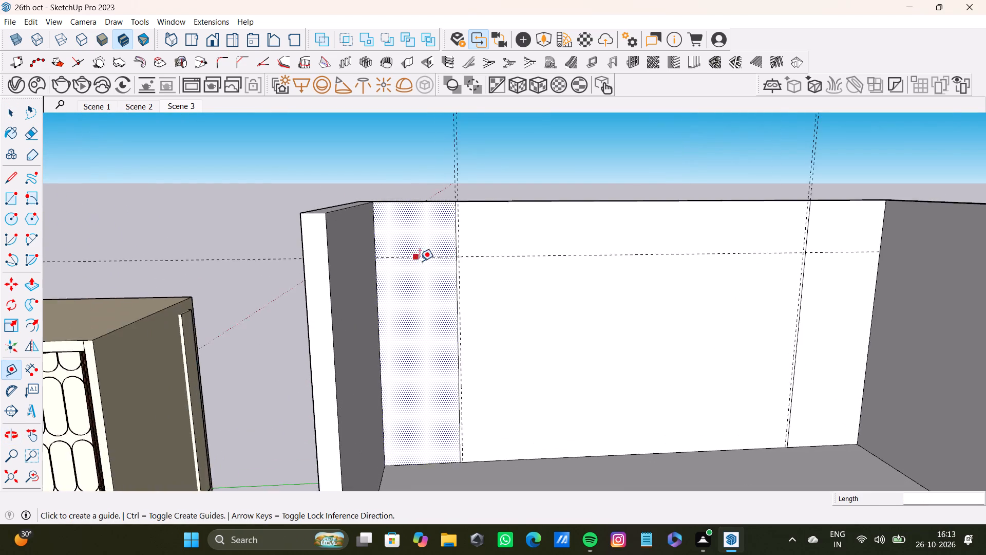
scroll(420, 261, up, 4)
middle_drag(423, 260, 377, 275)
scroll(456, 258, up, 4)
click(465, 243)
scroll(462, 278, down, 4)
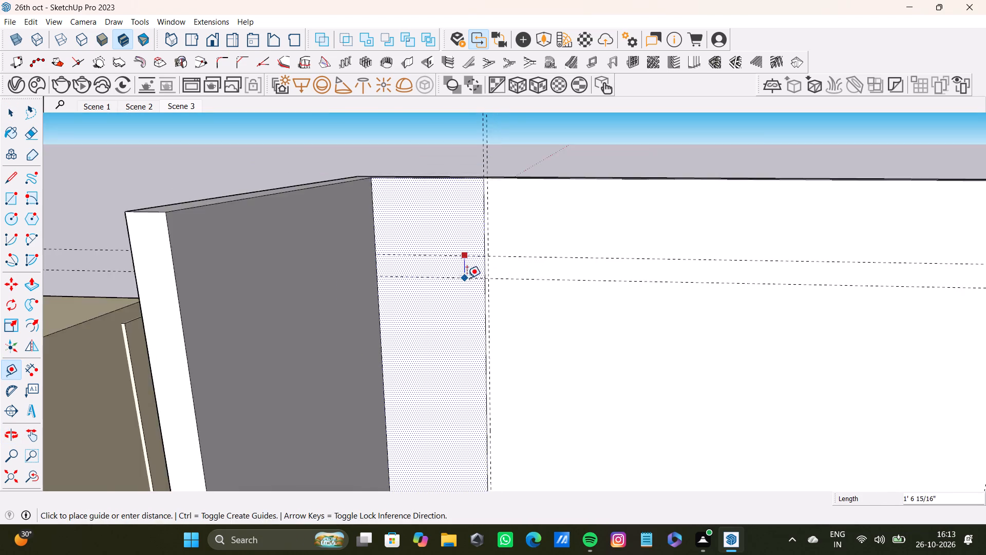
middle_drag(467, 278, 440, 274)
click(431, 274)
Add a second pair of closely spaced horizontal guides farther down the panel, below the first pair.
scroll(415, 283, down, 5)
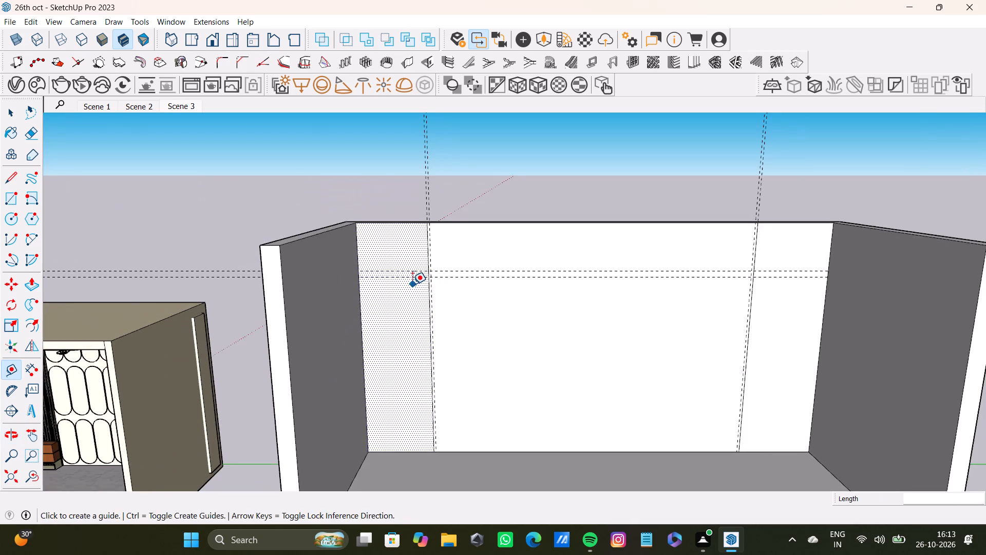
shift+middle_drag(412, 284, 404, 262)
scroll(413, 239, up, 5)
click(416, 217)
scroll(419, 272, down, 2)
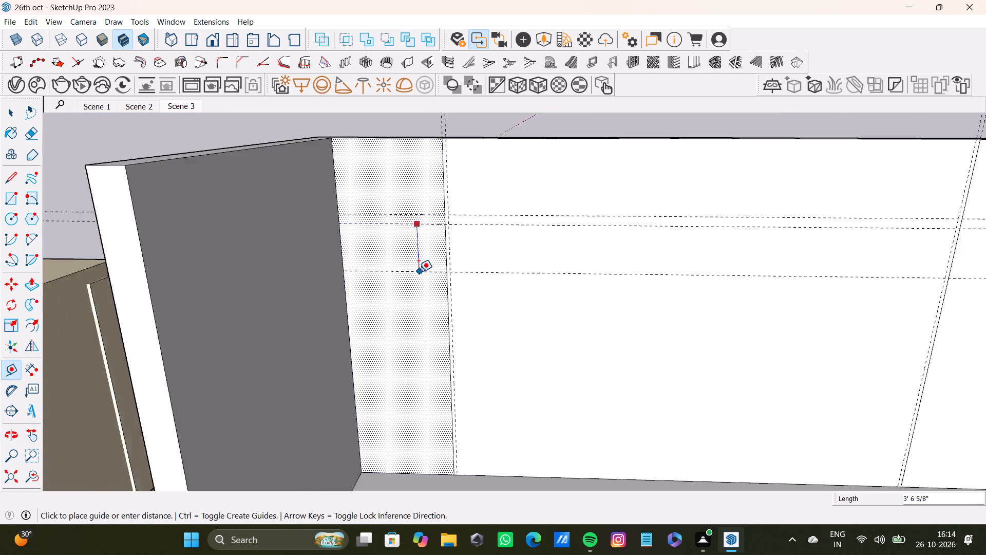
scroll(419, 272, down, 2)
middle_drag(424, 289, 428, 275)
click(426, 297)
click(421, 297)
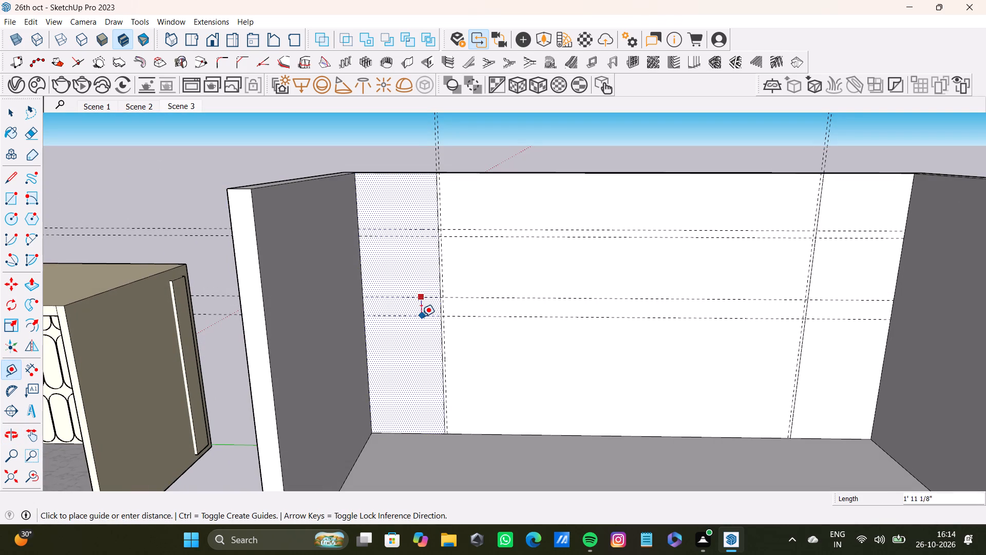
click(428, 307)
Add a third horizontal guide pair about 5' below the second pair, with its two guides about 1' apart.
scroll(411, 299, down, 6)
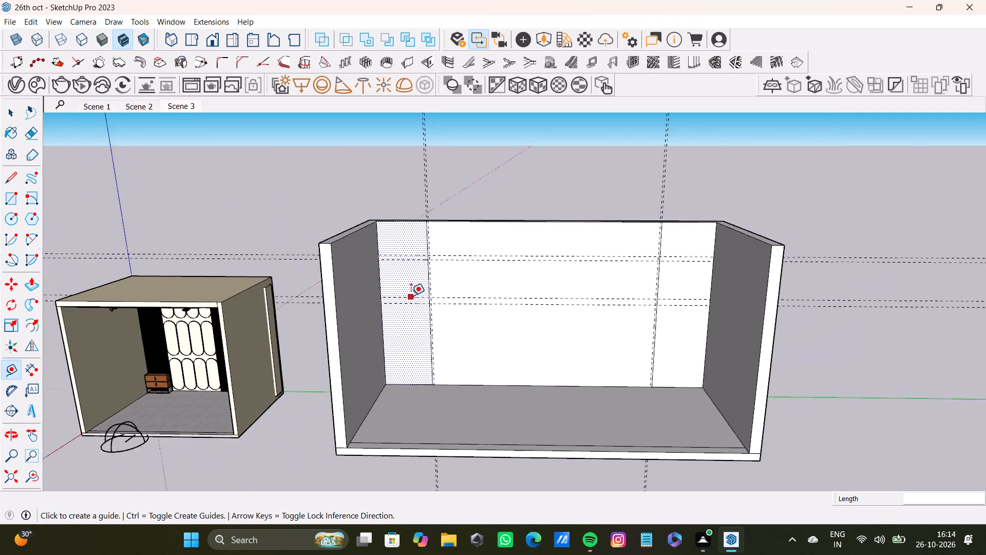
scroll(411, 295, down, 1)
middle_drag(411, 295, 412, 232)
scroll(412, 253, up, 9)
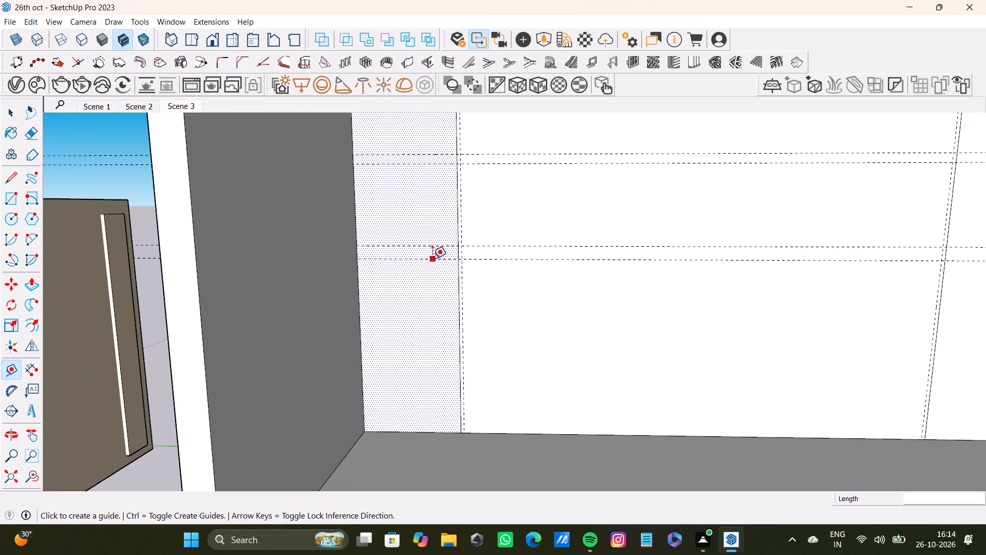
click(432, 264)
key(space)
key(t)
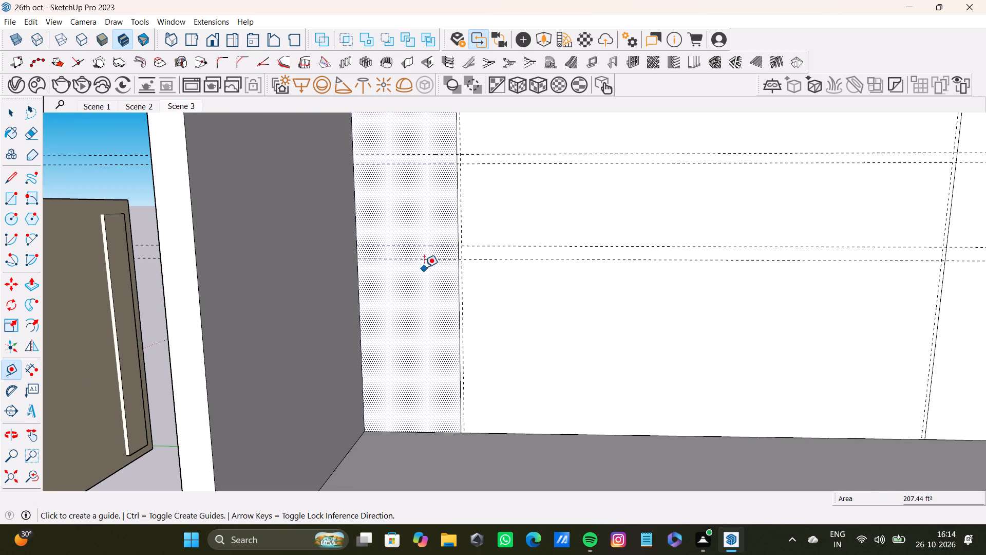
click(441, 258)
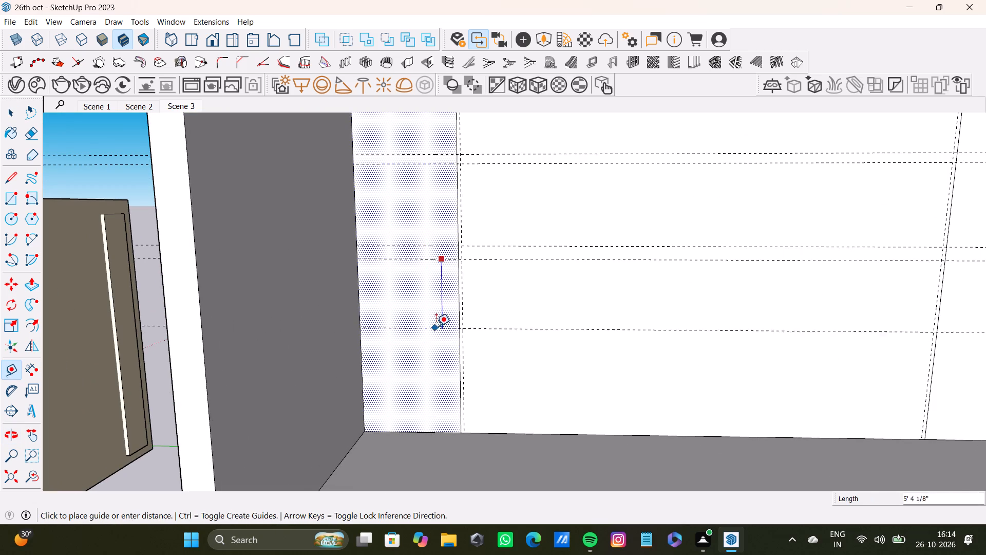
click(443, 325)
click(443, 325)
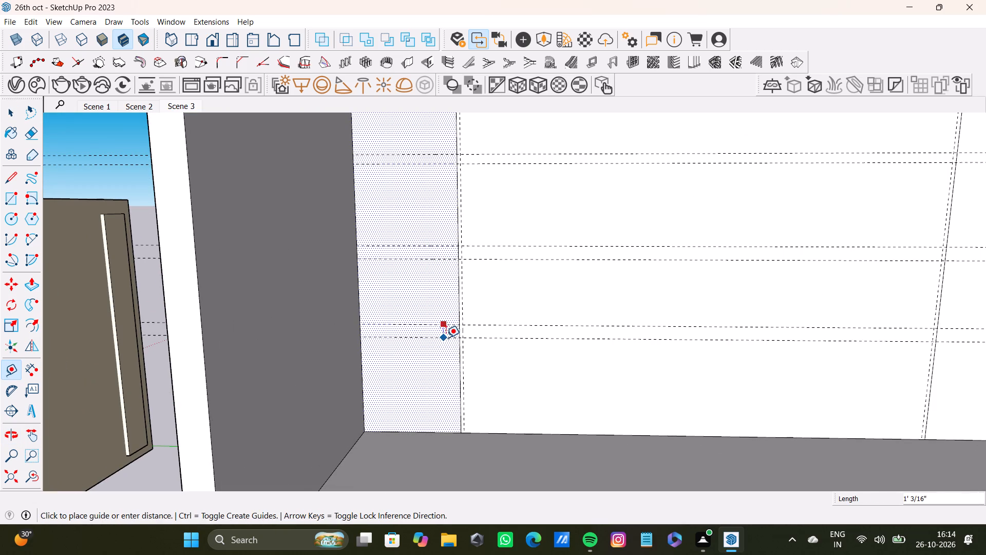
click(446, 338)
Offset a vertical guide about 8 9/16" inward from the panel's edge at the side-wall corner.
scroll(446, 338, down, 7)
middle_drag(446, 338, 420, 350)
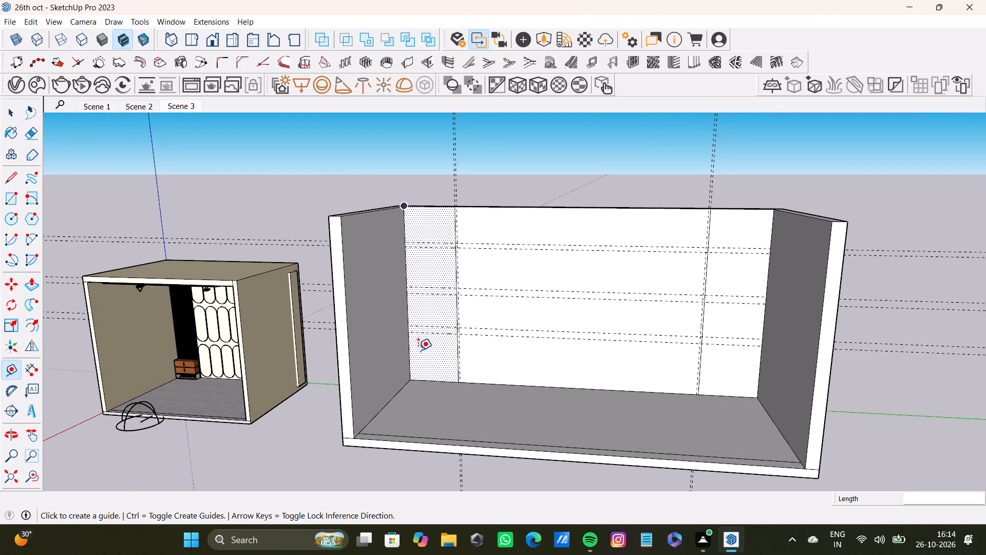
key(space)
text(t)
scroll(405, 336, up, 7)
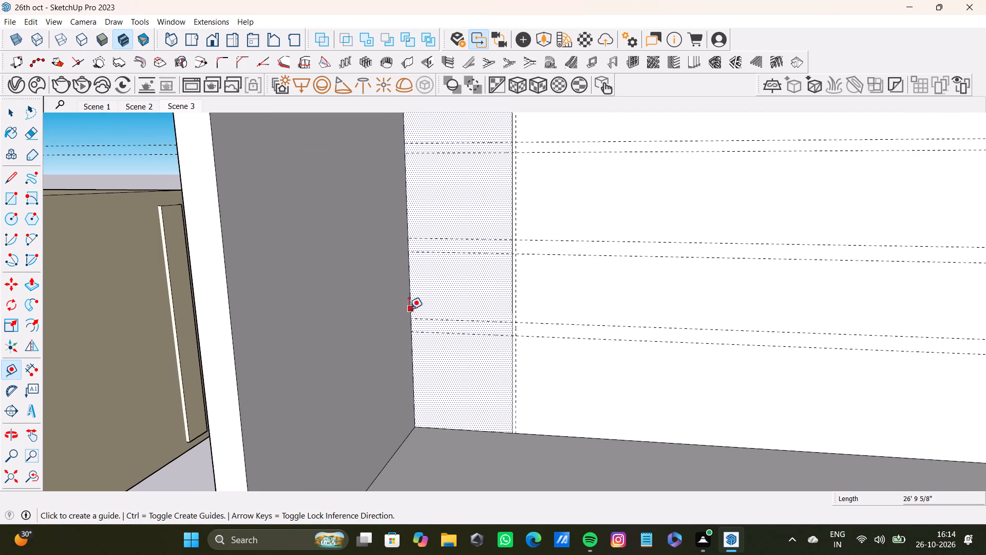
click(410, 309)
key(space)
key(t)
scroll(410, 349, up, 4)
drag(418, 371, 424, 371)
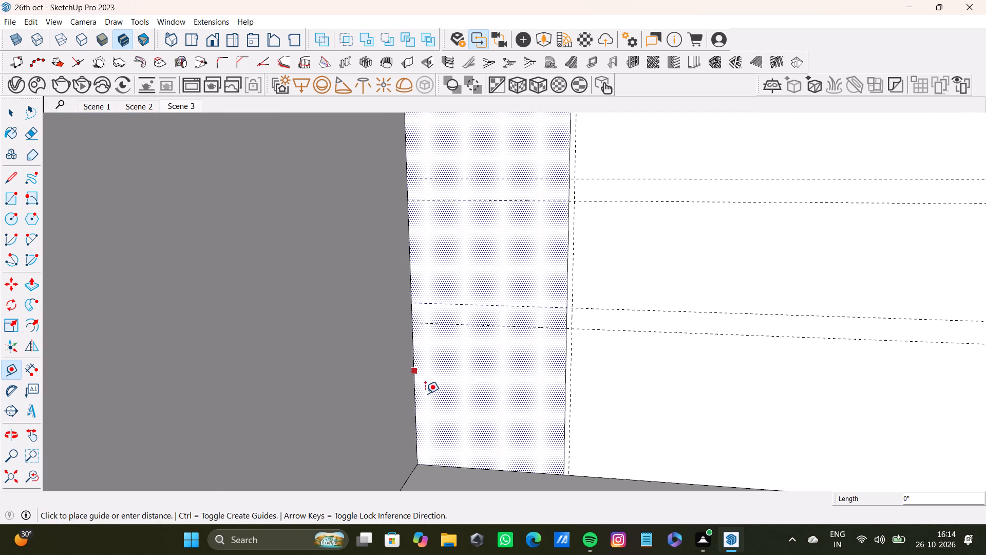
scroll(412, 306, up, 2)
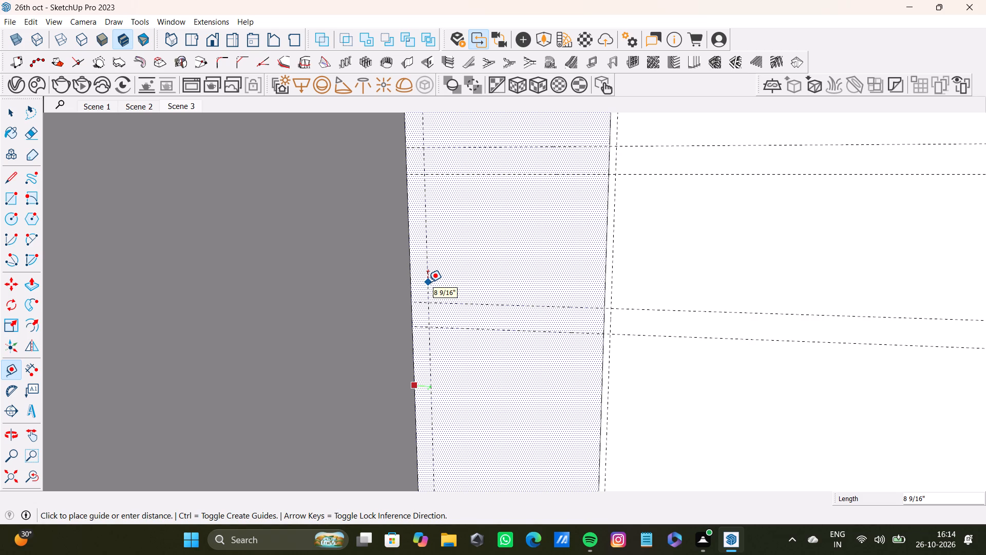
click(428, 298)
click(430, 306)
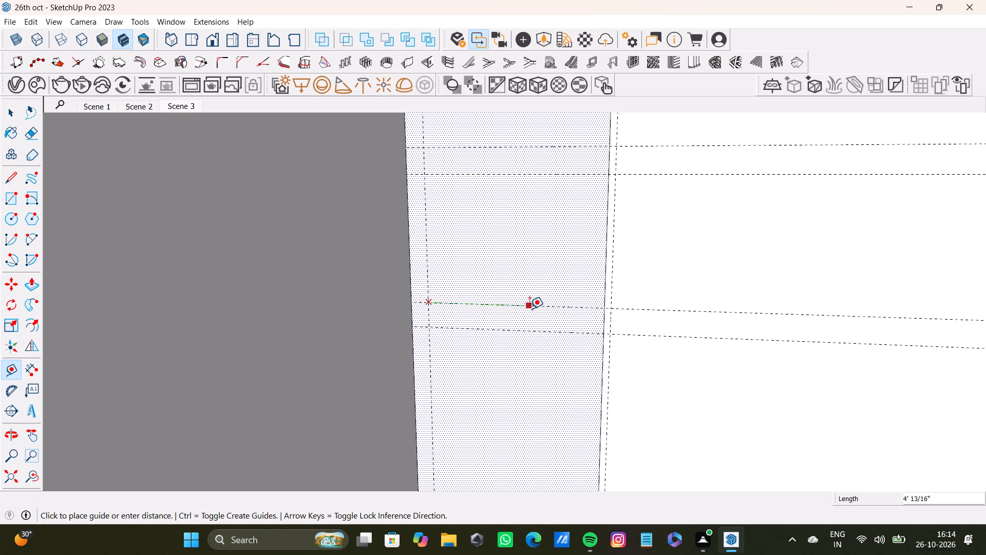
key(space)
Offset another vertical guide about 6' 4" from the inset one, just inside the panel's opposite edge.
key(t)
key(t)
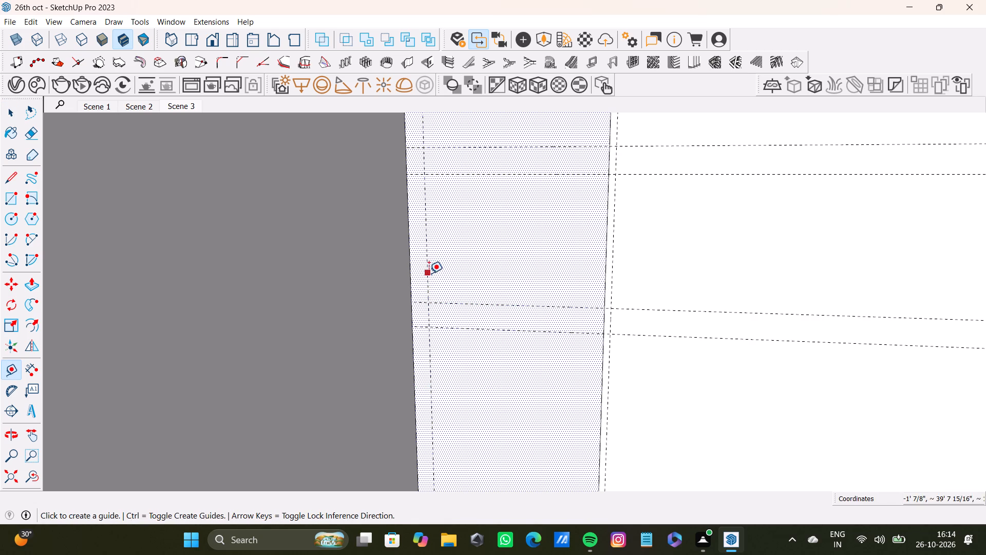
click(429, 273)
click(587, 288)
Draw a rectangle between the inset vertical guides within the top pair of horizontal guides.
scroll(563, 293, down, 5)
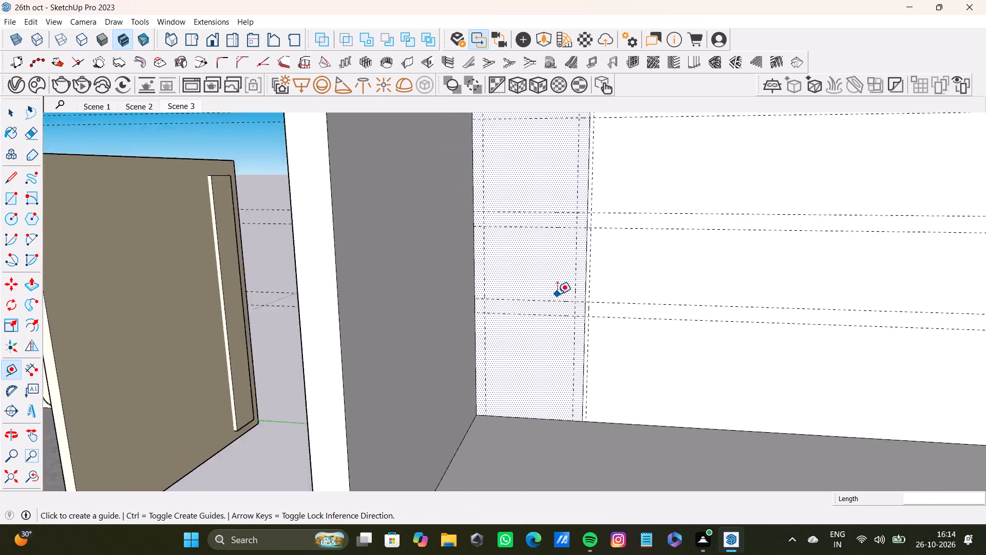
scroll(557, 294, down, 14)
scroll(539, 272, up, 9)
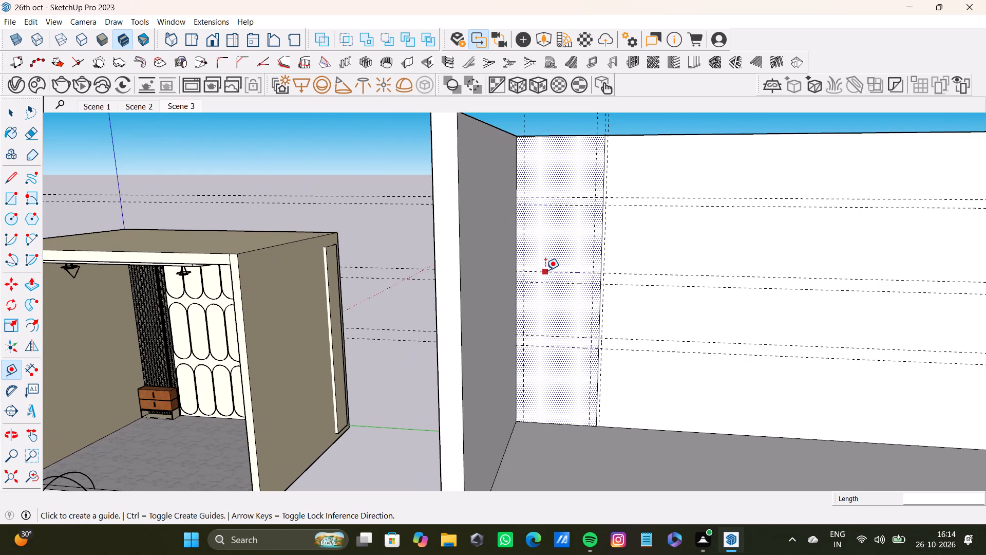
middle_drag(545, 270, 523, 271)
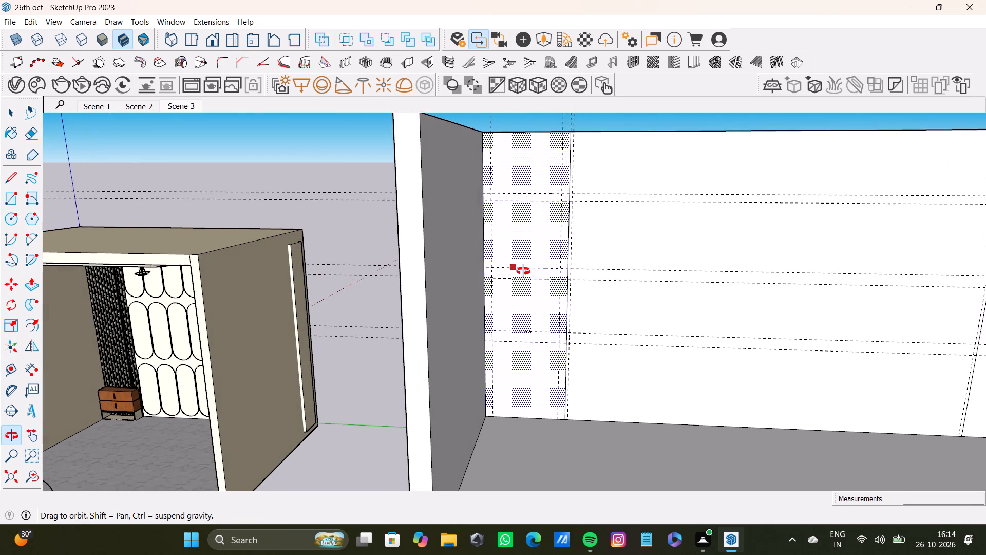
middle_drag(523, 271, 525, 284)
key(r)
scroll(509, 187, up, 4)
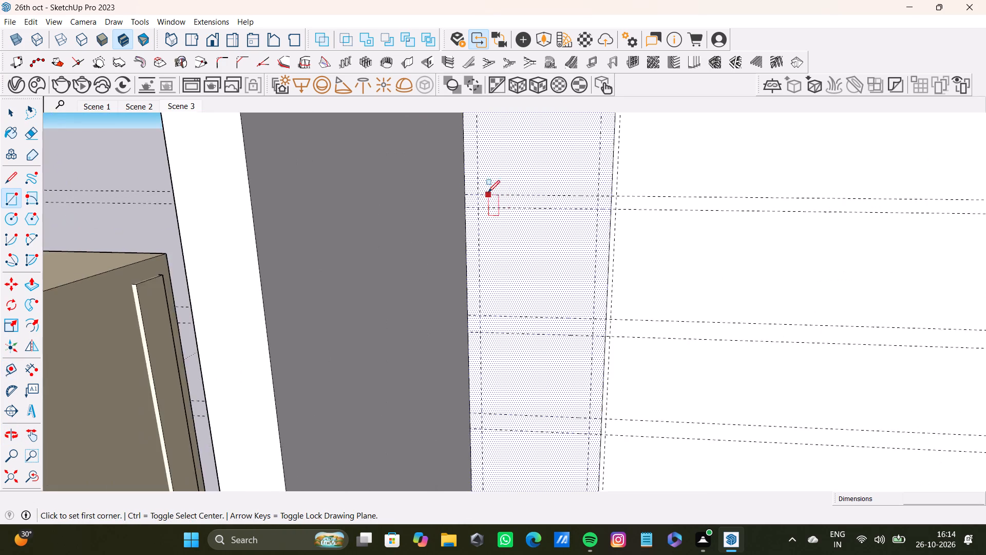
scroll(488, 192, up, 7)
click(472, 194)
click(696, 226)
Draw two more rectangles about 6' 4" wide between the inset vertical guides, within the middle and lower horizontal guide pairs.
scroll(688, 226, down, 3)
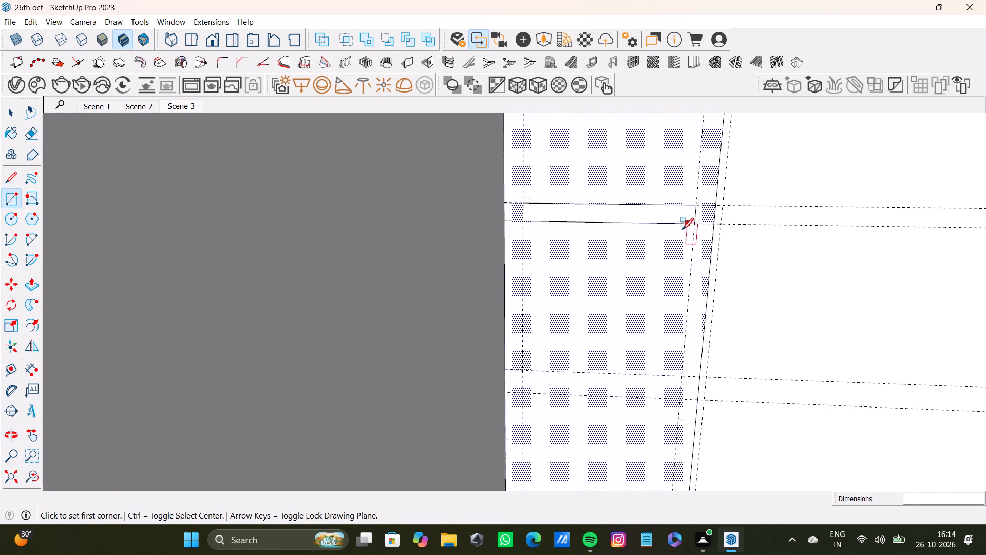
scroll(682, 230, down, 1)
shift+middle_drag(662, 252, 630, 187)
scroll(509, 307, up, 3)
click(506, 295)
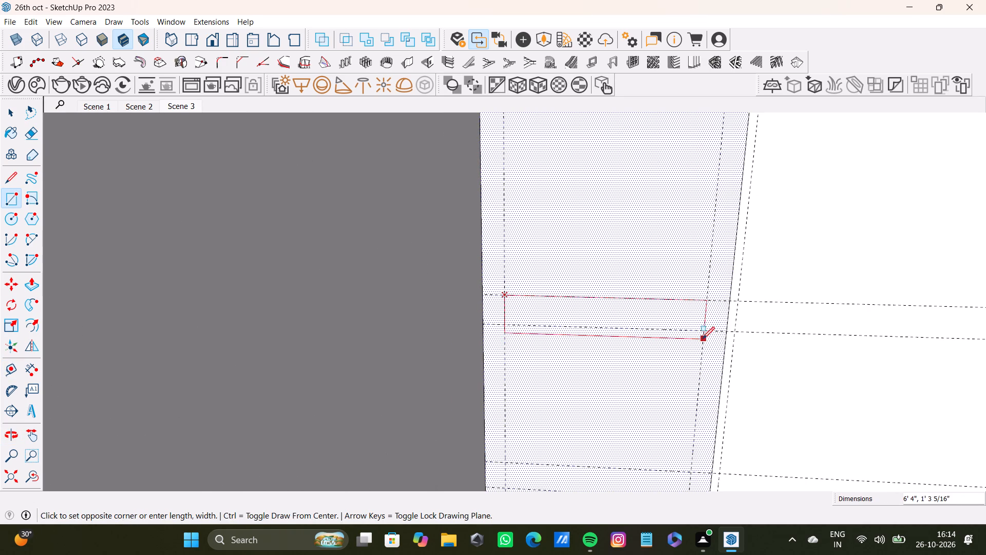
click(704, 333)
scroll(675, 351, down, 3)
shift+middle_drag(669, 360, 605, 261)
scroll(532, 325, up, 3)
click(468, 350)
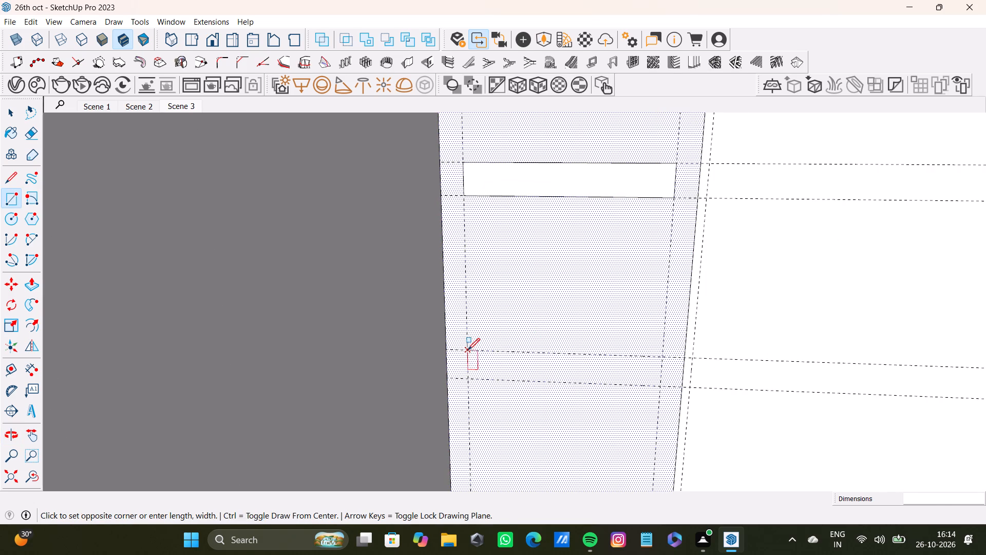
click(660, 390)
Push/Pull the top rectangle out from the back wall into a shelf, then shorten it to about 5' 1" deep.
scroll(635, 385, down, 13)
middle_drag(626, 376, 619, 371)
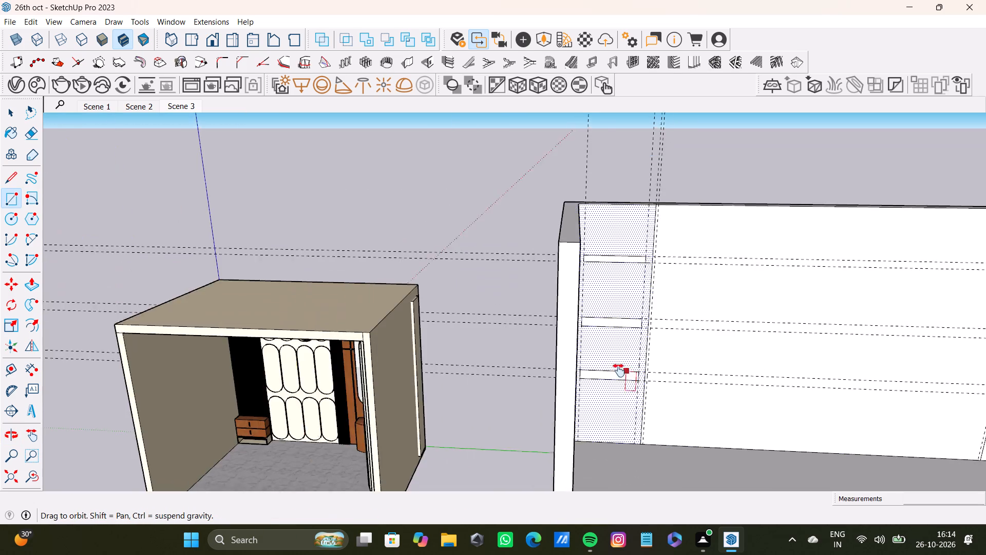
middle_drag(619, 371, 493, 329)
scroll(537, 268, up, 5)
key(space)
click(579, 233)
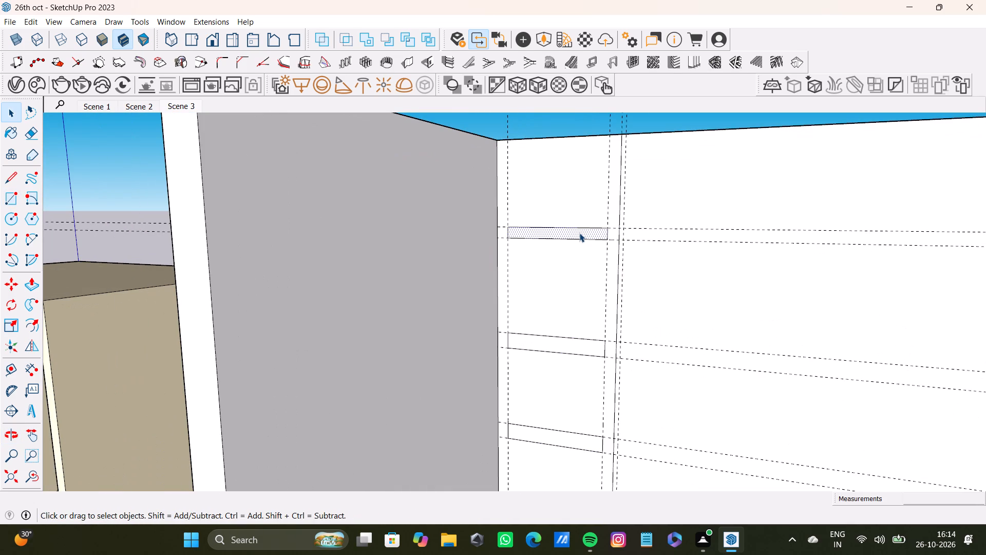
key(p)
drag(579, 233, 509, 234)
scroll(511, 243, down, 5)
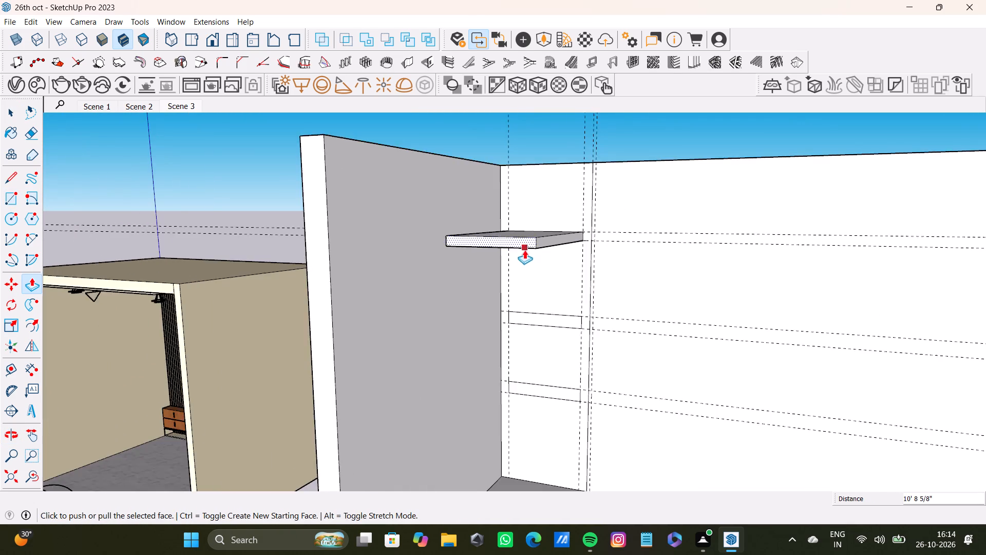
scroll(524, 250, down, 2)
middle_drag(527, 293, 457, 331)
drag(461, 274, 506, 266)
Push/Pull the middle and lower rectangles out to match the top shelf's depth, about 5' 1 3/16".
scroll(524, 317, up, 7)
key(space)
click(524, 318)
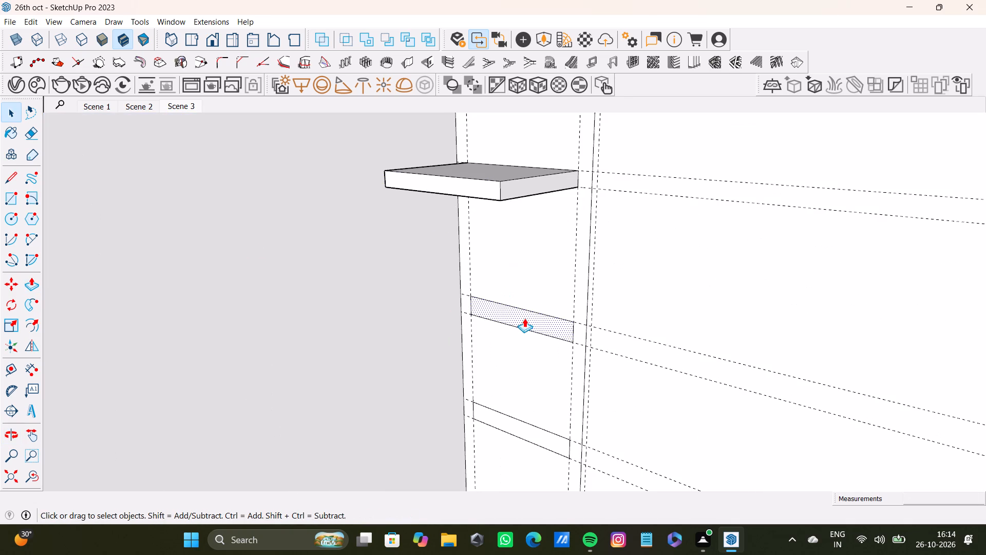
key(p)
drag(524, 318, 472, 189)
scroll(468, 267, down, 5)
middle_drag(477, 336, 522, 207)
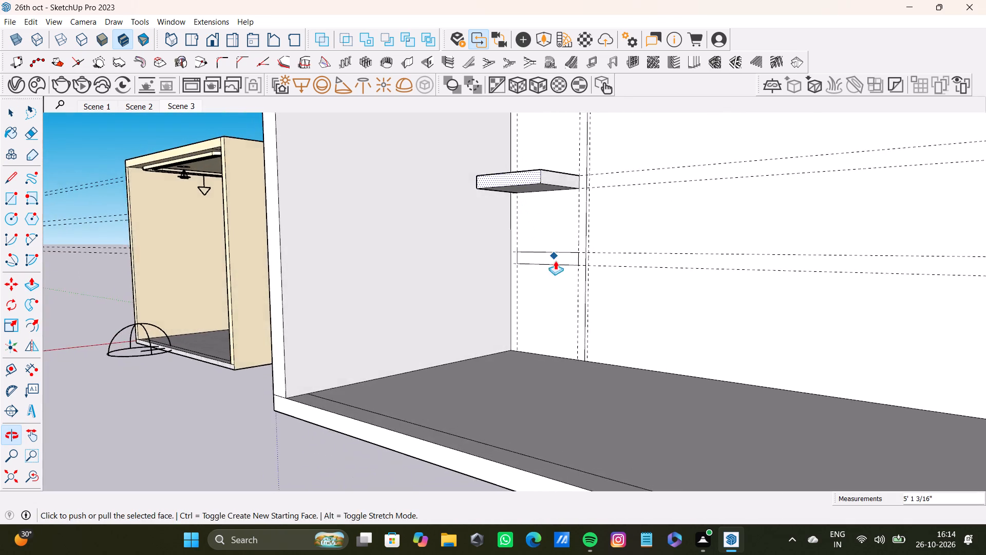
scroll(556, 263, up, 3)
key(space)
click(557, 261)
key(p)
drag(557, 261, 499, 145)
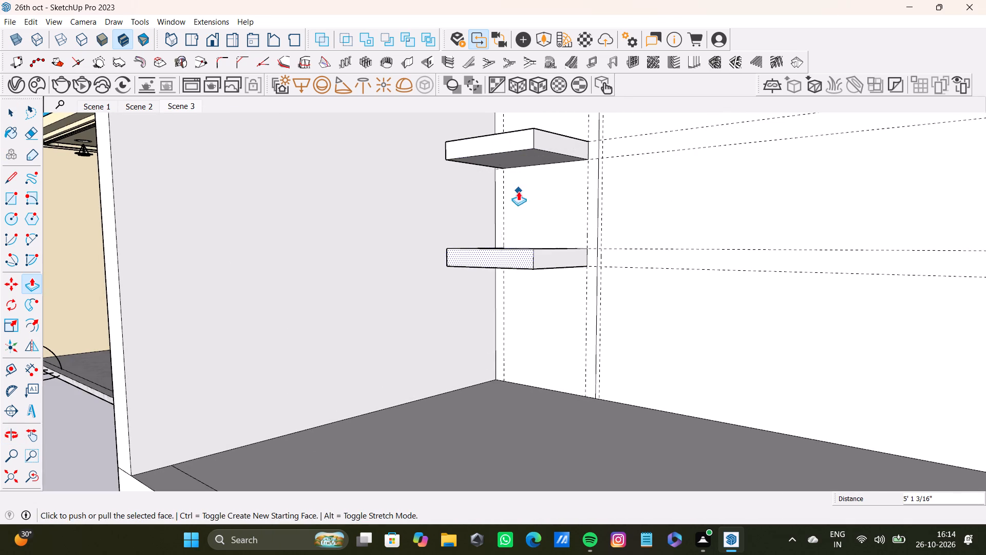
Thin the middle shelf slightly by pushing its top face down with Push/Pull.
scroll(518, 200, down, 5)
middle_drag(519, 217, 551, 345)
key(space)
scroll(533, 275, up, 4)
click(540, 252)
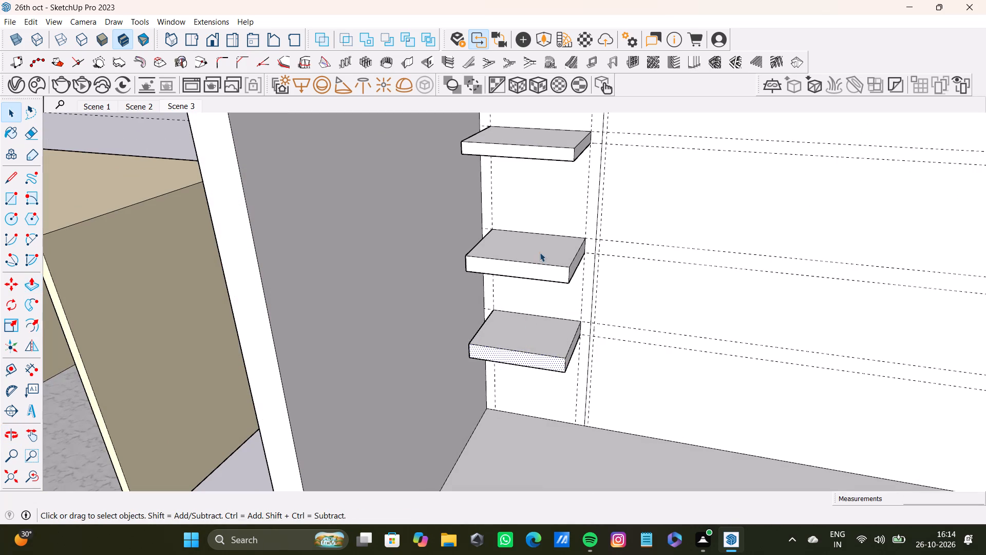
key(p)
click(557, 247)
Thin the lower shelf by pushing its top face down about 2 1/8" with Push/Pull.
scroll(555, 254, down, 2)
middle_drag(540, 304, 538, 262)
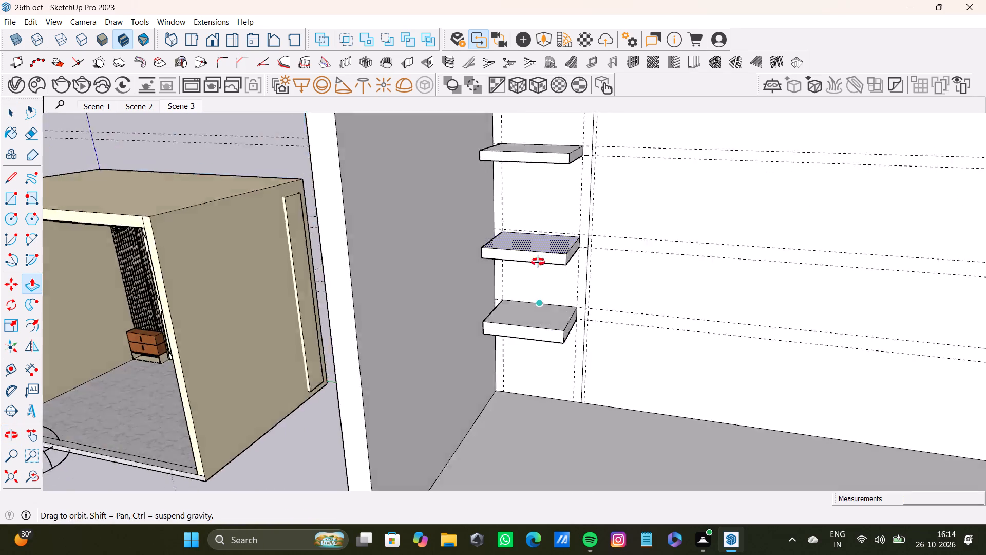
middle_drag(538, 262, 505, 196)
scroll(567, 318, up, 3)
middle_drag(557, 294, 507, 343)
key(space)
click(498, 329)
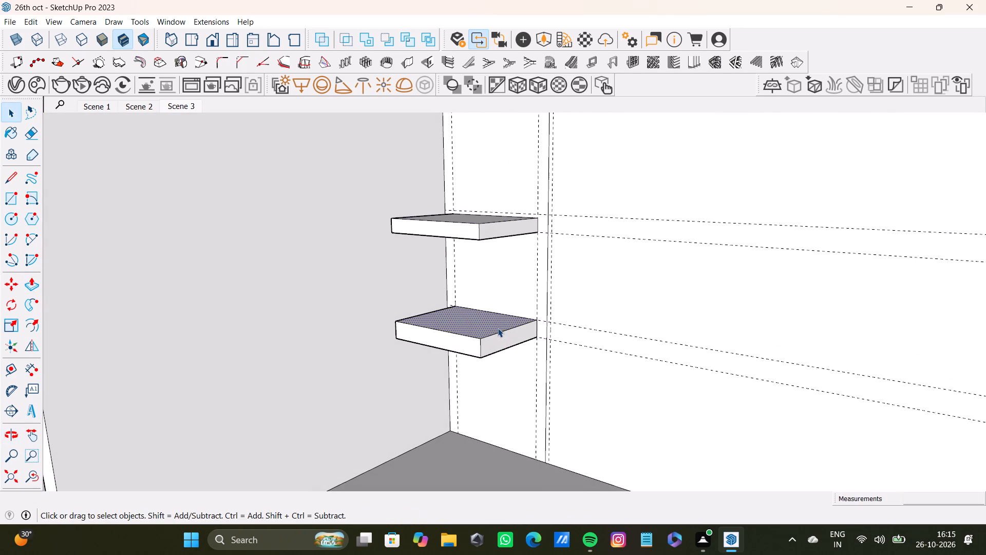
key(p)
click(498, 327)
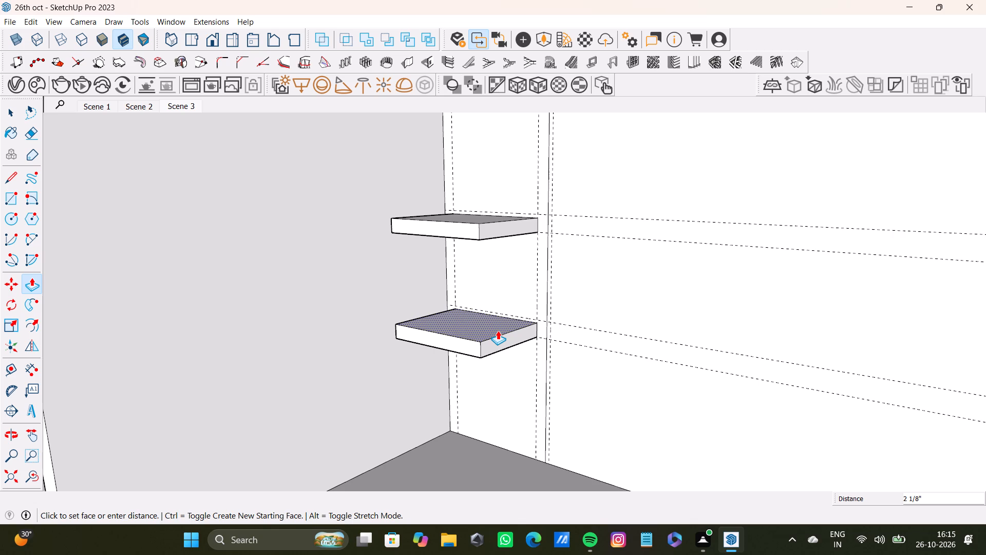
scroll(498, 330, down, 4)
middle_drag(498, 331, 553, 335)
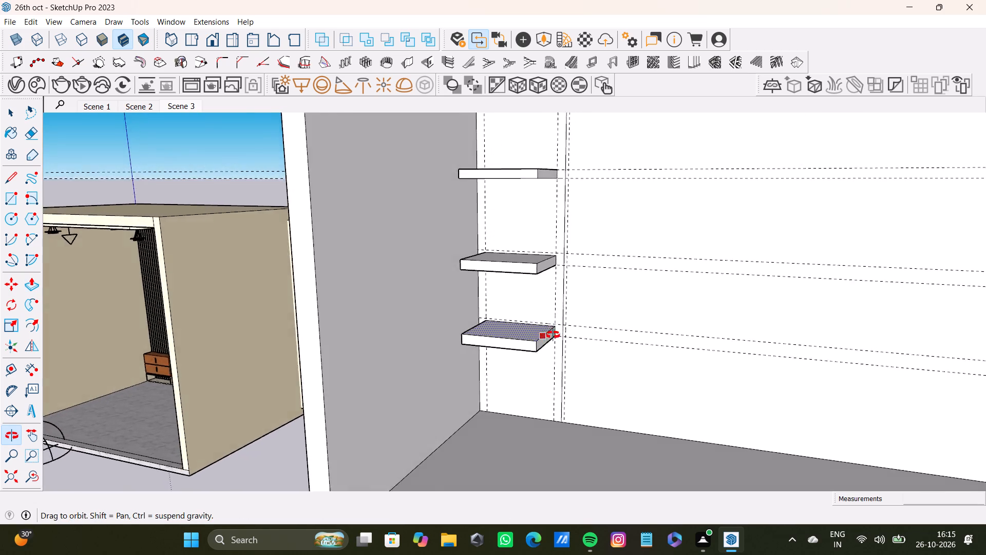
middle_drag(553, 335, 510, 285)
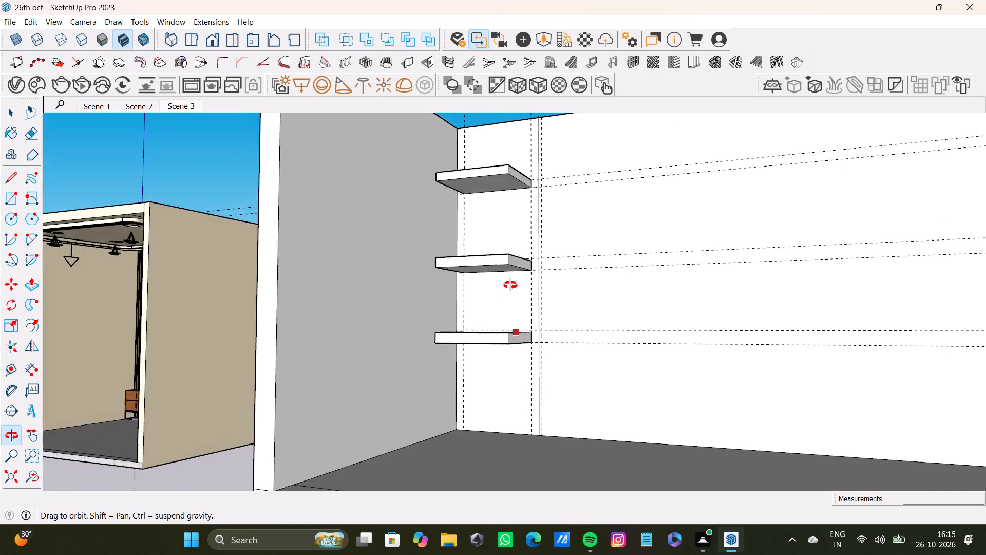
Examine the three shelves on the back wall's end panel from the front, above and below.
middle_drag(510, 285, 583, 265)
scroll(590, 275, down, 5)
shift+middle_drag(589, 281, 524, 342)
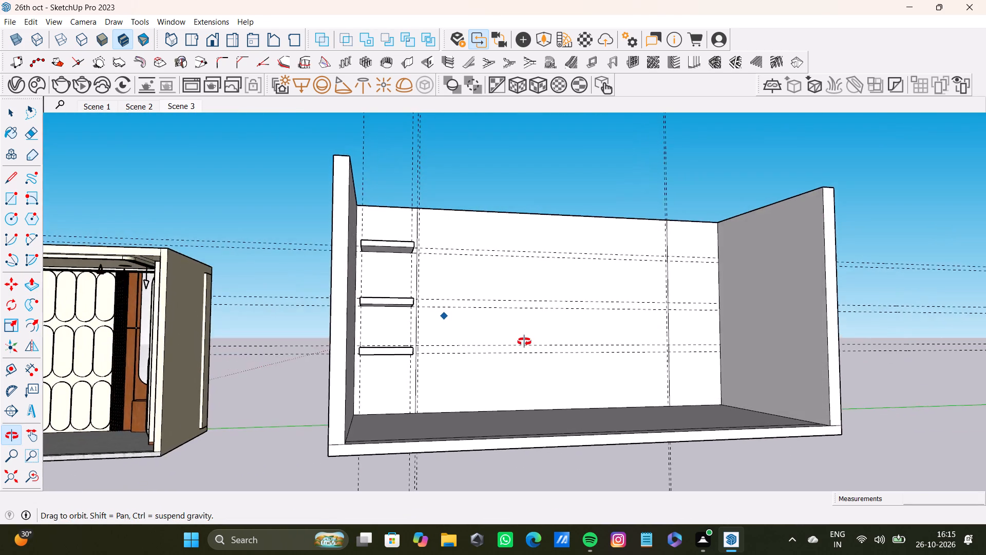
shift+middle_drag(524, 342, 468, 368)
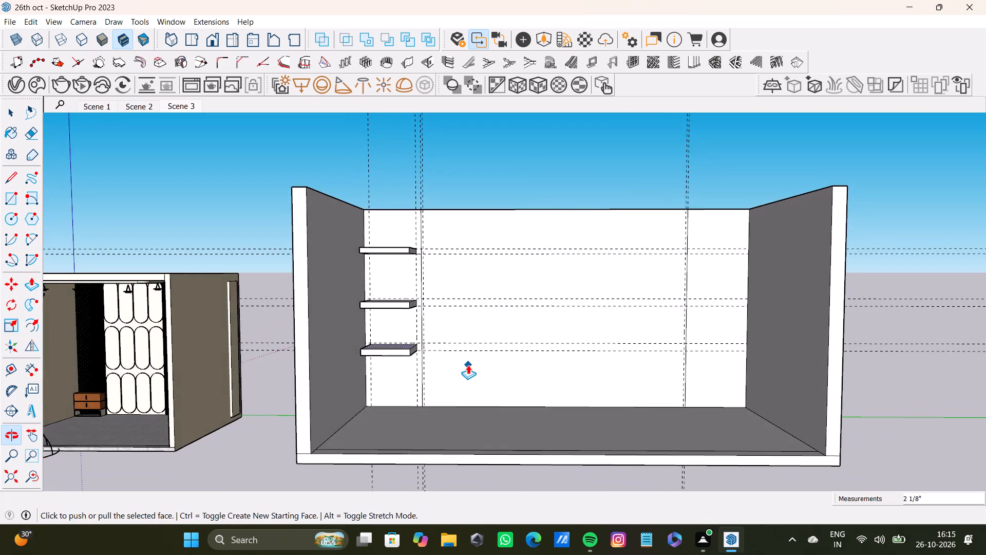
scroll(445, 284, down, 4)
middle_drag(428, 281, 394, 354)
scroll(410, 227, up, 6)
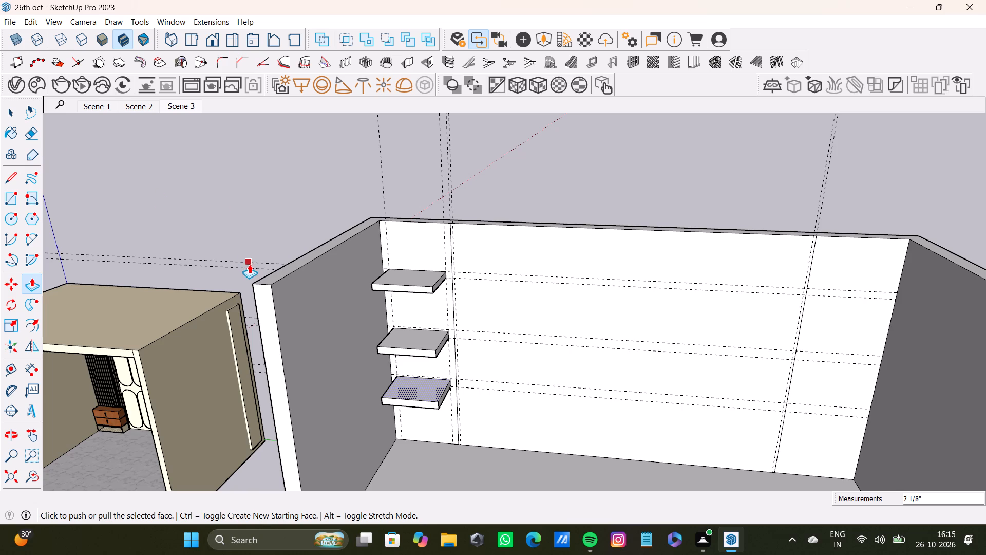
scroll(409, 337, down, 7)
middle_drag(418, 335, 423, 335)
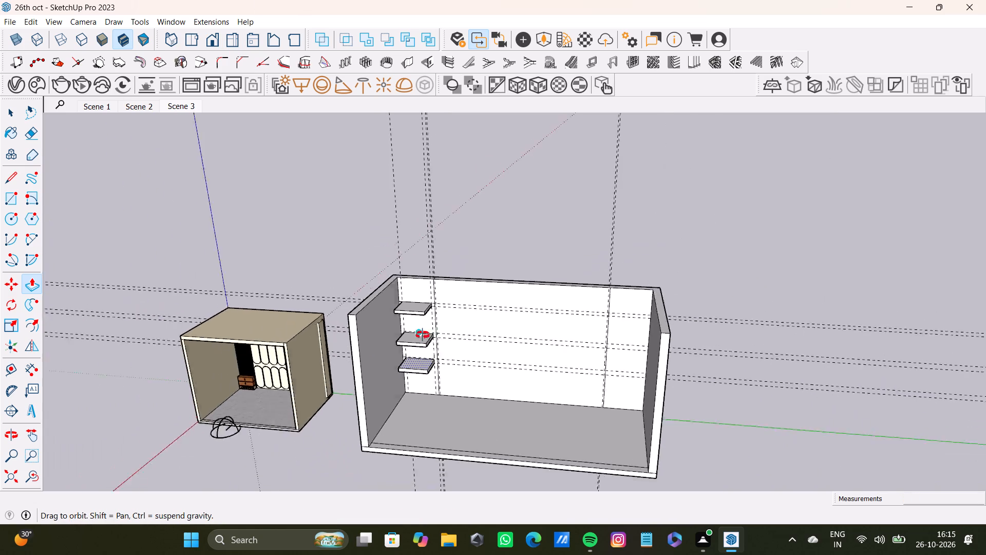
middle_drag(423, 335, 447, 292)
scroll(445, 292, up, 7)
middle_drag(434, 307, 361, 264)
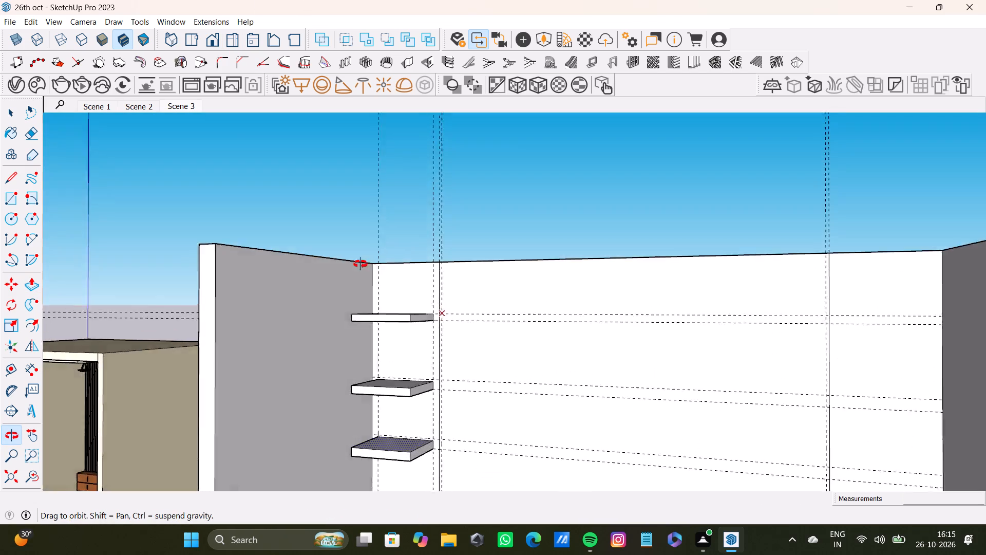
middle_drag(361, 264, 293, 282)
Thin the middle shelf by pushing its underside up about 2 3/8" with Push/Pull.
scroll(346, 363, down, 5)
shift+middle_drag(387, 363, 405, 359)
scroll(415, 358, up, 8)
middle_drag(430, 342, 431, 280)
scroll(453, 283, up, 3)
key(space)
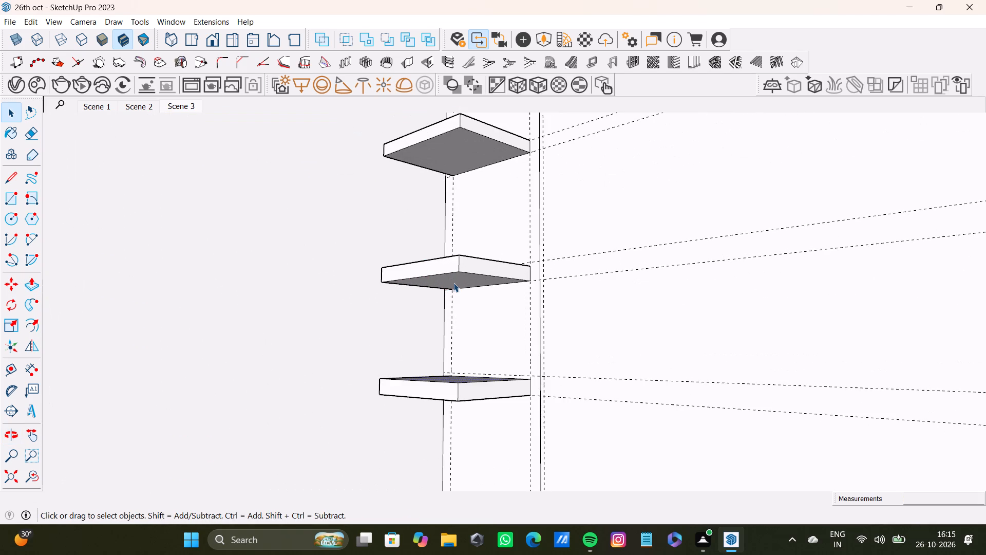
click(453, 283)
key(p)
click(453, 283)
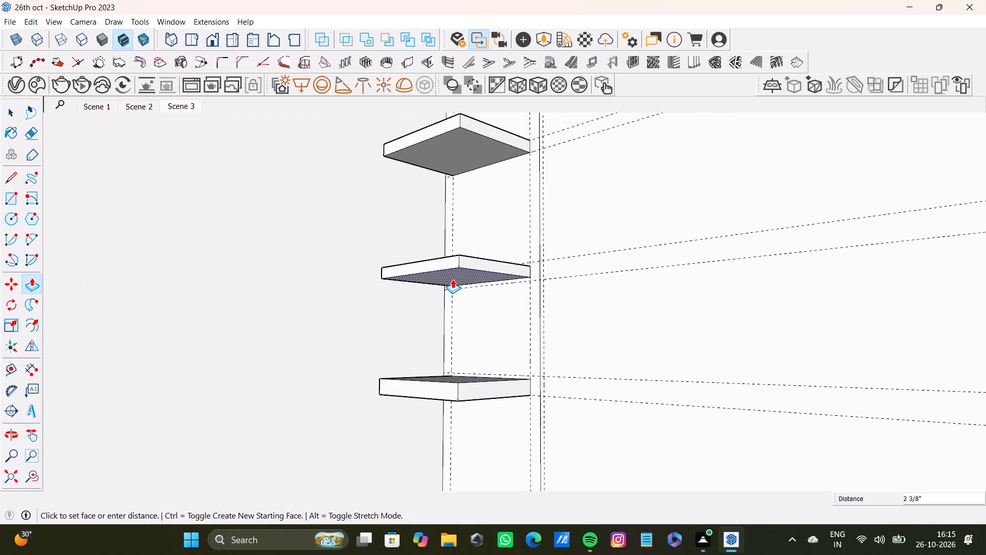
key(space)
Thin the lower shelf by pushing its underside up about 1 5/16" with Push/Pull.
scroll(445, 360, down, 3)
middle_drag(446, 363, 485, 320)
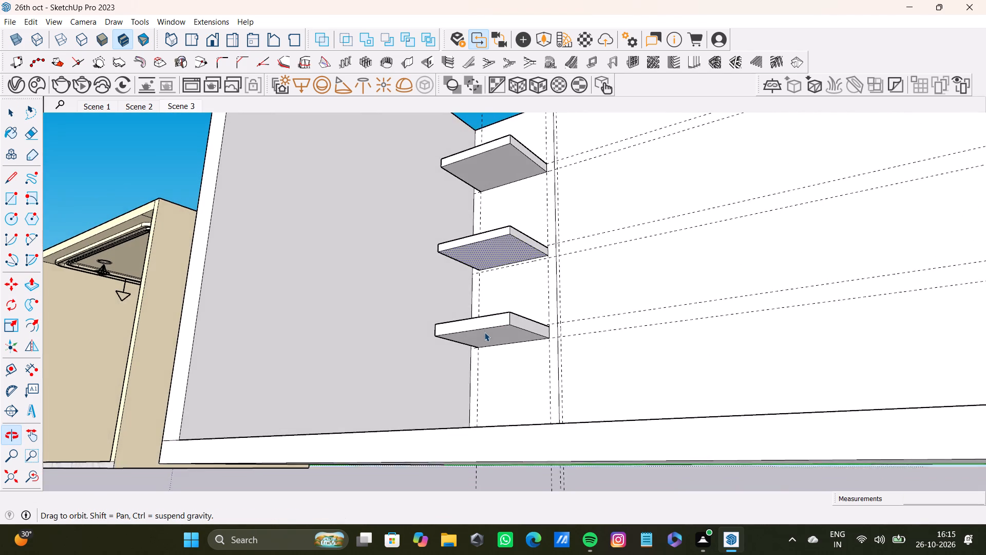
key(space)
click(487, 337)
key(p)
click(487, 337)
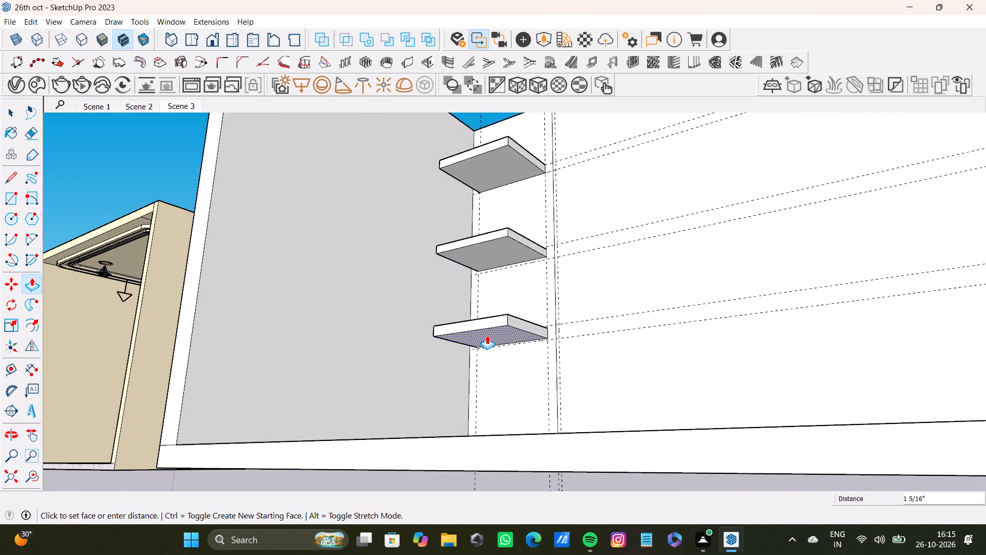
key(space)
Measure the vertical gap between the top shelf's underside and the middle shelf.
scroll(487, 335, down, 5)
middle_drag(487, 335, 567, 436)
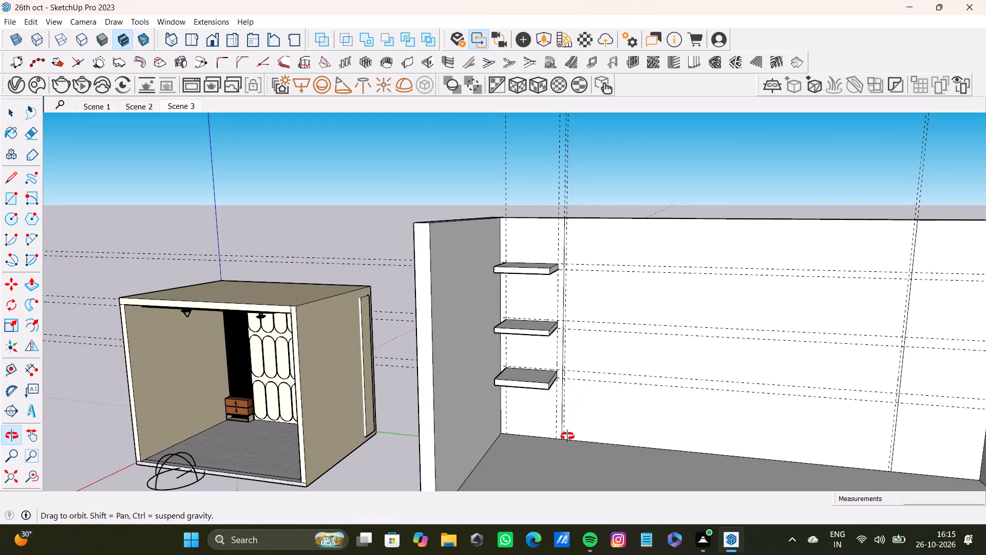
middle_drag(567, 436, 451, 393)
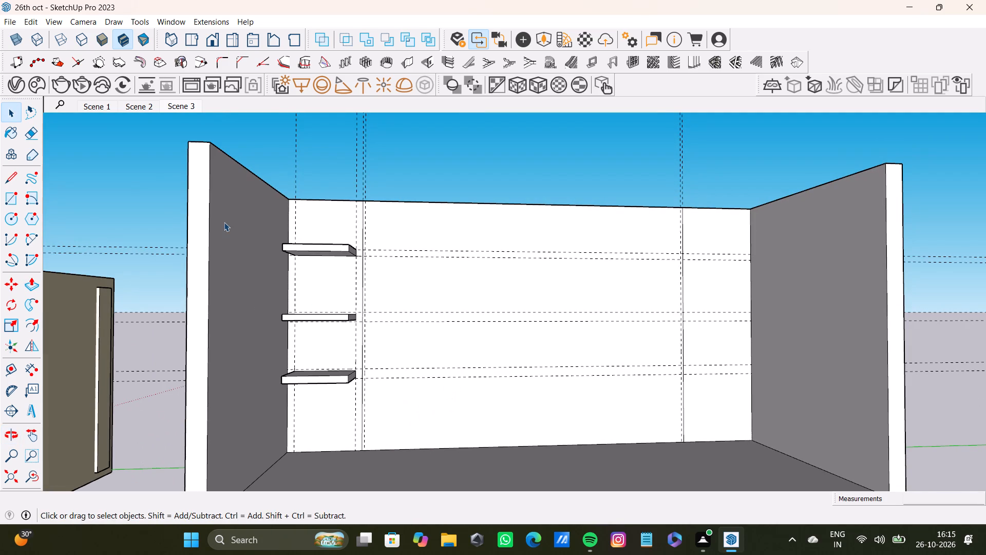
key(t)
scroll(266, 247, up, 8)
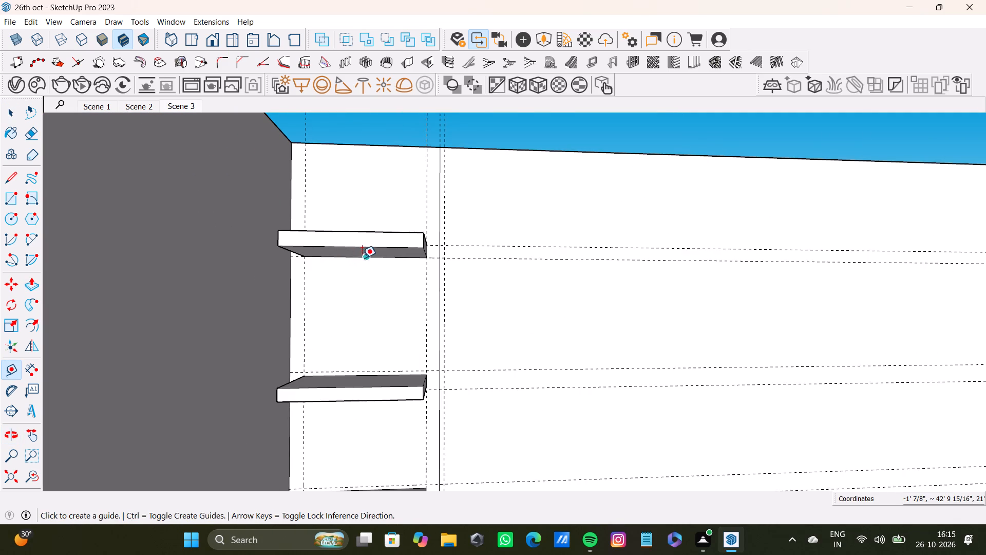
click(362, 257)
scroll(377, 376, up, 6)
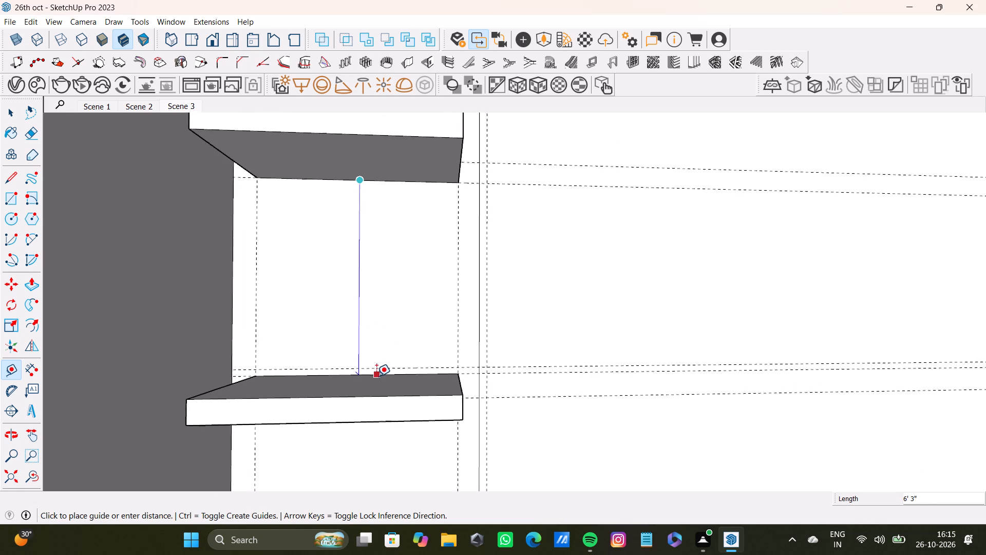
key(space)
Measure the vertical gap between the middle shelf's underside and the lower shelf.
scroll(376, 376, down, 4)
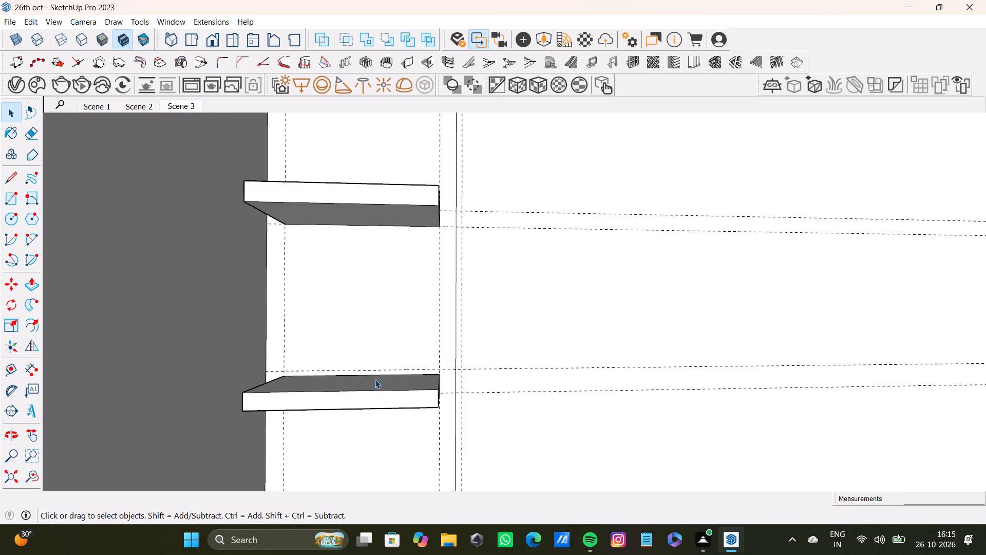
scroll(375, 379, down, 10)
shift+middle_drag(375, 384, 350, 292)
key(t)
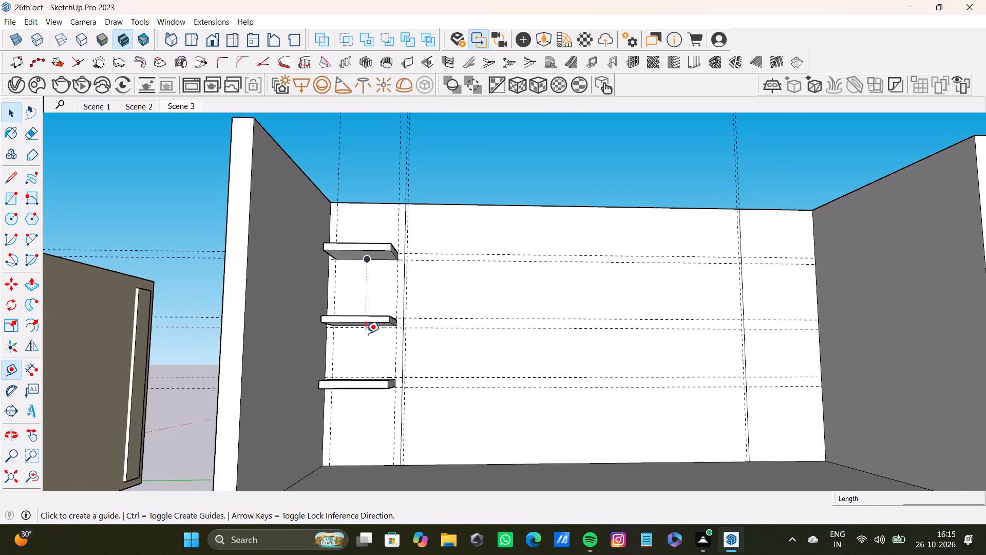
scroll(366, 334, up, 7)
click(364, 319)
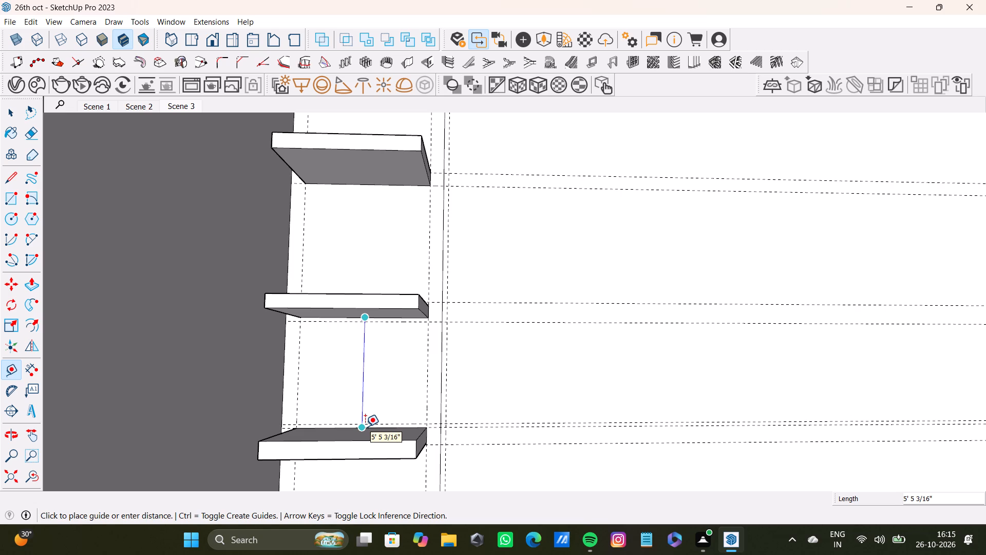
key(space)
Undo the three shelves, their outlines and their construction guides, back to only the two pairs of vertical panel guides.
scroll(365, 427, down, 12)
middle_drag(365, 425, 421, 348)
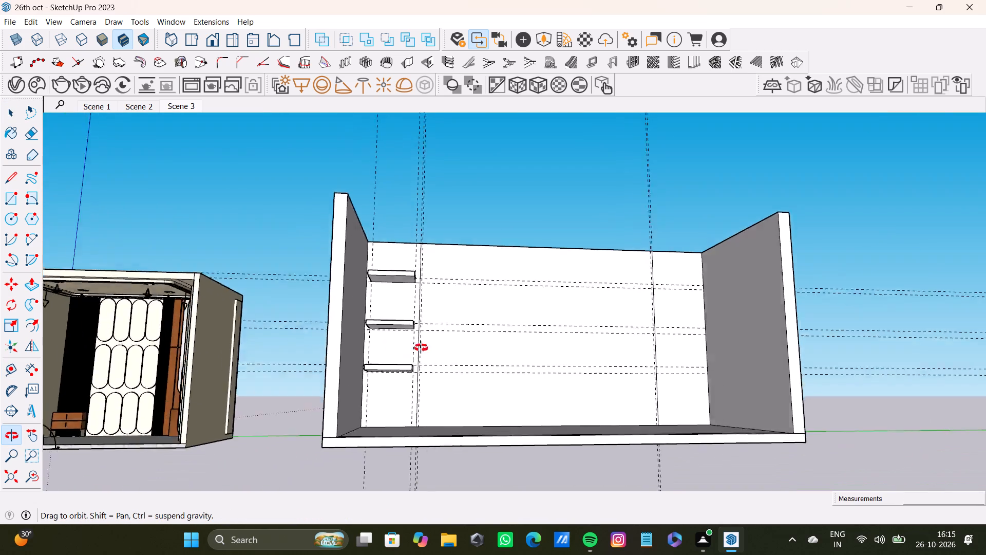
middle_drag(421, 348, 358, 406)
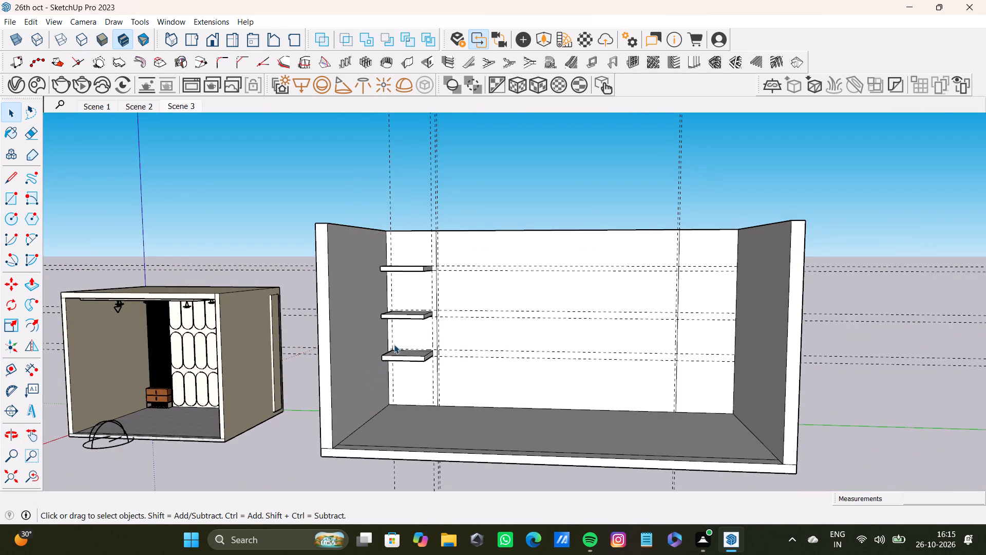
key(ctrl+z)
key(ctrl+z)
key(ctrl+z)
key(ctrl+z)
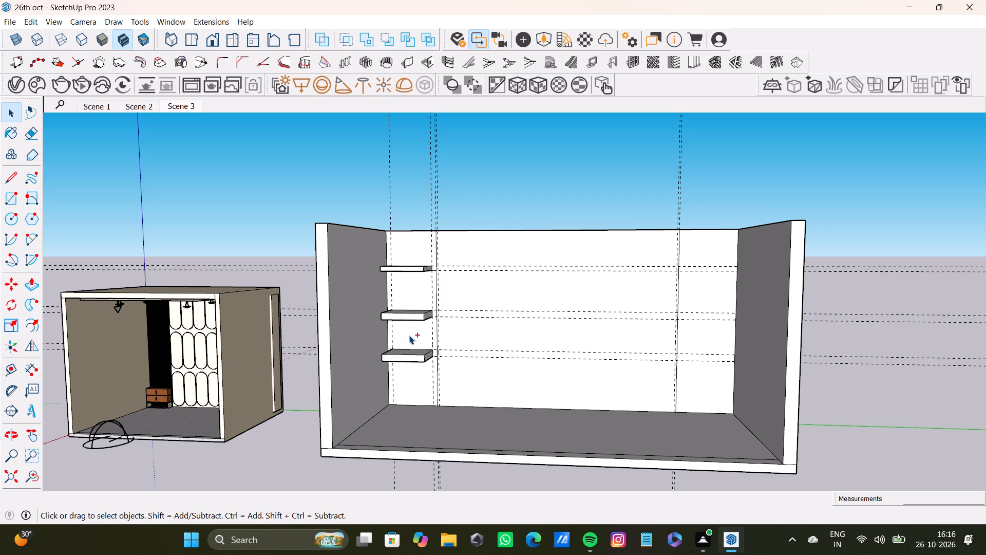
key(ctrl+z)
key(ctrl+z)
key(ctrl+z)
key(ctrl+z)
key(ctrl+z)
key(ctrl+z)
key(ctrl+z)
key(ctrl+z)
key(ctrl+z)
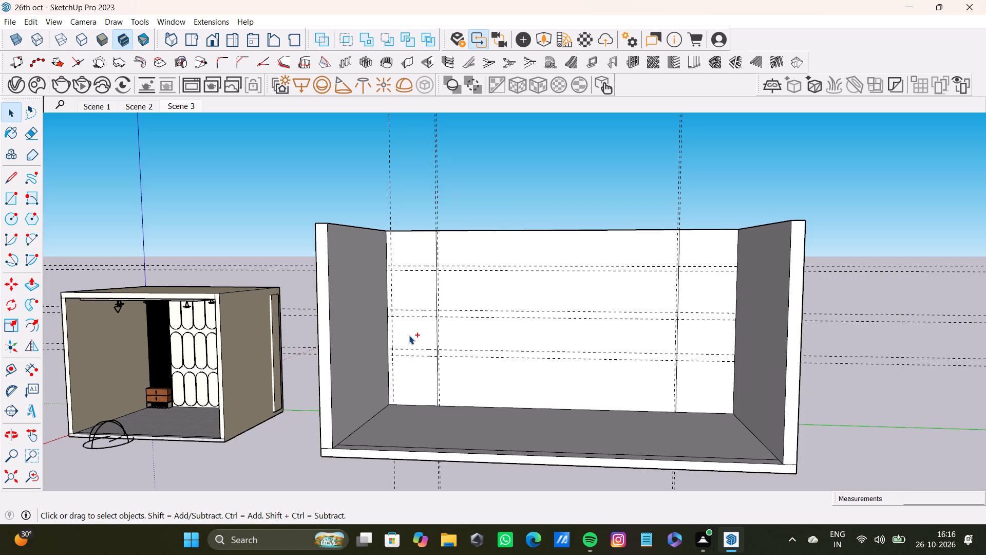
key(ctrl+z)
key(ctrl+z)
key(ctrl+z)
key(ctrl+z)
key(ctrl+z)
key(ctrl+z)
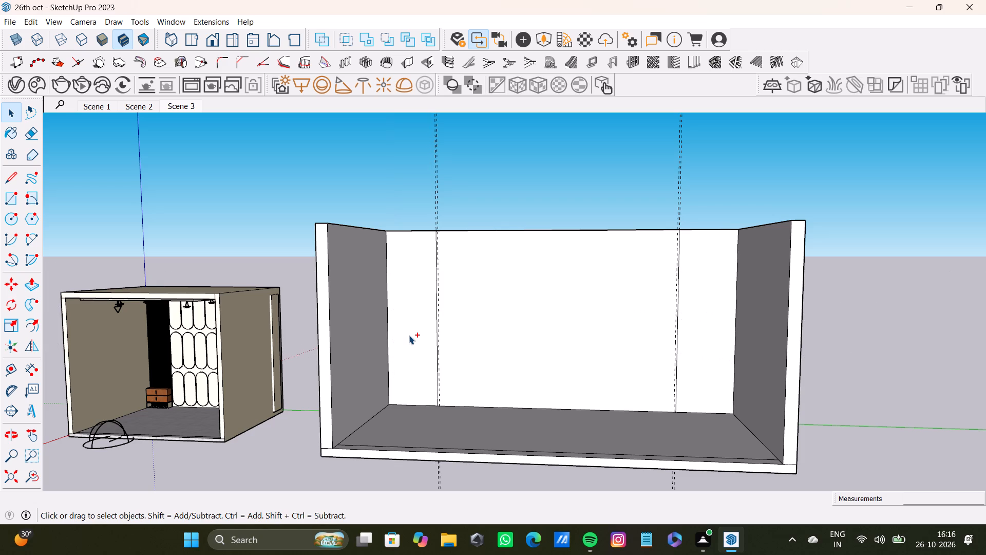
Place a horizontal guide about 1' 11" below the back wall's top edge with the Tape Measure.
scroll(389, 286, up, 3)
scroll(438, 261, down, 7)
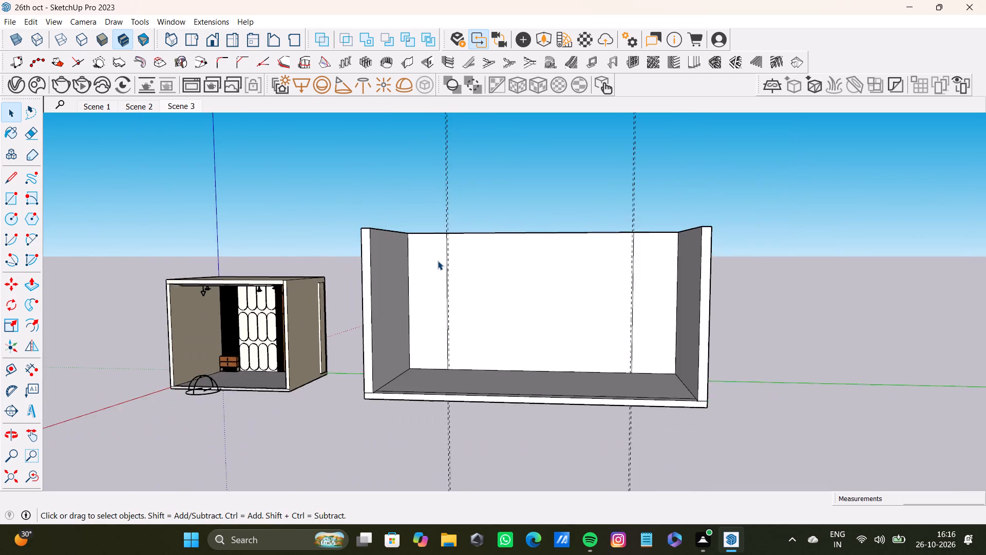
shift+middle_drag(438, 261, 463, 269)
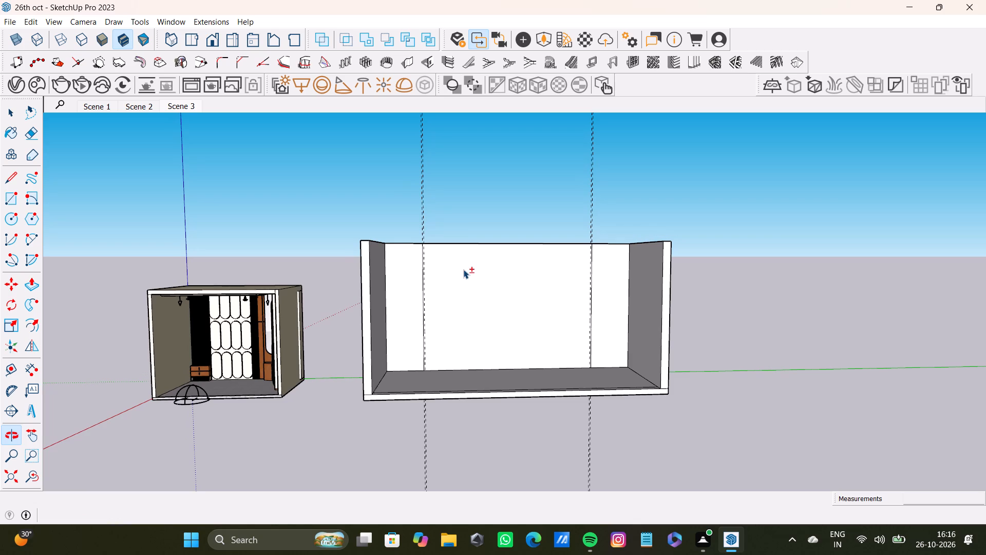
key(t)
scroll(427, 236, up, 14)
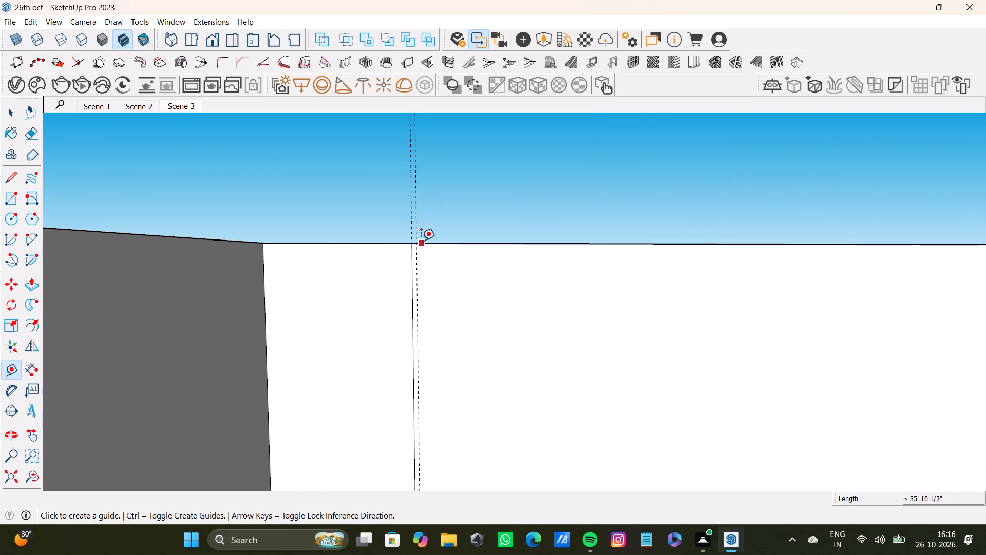
click(427, 244)
scroll(433, 294, down, 8)
middle_drag(437, 297, 366, 280)
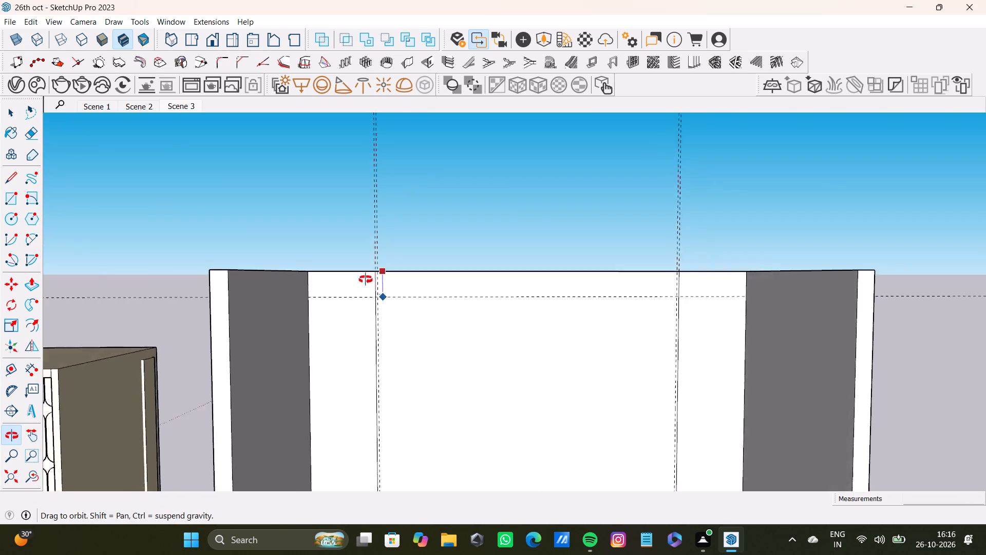
middle_drag(366, 280, 392, 262)
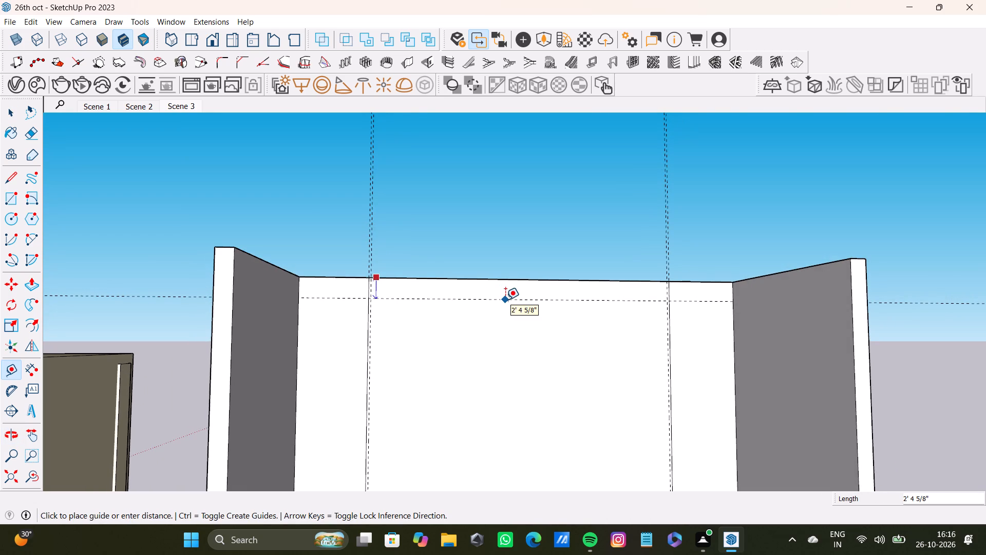
scroll(505, 300, down, 4)
middle_drag(505, 300, 443, 304)
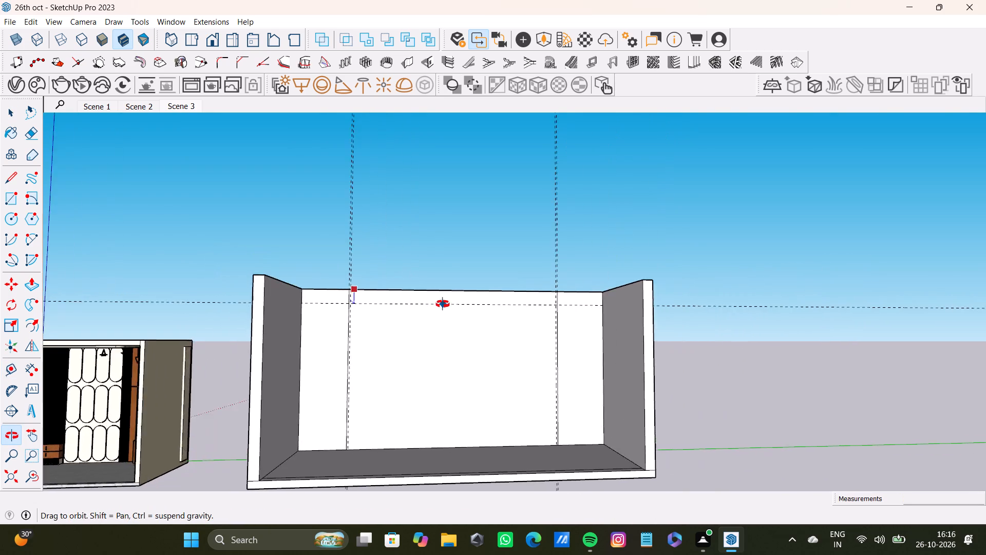
middle_drag(443, 304, 434, 322)
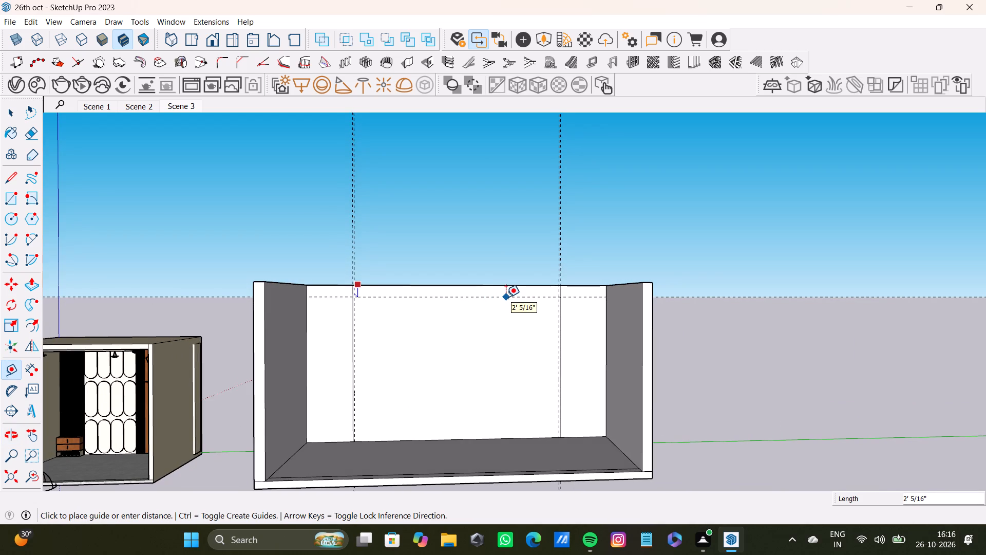
scroll(506, 297, up, 5)
scroll(506, 297, down, 3)
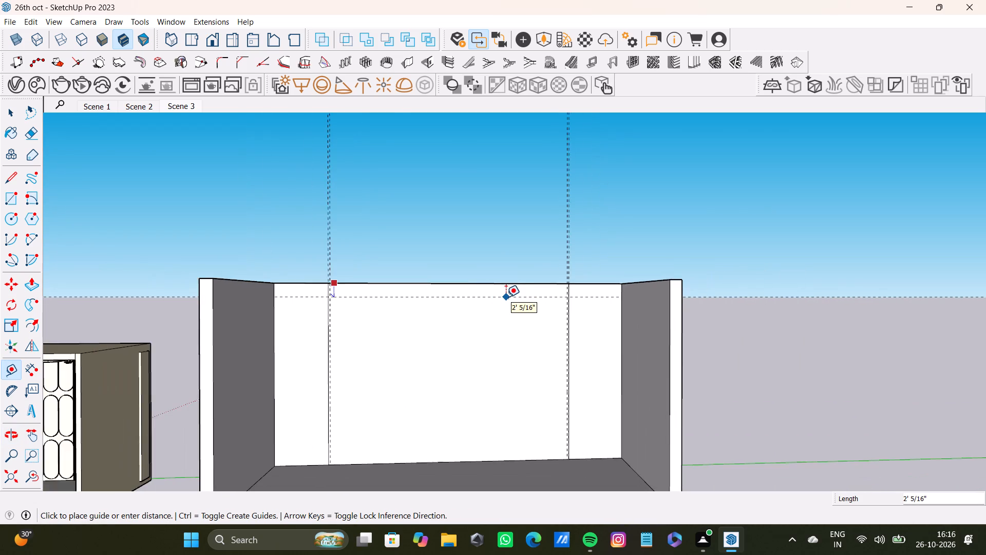
scroll(506, 297, down, 3)
middle_drag(506, 297, 535, 378)
scroll(294, 300, up, 7)
scroll(392, 286, down, 4)
middle_drag(391, 258, 347, 193)
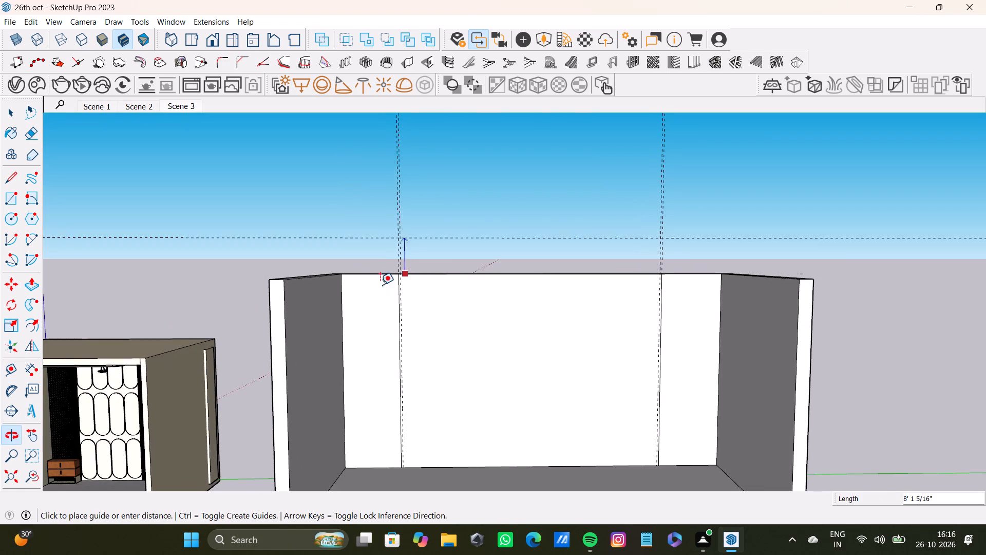
scroll(406, 336, up, 7)
scroll(440, 322, down, 10)
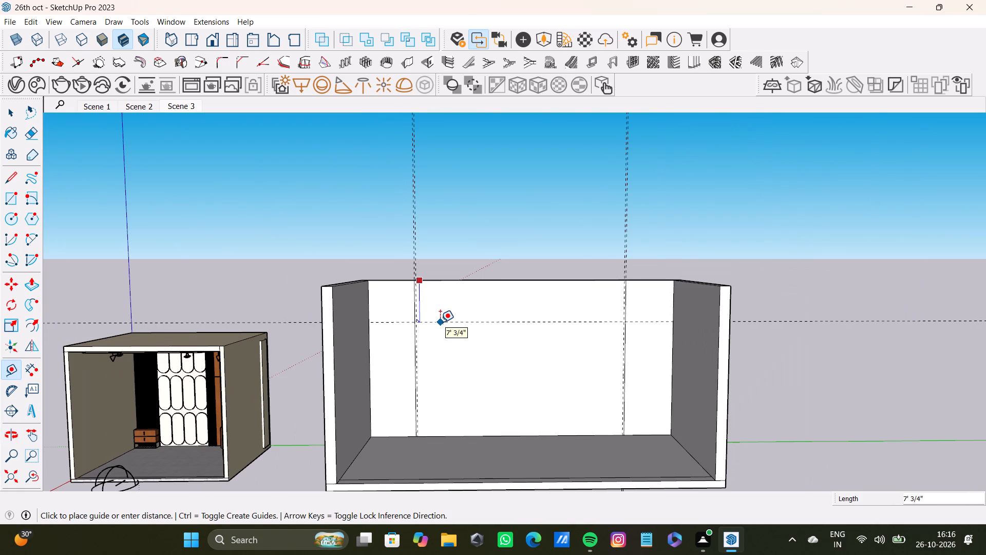
shift+middle_drag(441, 322, 391, 344)
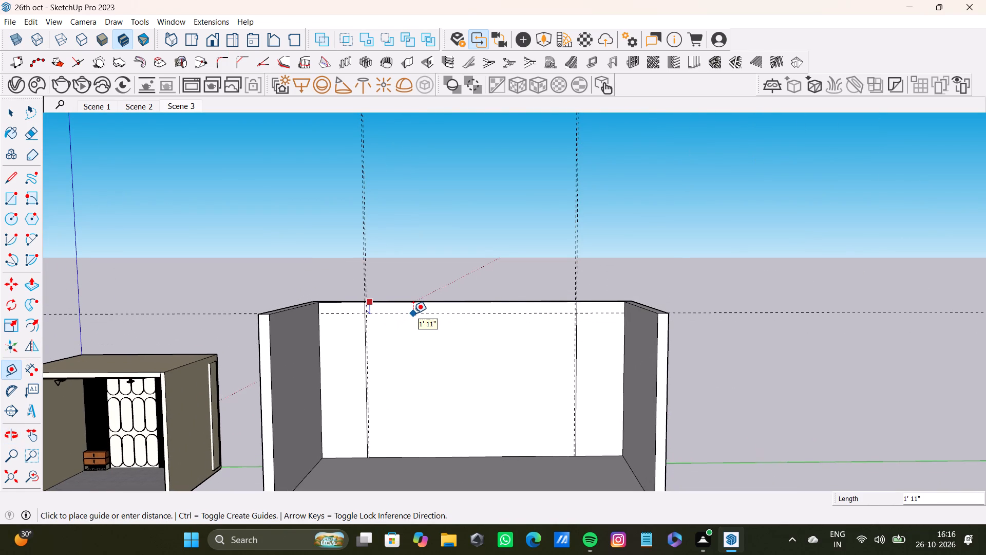
click(413, 313)
Draw a line along the horizontal guide across the full width of the back wall.
scroll(369, 333, up, 8)
scroll(366, 317, down, 7)
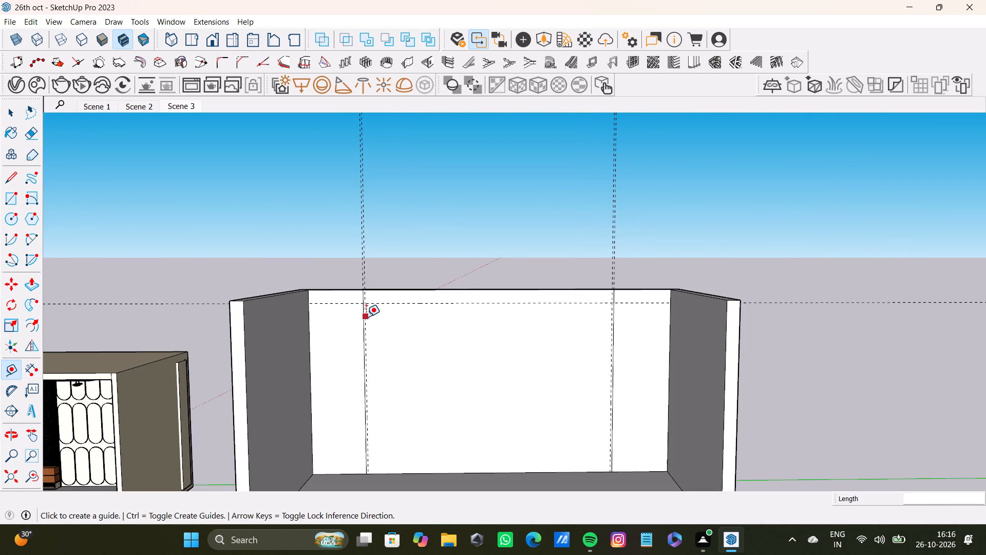
key(l)
scroll(337, 315, up, 7)
scroll(298, 303, down, 4)
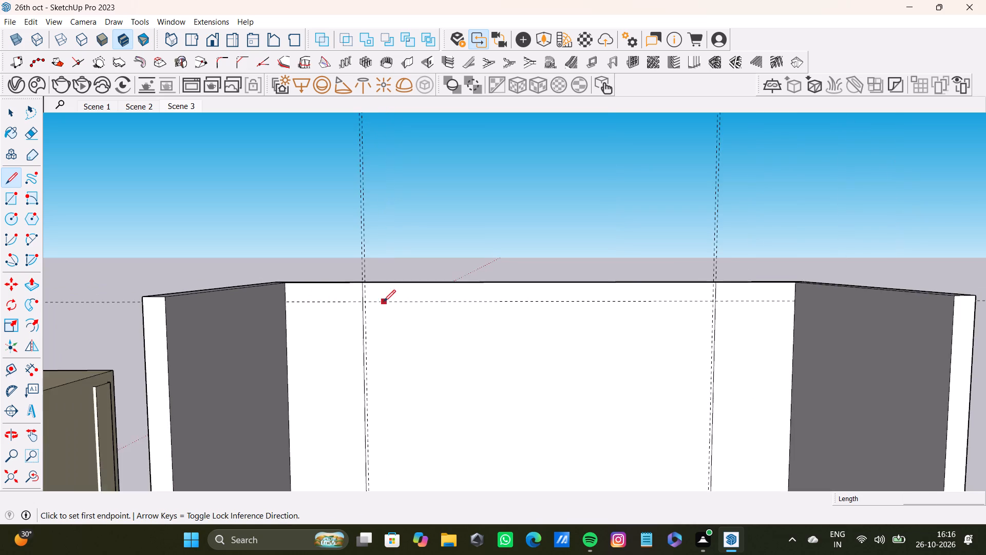
scroll(326, 286, up, 5)
click(272, 313)
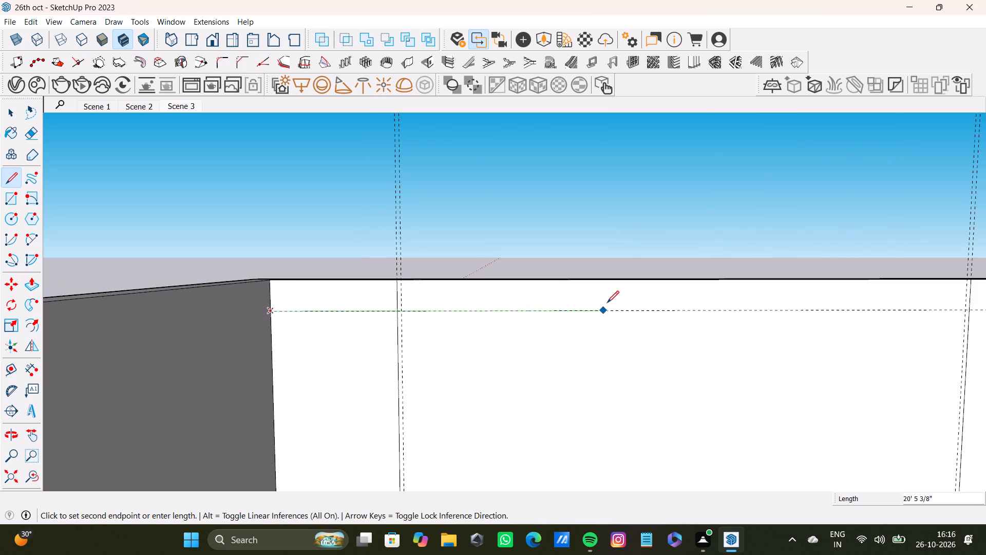
scroll(607, 303, down, 11)
middle_drag(665, 302, 612, 319)
scroll(685, 313, up, 2)
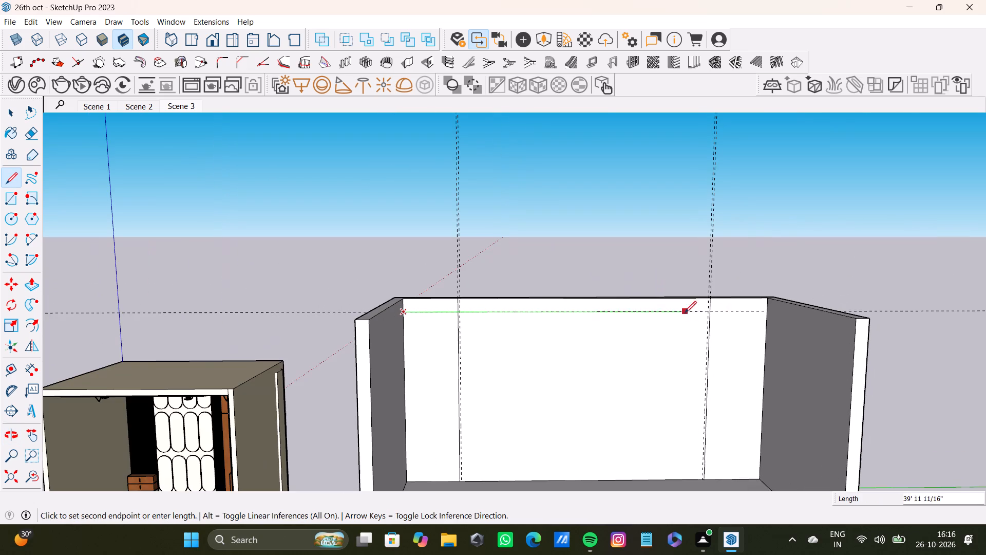
click(768, 312)
Delete the two outer segments of the horizontal line, keeping only the part between the two vertical panel lines.
scroll(505, 360, down, 4)
middle_drag(497, 366, 591, 370)
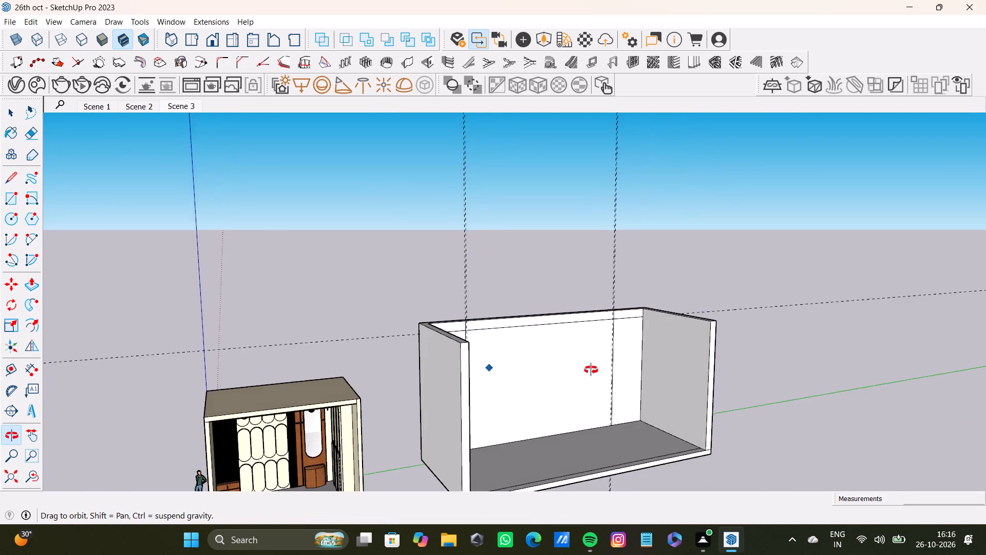
middle_drag(591, 370, 476, 398)
key(space)
click(456, 338)
middle_drag(460, 338, 393, 353)
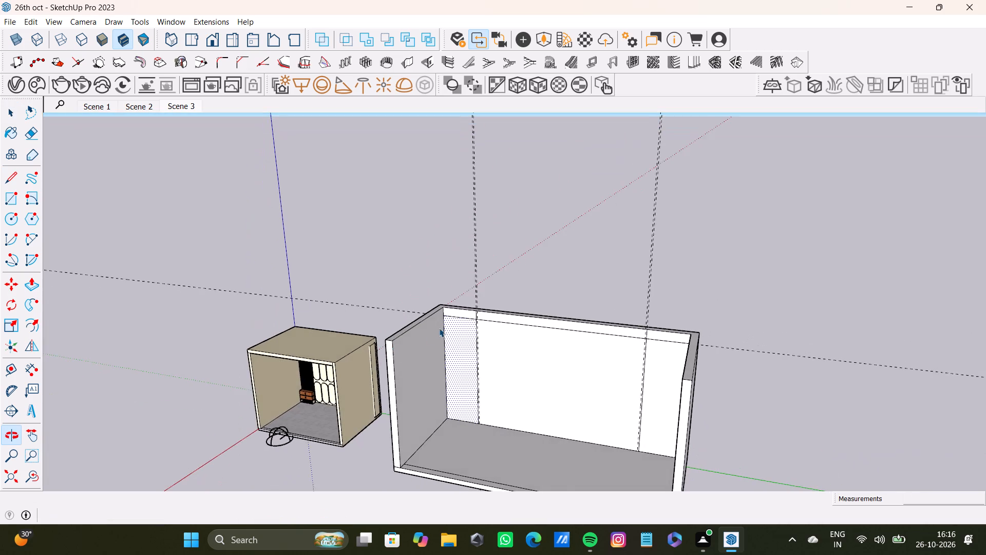
scroll(440, 325, up, 9)
scroll(487, 311, down, 4)
middle_drag(485, 312, 503, 302)
scroll(475, 322, up, 6)
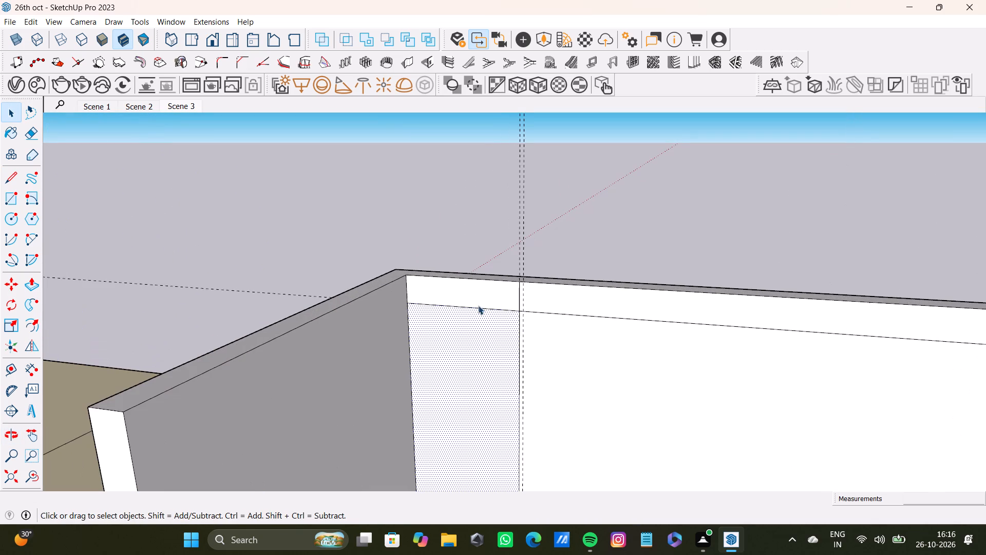
click(481, 308)
key(Delete)
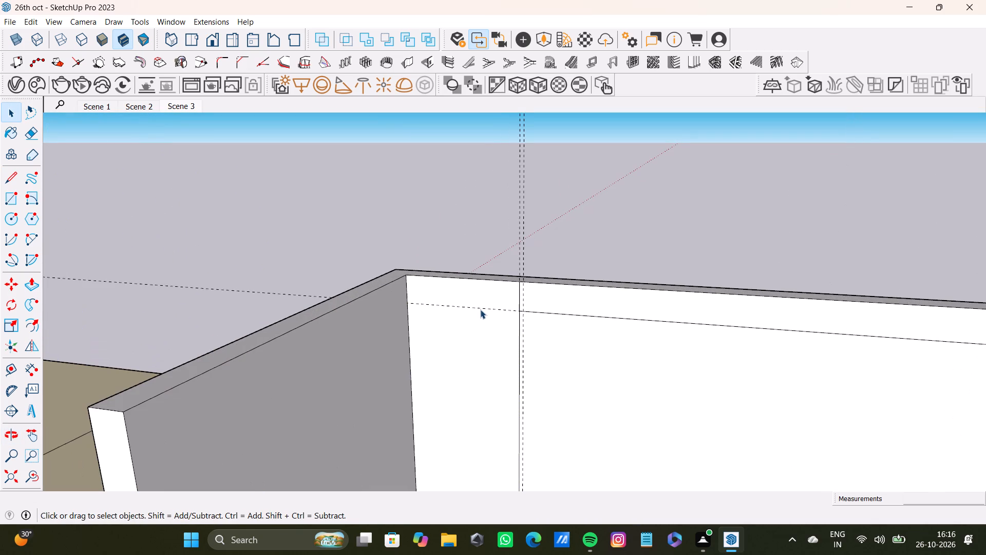
scroll(481, 311, down, 10)
middle_drag(482, 327, 494, 311)
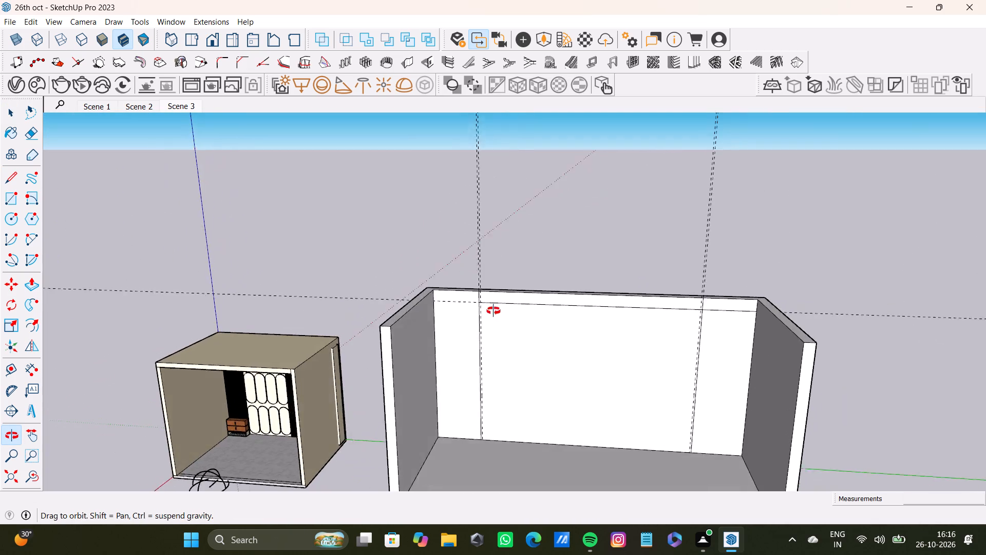
middle_drag(494, 311, 508, 307)
scroll(784, 320, up, 8)
click(698, 298)
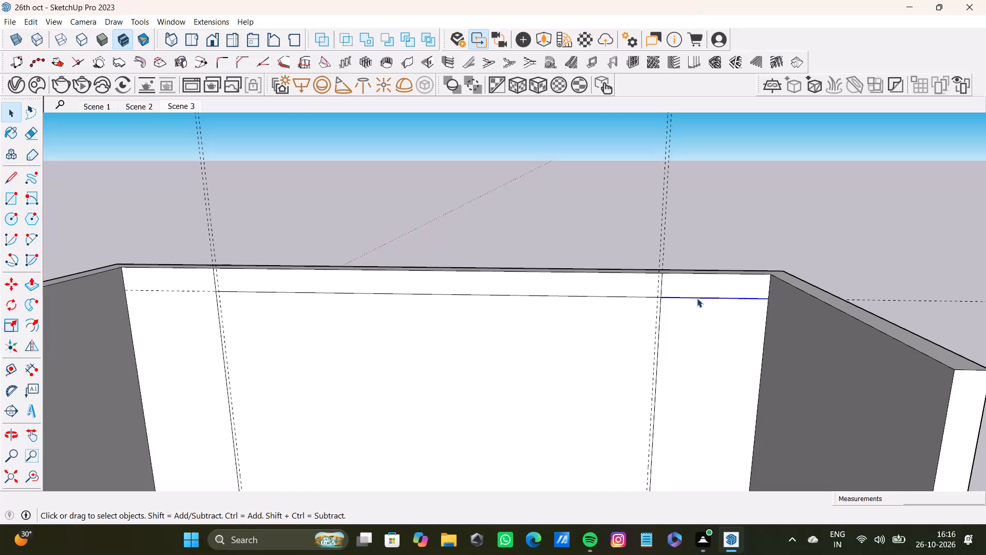
key(Delete)
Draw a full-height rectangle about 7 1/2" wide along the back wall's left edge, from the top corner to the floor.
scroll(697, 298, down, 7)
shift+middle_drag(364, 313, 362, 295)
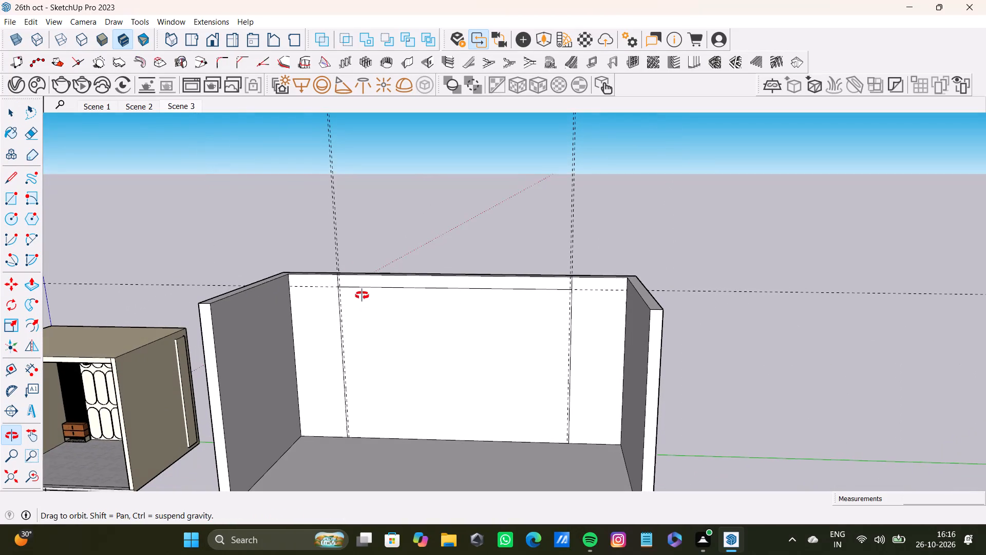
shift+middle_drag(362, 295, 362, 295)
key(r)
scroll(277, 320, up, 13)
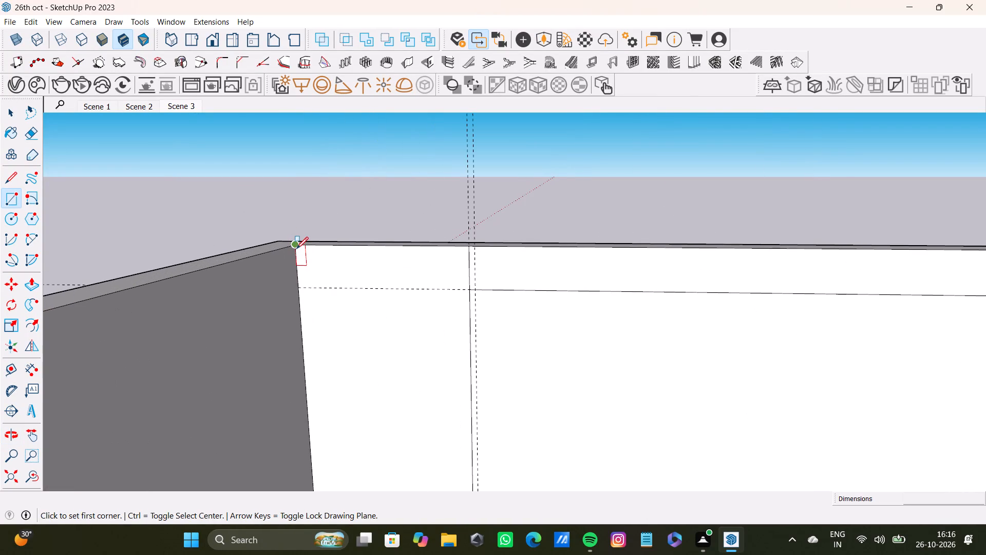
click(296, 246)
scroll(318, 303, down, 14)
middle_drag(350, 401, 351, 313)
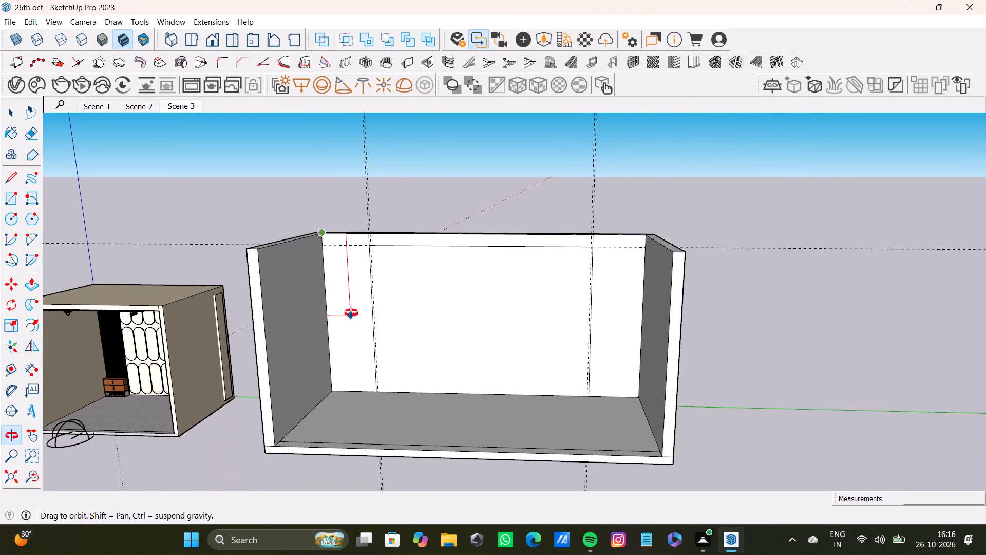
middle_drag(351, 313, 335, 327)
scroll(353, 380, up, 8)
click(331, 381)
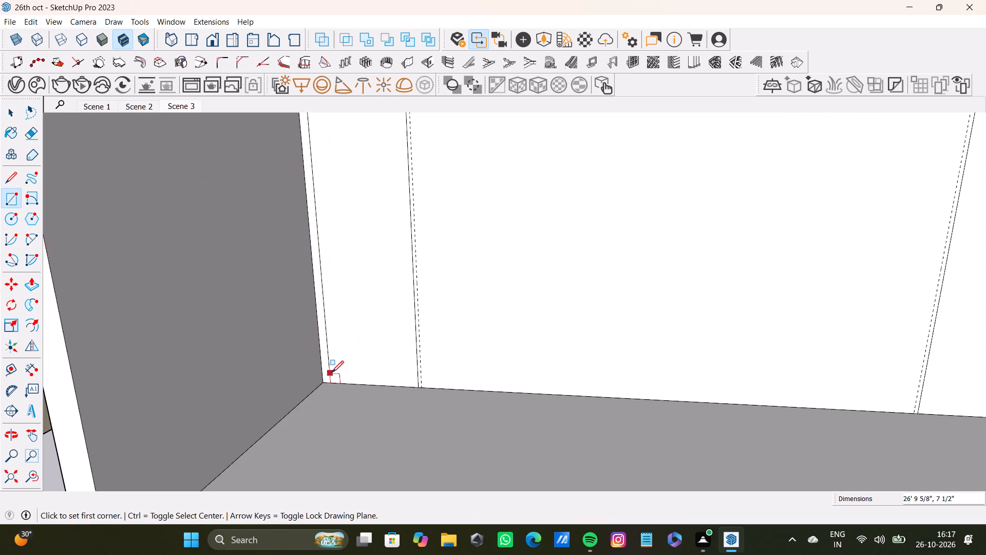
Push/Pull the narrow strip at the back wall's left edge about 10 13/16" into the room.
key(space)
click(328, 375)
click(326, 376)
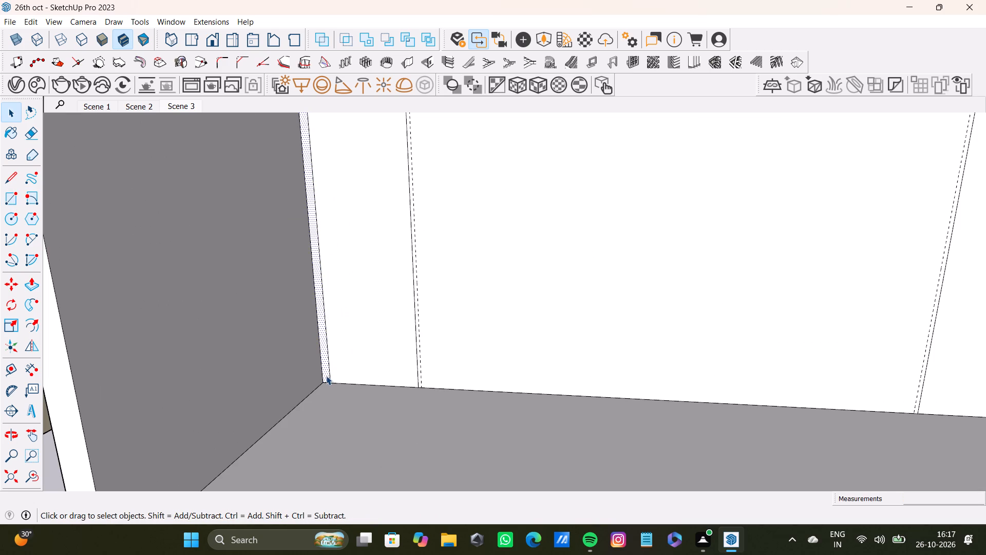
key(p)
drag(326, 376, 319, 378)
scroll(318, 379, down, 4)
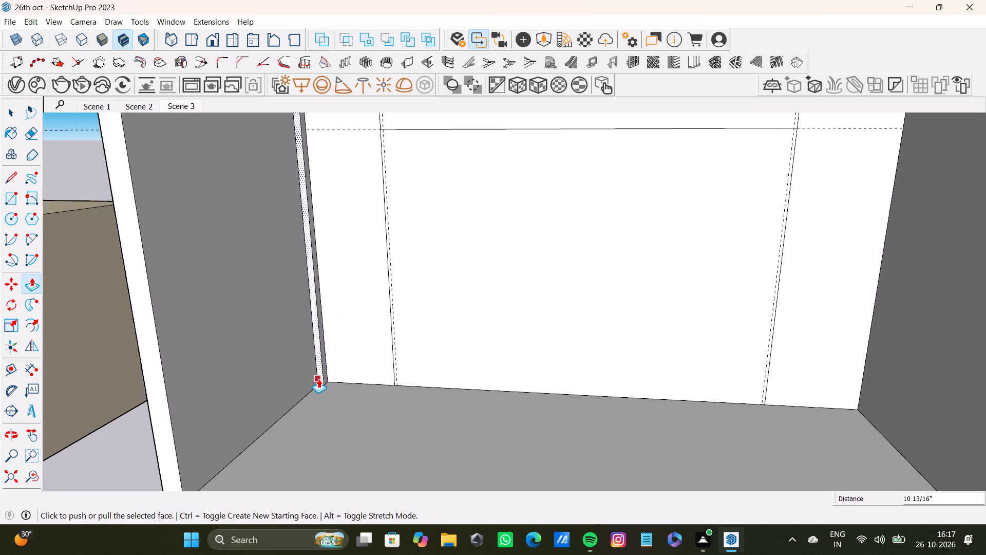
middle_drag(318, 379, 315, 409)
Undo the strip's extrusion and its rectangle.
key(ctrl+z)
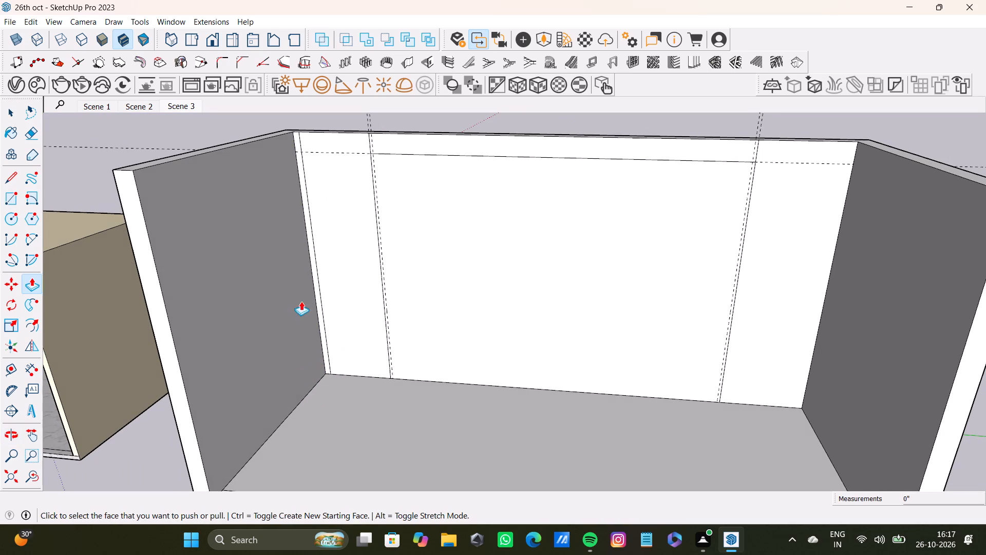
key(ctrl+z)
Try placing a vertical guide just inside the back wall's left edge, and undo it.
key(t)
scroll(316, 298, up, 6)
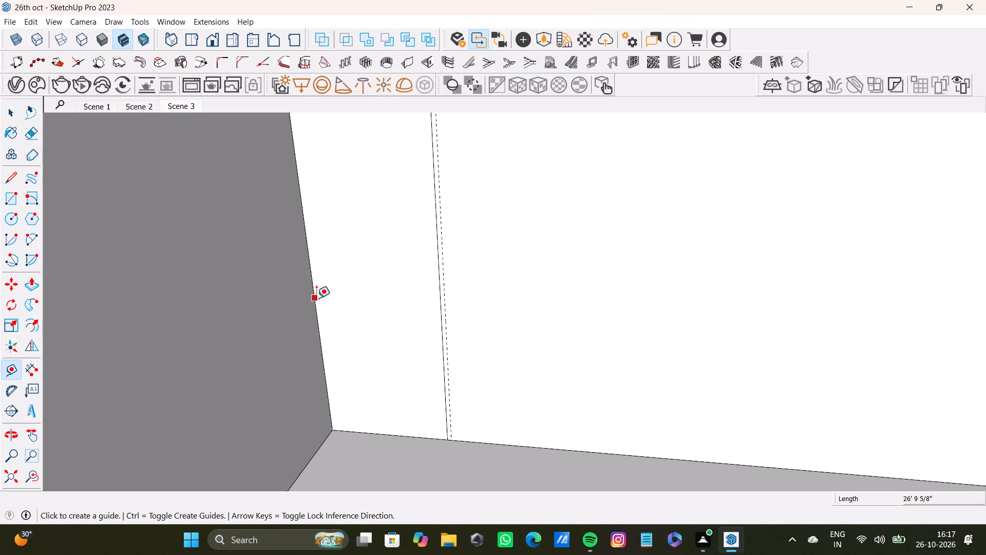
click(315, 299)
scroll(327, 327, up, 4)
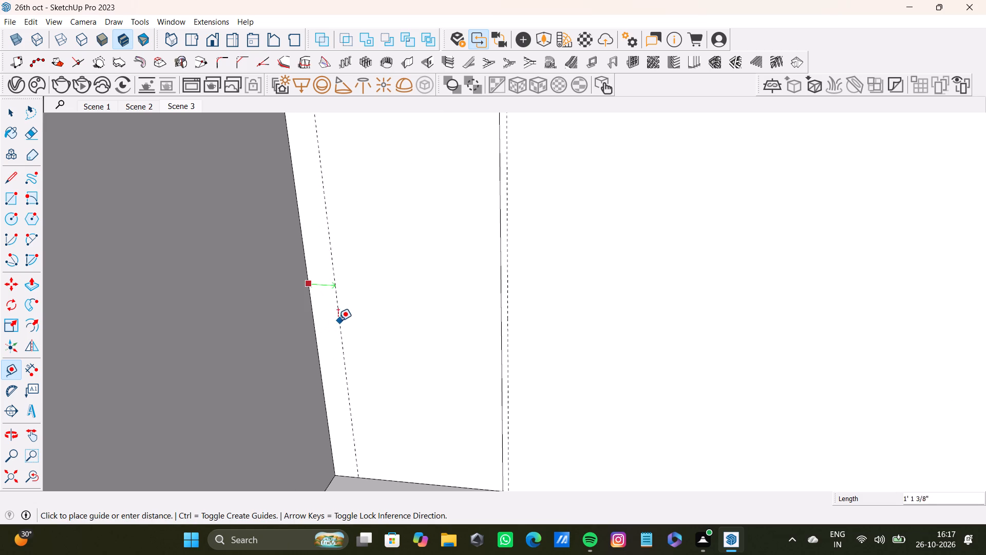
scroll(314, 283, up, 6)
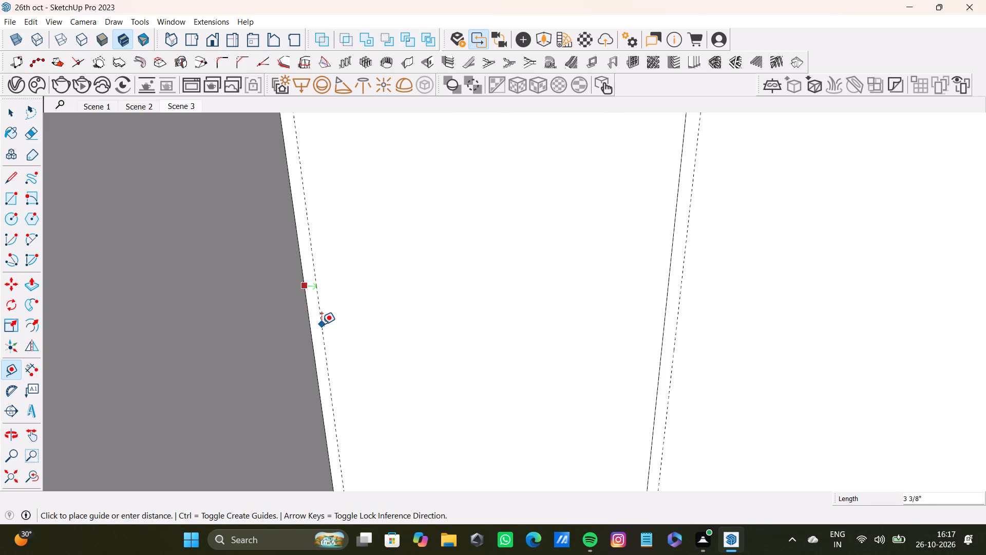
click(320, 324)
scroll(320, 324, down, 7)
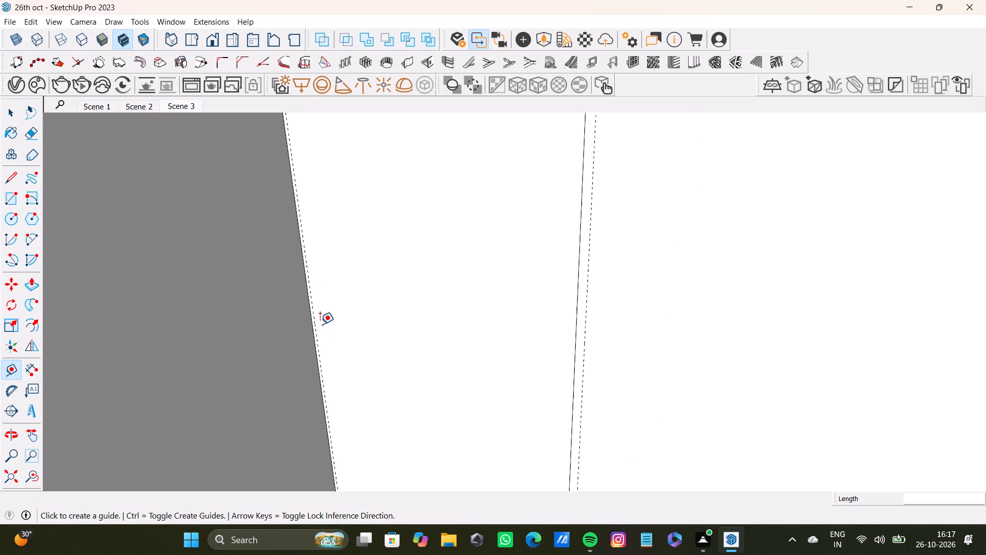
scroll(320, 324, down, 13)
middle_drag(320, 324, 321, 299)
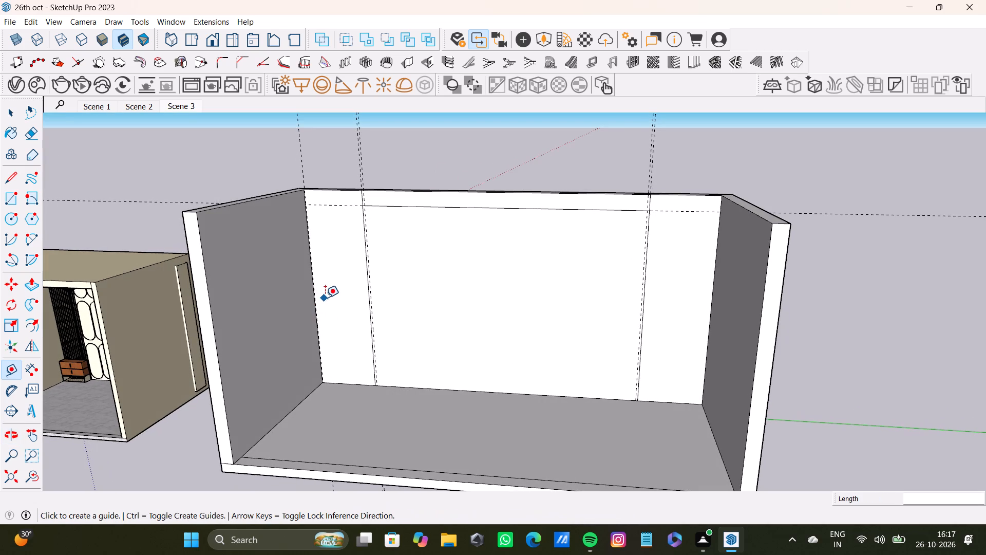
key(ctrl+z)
Place a vertical guide about 6" inside the back wall's left edge with the Tape Measure.
scroll(333, 255, up, 8)
click(292, 308)
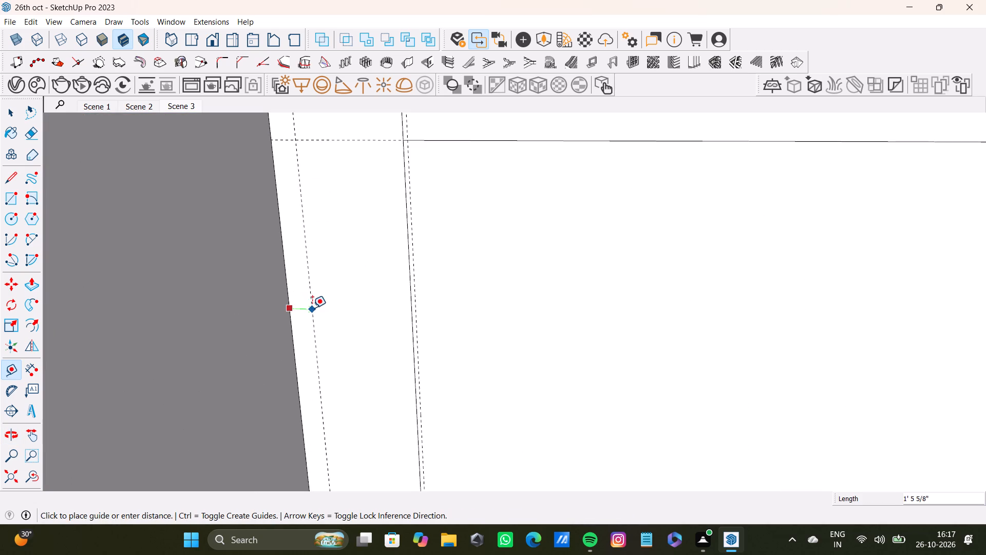
scroll(302, 281, up, 3)
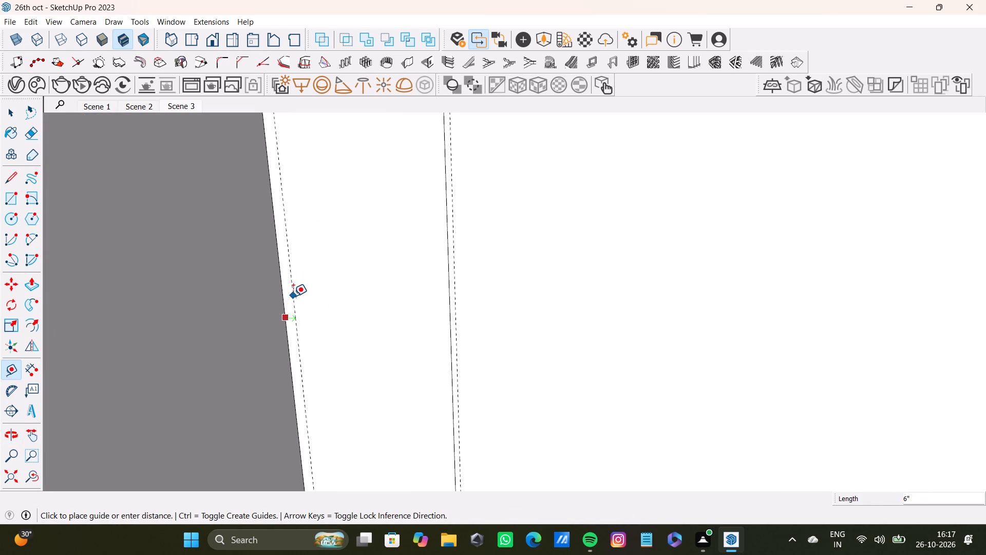
click(293, 296)
scroll(293, 300, down, 7)
middle_drag(293, 300, 323, 279)
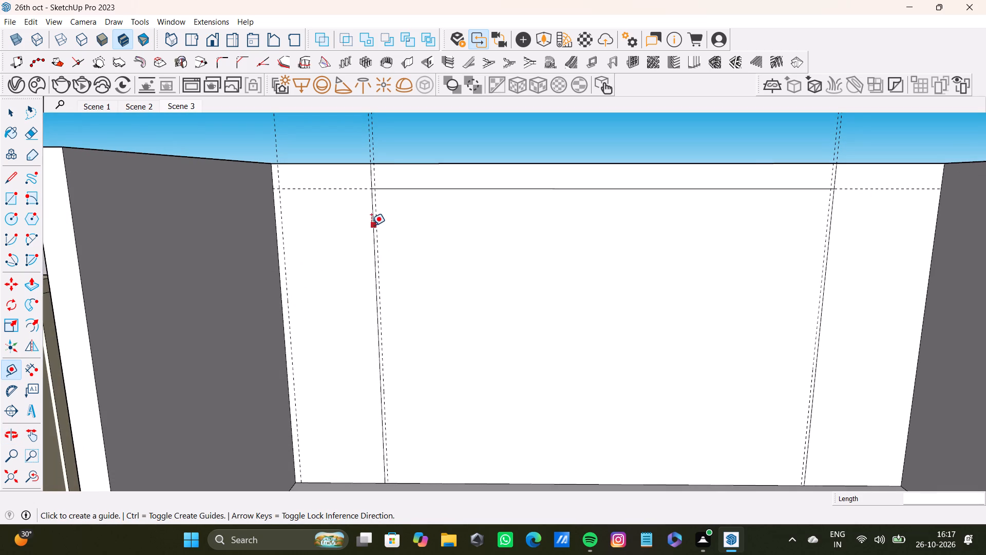
Delete the vertical guide on the inner side of the left vertical panel line.
key(space)
key(t)
scroll(387, 293, up, 5)
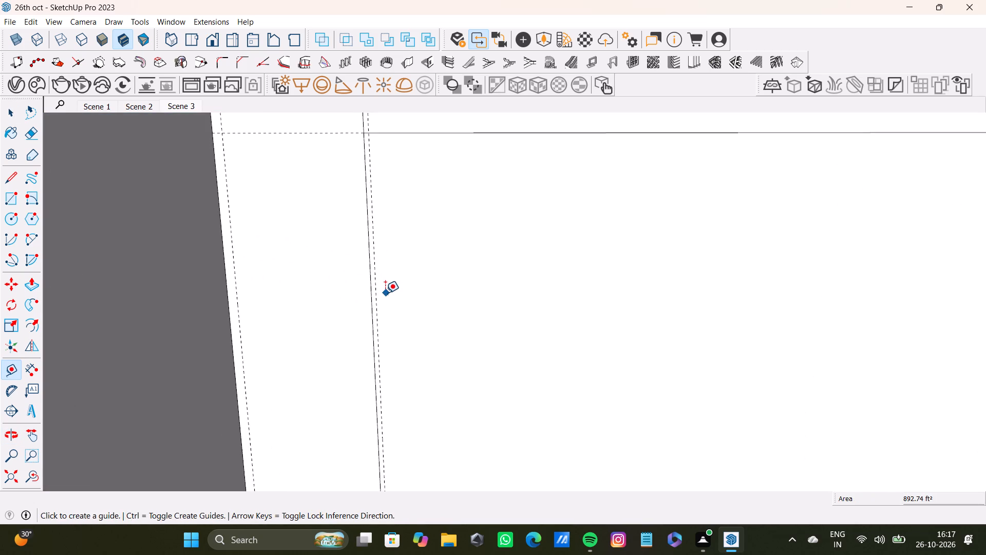
scroll(385, 293, up, 2)
key(space)
click(373, 307)
key(Delete)
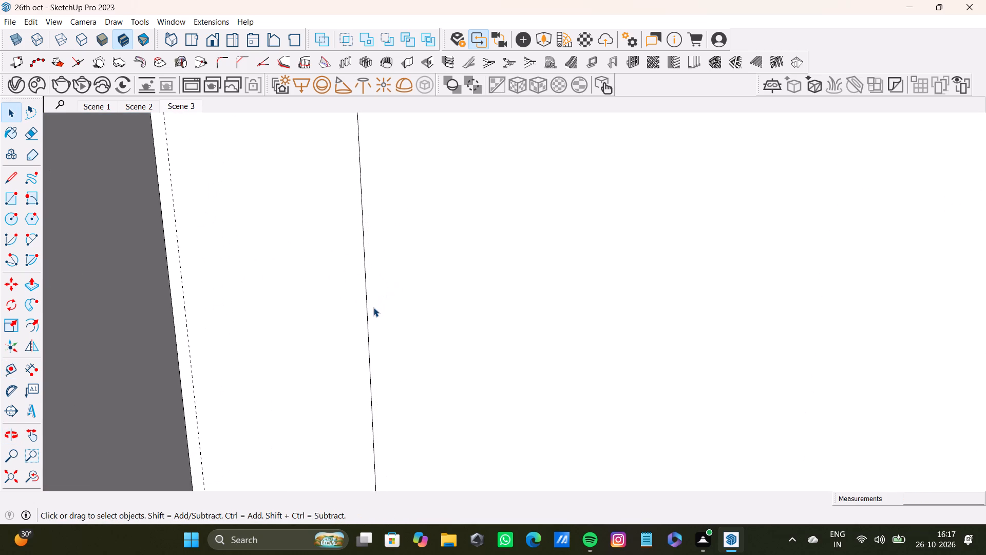
Place a vertical guide 6" from the left vertical panel line, on its side nearer the left wall.
scroll(351, 176, down, 15)
middle_drag(337, 208, 348, 243)
key(t)
scroll(348, 243, up, 8)
click(343, 257)
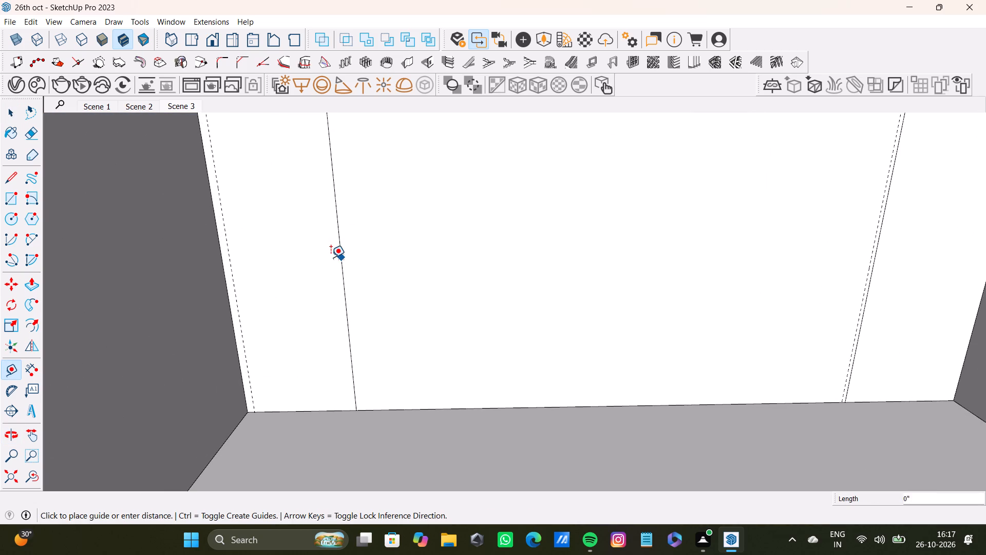
text(6")
key(Return)
Draw a full-height rectangle about 6 3/4" wide from the leftmost guide's top, down to the floor, on the back wall.
scroll(323, 257, down, 8)
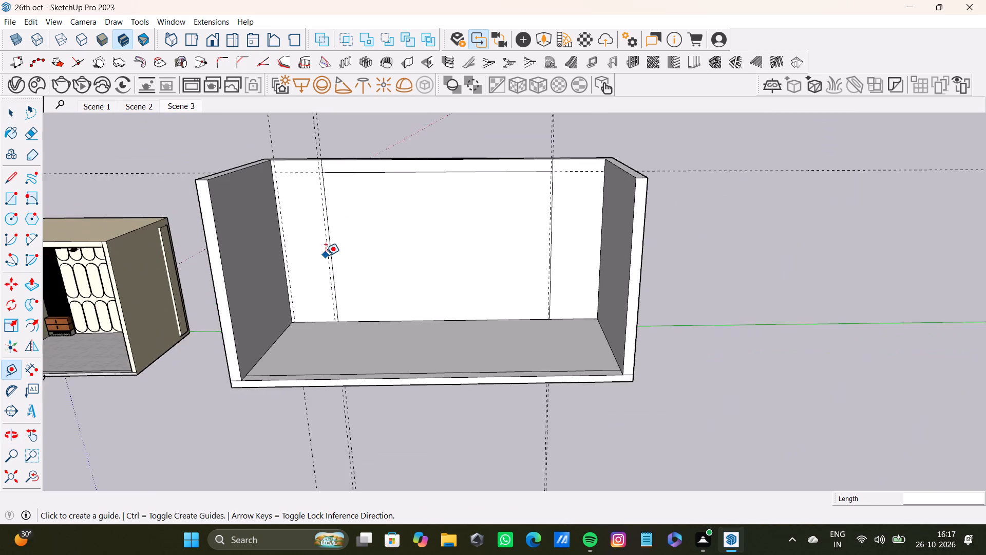
scroll(326, 255, down, 4)
shift+middle_drag(326, 253, 333, 248)
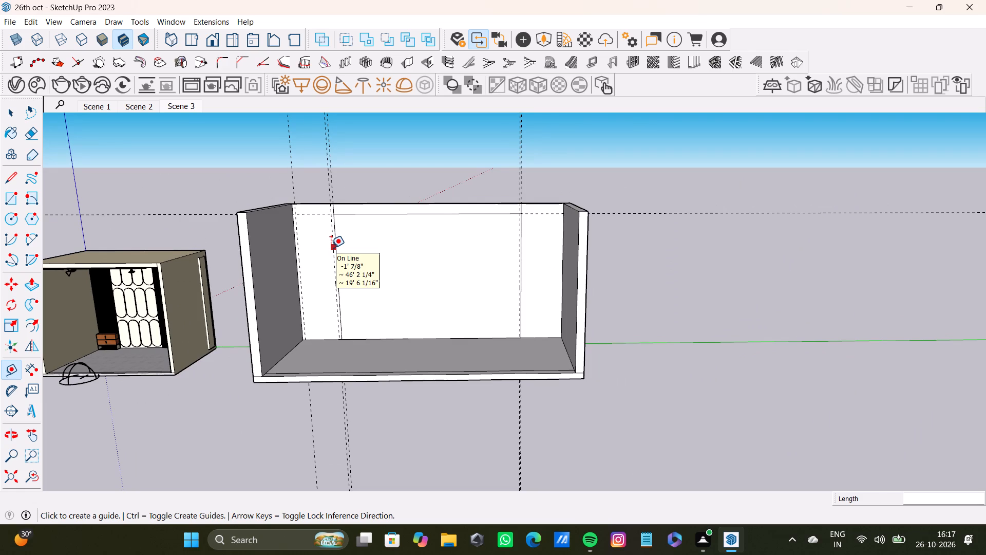
scroll(309, 214, up, 2)
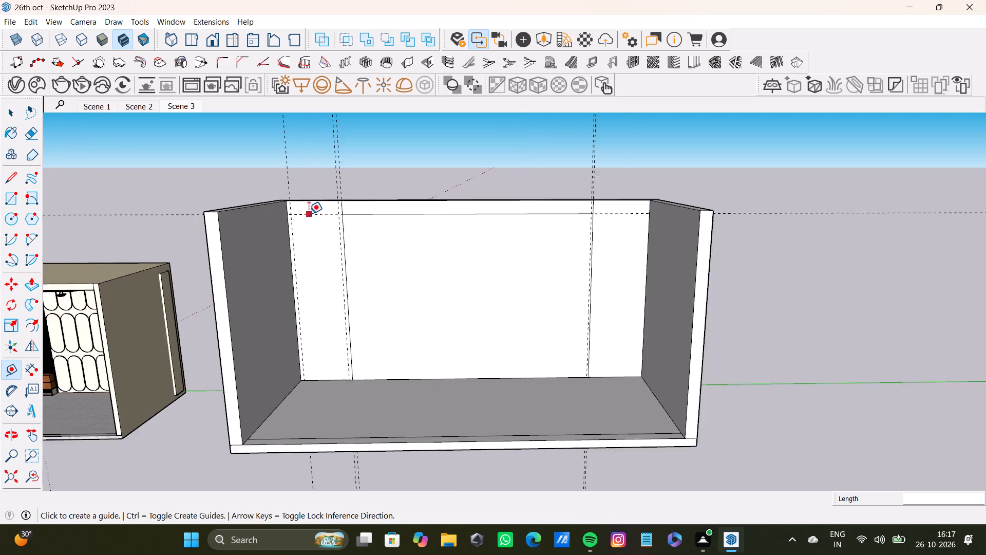
scroll(309, 214, up, 6)
middle_drag(304, 218, 313, 232)
key(r)
scroll(297, 212, up, 7)
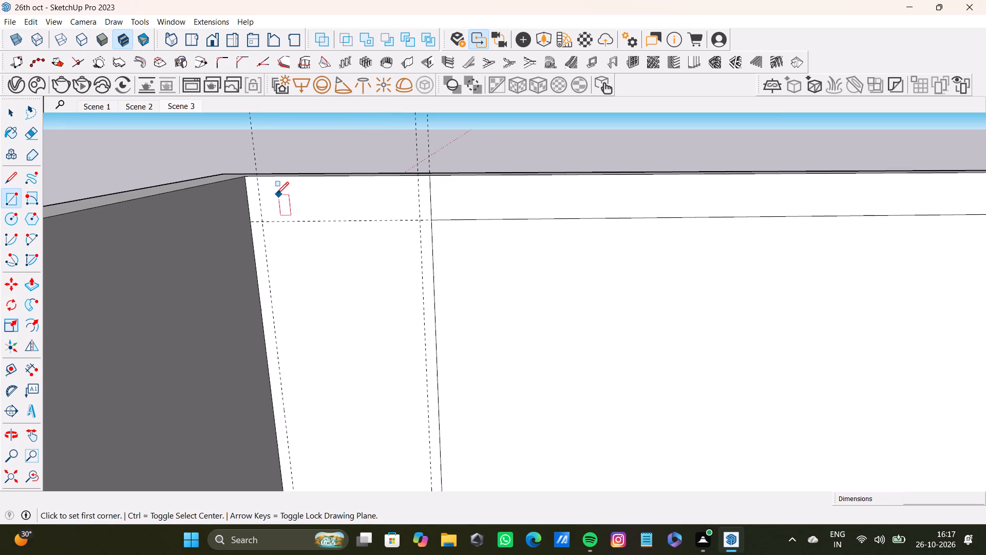
click(259, 178)
scroll(272, 256, down, 14)
middle_drag(292, 317, 293, 276)
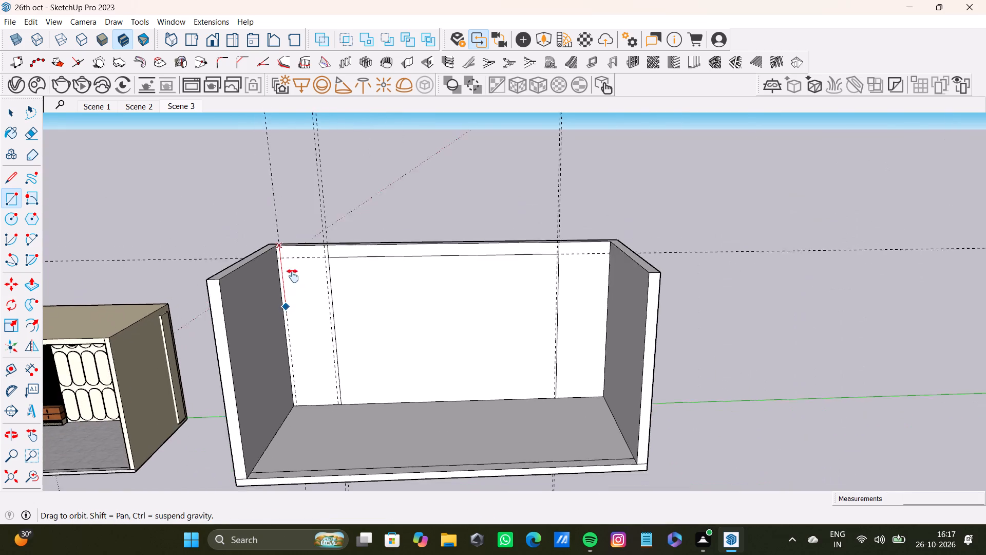
middle_drag(293, 276, 291, 260)
scroll(292, 279, up, 13)
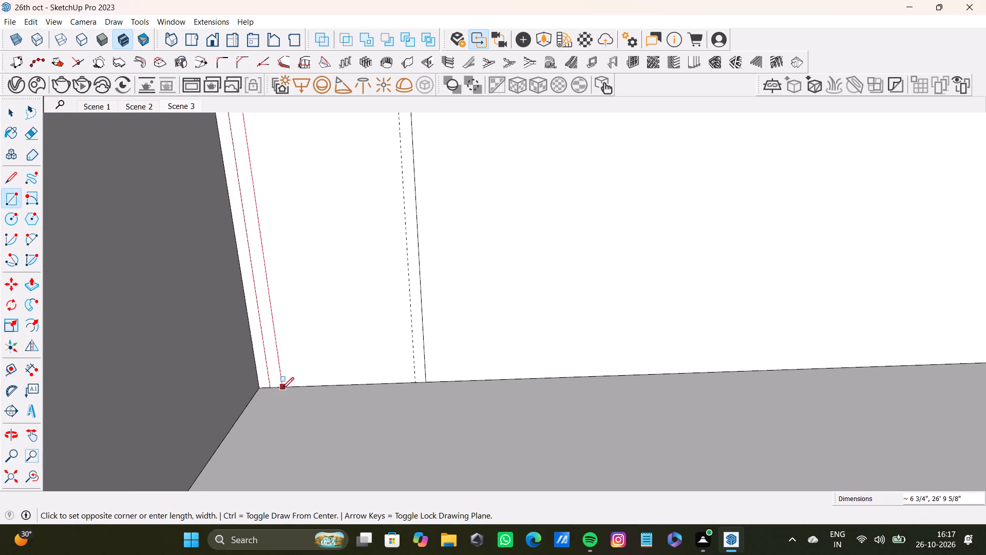
click(280, 385)
scroll(283, 354, down, 13)
shift+middle_drag(283, 335, 252, 300)
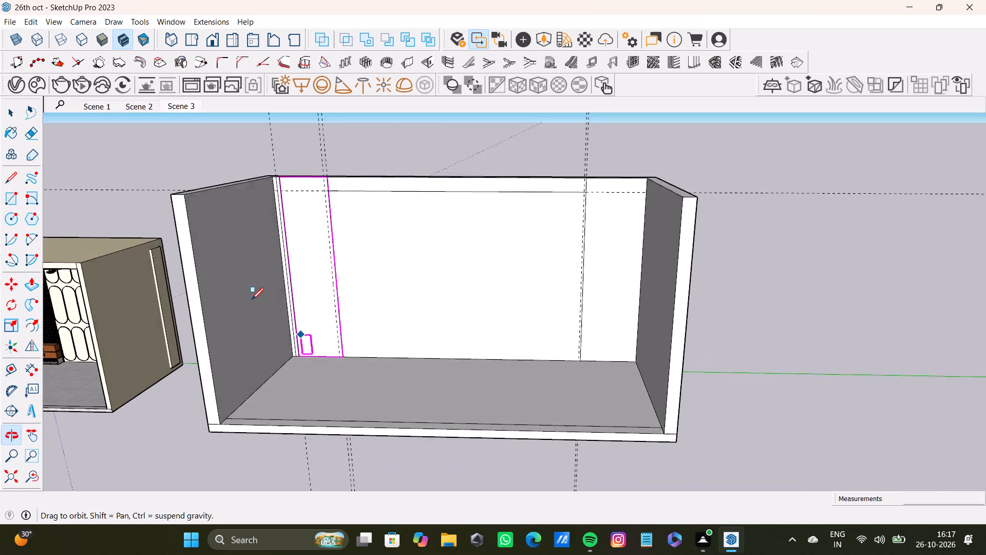
Push/Pull the narrow full-height rectangle beside the left wall forward from the back wall into a solid strip.
shift+middle_drag(252, 300, 253, 315)
scroll(346, 79, up, 14)
key(space)
key(space)
click(296, 166)
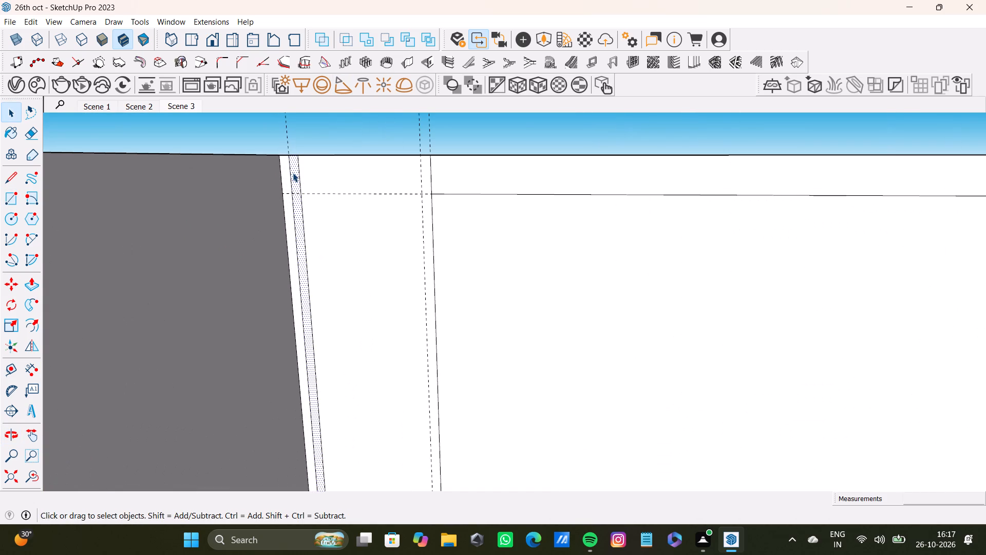
key(p)
drag(293, 173, 286, 178)
Draw a line across the back edge of the strip's top to separate its top face from the wall.
scroll(286, 178, down, 5)
middle_drag(288, 179, 289, 320)
key(l)
scroll(268, 183, up, 10)
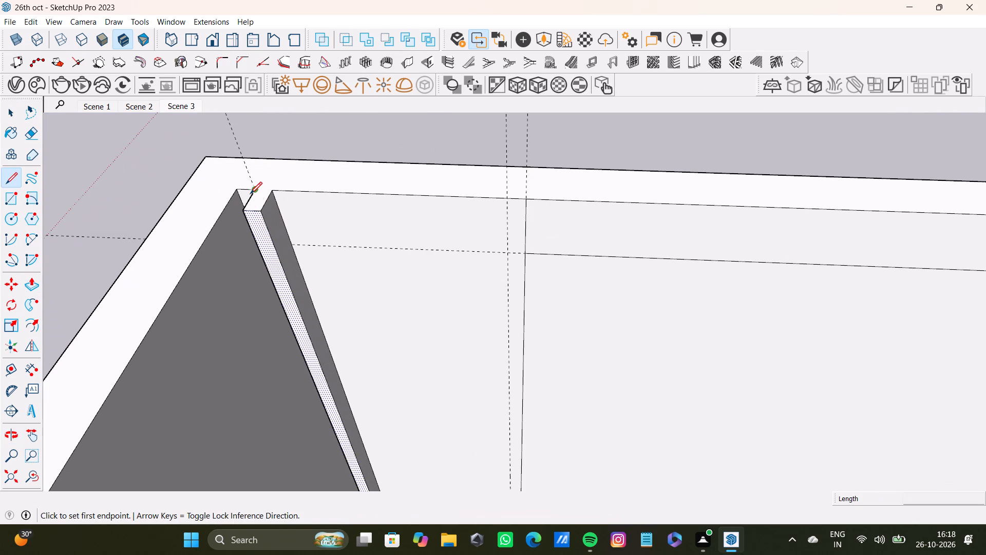
click(254, 190)
click(272, 191)
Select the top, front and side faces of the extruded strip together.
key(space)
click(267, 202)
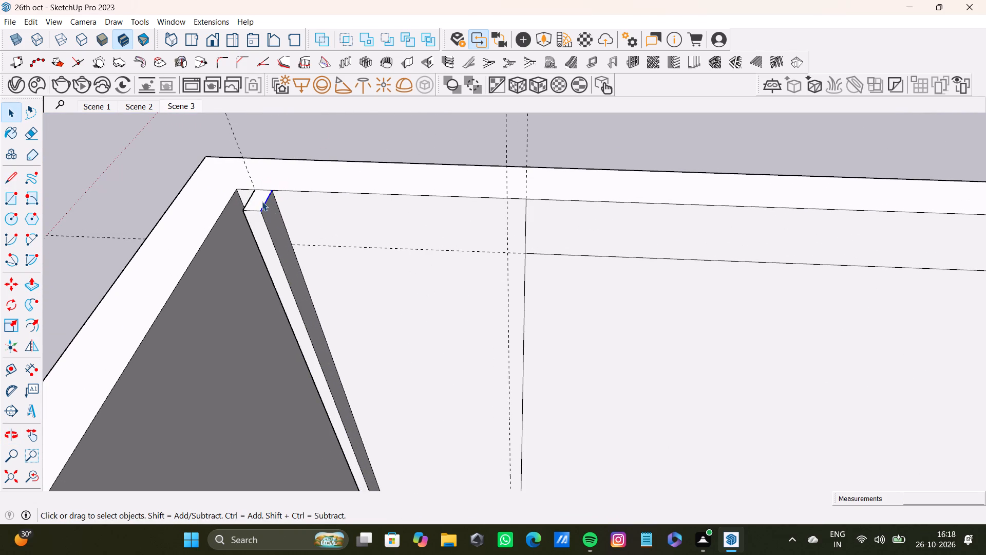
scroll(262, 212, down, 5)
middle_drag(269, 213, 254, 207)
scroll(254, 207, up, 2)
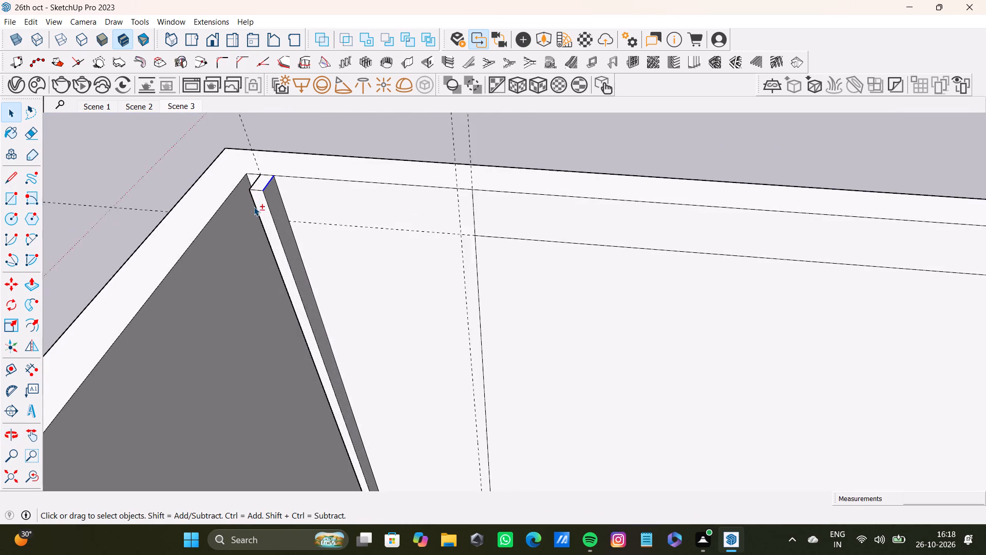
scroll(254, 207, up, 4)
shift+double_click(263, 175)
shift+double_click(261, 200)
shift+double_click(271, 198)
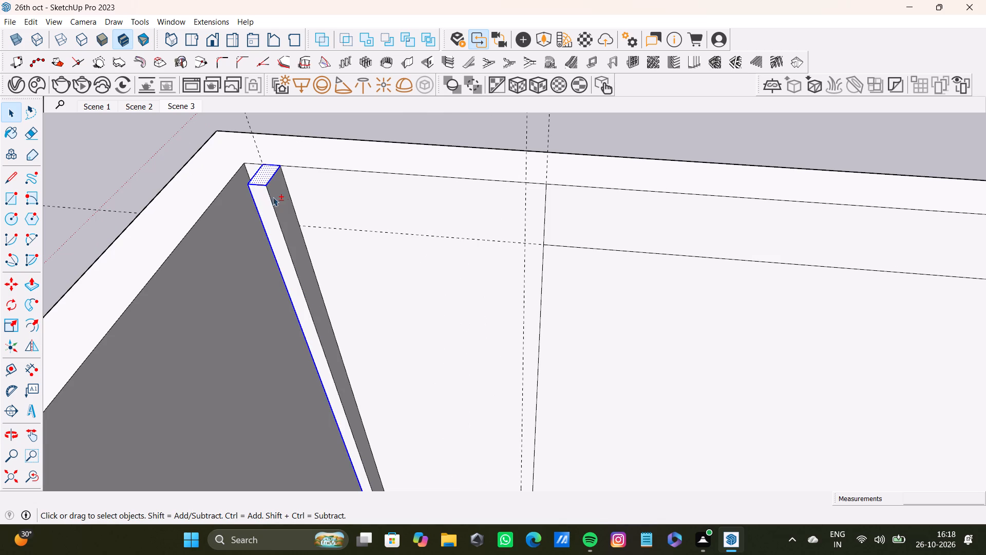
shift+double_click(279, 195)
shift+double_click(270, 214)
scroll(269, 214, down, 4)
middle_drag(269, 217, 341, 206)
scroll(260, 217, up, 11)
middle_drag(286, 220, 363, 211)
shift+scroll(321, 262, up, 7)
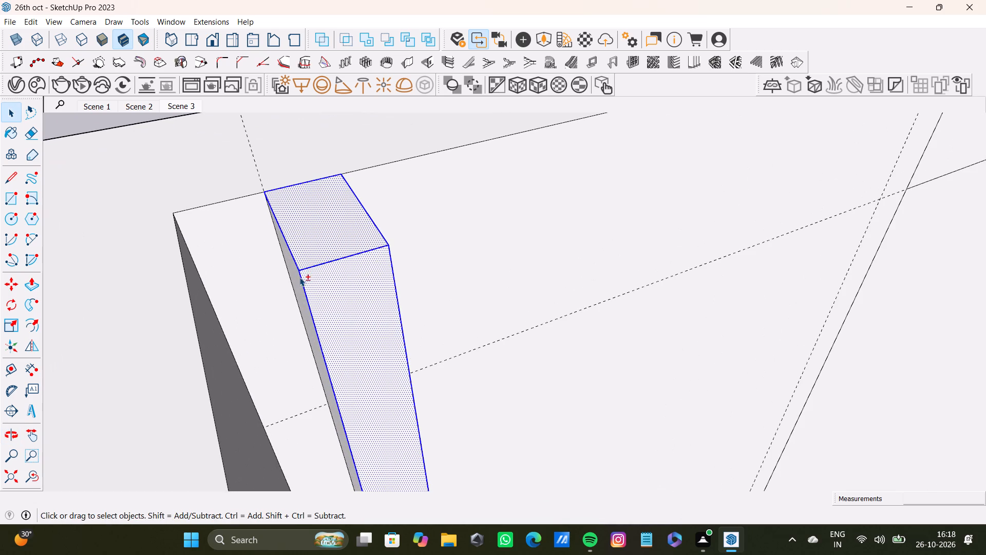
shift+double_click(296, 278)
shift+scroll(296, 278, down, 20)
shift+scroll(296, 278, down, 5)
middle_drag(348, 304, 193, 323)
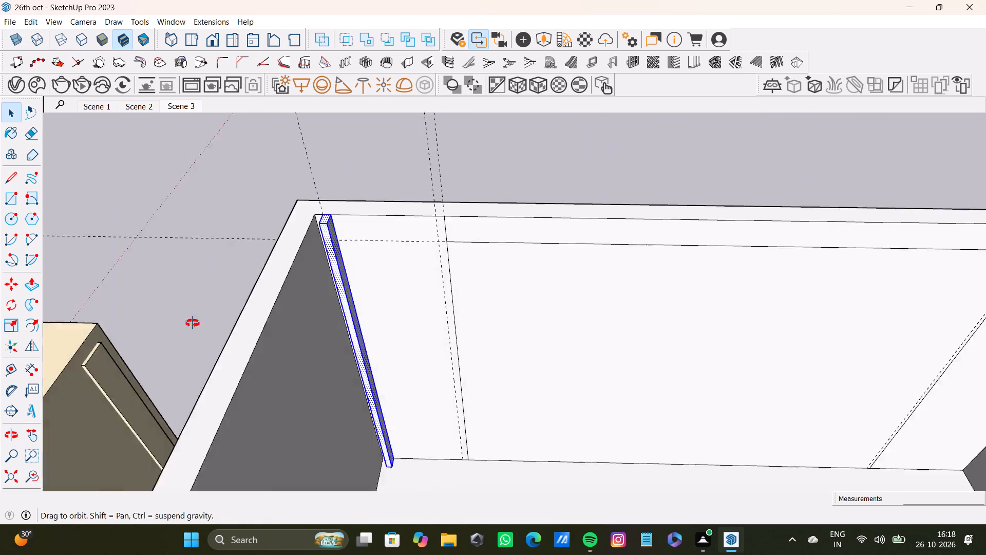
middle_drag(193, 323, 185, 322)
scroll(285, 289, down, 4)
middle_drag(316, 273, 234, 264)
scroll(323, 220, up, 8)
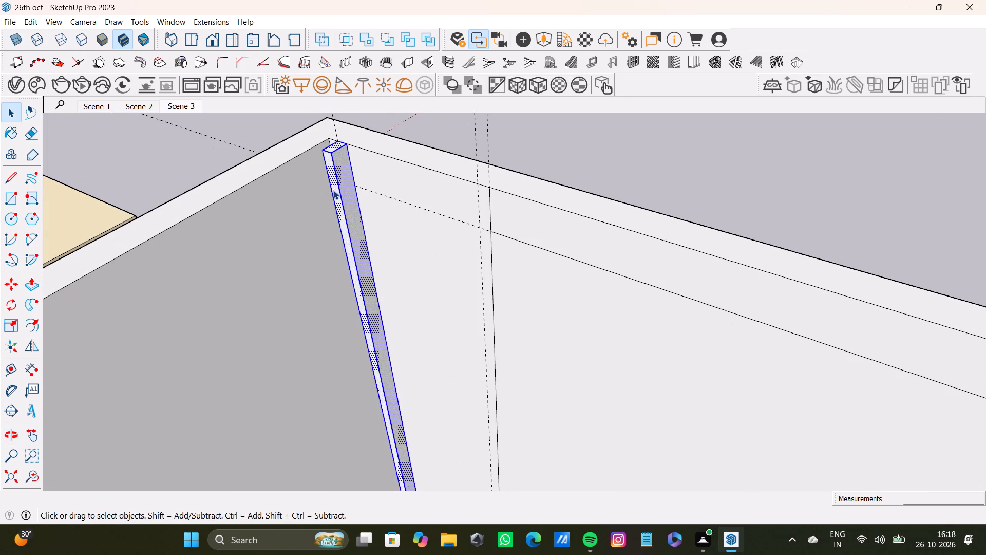
Push the strip's front face back slightly towards the back wall to reduce its depth.
key(p)
scroll(331, 199, up, 4)
drag(338, 181, 349, 178)
Select all faces of the strip and copy it about 6' 4" along the wall, ending at the guide beside the left panel line.
scroll(346, 181, down, 4)
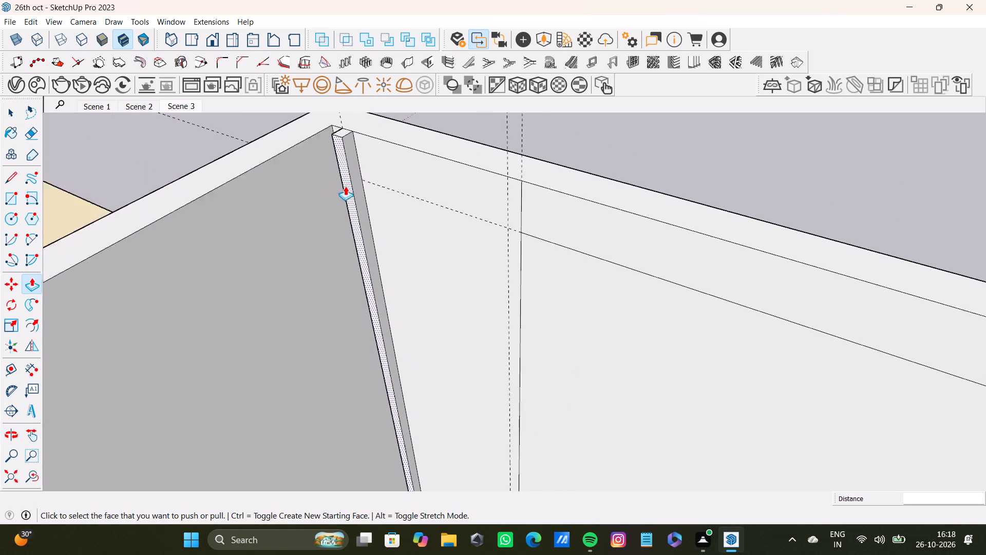
scroll(345, 186, down, 5)
middle_drag(345, 203, 409, 201)
scroll(399, 208, down, 9)
middle_drag(395, 214, 484, 188)
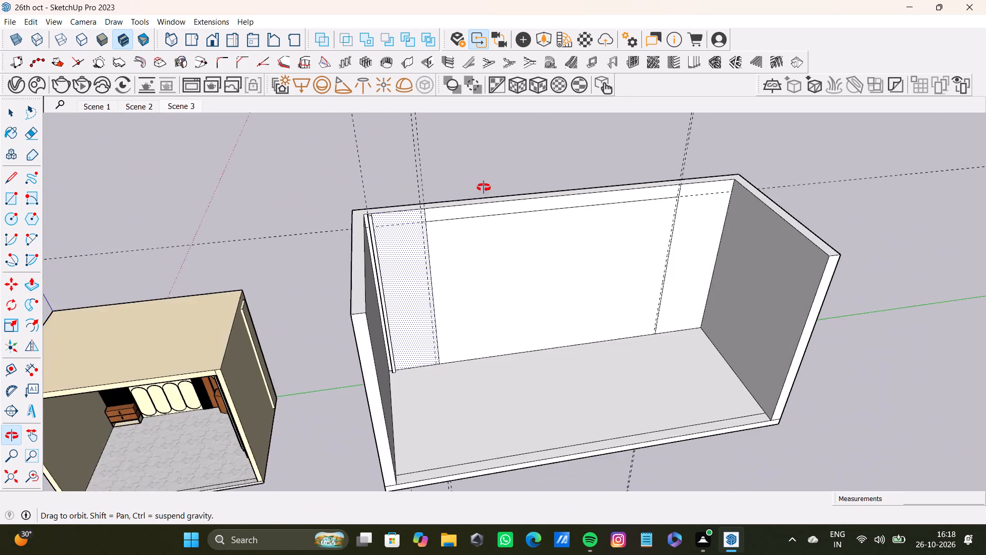
middle_drag(484, 188, 400, 210)
shift+scroll(357, 203, up, 14)
key(space)
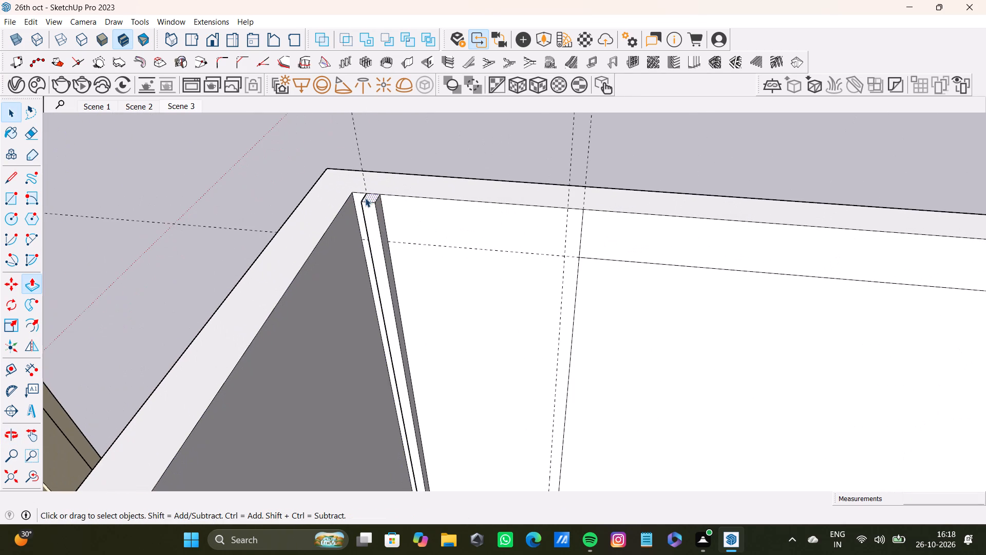
scroll(384, 213, up, 3)
key(space)
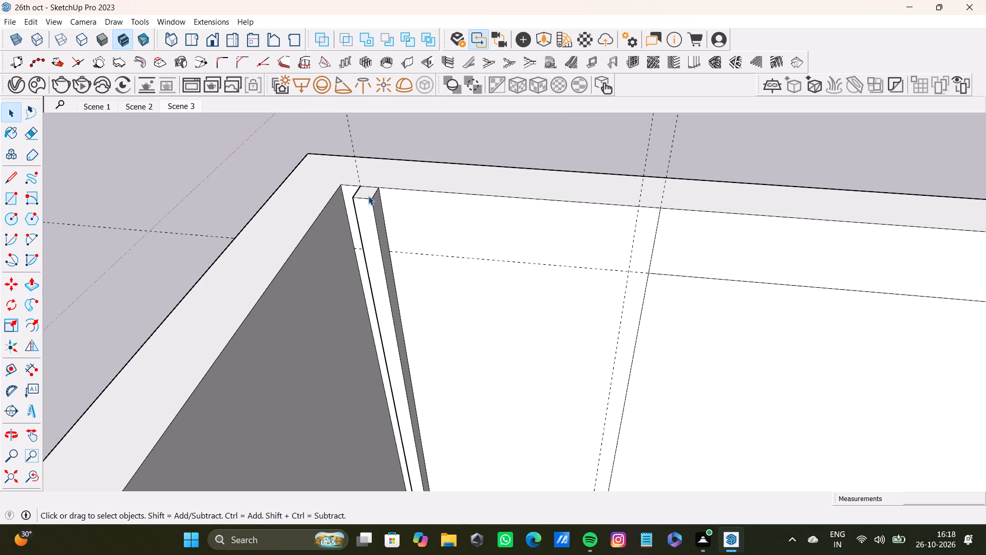
shift+double_click(367, 192)
shift+double_click(365, 211)
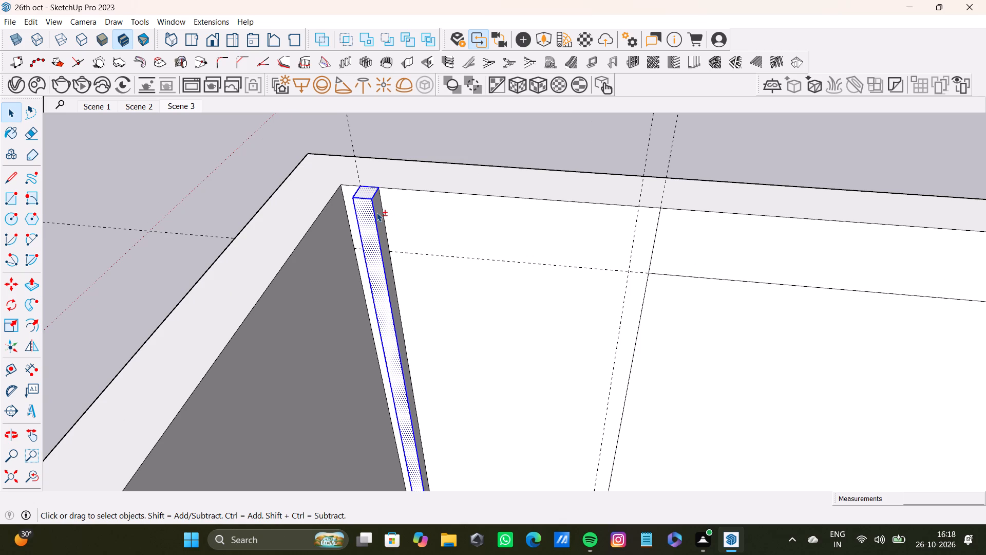
shift+double_click(380, 214)
shift+scroll(380, 214, down, 4)
middle_drag(370, 223, 409, 223)
scroll(377, 236, up, 12)
middle_drag(384, 206, 471, 203)
scroll(358, 219, up, 8)
shift+double_click(341, 226)
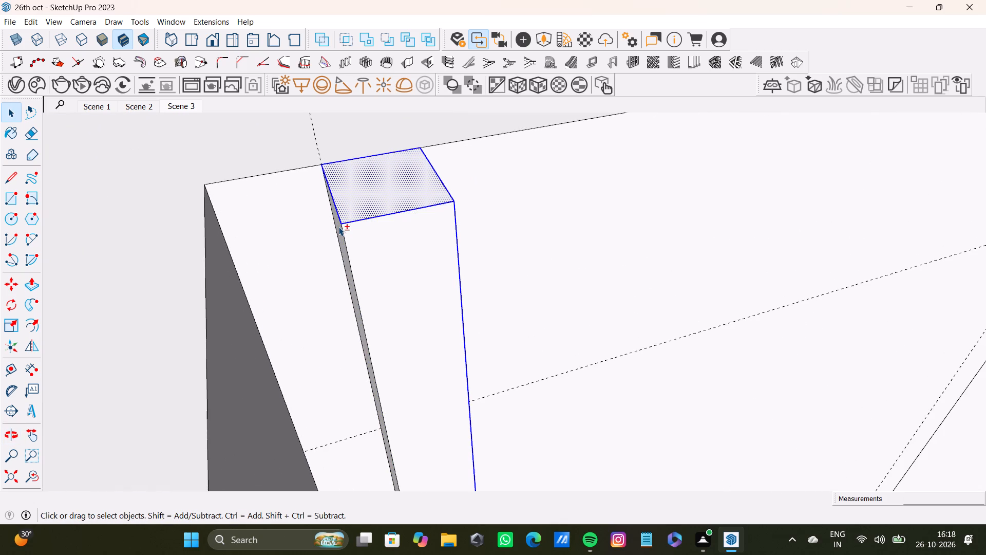
shift+double_click(338, 227)
shift+double_click(353, 207)
shift+scroll(339, 231, up, 7)
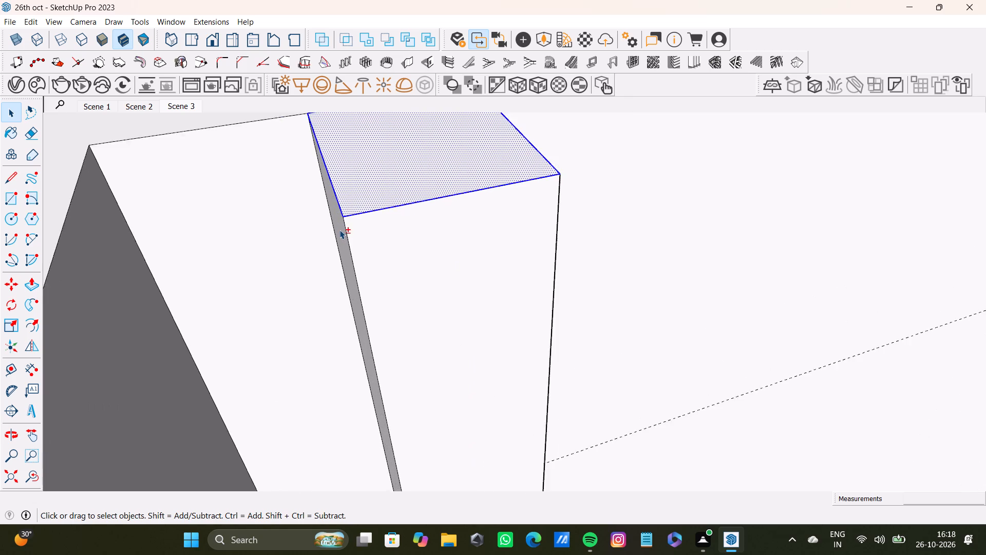
shift+double_click(339, 230)
shift+double_click(373, 245)
shift+scroll(373, 246, down, 20)
shift+scroll(373, 246, down, 3)
middle_drag(429, 269, 227, 270)
shift+scroll(464, 271, up, 3)
shift+double_click(463, 247)
shift+scroll(462, 250, down, 13)
shift+middle_drag(461, 257, 437, 145)
shift+scroll(438, 203, down, 8)
middle_drag(440, 217, 503, 215)
scroll(381, 178, up, 11)
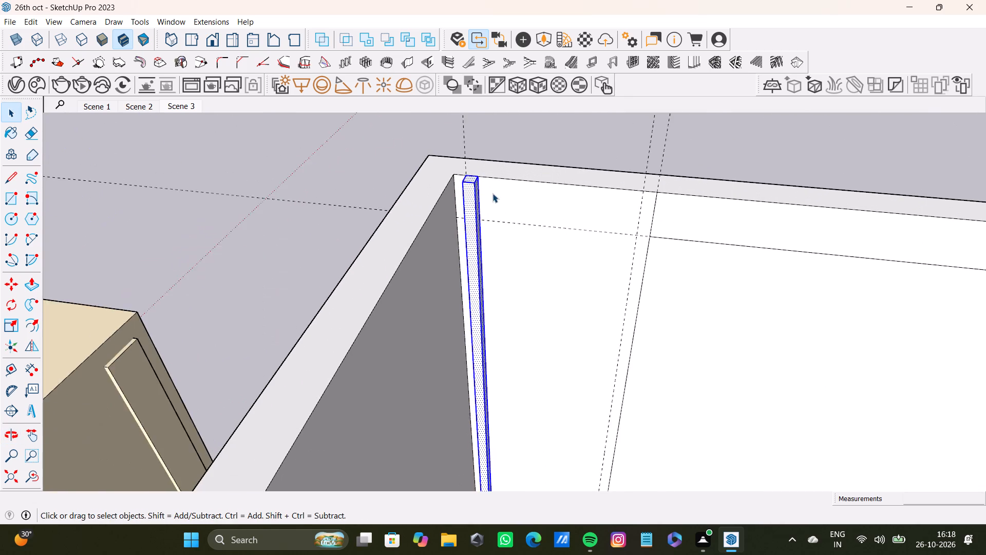
key(m)
scroll(470, 186, up, 10)
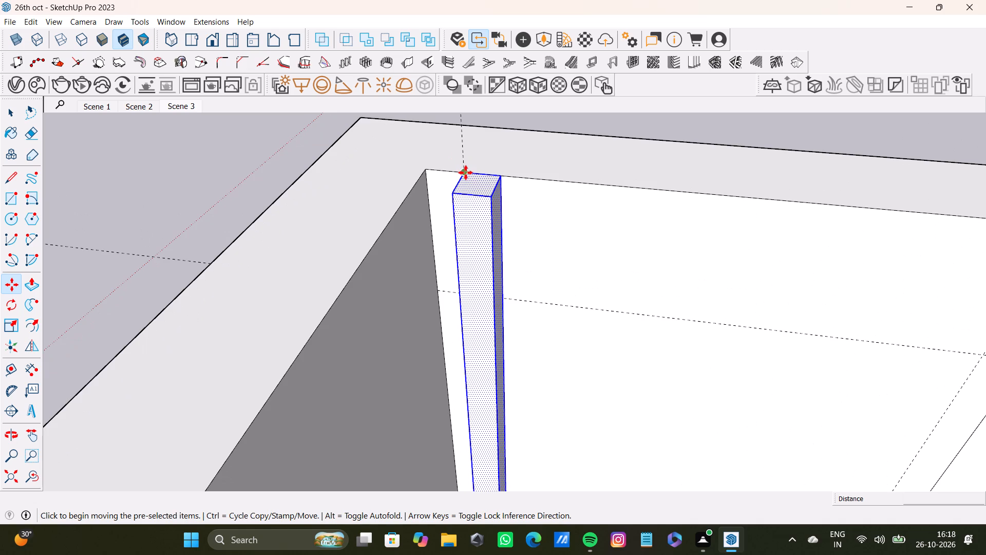
ctrl+click(466, 173)
scroll(559, 203, down, 12)
shift+middle_drag(584, 205, 308, 206)
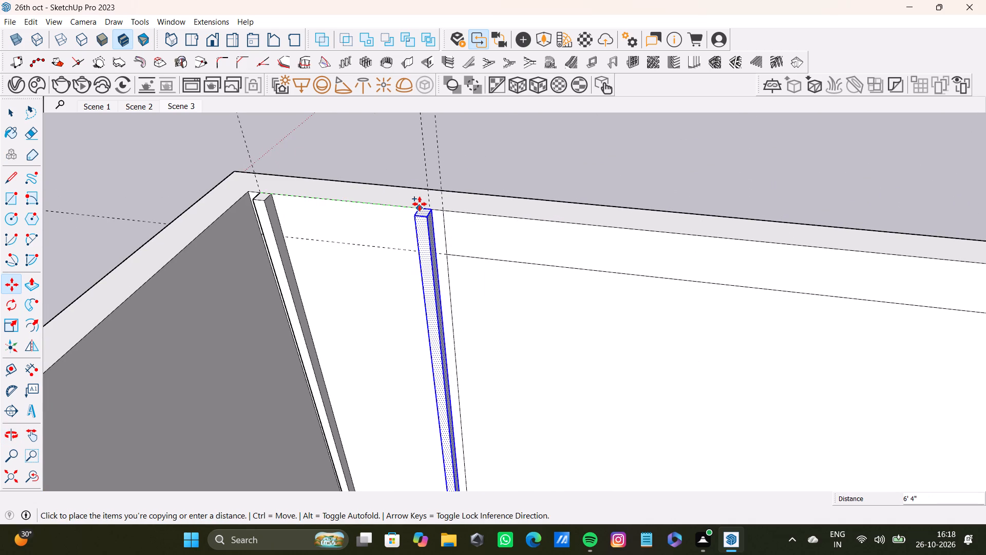
click(420, 204)
Divide the copy distance with /11 to fill the left panel with evenly spaced strips.
scroll(419, 247, down, 19)
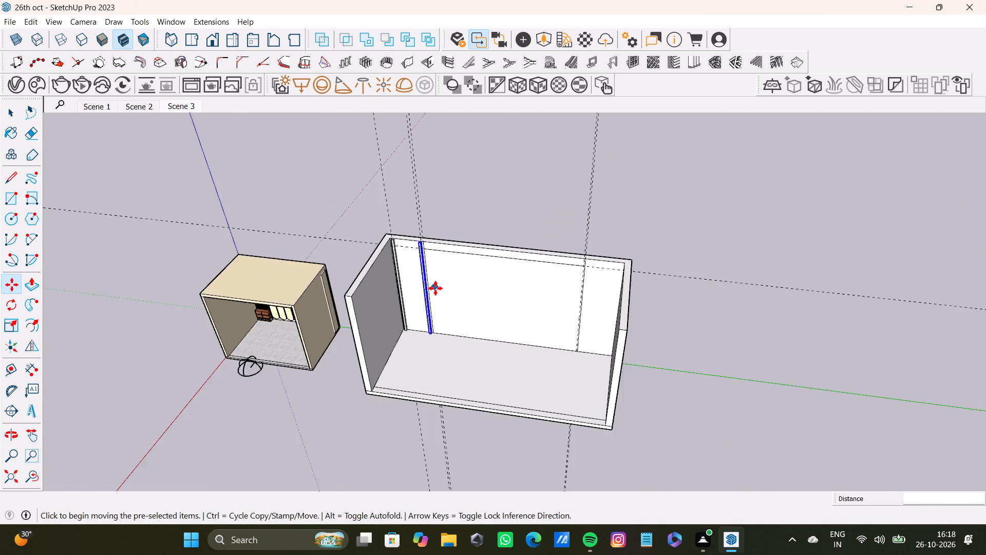
scroll(435, 288, up, 1)
middle_drag(435, 288, 410, 193)
key(slash)
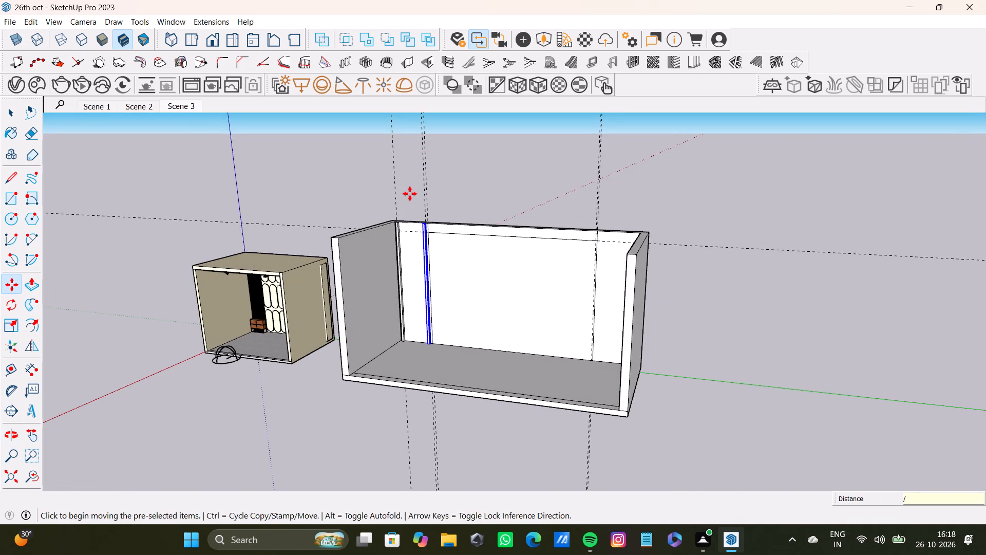
text(11)
key(Return)
Examine the tops of the arrayed strips and the gaps between them in the left panel.
scroll(375, 279, up, 9)
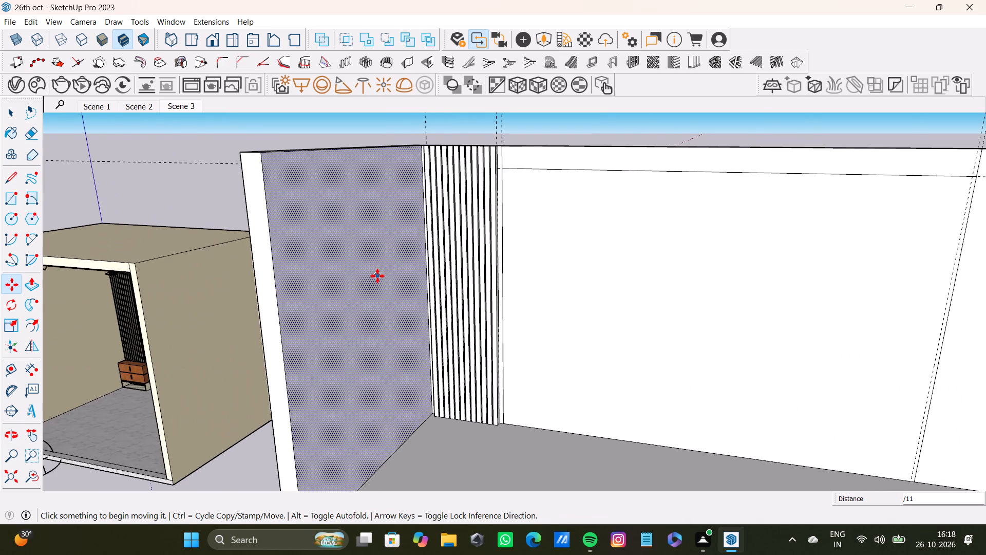
scroll(440, 143, up, 4)
middle_drag(440, 143, 428, 281)
scroll(425, 264, up, 8)
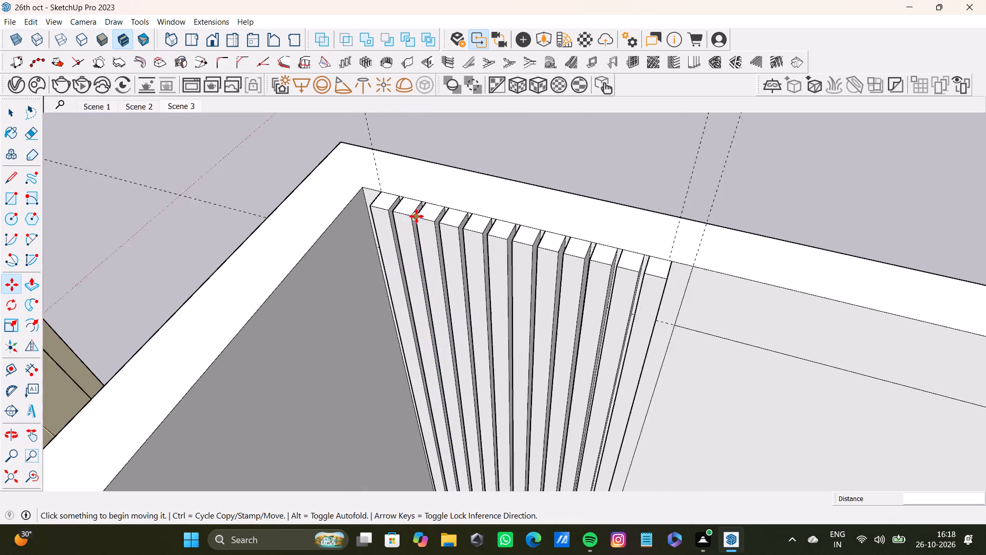
scroll(416, 216, up, 5)
scroll(373, 206, down, 20)
scroll(428, 250, up, 3)
scroll(441, 253, down, 13)
Place a vertical guide 6" inside the back wall's right edge with the Tape Measure.
middle_drag(450, 257, 440, 170)
scroll(495, 249, up, 7)
middle_drag(508, 278, 480, 230)
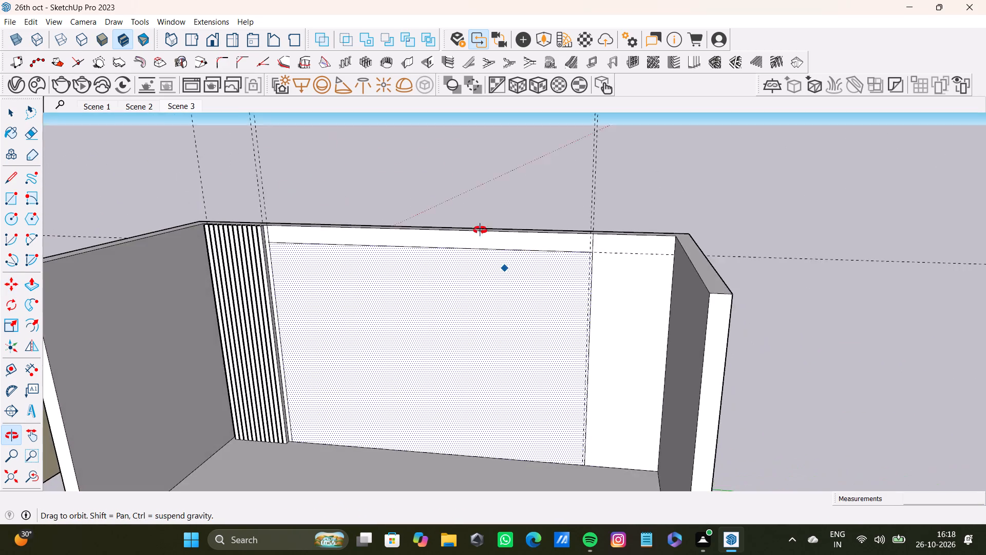
middle_drag(480, 230, 538, 229)
key(space)
scroll(652, 292, up, 4)
middle_drag(652, 292, 621, 286)
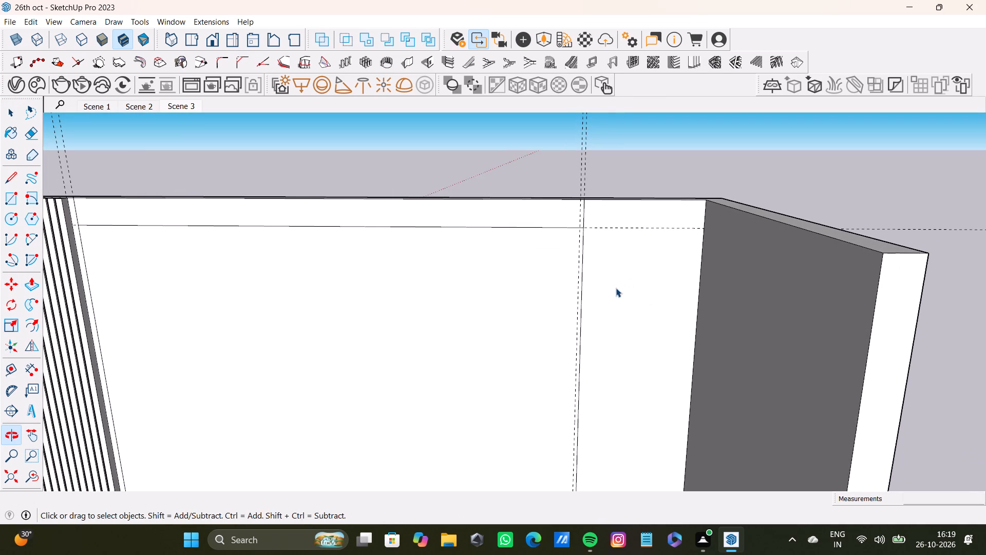
key(t)
scroll(679, 329, up, 4)
click(704, 335)
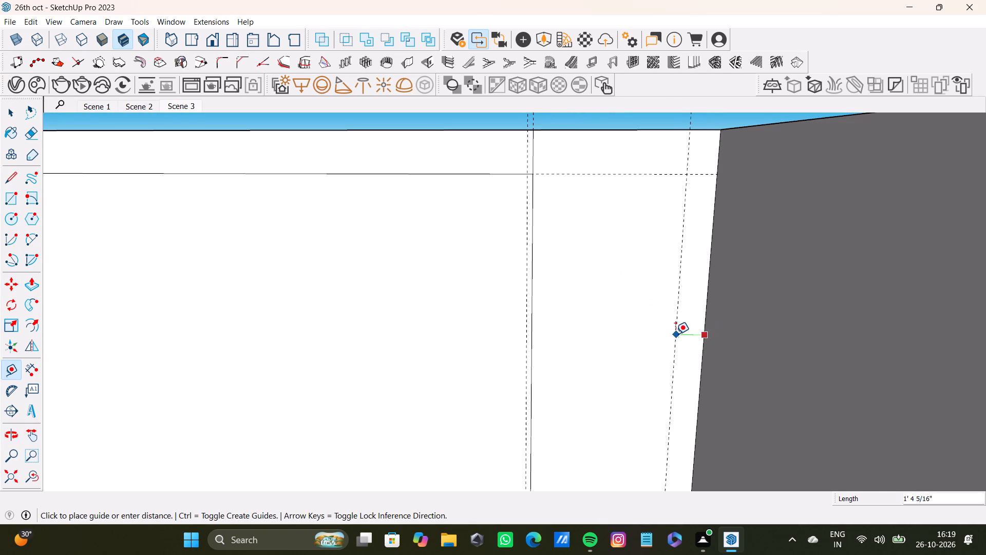
text(6")
key(Return)
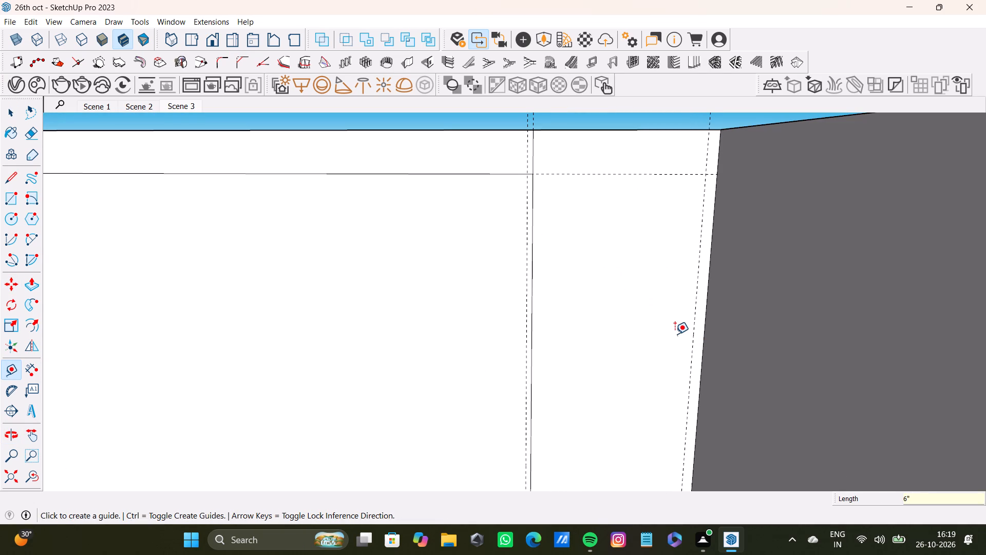
Delete the vertical guide on the inner side of the right vertical panel line.
scroll(519, 293, down, 8)
middle_drag(535, 328, 536, 344)
key(space)
scroll(537, 317, up, 2)
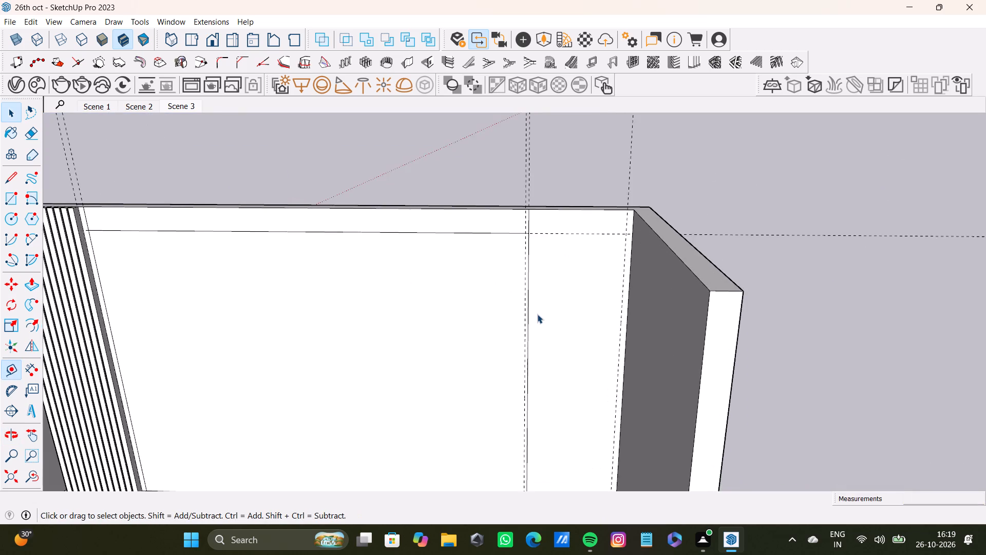
scroll(535, 303, down, 7)
scroll(535, 309, up, 11)
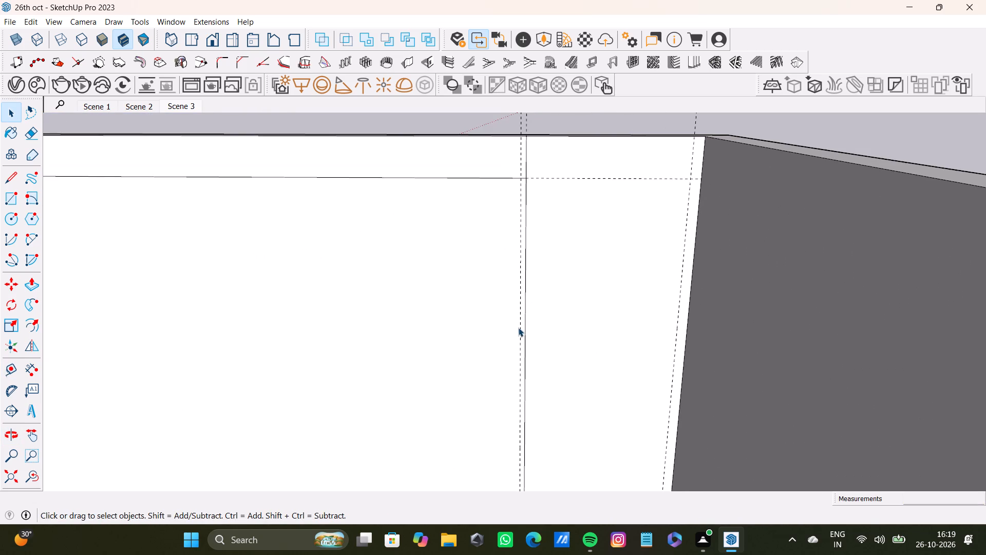
click(520, 330)
key(Delete)
Place a vertical guide 6" from the right vertical panel line, on its side nearer the right wall.
key(t)
click(526, 377)
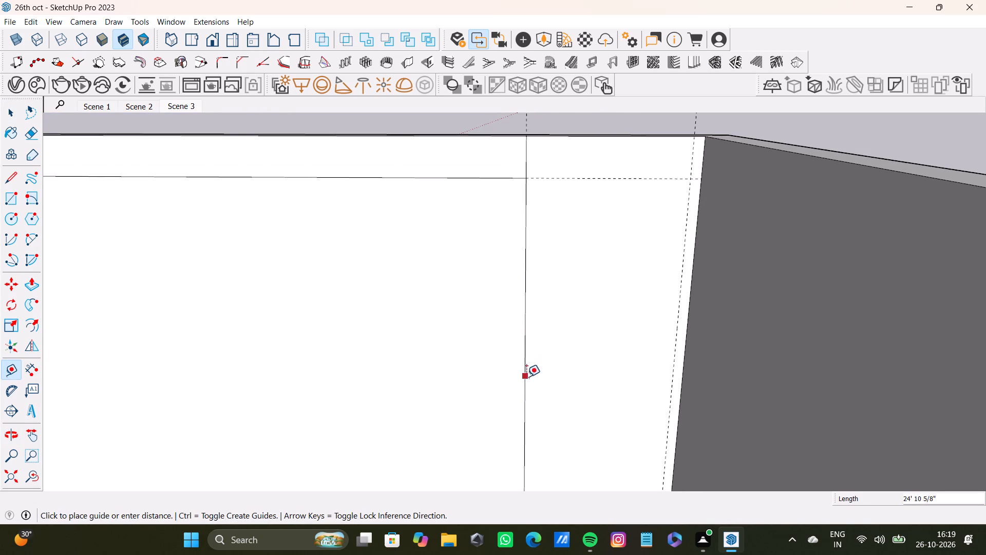
text(6")
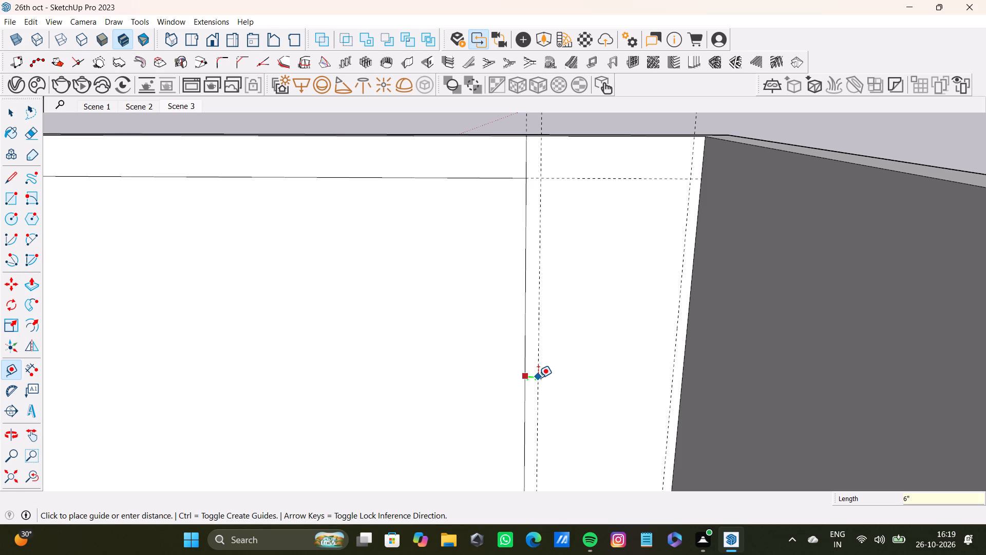
key(Return)
Draw a narrow full-height rectangle about 26' 6" tall on the back wall, starting at the guide beside the right vertical panel line.
scroll(481, 311, down, 9)
middle_drag(478, 318, 482, 328)
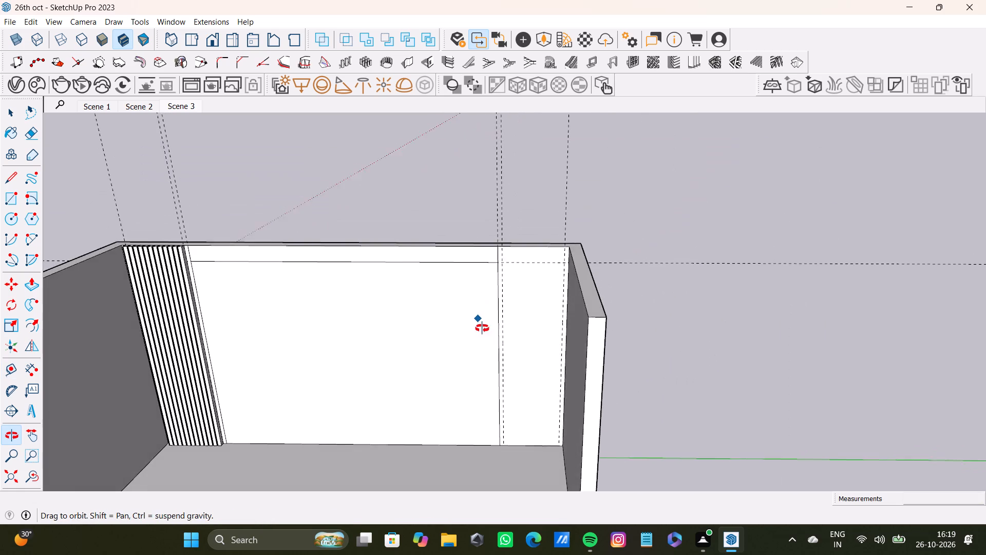
middle_drag(482, 328, 478, 335)
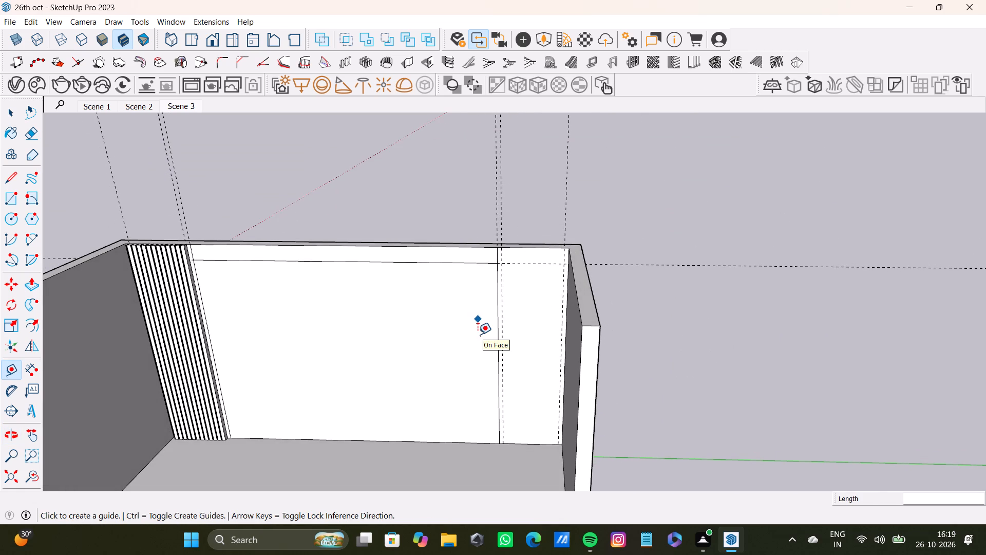
key(r)
scroll(497, 239, up, 6)
click(505, 251)
scroll(524, 347, down, 2)
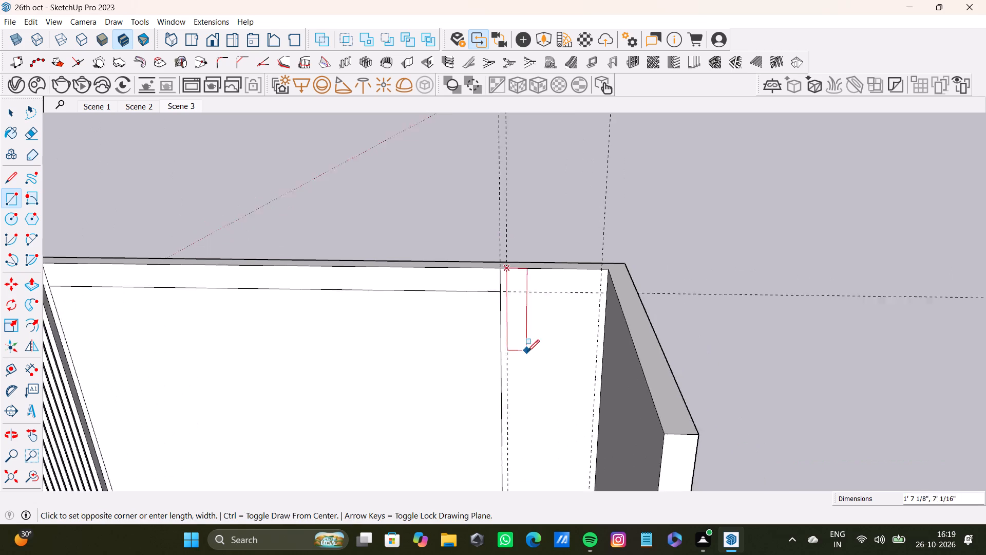
scroll(527, 351, down, 4)
middle_drag(533, 382, 536, 276)
scroll(545, 342, up, 7)
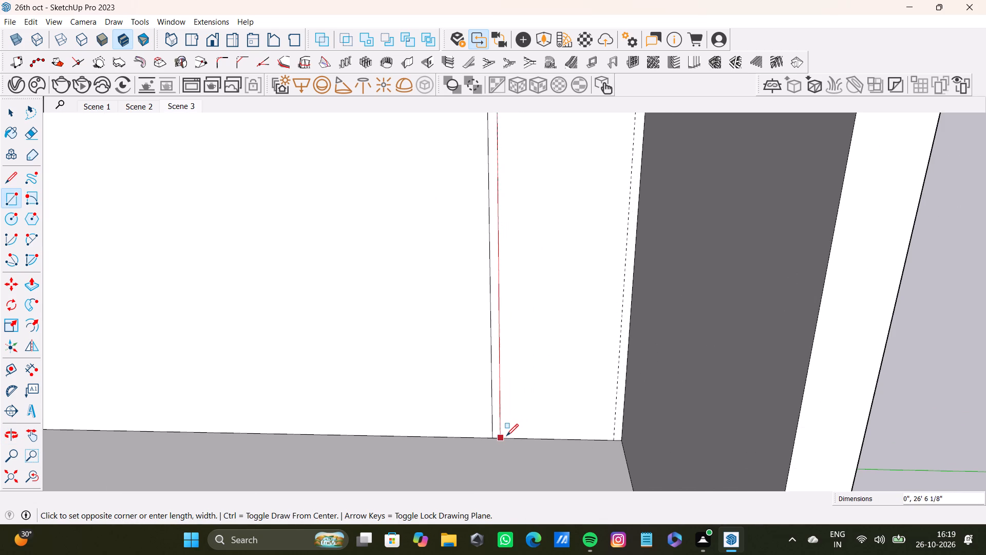
click(508, 437)
Extrude the narrow vertical strip about 1' 11" out from the back wall.
scroll(512, 405, down, 9)
middle_drag(509, 388, 523, 371)
scroll(536, 380, down, 1)
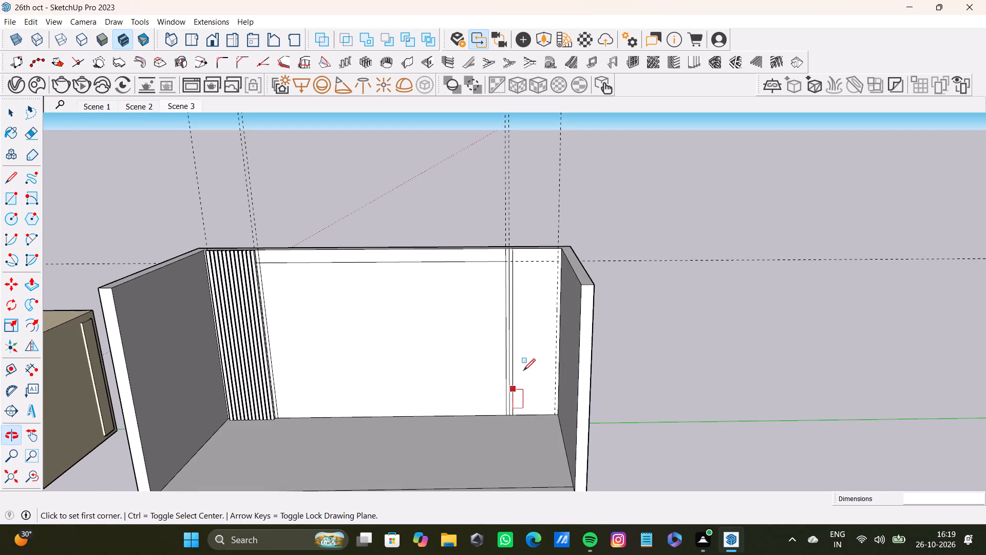
middle_drag(523, 371, 524, 371)
scroll(499, 255, up, 10)
key(space)
click(502, 252)
key(p)
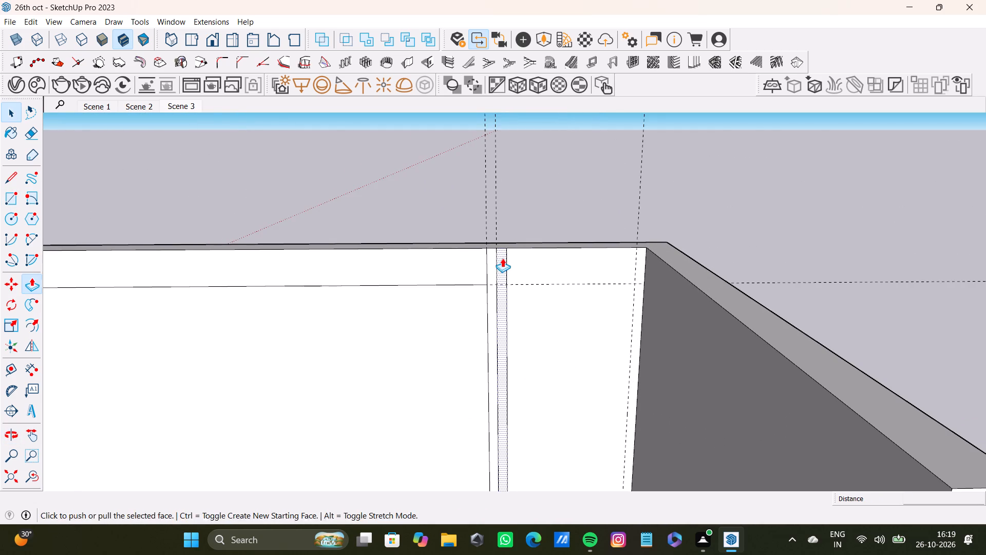
drag(502, 258, 502, 266)
Draw a line across the strip's top where it meets the back wall's inner edge.
scroll(502, 266, down, 4)
middle_drag(502, 260, 376, 340)
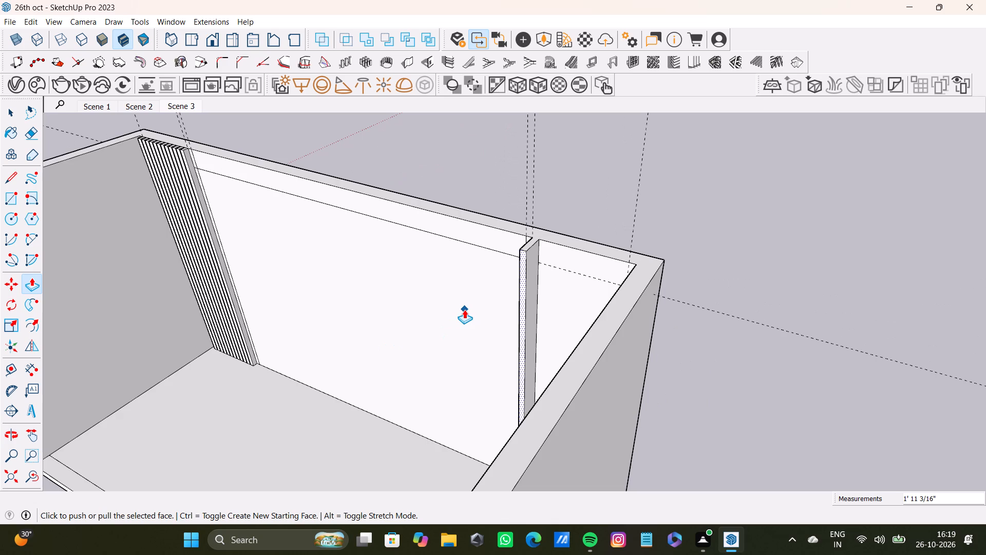
key(l)
scroll(478, 271, up, 7)
click(554, 211)
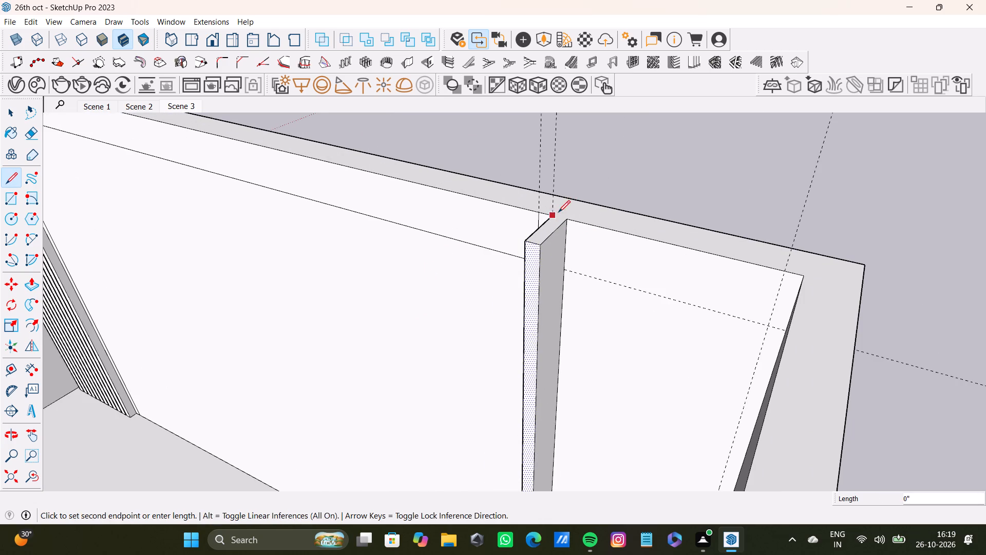
click(566, 222)
Push the strip's front face back toward the wall to make the strip shallower.
key(space)
click(533, 271)
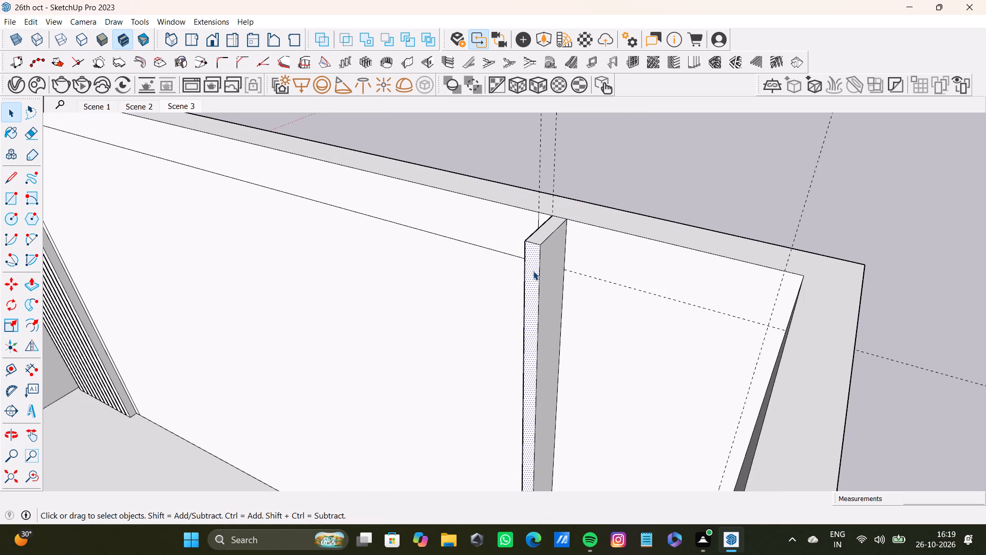
key(p)
drag(533, 271, 545, 248)
key(space)
Examine the right strip's top end and depth against the wall and the left strip panel.
scroll(543, 250, down, 7)
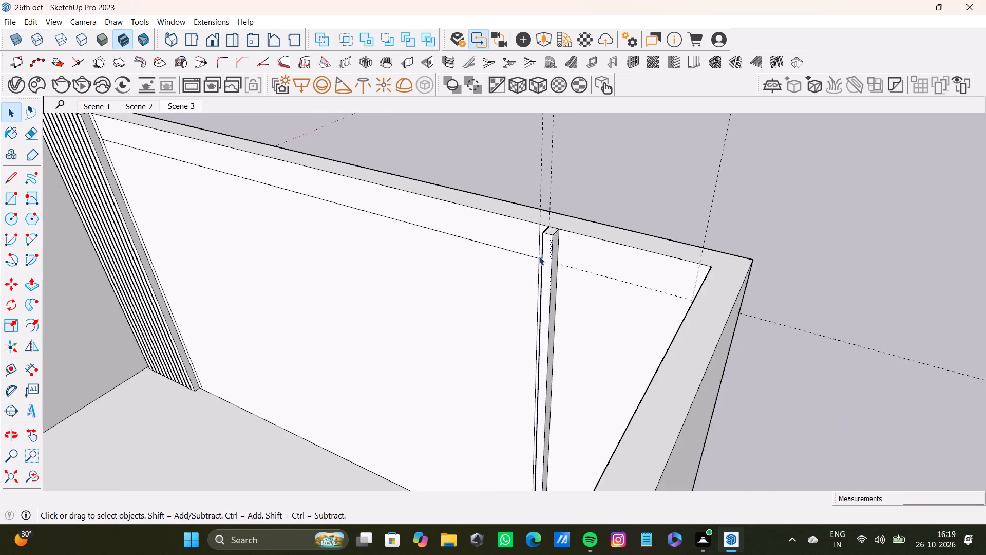
scroll(539, 256, down, 2)
middle_drag(539, 256, 696, 269)
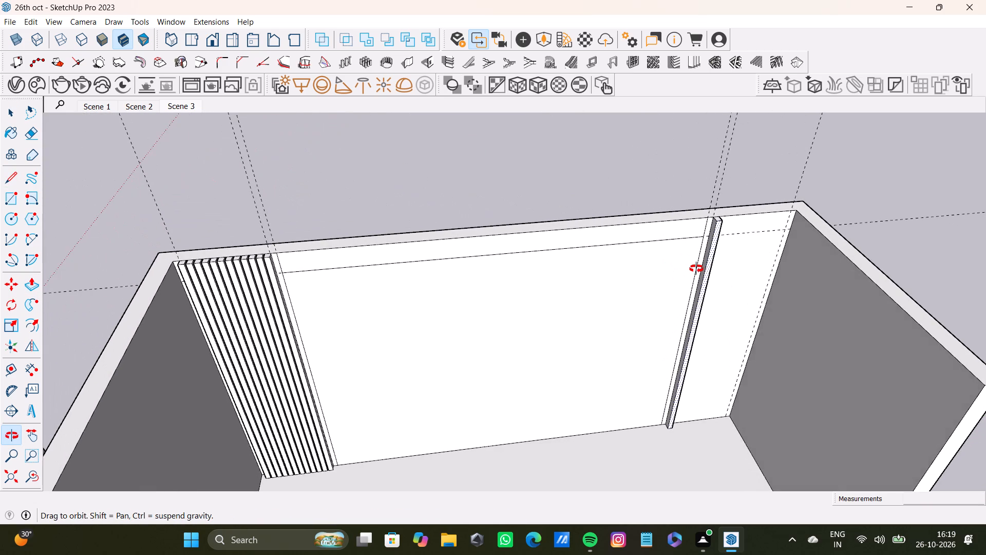
middle_drag(696, 269, 607, 294)
scroll(672, 250, up, 11)
shift+middle_drag(652, 248, 558, 284)
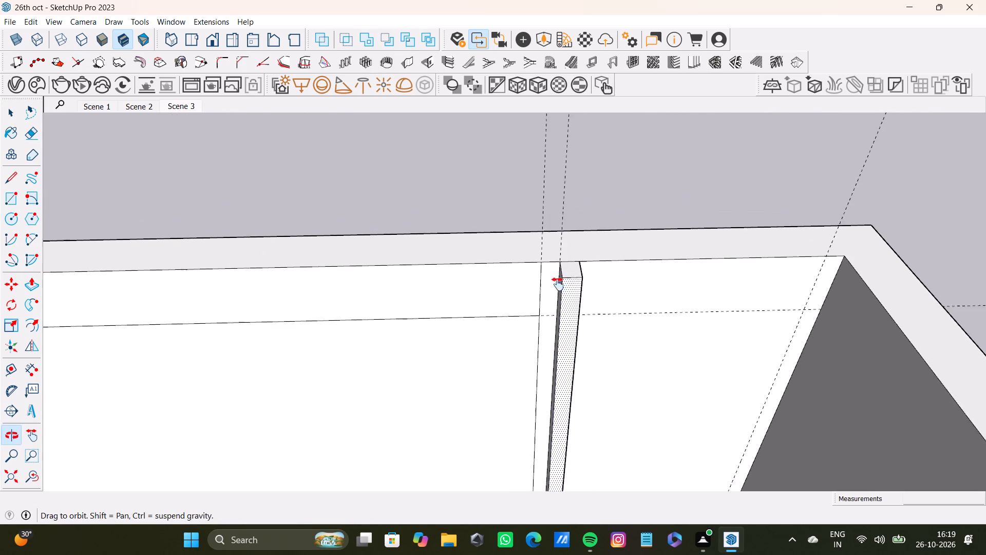
shift+middle_drag(558, 284, 557, 282)
scroll(568, 277, up, 8)
middle_drag(576, 288, 405, 297)
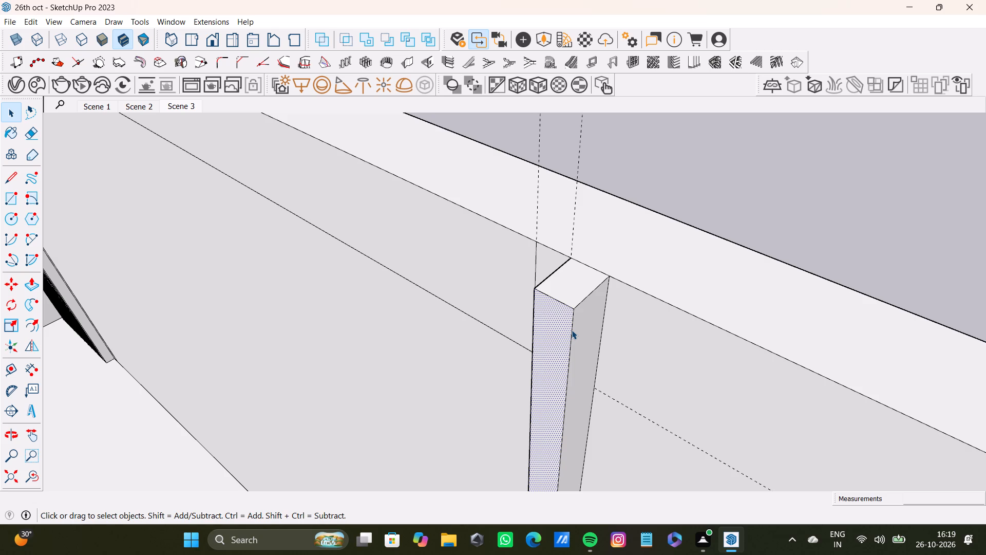
scroll(576, 325, down, 20)
scroll(576, 325, down, 3)
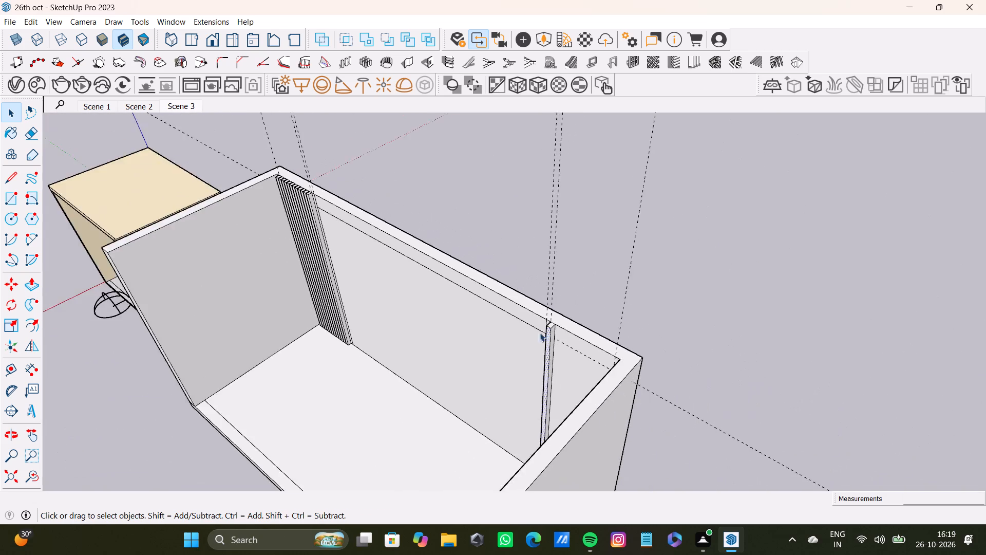
middle_drag(536, 335, 627, 358)
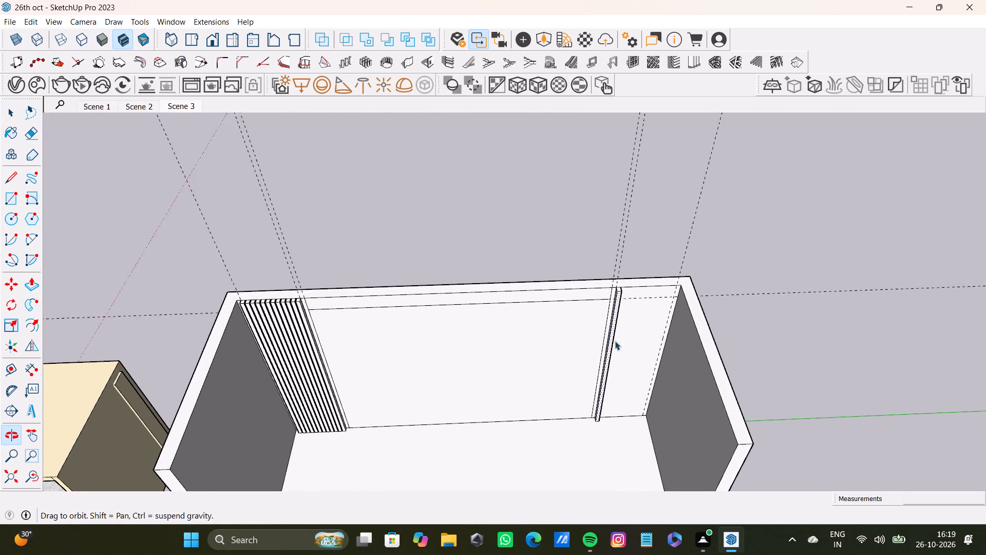
Copy the whole right strip along the back wall's top edge to a spot near the right wall.
scroll(615, 312, up, 17)
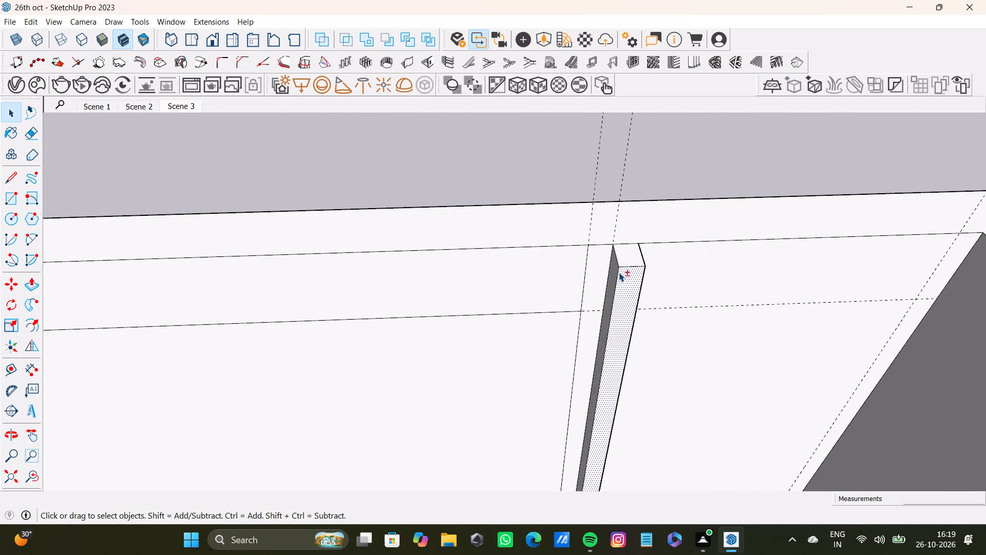
shift+double_click(623, 258)
shift+double_click(623, 294)
shift+double_click(627, 293)
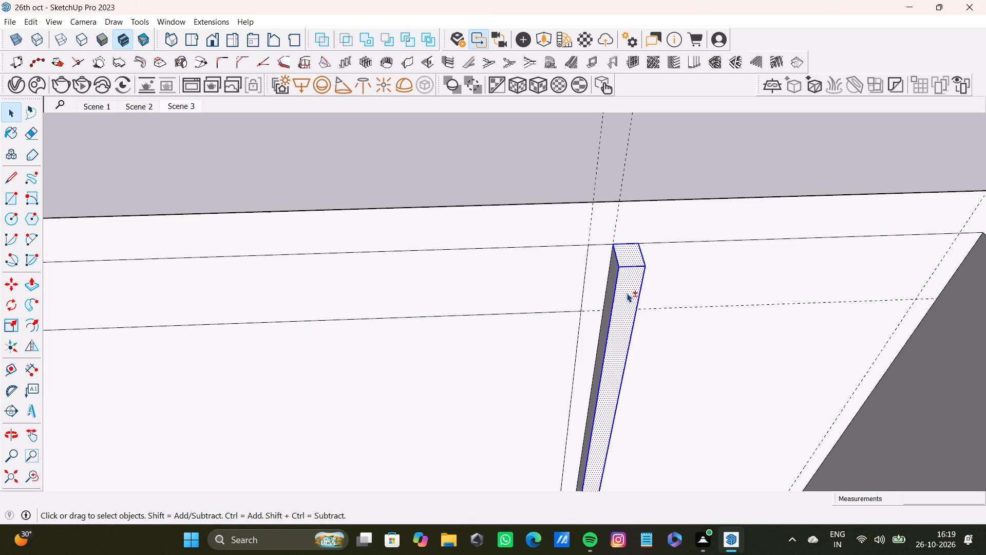
shift+double_click(611, 292)
middle_drag(619, 295, 496, 292)
shift+scroll(673, 330, up, 6)
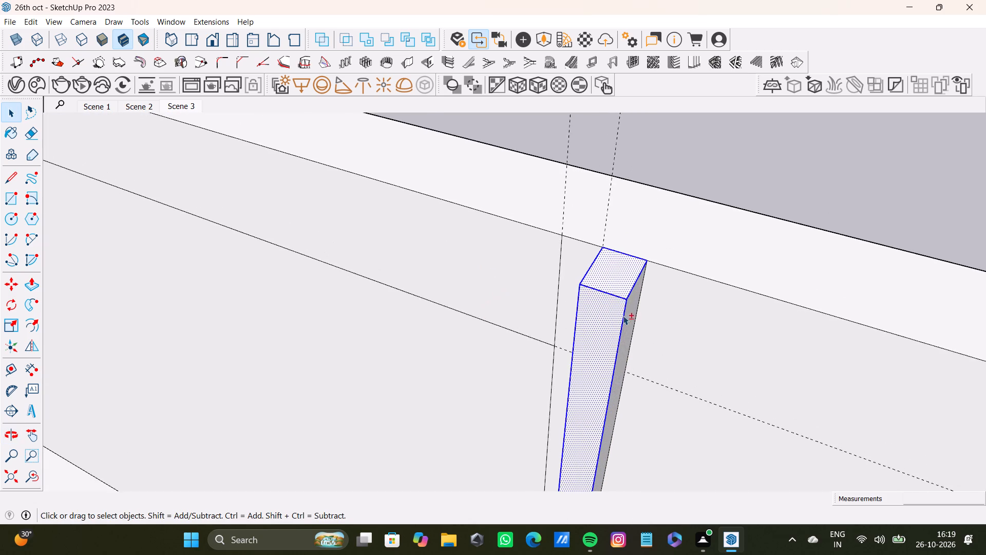
shift+double_click(629, 319)
shift+scroll(629, 319, down, 20)
shift+scroll(629, 319, down, 5)
scroll(601, 356, up, 1)
middle_drag(601, 356, 685, 324)
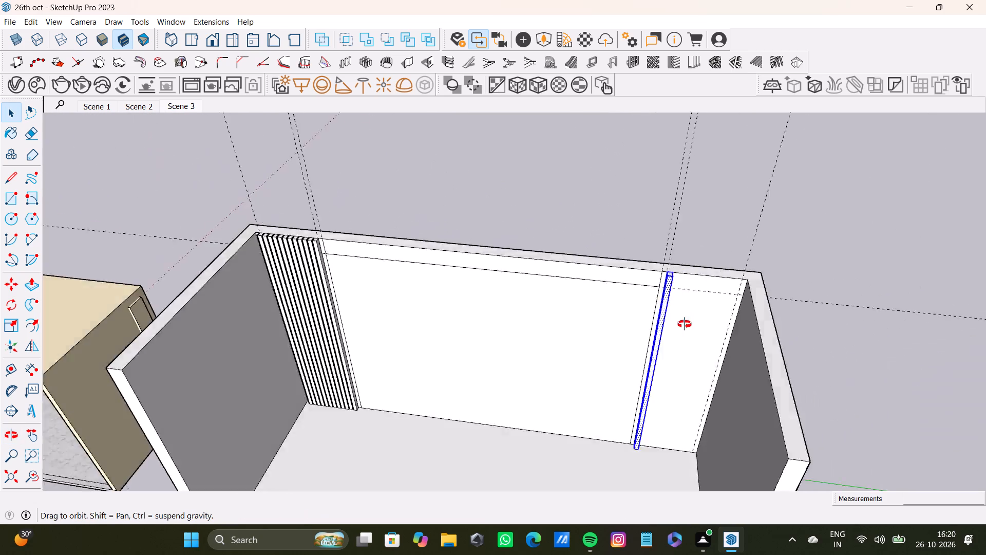
middle_drag(685, 324, 662, 333)
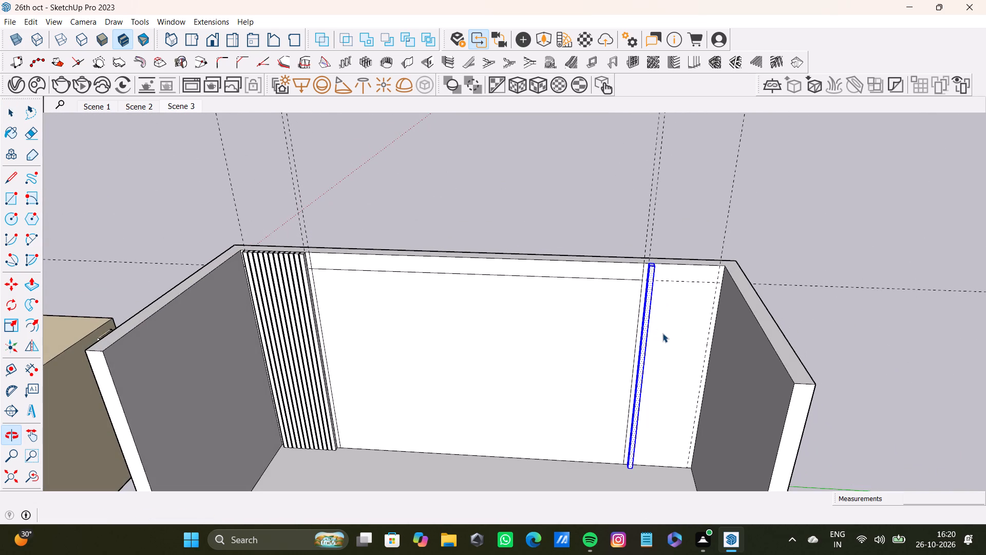
key(m)
scroll(673, 268, up, 15)
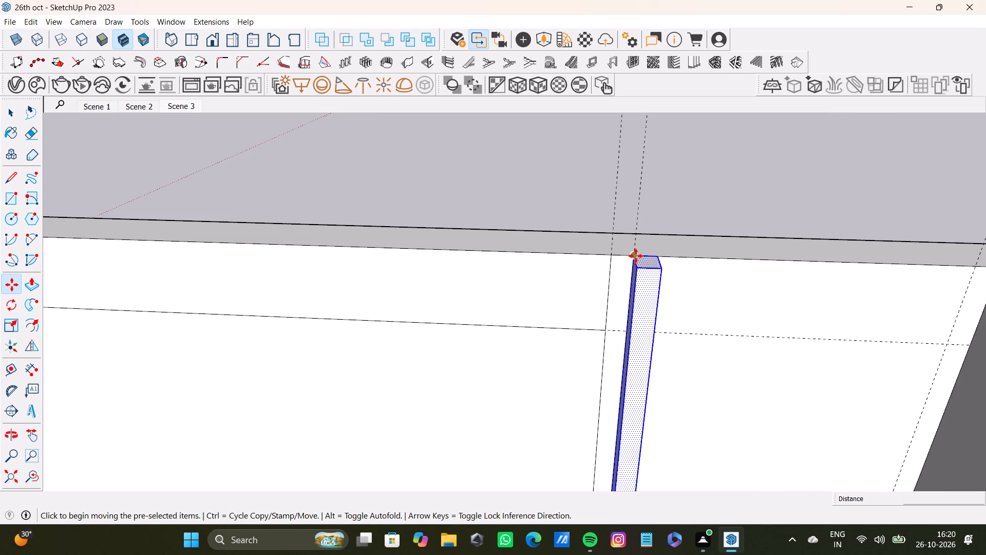
ctrl+click(636, 256)
scroll(729, 280, down, 4)
shift+scroll(748, 268, up, 1)
shift+middle_drag(748, 268, 634, 281)
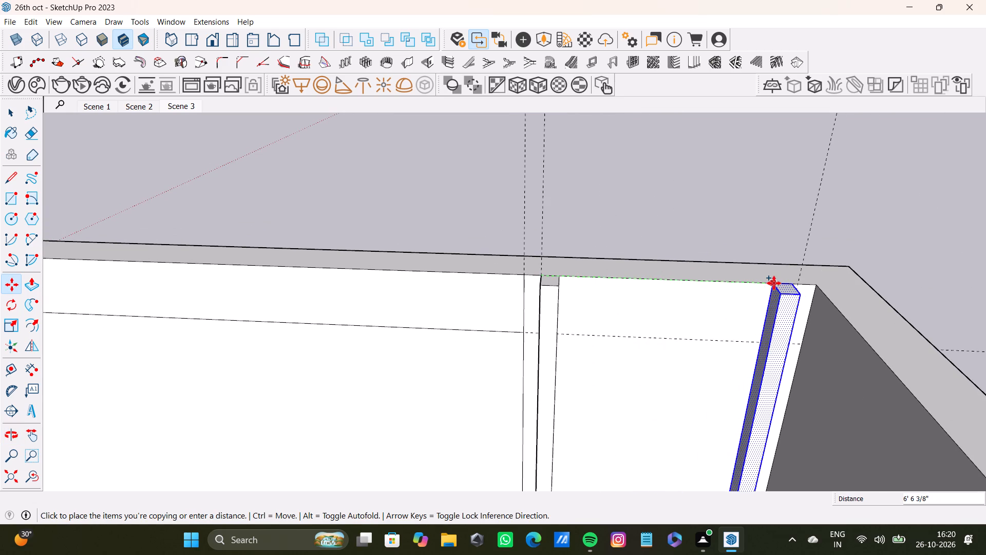
click(781, 283)
Array the strip copy in 11 equal divisions between the original strip and the copy.
key(slash)
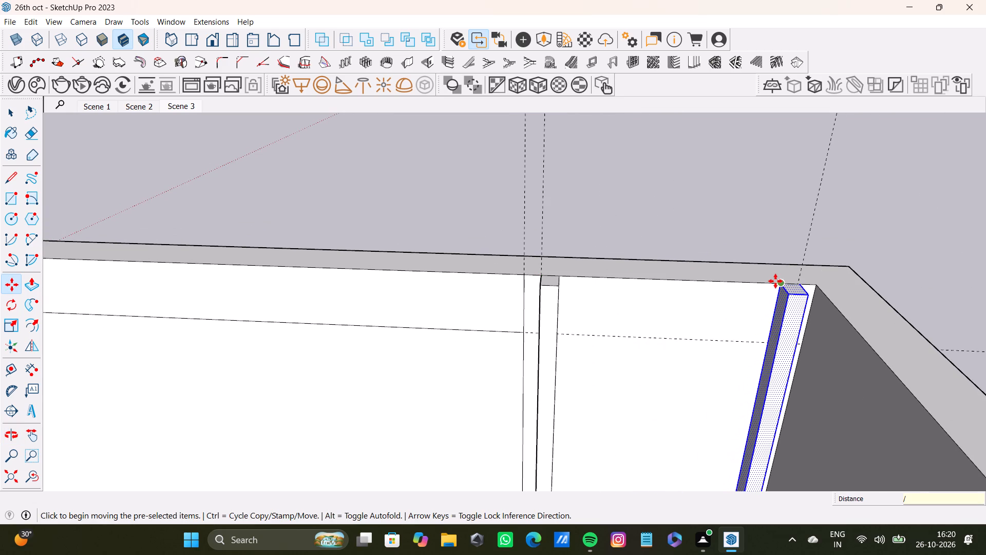
text(11)
key(Return)
scroll(595, 320, down, 6)
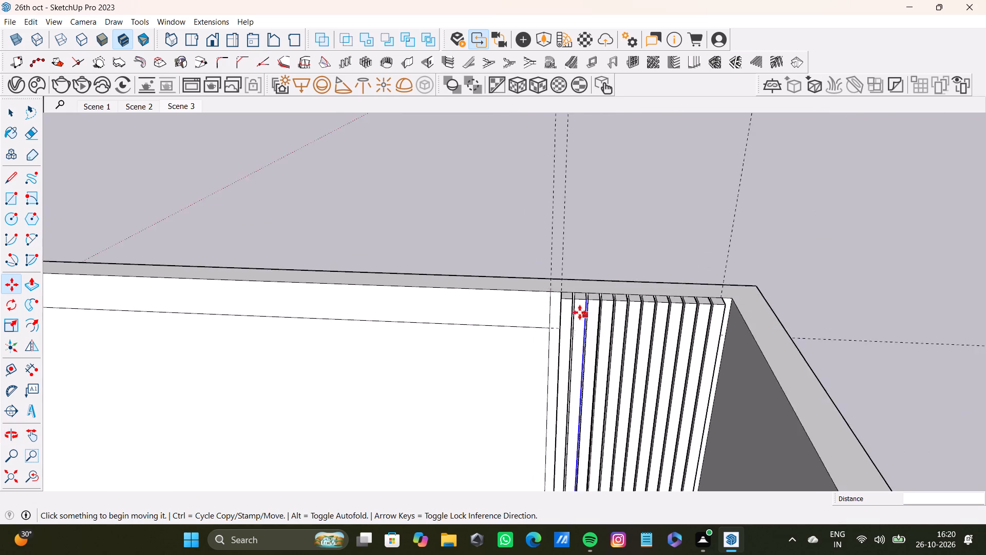
scroll(580, 312, down, 14)
key(space)
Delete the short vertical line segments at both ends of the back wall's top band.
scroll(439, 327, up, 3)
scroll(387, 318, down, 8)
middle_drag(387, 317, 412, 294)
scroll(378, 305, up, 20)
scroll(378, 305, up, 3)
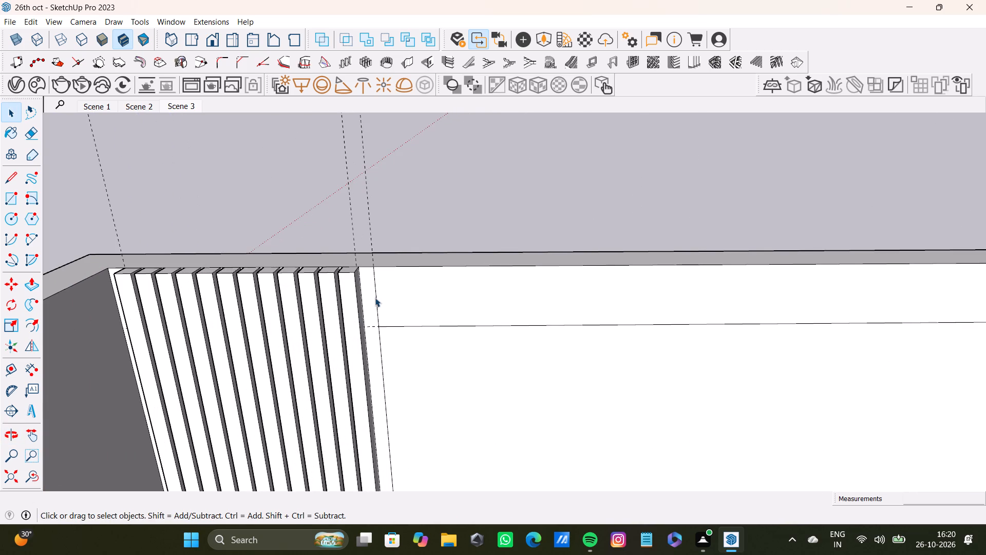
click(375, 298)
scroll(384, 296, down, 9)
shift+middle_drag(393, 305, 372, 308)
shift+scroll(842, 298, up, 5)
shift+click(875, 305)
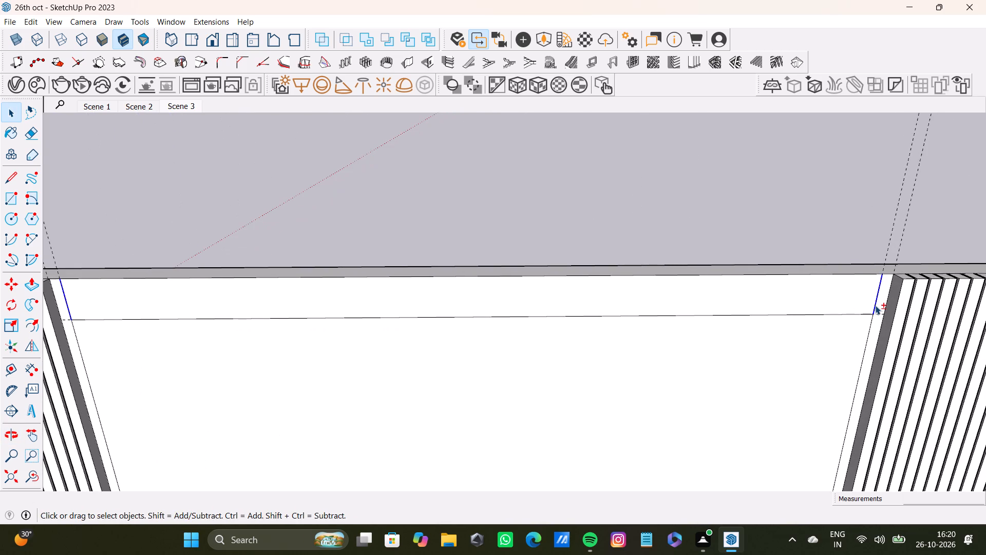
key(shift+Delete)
Draw a vertical line from the top band line's left end up to the back wall's top edge.
shift+scroll(375, 363, down, 7)
middle_drag(374, 368, 370, 339)
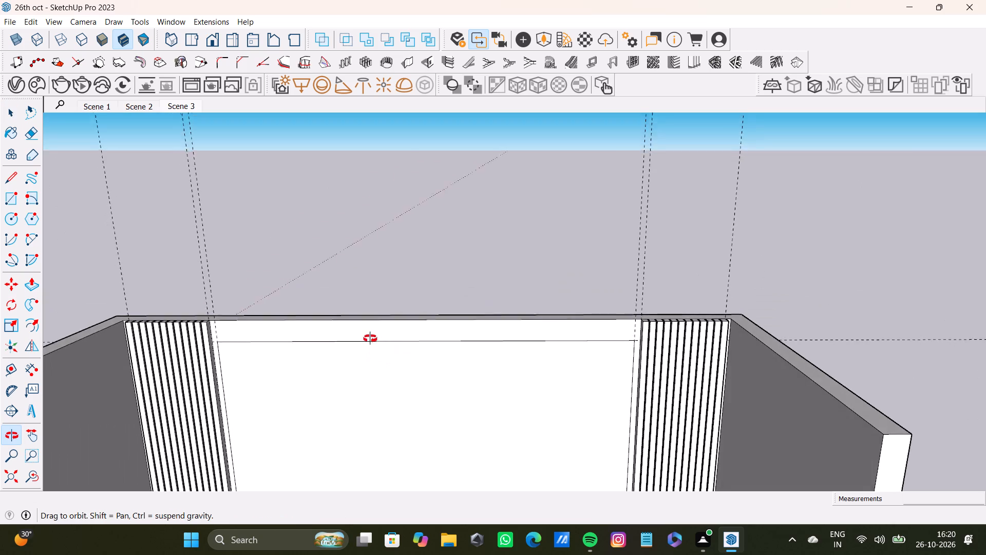
middle_drag(370, 339, 366, 336)
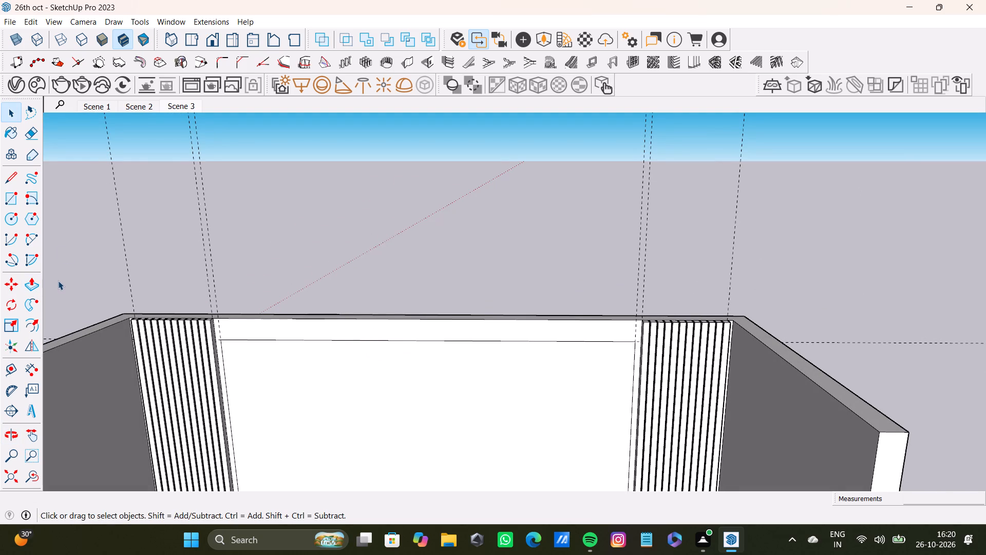
scroll(211, 312, up, 3)
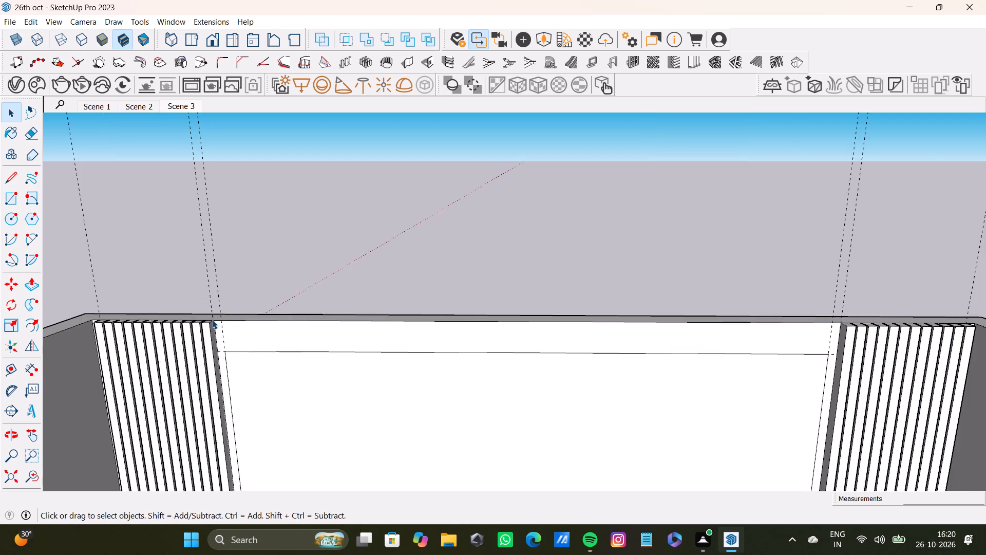
scroll(212, 320, up, 10)
scroll(239, 347, down, 9)
middle_drag(237, 341, 197, 362)
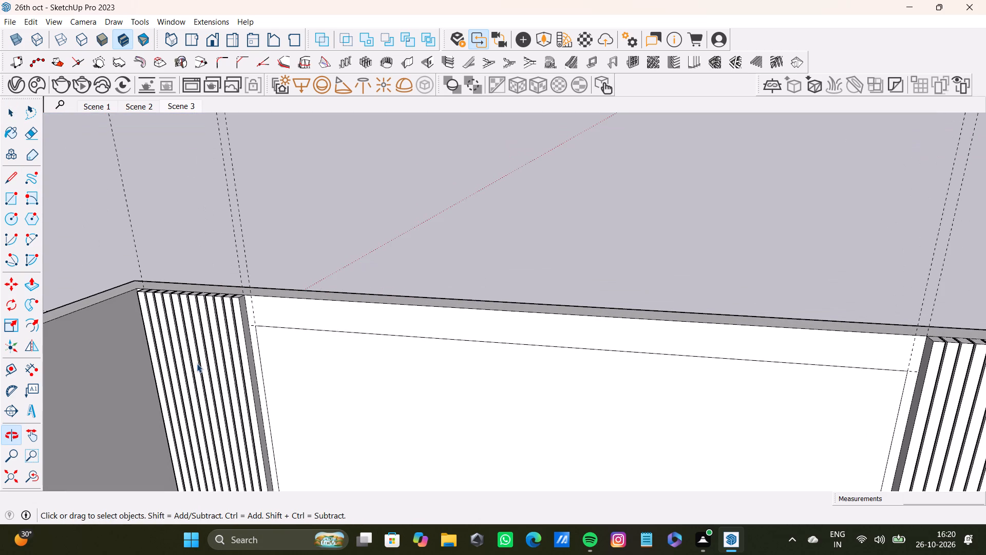
key(l)
scroll(220, 363, up, 6)
click(286, 300)
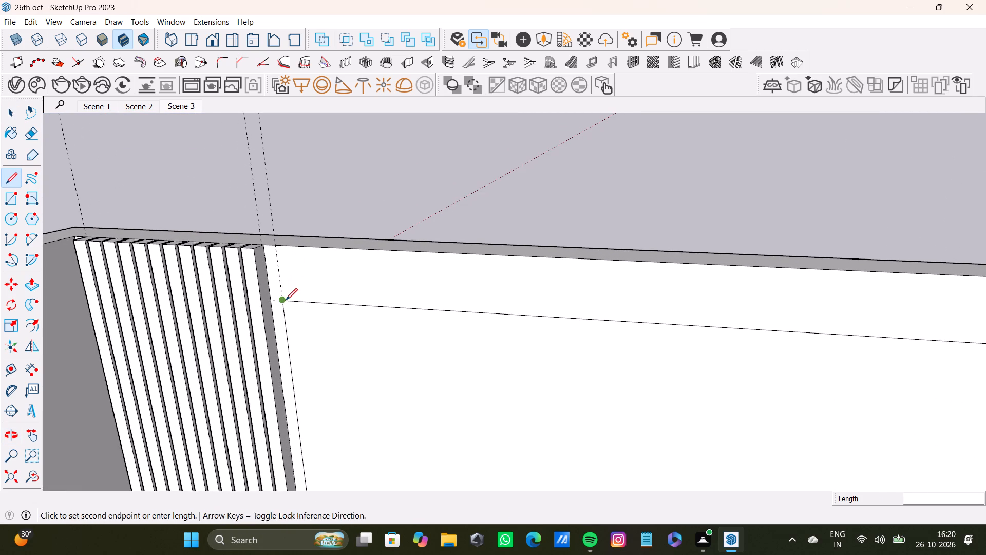
click(281, 243)
Draw a 1' 11" vertical line from the top band line's right end up to the back wall's top edge.
scroll(292, 276, down, 13)
shift+middle_drag(386, 322, 338, 310)
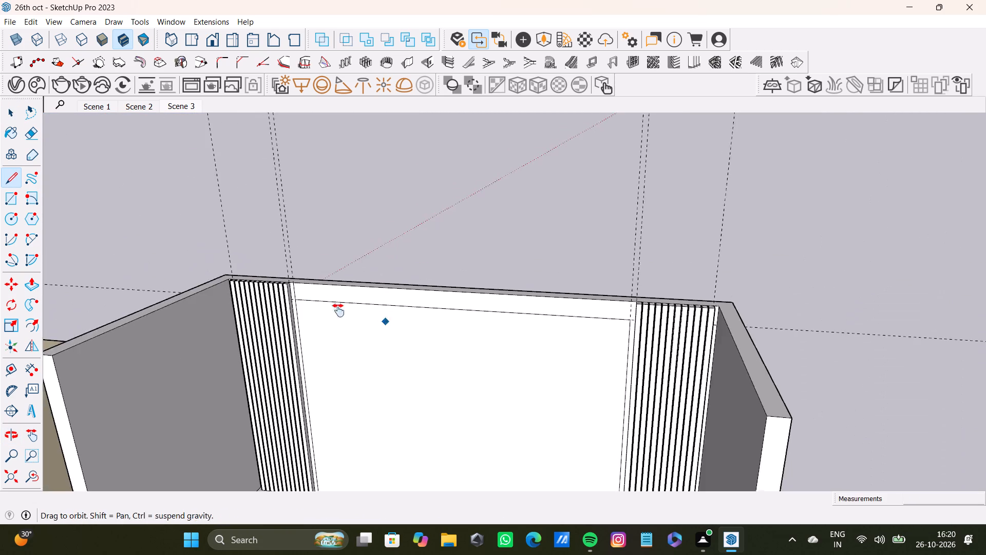
shift+middle_drag(338, 310, 246, 306)
scroll(350, 303, up, 11)
drag(593, 308, 593, 299)
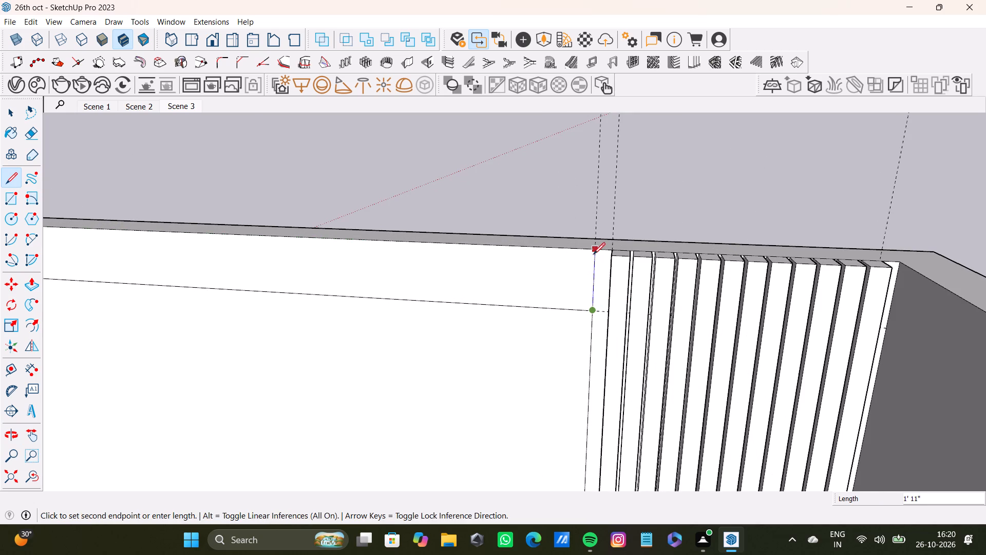
click(594, 251)
Delete the horizontal top band line between the two strip panels on the back wall.
key(space)
click(566, 310)
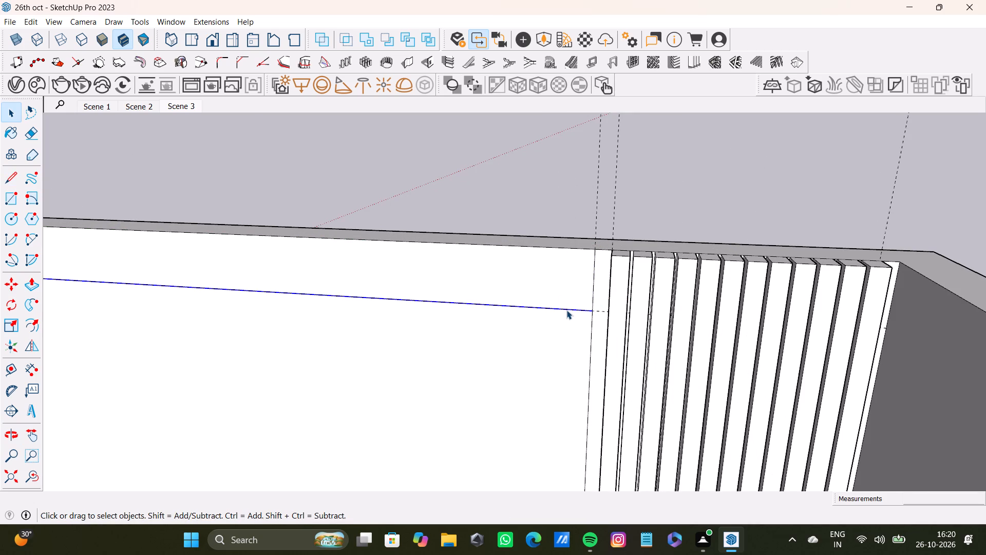
key(Delete)
scroll(579, 319, down, 11)
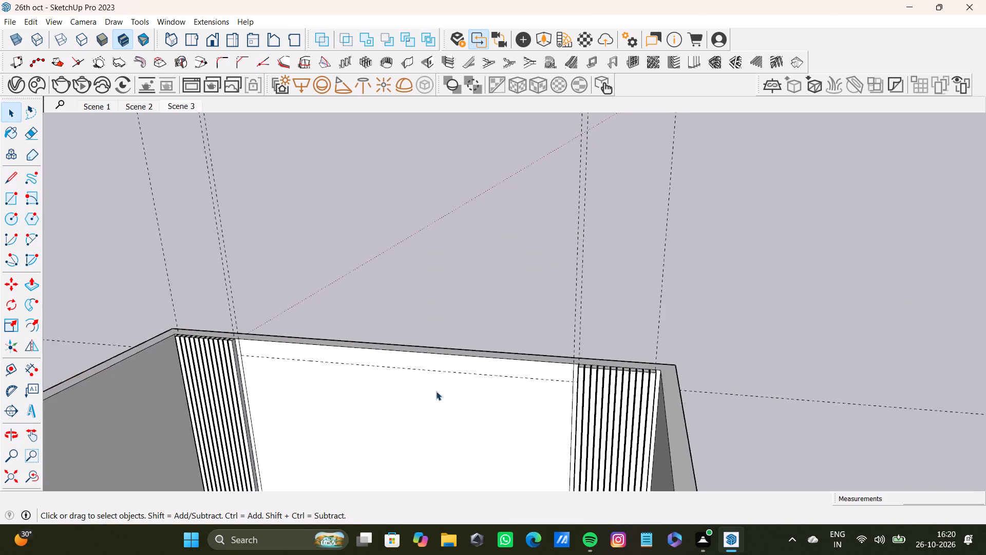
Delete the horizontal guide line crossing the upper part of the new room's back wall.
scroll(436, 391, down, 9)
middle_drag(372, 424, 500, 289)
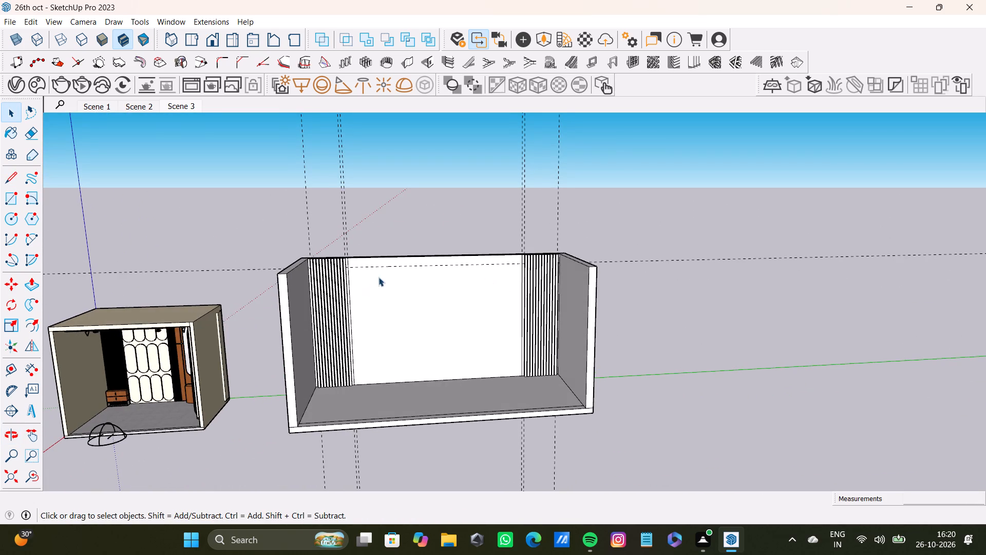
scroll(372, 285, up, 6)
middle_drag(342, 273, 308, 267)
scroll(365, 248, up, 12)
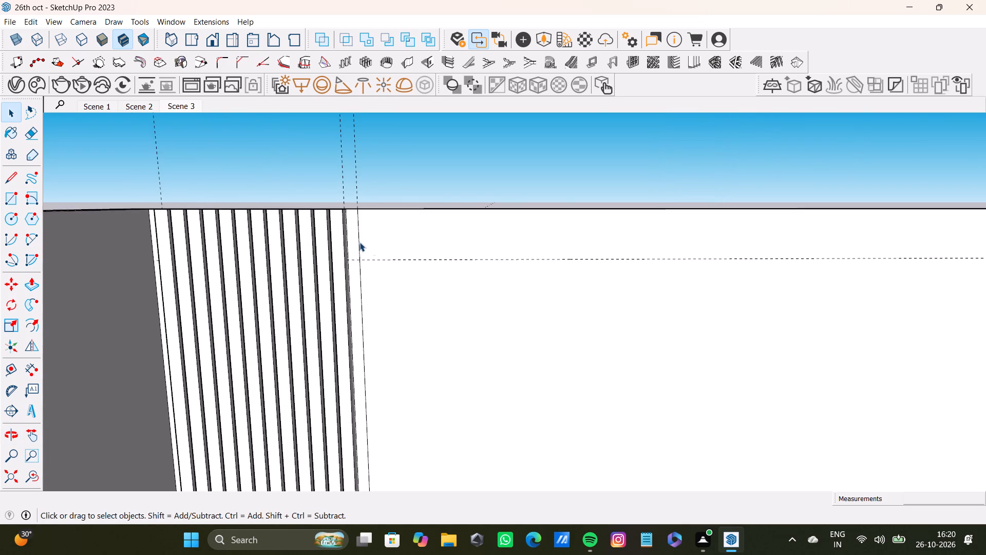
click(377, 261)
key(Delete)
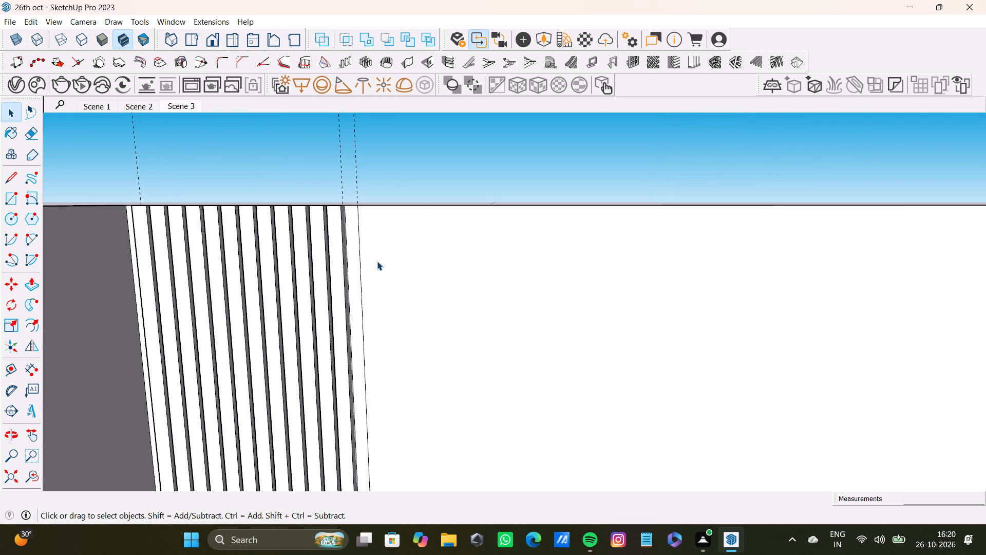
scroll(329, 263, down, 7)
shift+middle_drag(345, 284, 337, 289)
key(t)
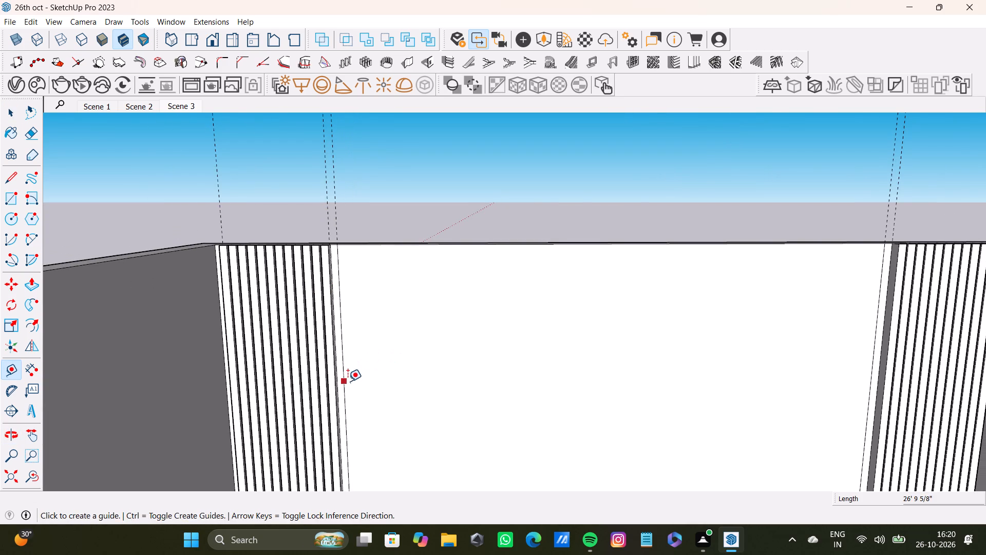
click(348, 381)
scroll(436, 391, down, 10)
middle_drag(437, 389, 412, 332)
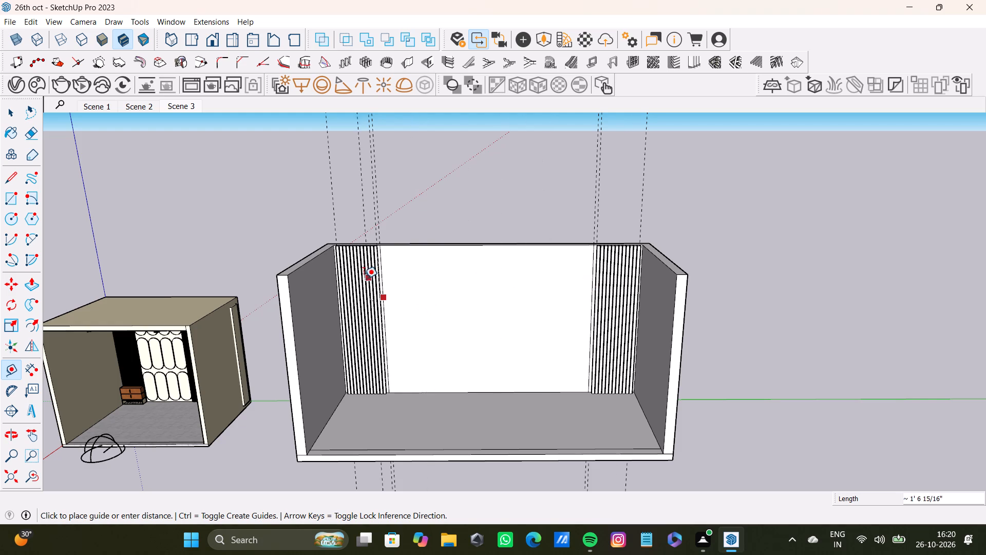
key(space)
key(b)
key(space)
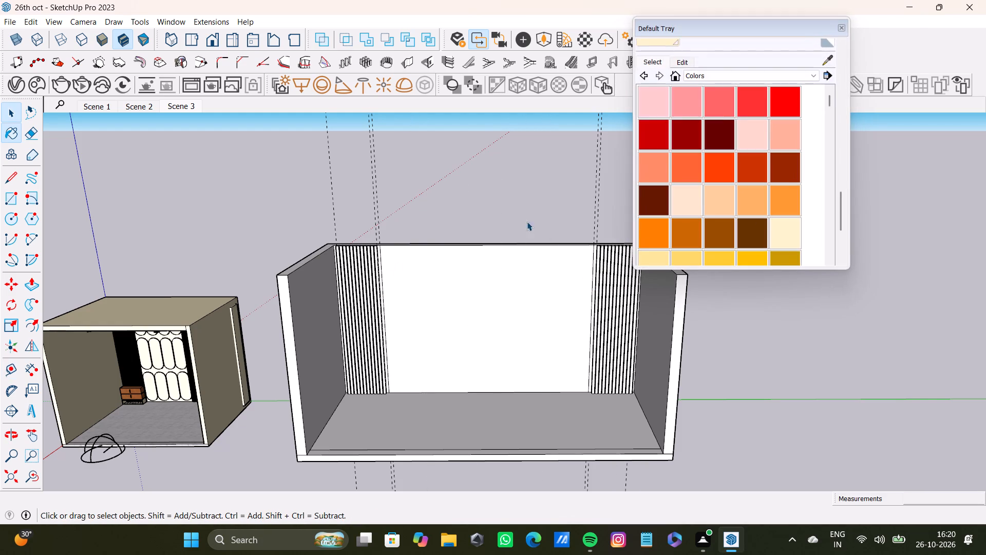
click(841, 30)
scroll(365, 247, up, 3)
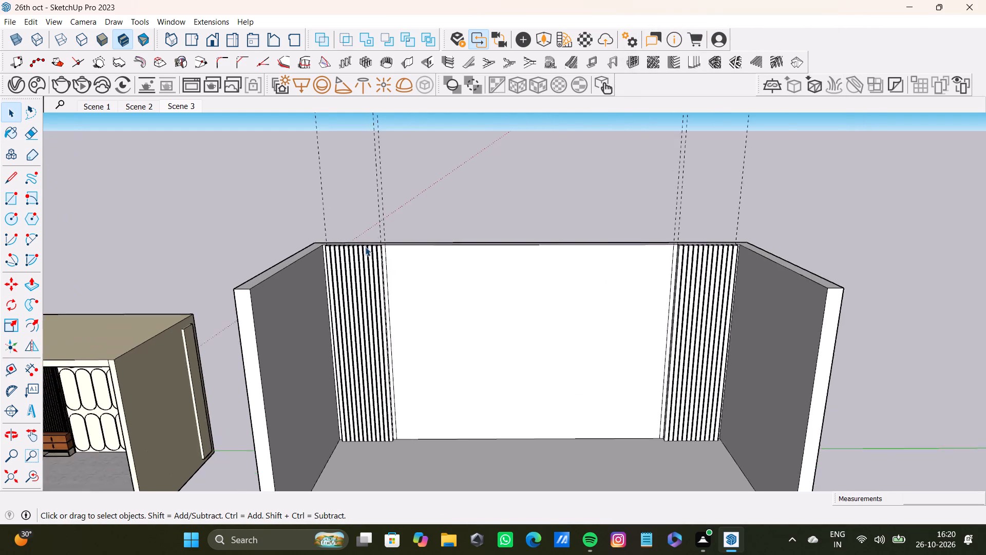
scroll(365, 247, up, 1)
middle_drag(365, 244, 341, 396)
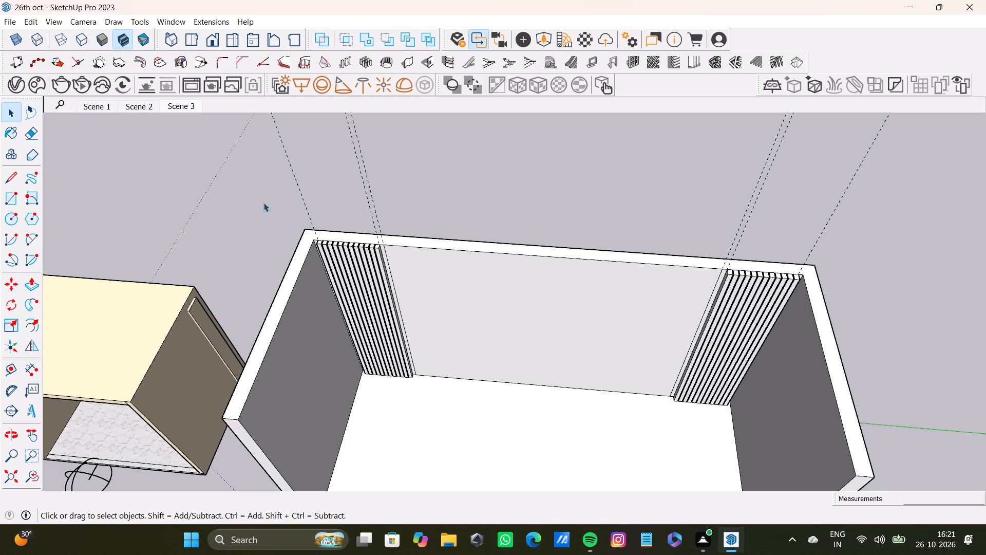
Measure the length of the back wall's top edge from one corner to the other.
key(a)
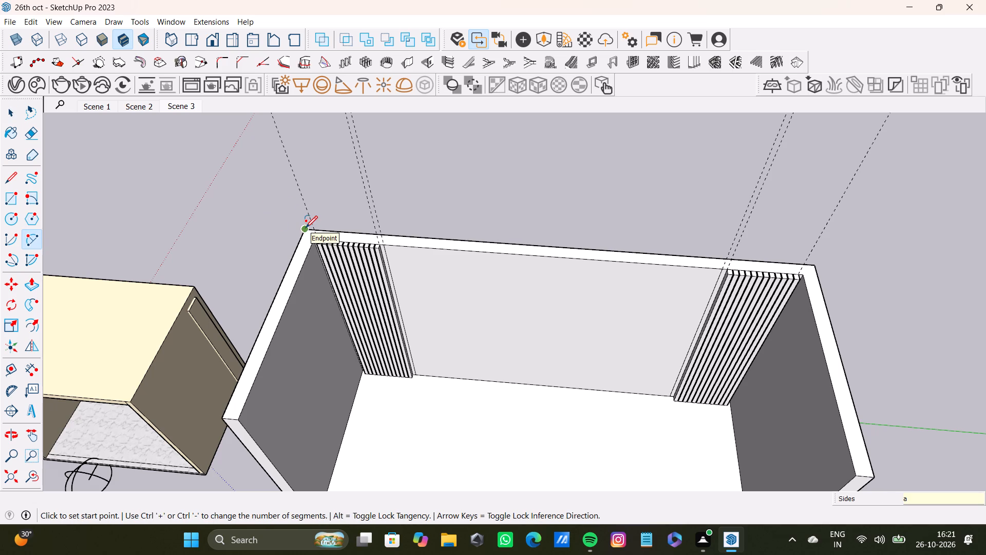
key(t)
scroll(297, 239, up, 5)
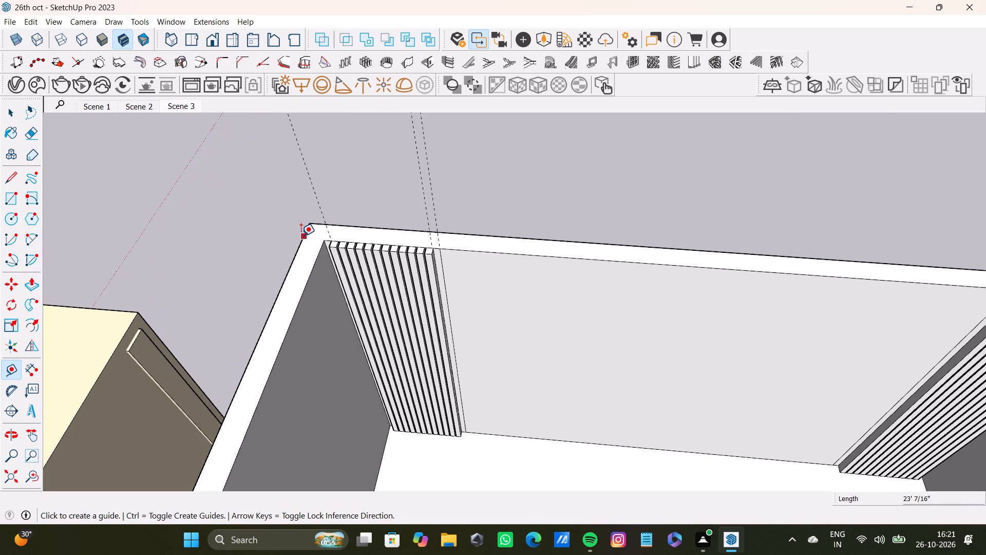
click(301, 236)
scroll(465, 276, down, 12)
middle_drag(622, 300, 492, 315)
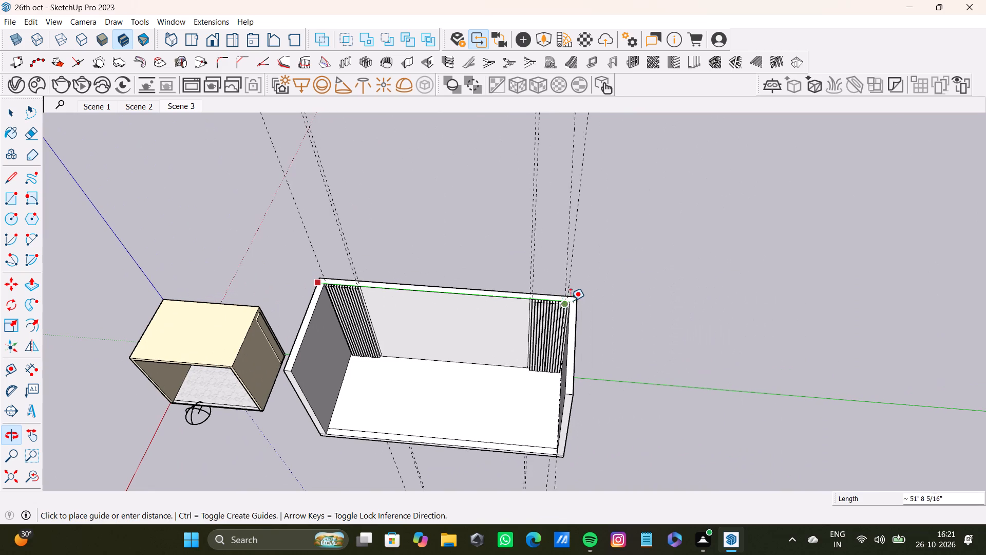
key(space)
Delete the whole new room shell with its strip panels, keeping the finished bedroom.
scroll(535, 312, down, 6)
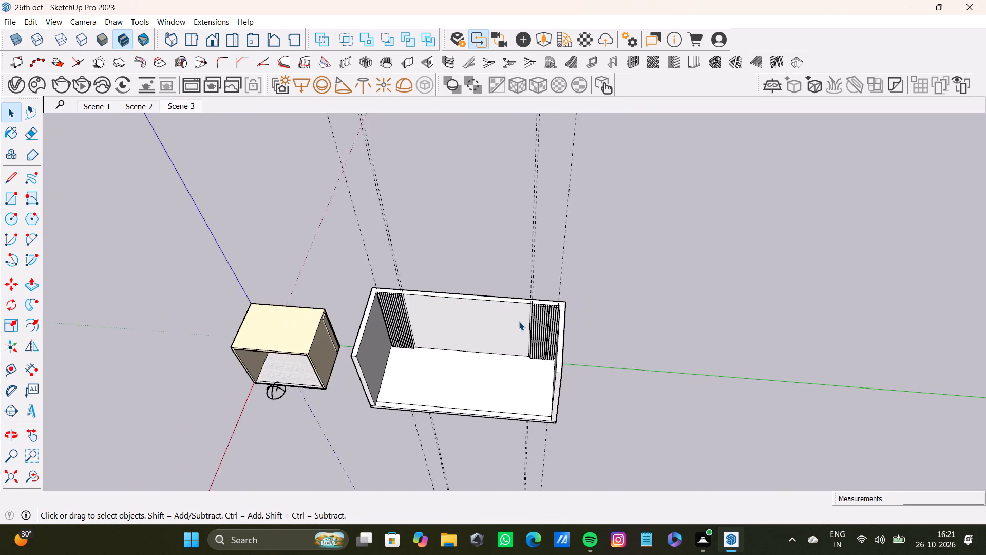
scroll(519, 321, down, 3)
middle_drag(508, 331, 519, 118)
scroll(489, 270, up, 4)
scroll(485, 295, down, 3)
middle_drag(585, 302, 566, 446)
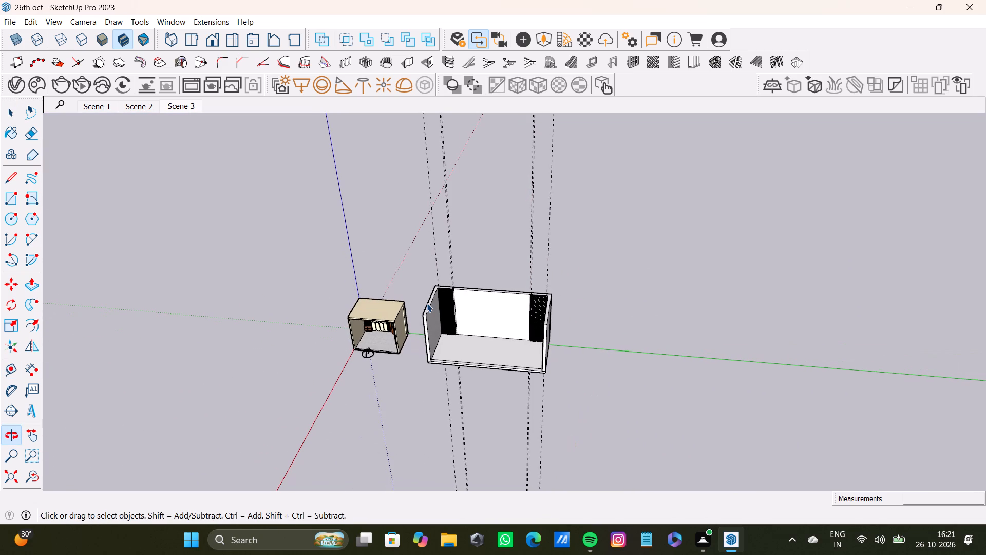
drag(419, 263, 586, 427)
key(Delete)
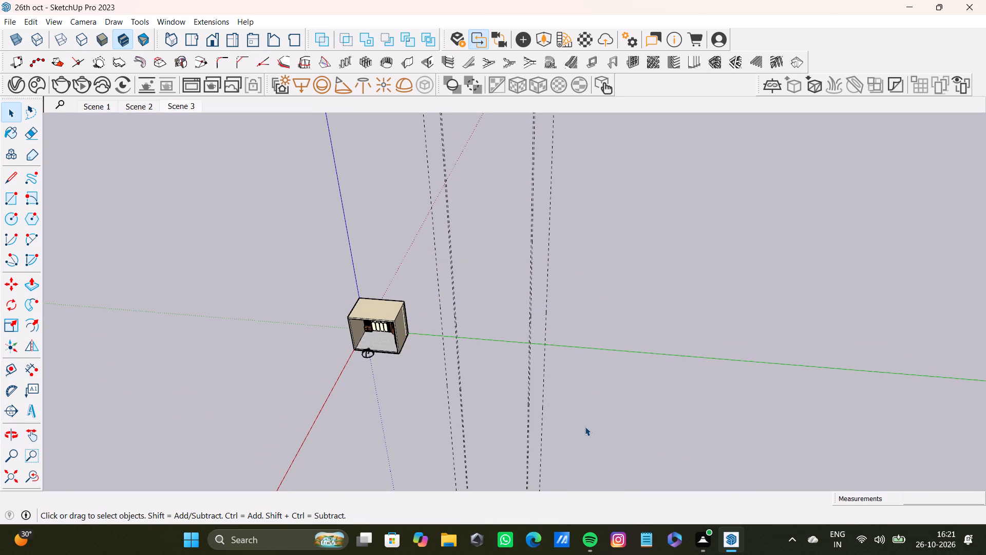
Delete all remaining guides from the model.
click(16, 26)
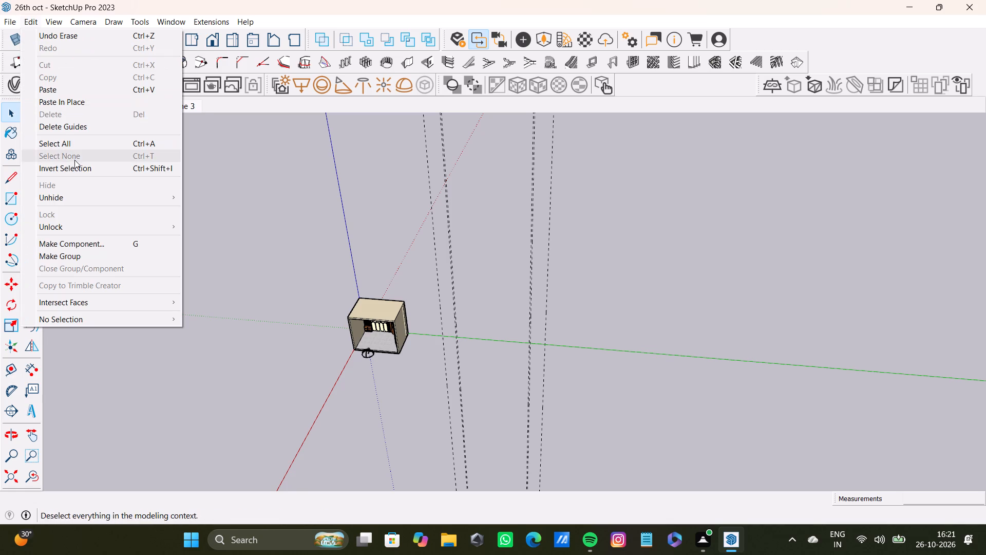
click(79, 126)
Draw a square of about 12' 2" by 12' 2" on the ground beside the bedroom, starting on the green axis.
scroll(457, 367, up, 13)
middle_drag(426, 333, 430, 272)
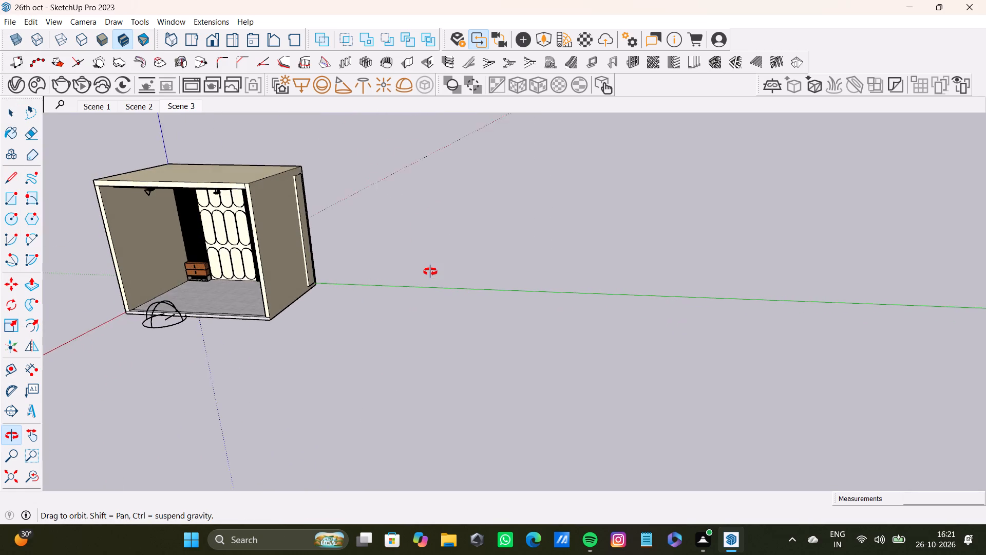
middle_drag(430, 272, 436, 278)
key(r)
scroll(342, 301, up, 3)
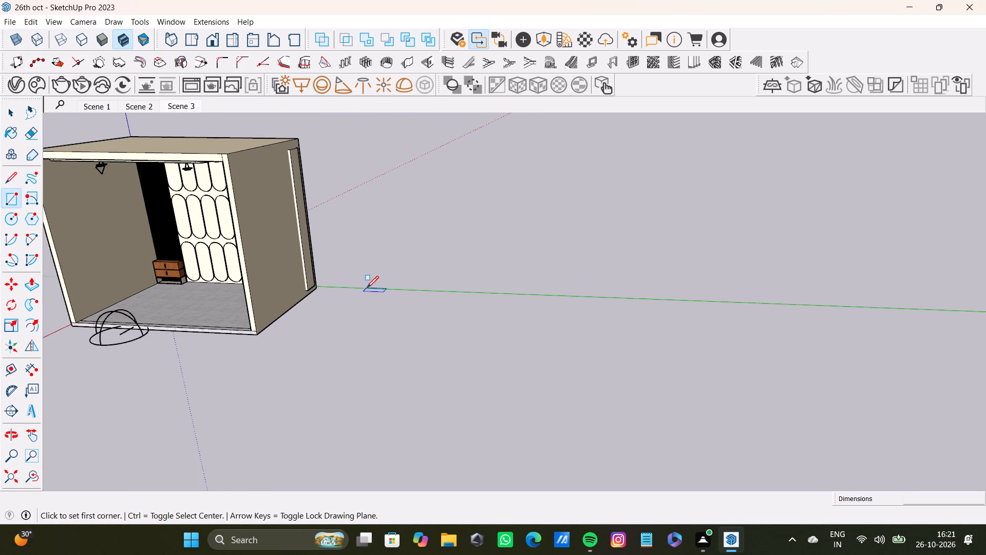
click(367, 288)
scroll(413, 372, down, 3)
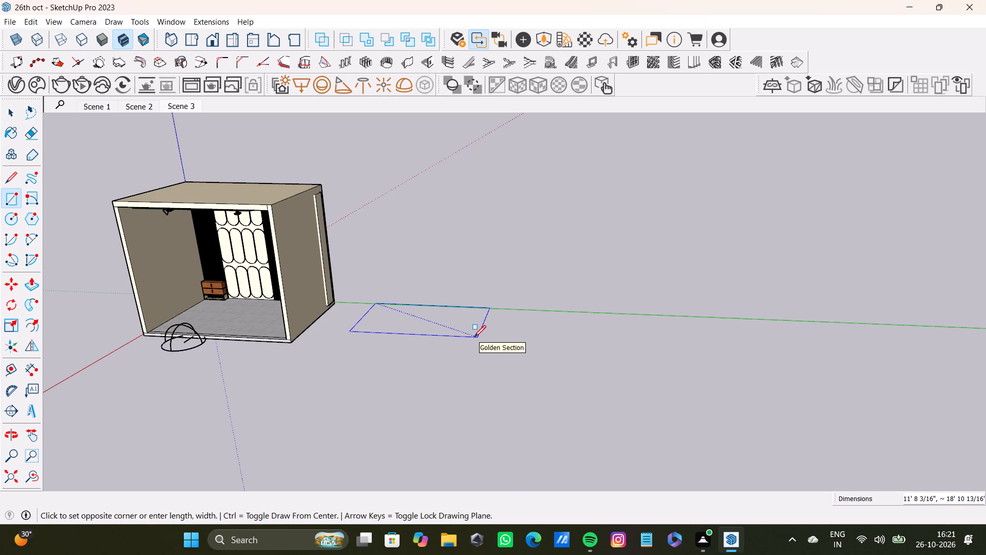
click(431, 337)
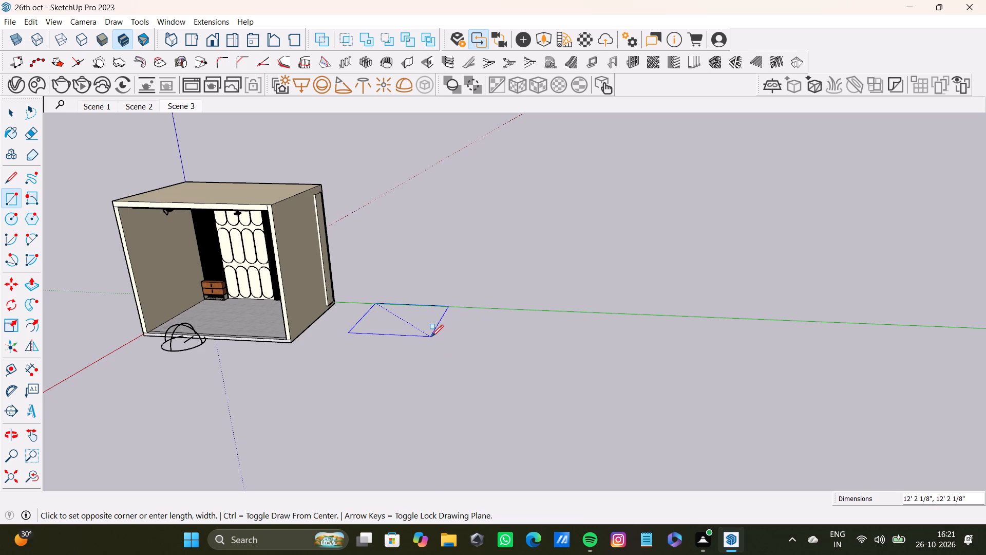
Move the square about 25' 8" farther away from the bedroom, roughly along the green axis.
scroll(364, 317, up, 3)
scroll(386, 323, down, 3)
scroll(388, 323, up, 1)
middle_drag(388, 323, 400, 427)
key(space)
drag(351, 264, 440, 365)
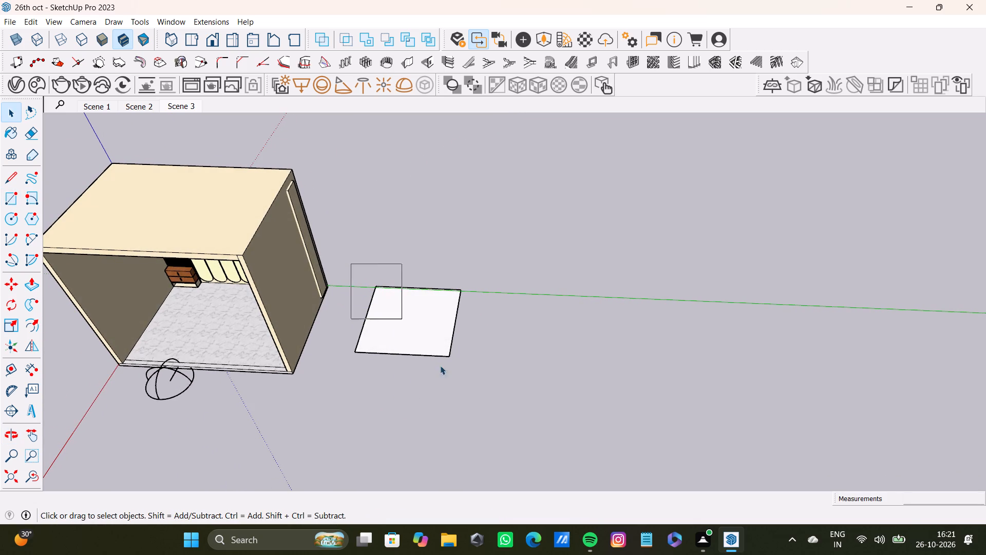
drag(440, 365, 519, 426)
key(m)
drag(448, 358, 460, 357)
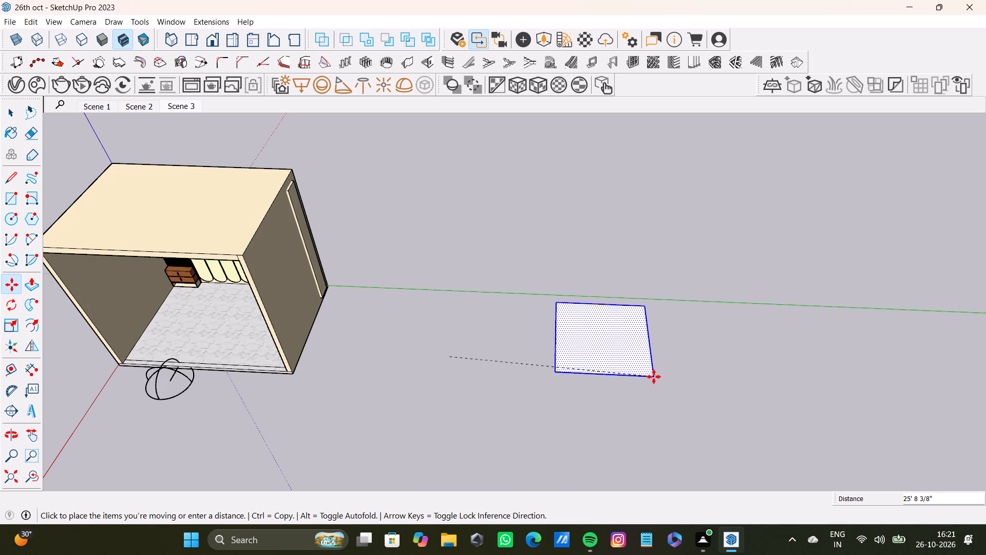
click(654, 377)
key(space)
Offset the square's outline inward by about 7" to mark the wall thickness.
scroll(527, 364, down, 8)
middle_drag(527, 364, 543, 271)
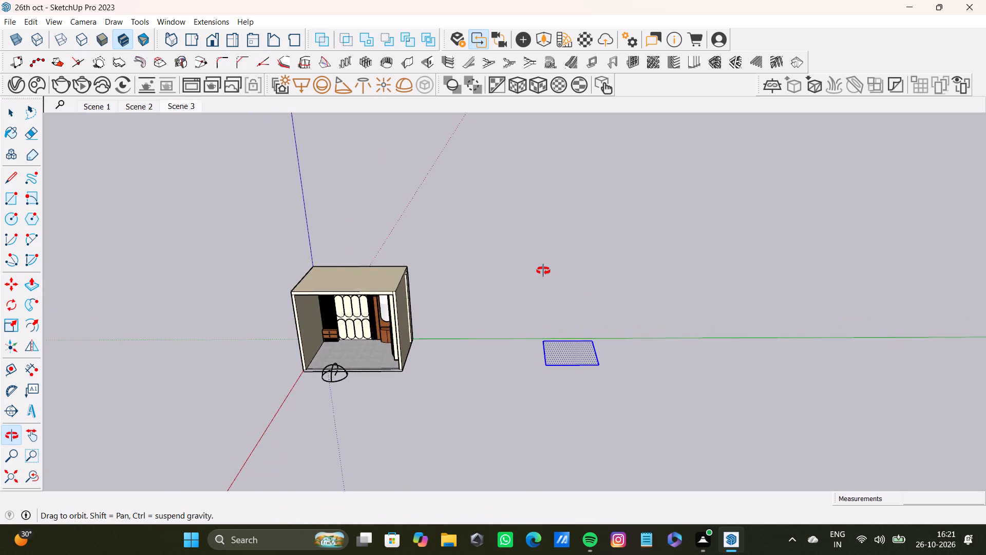
middle_drag(543, 271, 476, 324)
scroll(476, 324, up, 9)
scroll(547, 346, down, 7)
middle_drag(547, 347, 522, 347)
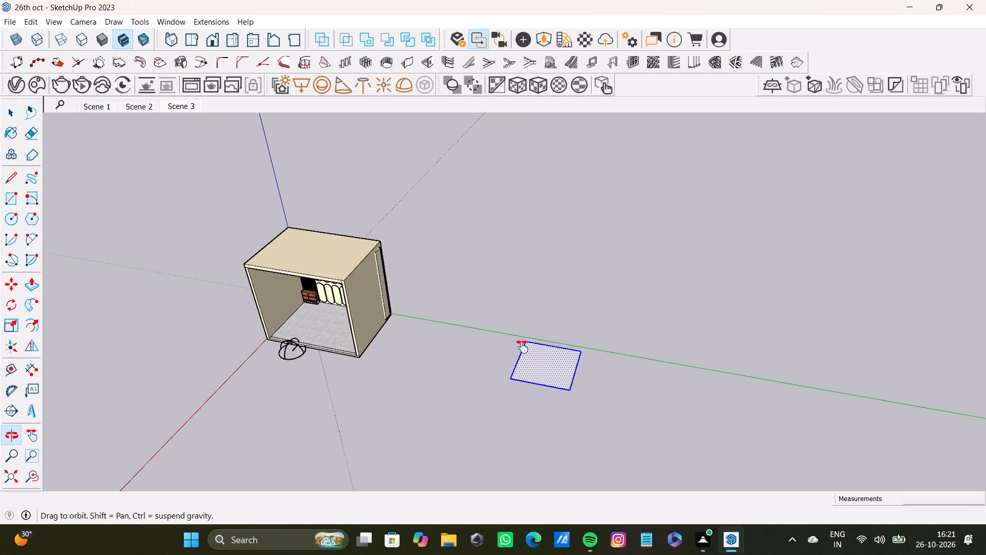
middle_drag(522, 347, 532, 345)
key(f)
scroll(533, 345, up, 7)
drag(544, 366, 515, 366)
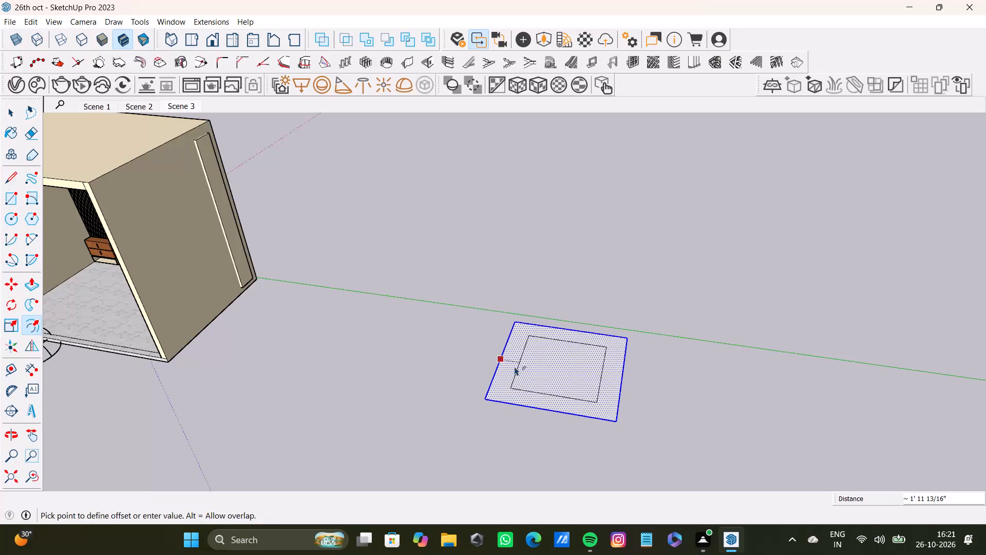
drag(515, 366, 503, 367)
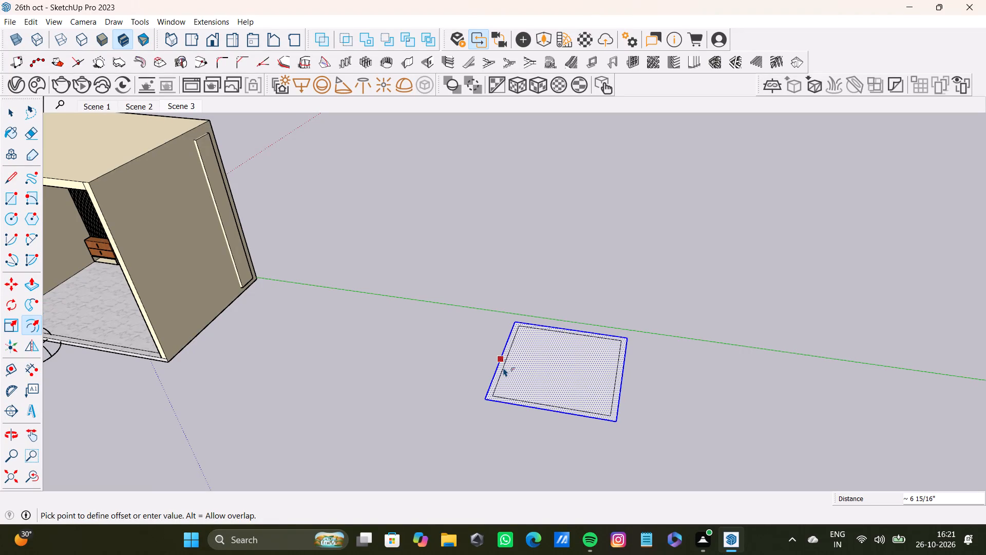
drag(503, 367, 502, 368)
scroll(502, 368, down, 4)
middle_drag(502, 368, 510, 419)
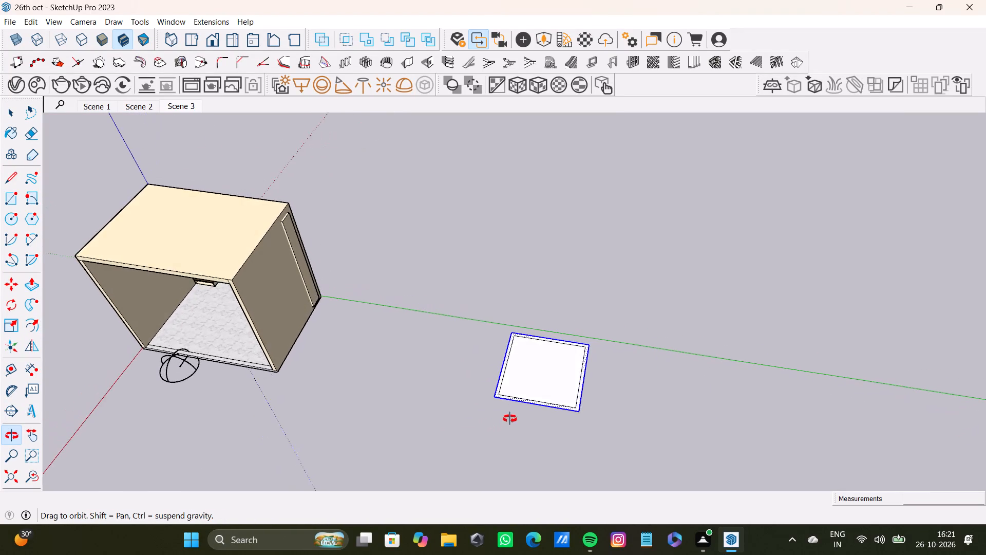
middle_drag(510, 419, 510, 394)
scroll(510, 391, down, 1)
scroll(520, 340, up, 12)
key(space)
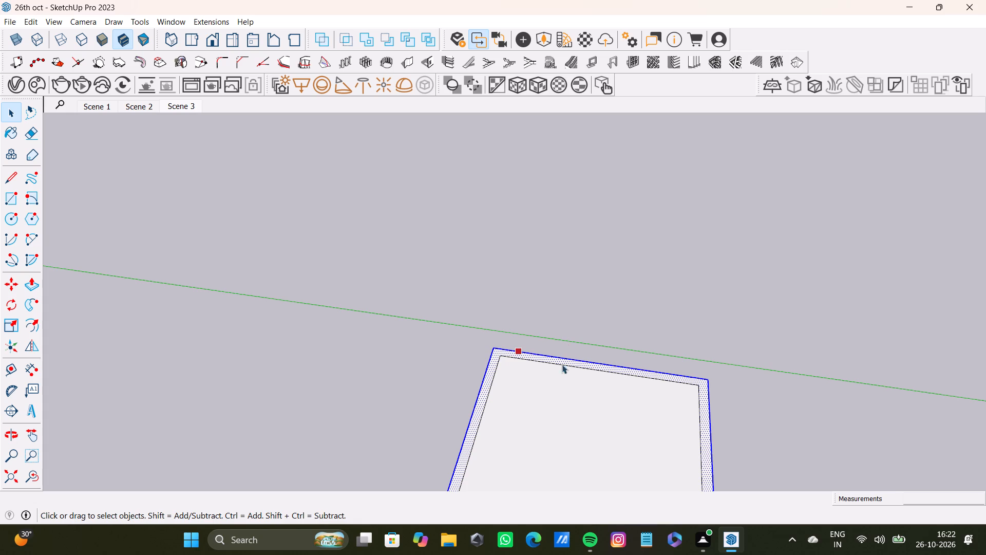
Draw short lines from the inner outline's two back corners out to the outer side edges, separating the back wall strip.
key(period)
scroll(551, 388, up, 4)
scroll(507, 376, down, 9)
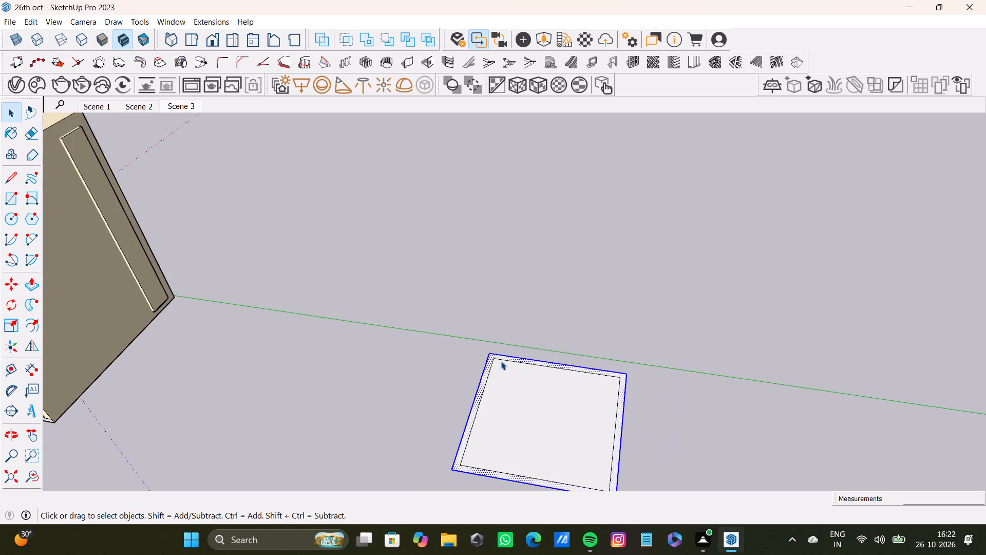
scroll(501, 360, up, 4)
key(l)
scroll(490, 360, up, 10)
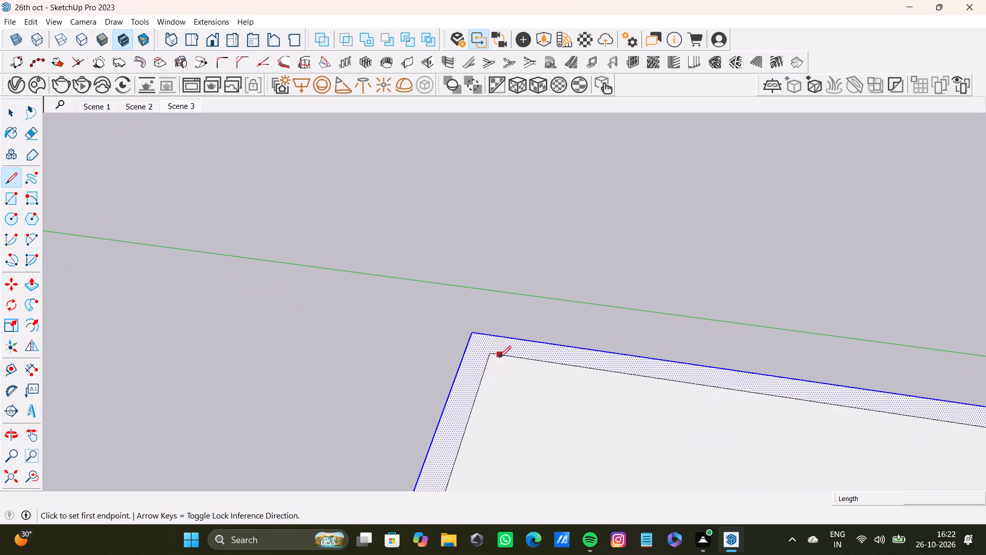
click(489, 355)
click(466, 350)
scroll(548, 390, down, 9)
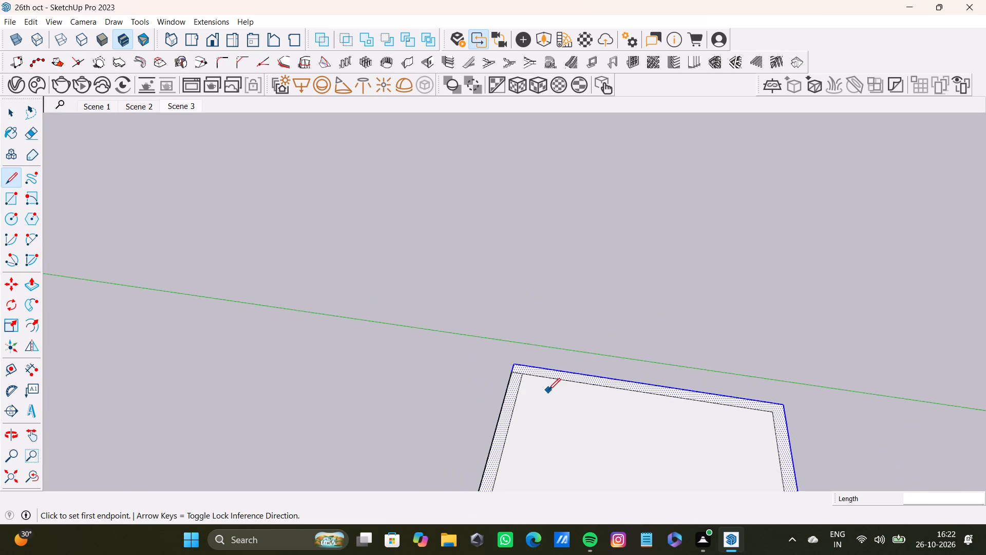
scroll(548, 390, down, 4)
shift+middle_drag(552, 387, 494, 376)
scroll(657, 394, up, 14)
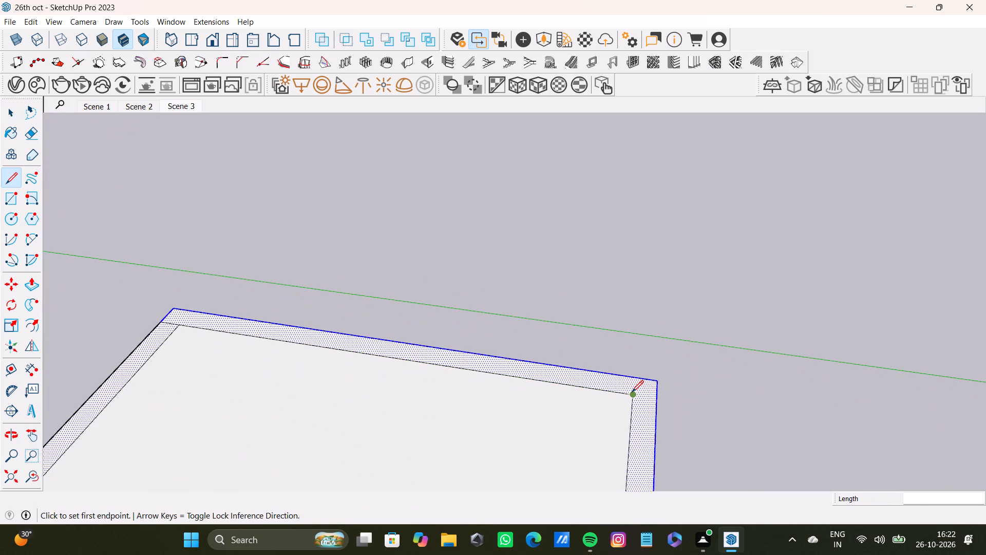
drag(631, 392, 637, 392)
click(657, 392)
key(space)
scroll(585, 384, down, 3)
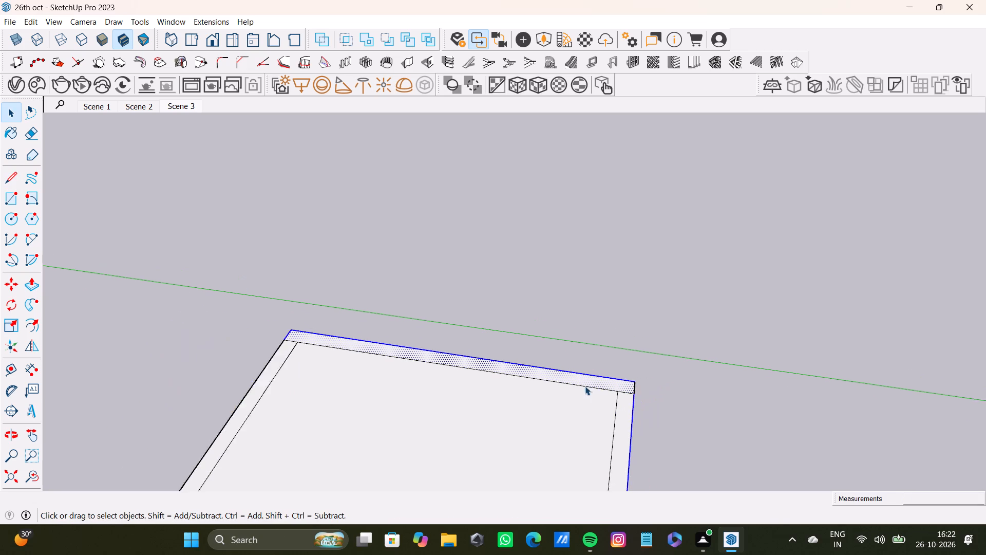
scroll(585, 386, down, 12)
shift+middle_drag(579, 394, 575, 356)
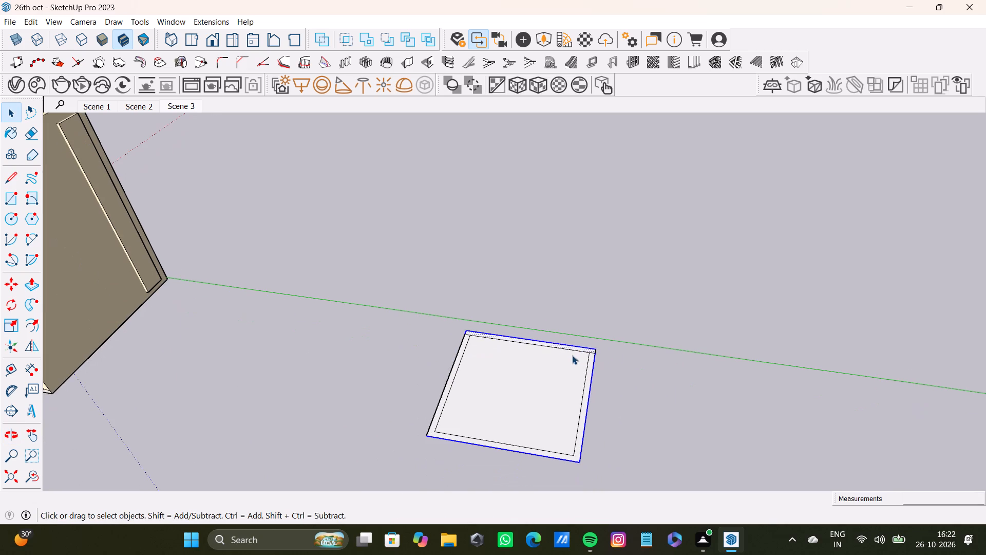
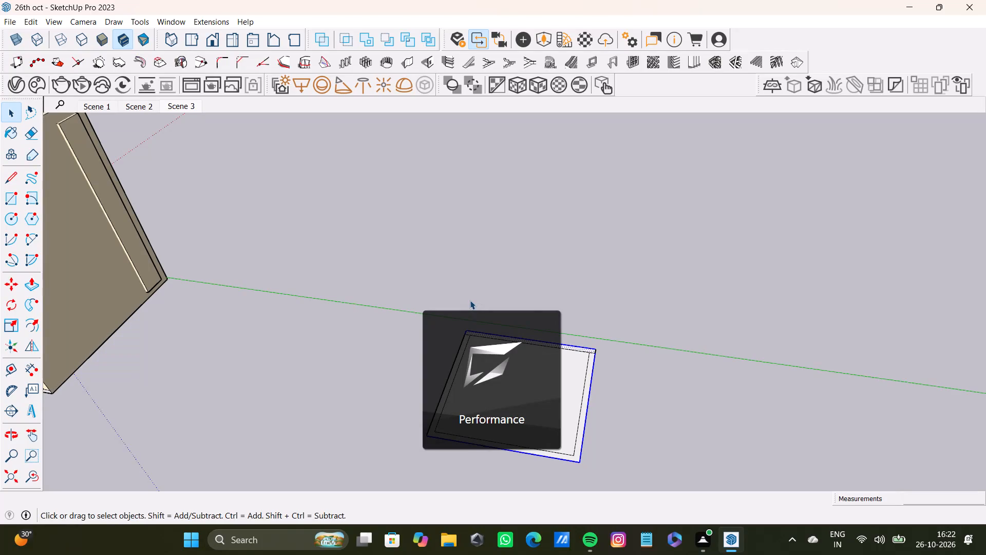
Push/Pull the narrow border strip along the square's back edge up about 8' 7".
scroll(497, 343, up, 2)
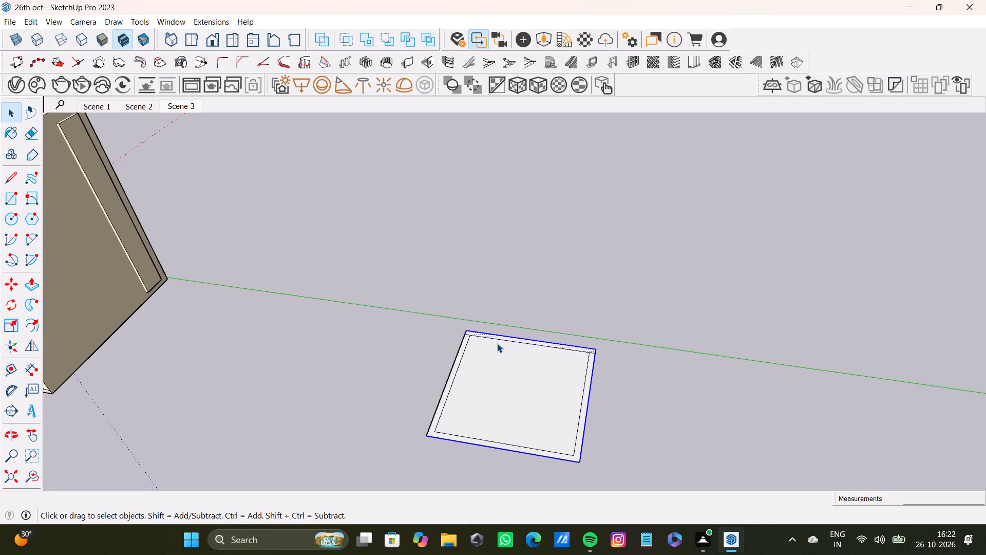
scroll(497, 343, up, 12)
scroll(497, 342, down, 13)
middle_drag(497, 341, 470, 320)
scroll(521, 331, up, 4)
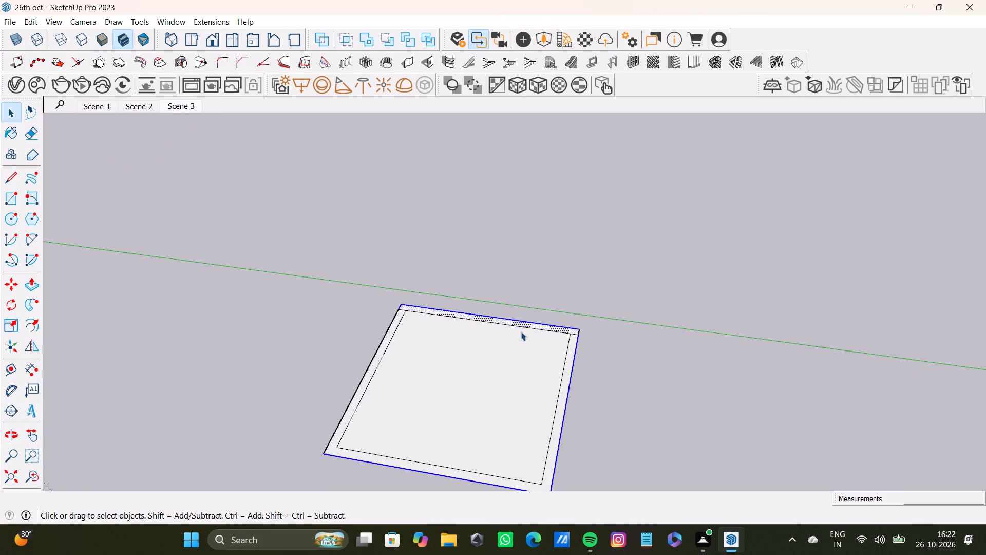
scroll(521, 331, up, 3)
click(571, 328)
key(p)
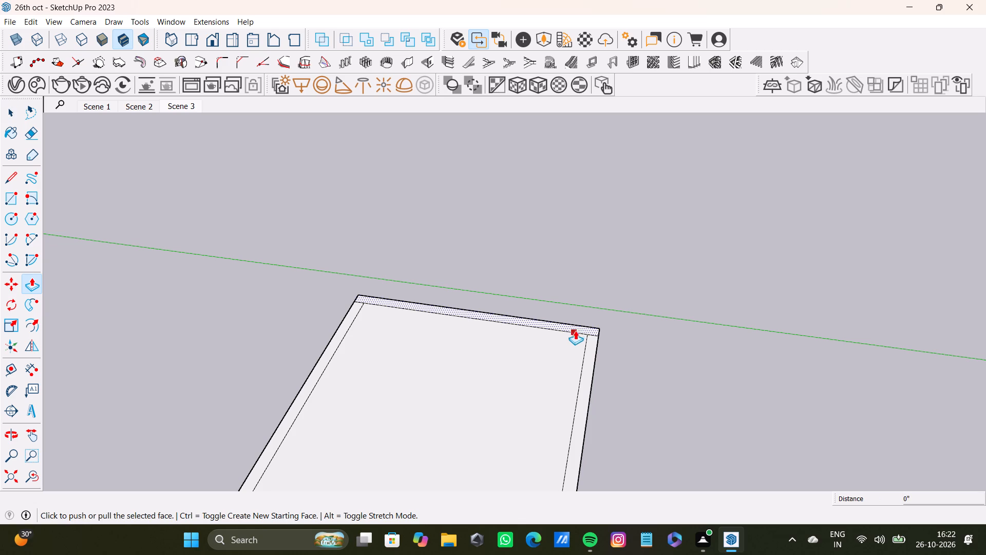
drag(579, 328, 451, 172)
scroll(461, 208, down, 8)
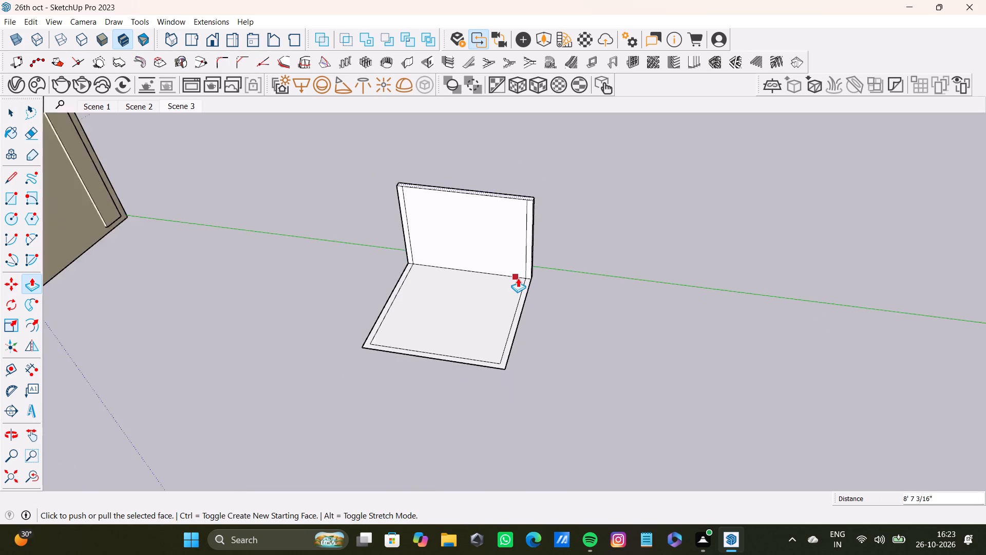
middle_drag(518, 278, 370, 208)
Undo the strip's extrusion and the inset border lines, back to the plain square face.
key(ctrl+z)
key(ctrl+z)
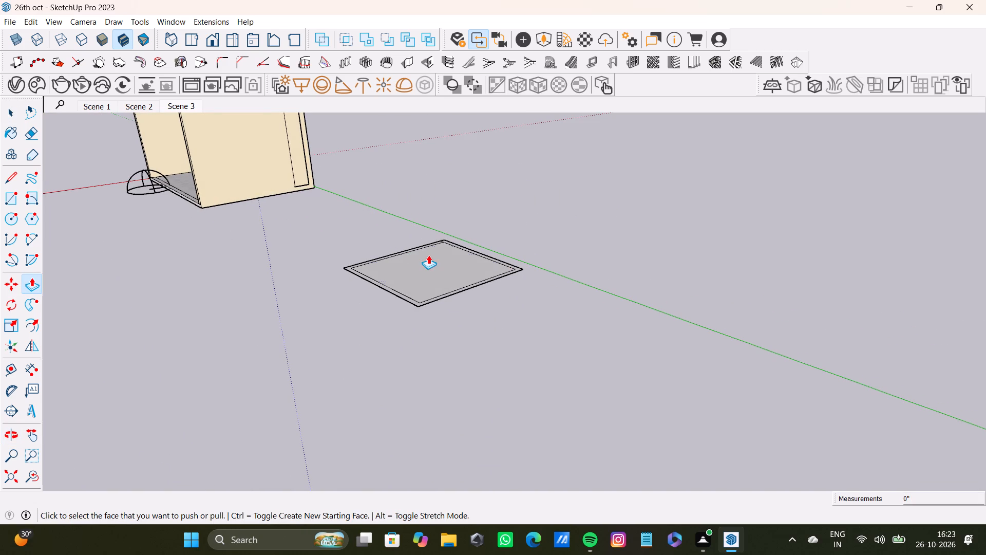
key(ctrl+z)
key(ctrl+z)
Push/Pull the square face up about 9 3/8" into a slab and push its top back down about 3 3/4".
drag(445, 276, 441, 269)
scroll(435, 270, down, 4)
middle_drag(416, 285, 511, 283)
scroll(502, 287, up, 4)
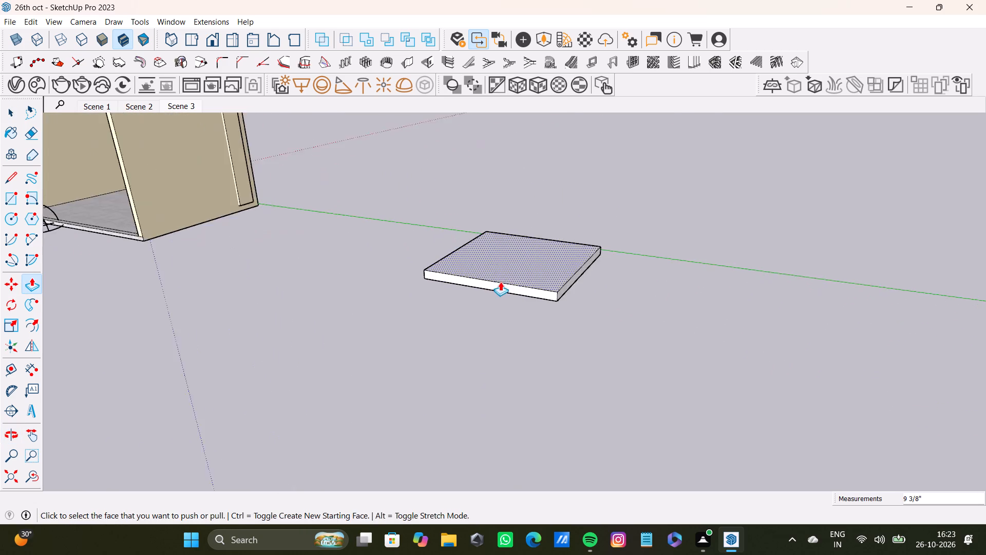
scroll(500, 282, up, 3)
drag(498, 270, 499, 275)
scroll(497, 275, down, 5)
Offset the slab's top outline inward by about 4 9/16".
middle_drag(495, 277, 542, 281)
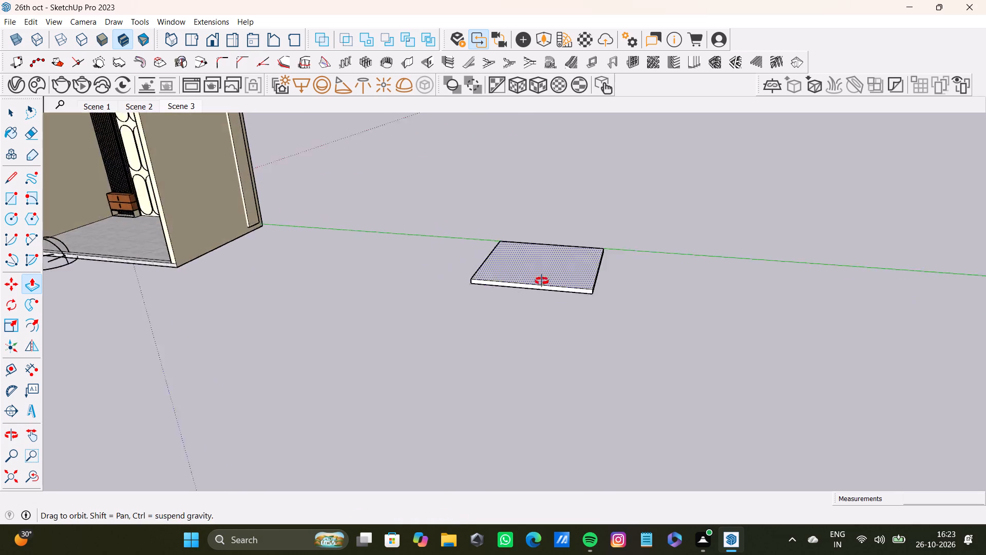
middle_drag(542, 281, 518, 355)
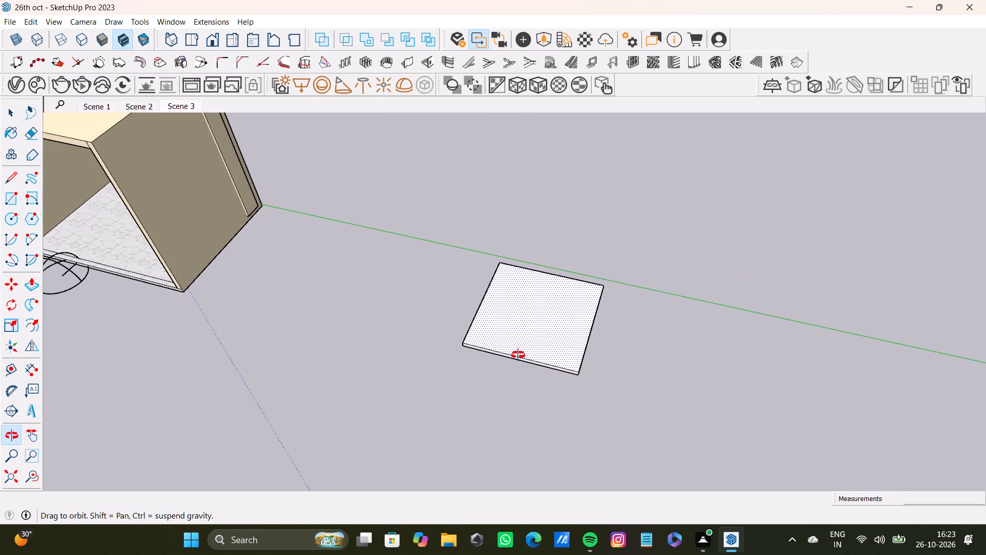
middle_drag(518, 355, 527, 357)
scroll(562, 297, up, 3)
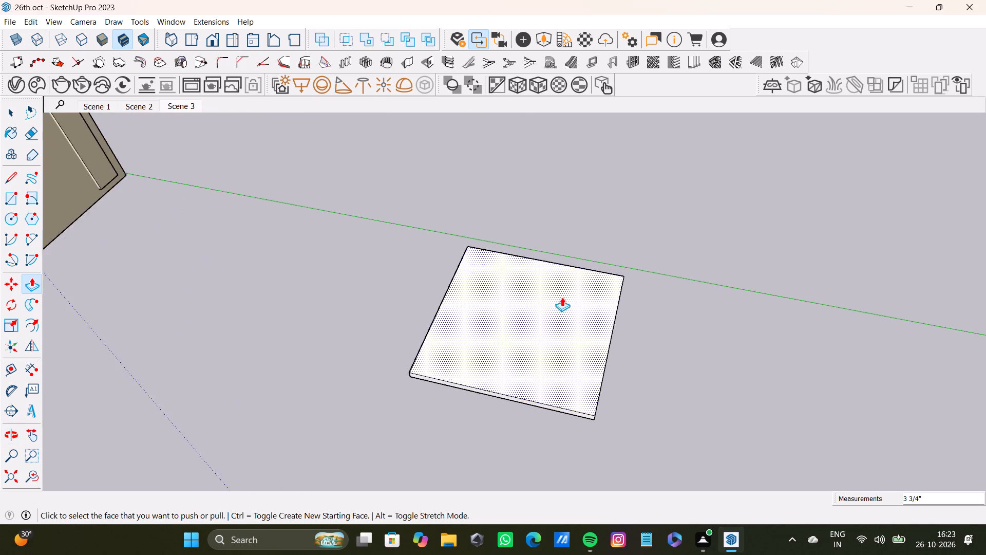
scroll(562, 297, up, 4)
middle_drag(542, 303, 669, 246)
scroll(537, 289, up, 1)
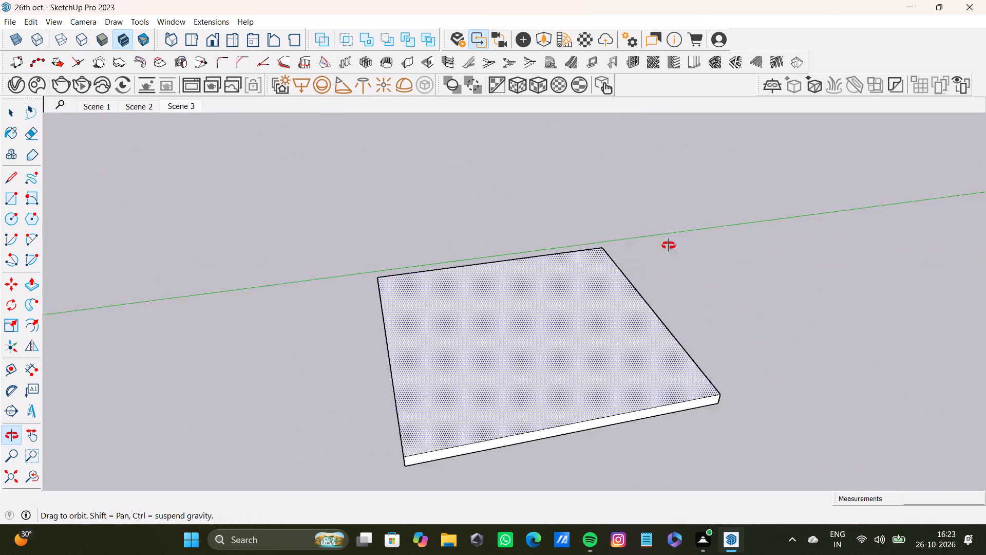
middle_drag(669, 246, 504, 235)
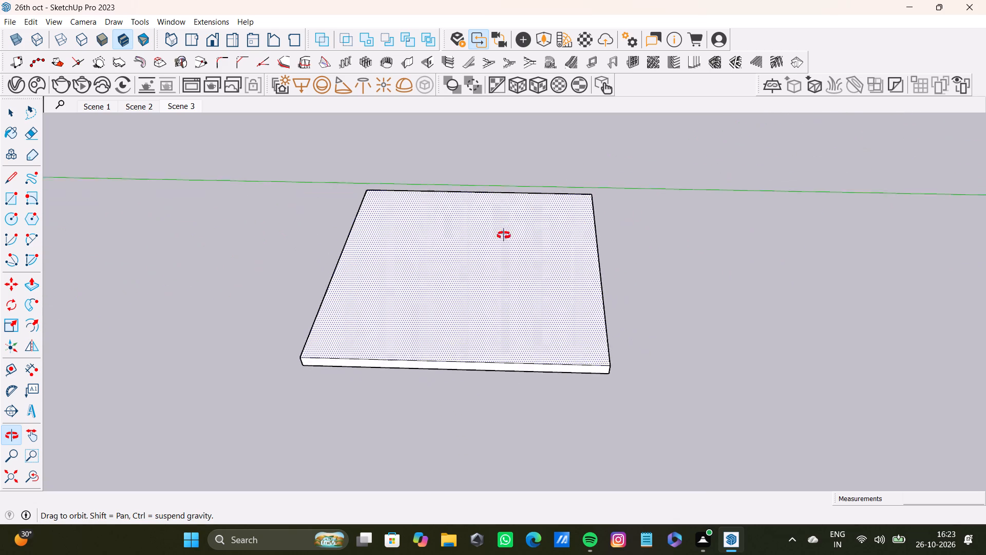
middle_drag(504, 235, 480, 267)
key(f)
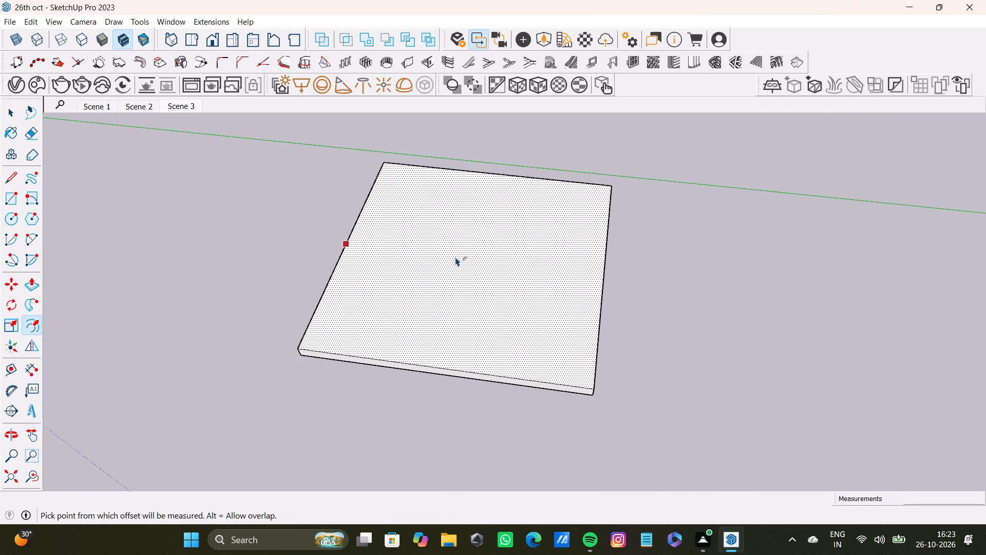
drag(456, 257, 334, 300)
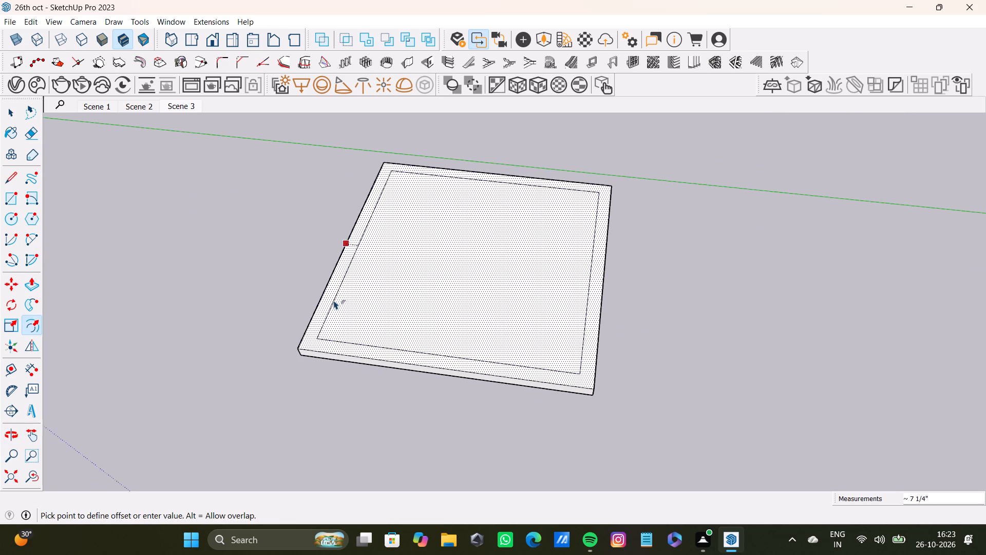
drag(334, 300, 328, 302)
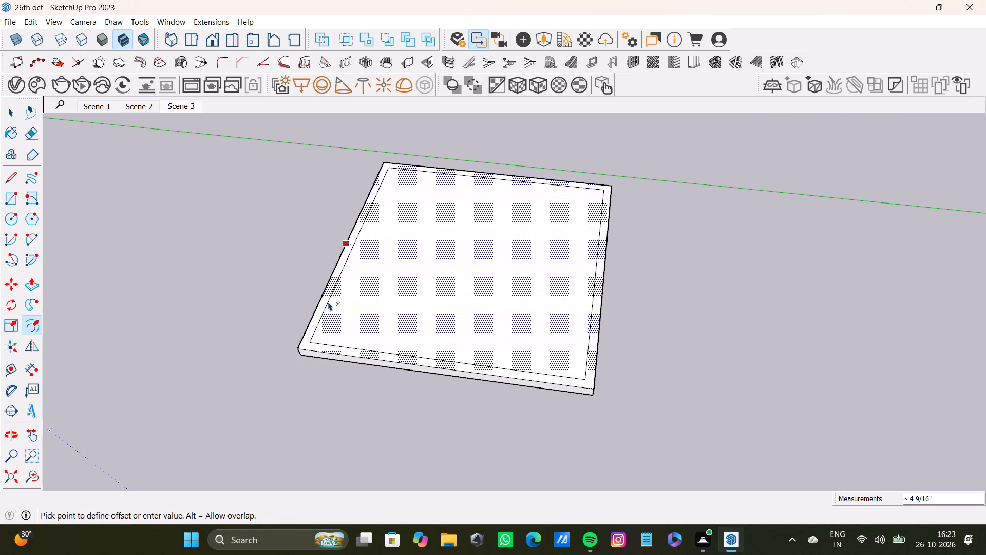
drag(328, 302, 329, 302)
Draw short lines extending both ends of the inset outline's back edge to the slab's outer edges.
scroll(336, 303, down, 5)
scroll(346, 295, up, 1)
middle_drag(346, 295, 328, 353)
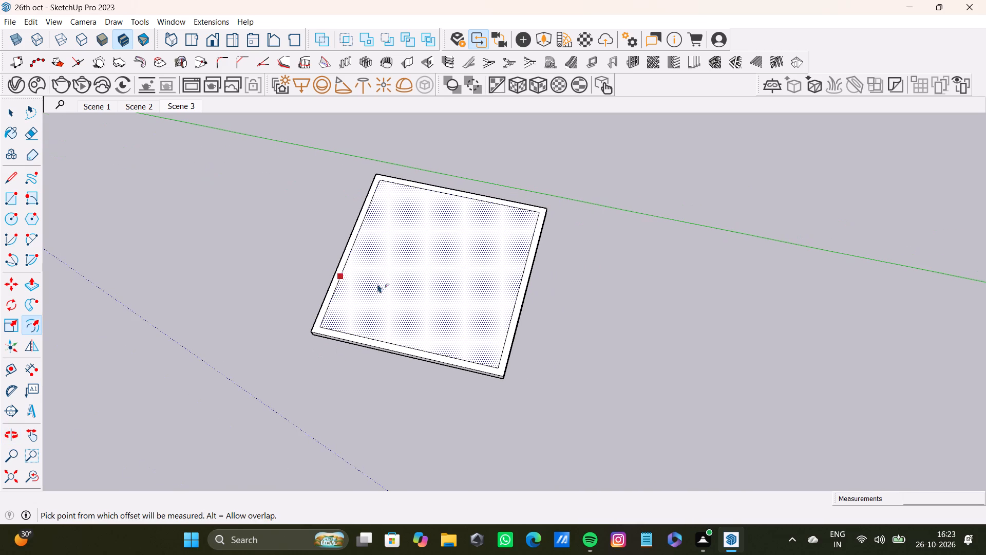
key(l)
scroll(384, 193, up, 9)
click(376, 181)
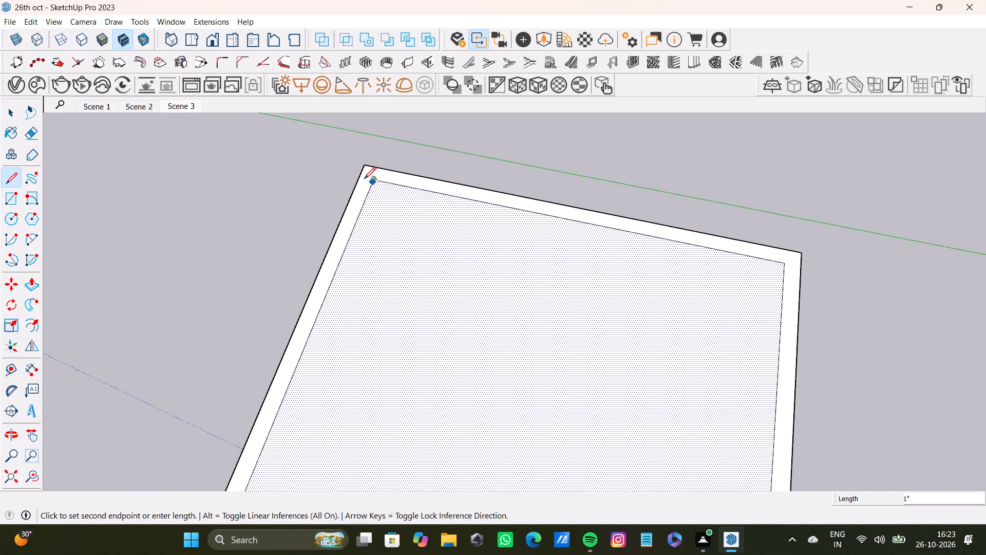
click(360, 179)
click(783, 264)
click(800, 267)
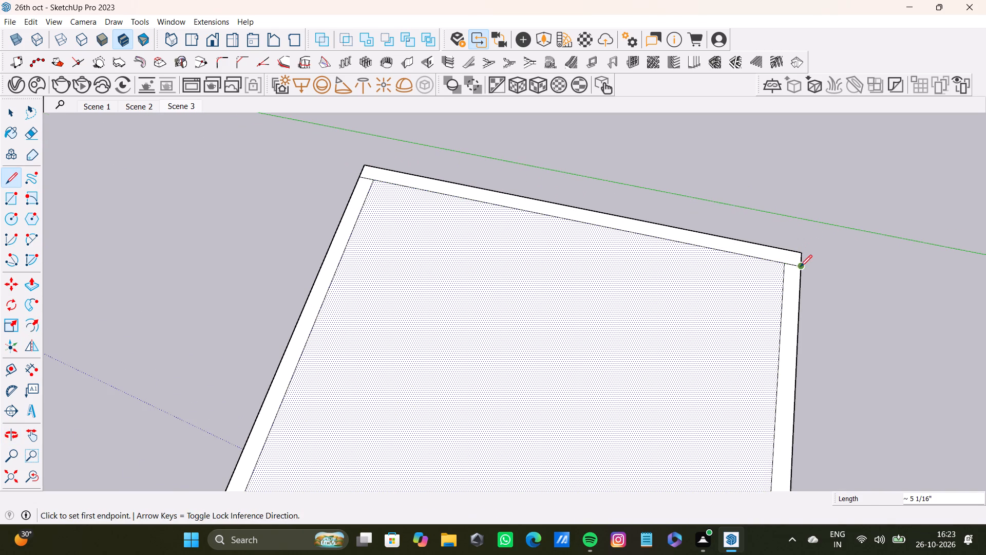
key(space)
Push/Pull the back strip up into a wall in stages of about 3' 8 3/4", 6' 3 1/8" and 4' 4 3/4".
click(734, 248)
scroll(804, 275, up, 1)
middle_drag(804, 275, 562, 218)
scroll(614, 263, down, 3)
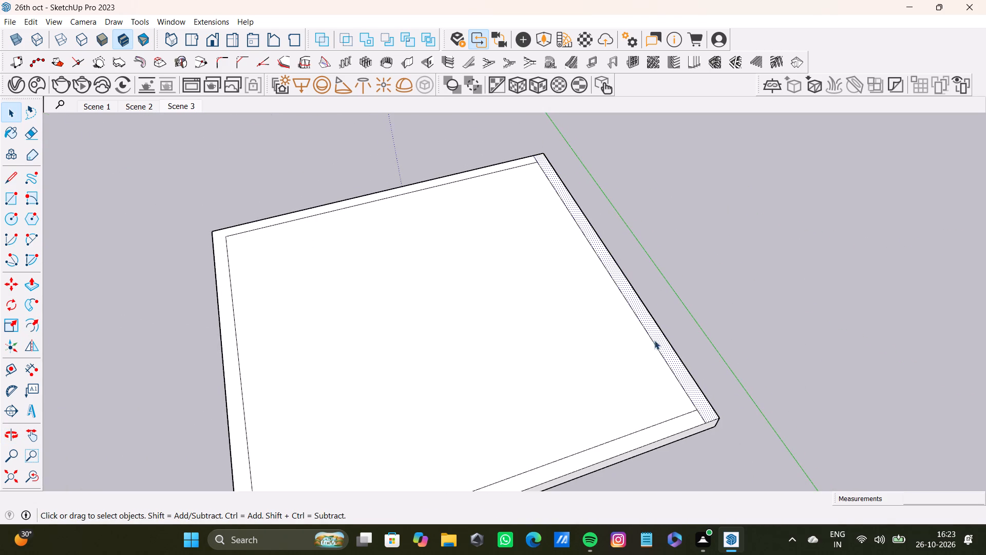
key(p)
drag(699, 400, 598, 294)
scroll(583, 293, down, 10)
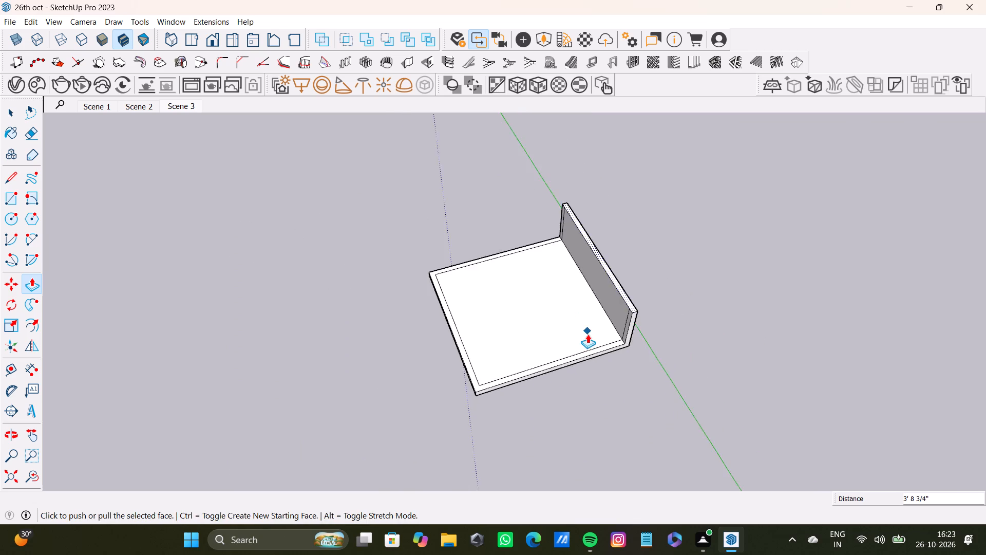
middle_drag(588, 335, 650, 254)
scroll(628, 284, up, 4)
drag(636, 270, 584, 119)
scroll(570, 122, down, 9)
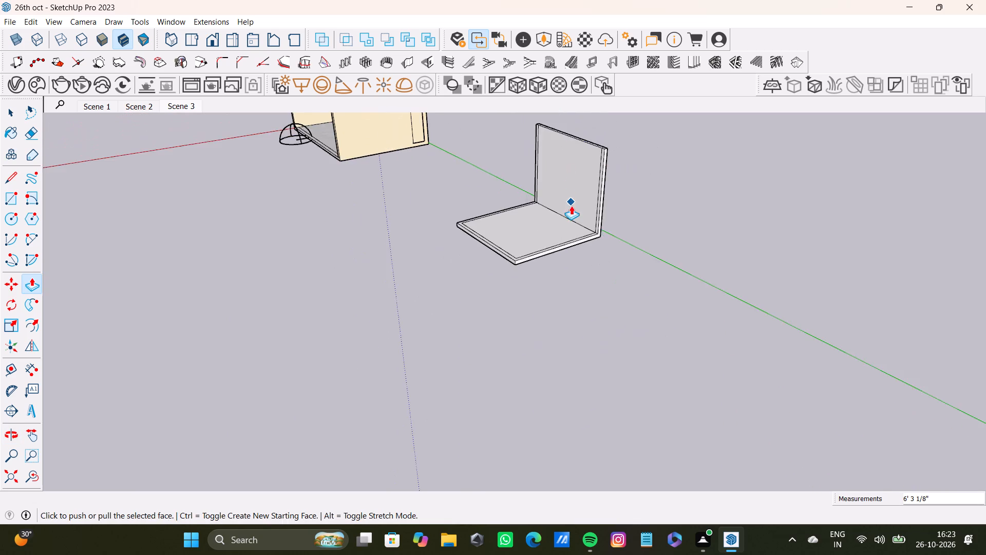
middle_drag(571, 206, 568, 242)
scroll(593, 193, up, 2)
drag(601, 168, 594, 144)
Push the back wall's top face down about 10".
scroll(593, 145, down, 4)
middle_drag(579, 160, 776, 187)
scroll(739, 198, down, 5)
shift+middle_drag(702, 201, 822, 207)
scroll(518, 171, up, 7)
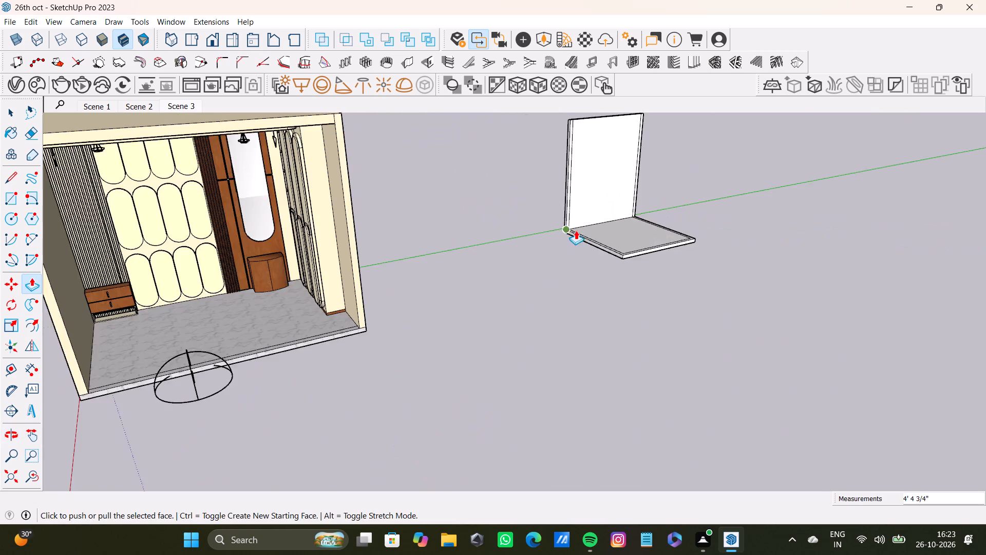
middle_drag(583, 224, 734, 214)
middle_drag(521, 206, 497, 213)
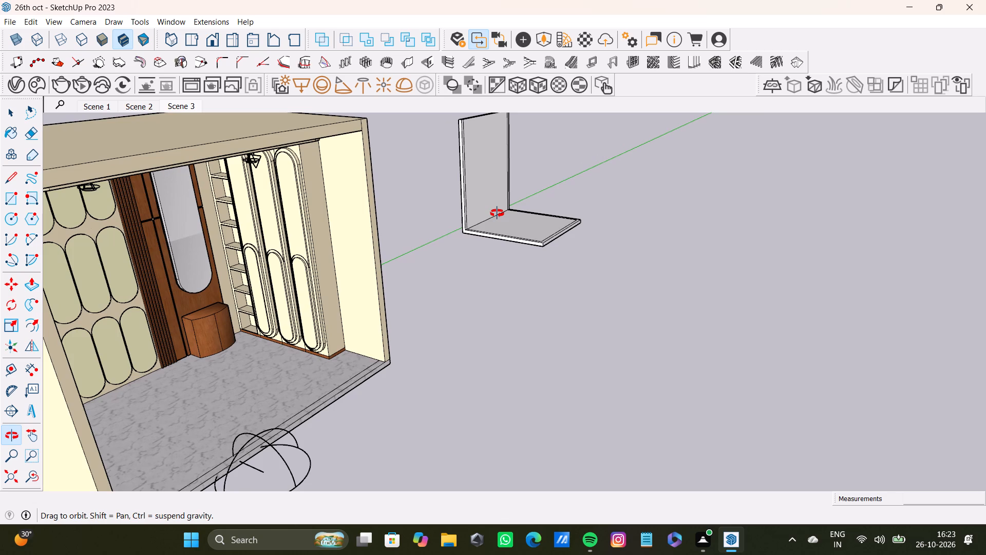
middle_drag(497, 213, 496, 307)
scroll(477, 236, up, 11)
drag(449, 227, 451, 238)
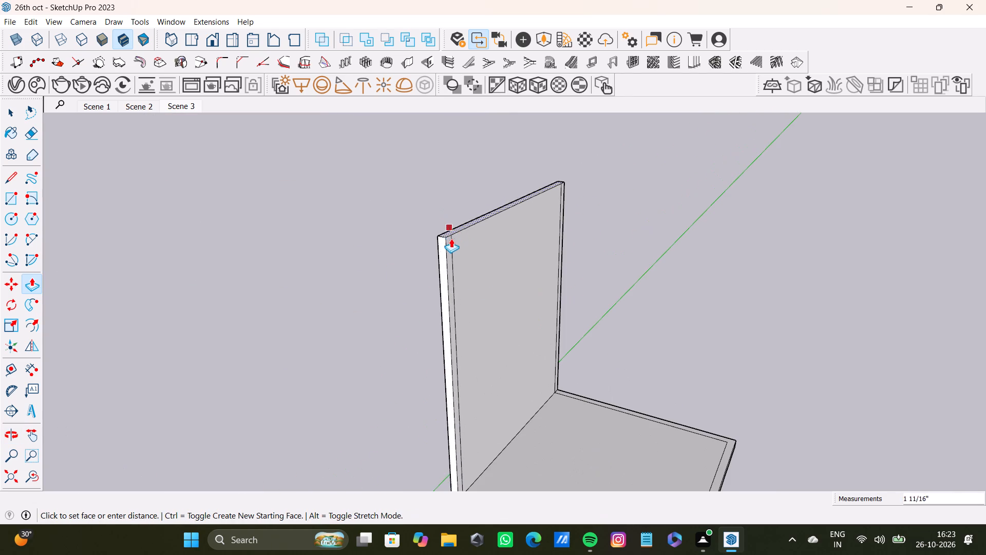
drag(451, 238, 452, 246)
Push/Pull the vertical strip at the back wall's left end forward about 1' 6 5/16" to begin a side wall.
scroll(452, 246, down, 10)
middle_drag(465, 257, 310, 246)
scroll(544, 287, down, 9)
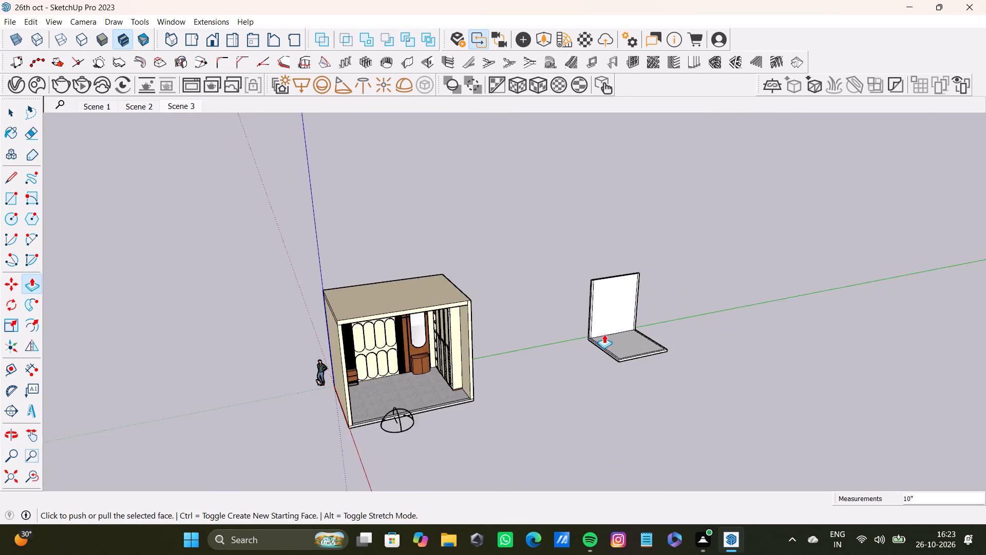
shift+middle_drag(623, 343, 324, 316)
scroll(580, 344, up, 4)
shift+middle_drag(584, 330, 475, 302)
scroll(545, 313, up, 10)
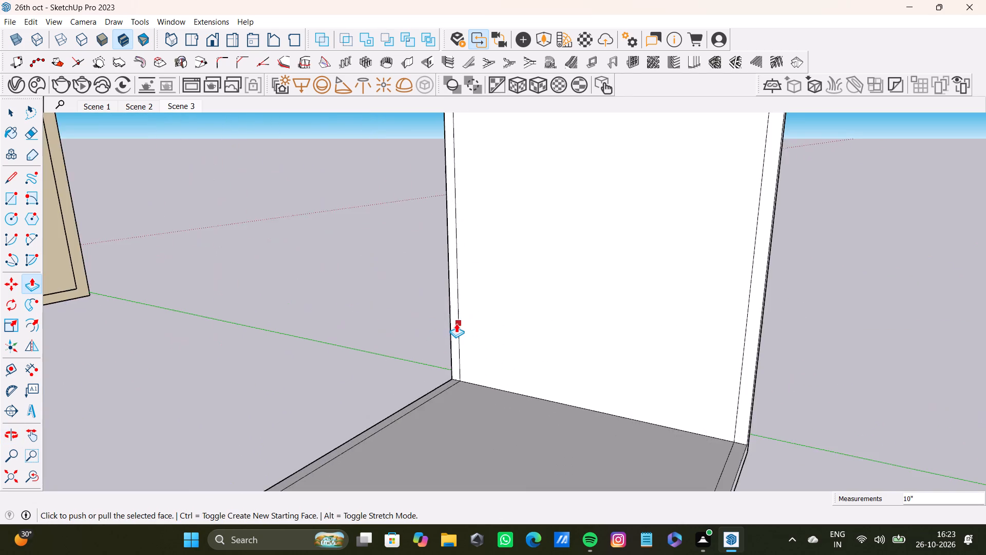
scroll(456, 323, up, 5)
key(space)
click(454, 325)
key(p)
drag(454, 325, 431, 356)
Extend the left side wall forward about 7' 1/8" and on to the slab's front edge.
scroll(409, 363, down, 8)
shift+middle_drag(399, 365, 457, 361)
scroll(457, 361, down, 1)
scroll(459, 390, up, 4)
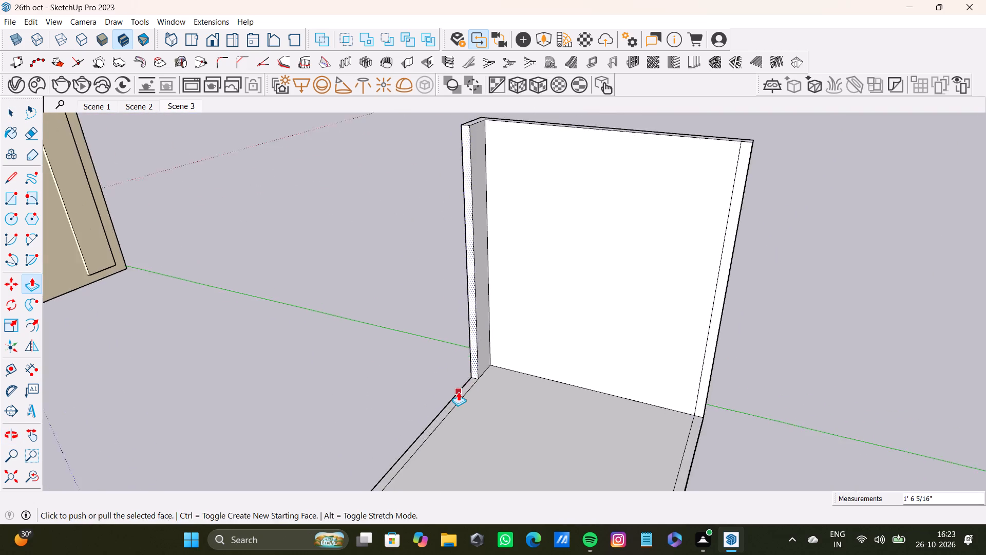
middle_drag(458, 392, 458, 328)
scroll(481, 308, up, 2)
drag(472, 303, 389, 404)
shift+middle_drag(387, 404, 413, 325)
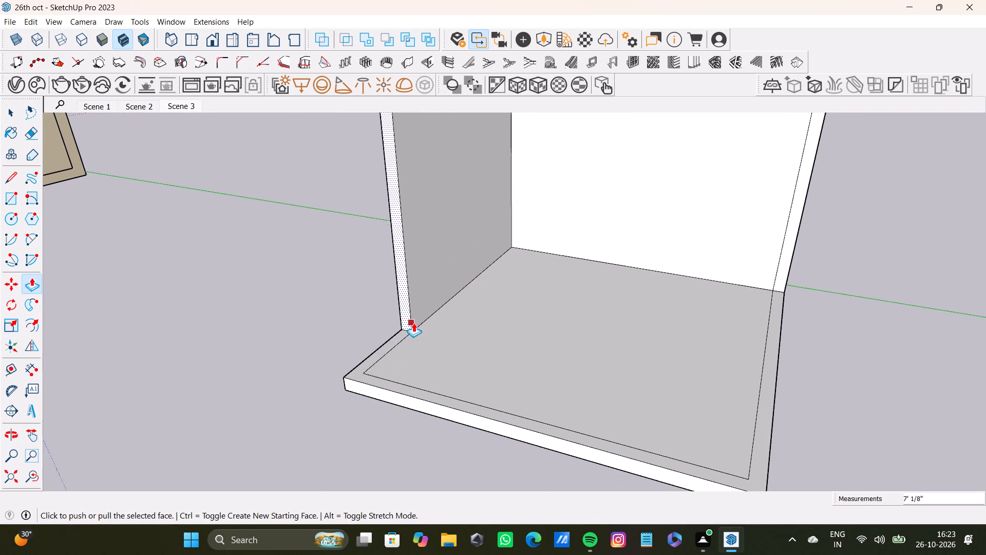
drag(413, 323, 350, 387)
Push/Pull the vertical strip at the back wall's right end forward to the slab's front edge, forming the right side wall.
scroll(378, 369, down, 5)
middle_drag(410, 372, 365, 439)
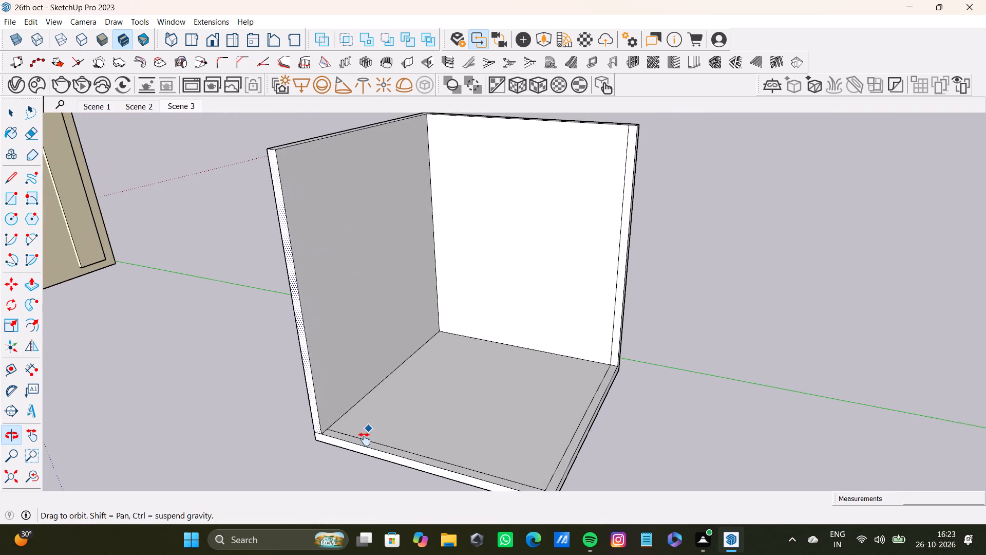
middle_drag(365, 439, 378, 423)
scroll(591, 329, up, 3)
key(space)
click(640, 348)
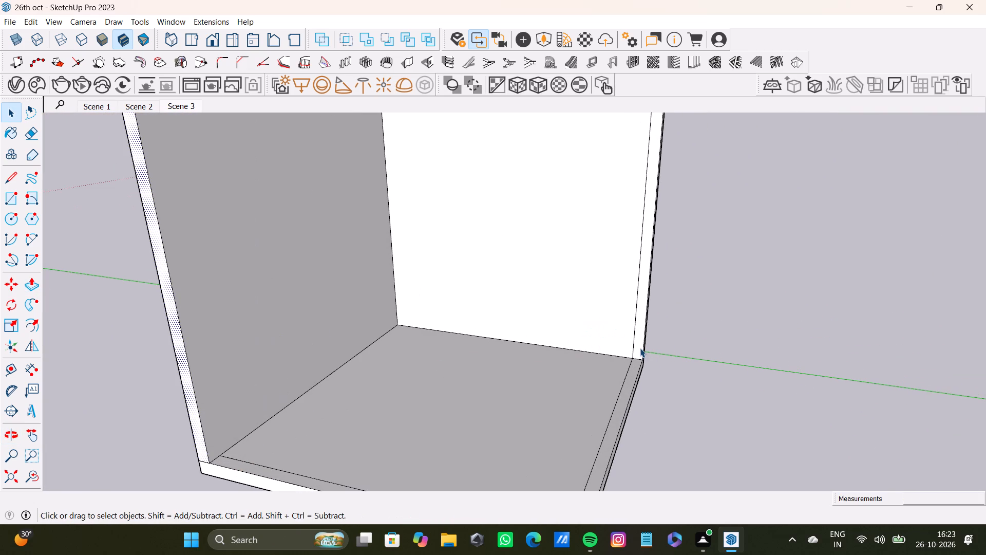
key(p)
drag(640, 348, 605, 459)
scroll(601, 458, down, 4)
shift+scroll(601, 458, up, 1)
shift+middle_drag(601, 457, 677, 434)
drag(648, 417, 646, 479)
scroll(556, 402, down, 4)
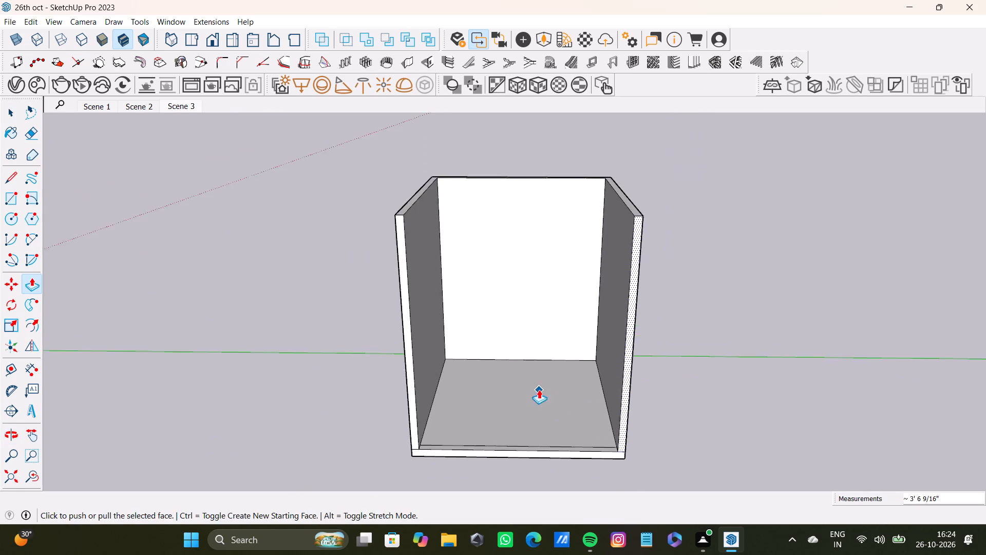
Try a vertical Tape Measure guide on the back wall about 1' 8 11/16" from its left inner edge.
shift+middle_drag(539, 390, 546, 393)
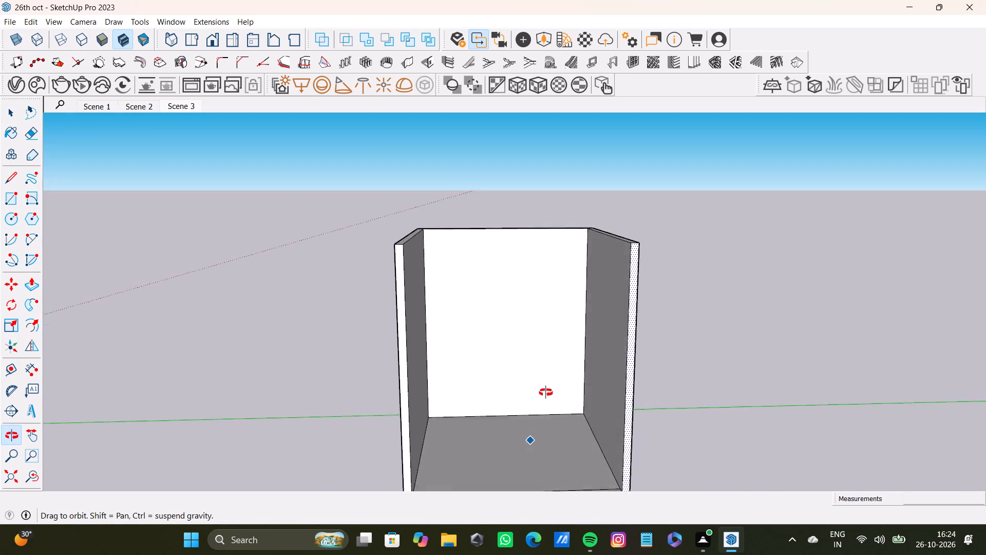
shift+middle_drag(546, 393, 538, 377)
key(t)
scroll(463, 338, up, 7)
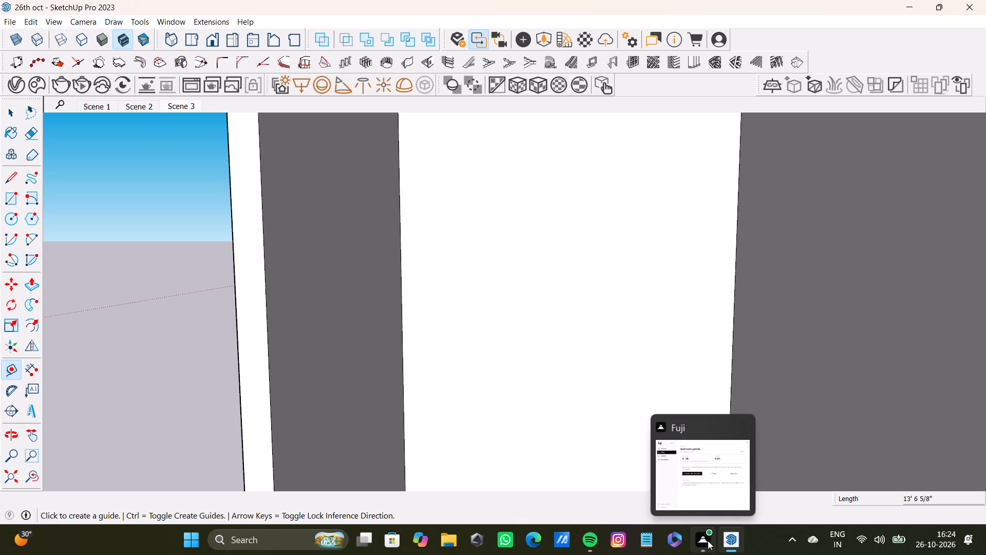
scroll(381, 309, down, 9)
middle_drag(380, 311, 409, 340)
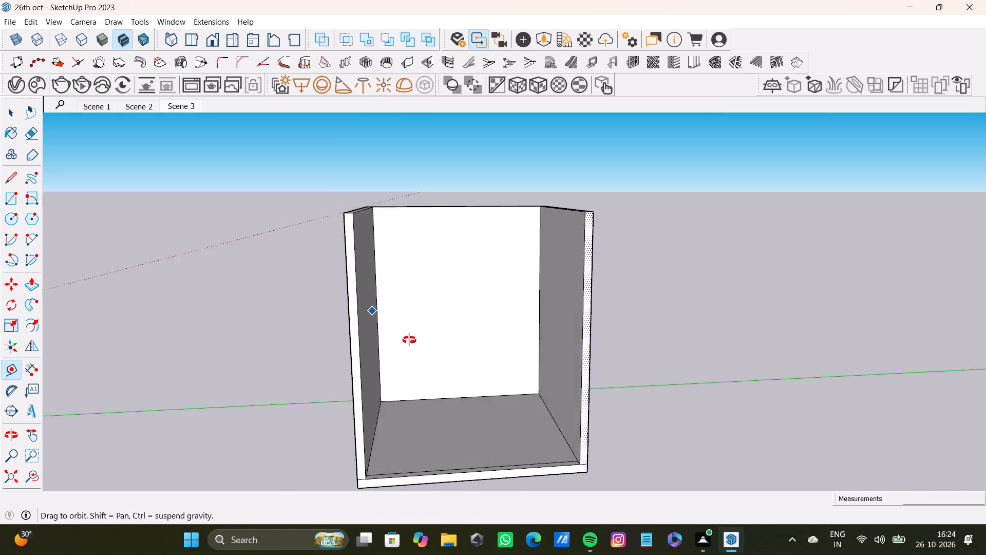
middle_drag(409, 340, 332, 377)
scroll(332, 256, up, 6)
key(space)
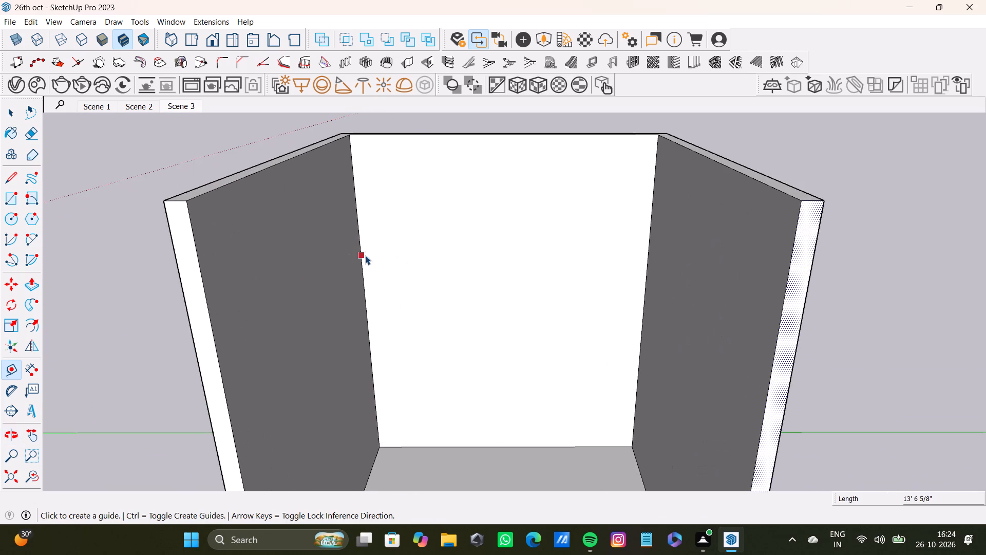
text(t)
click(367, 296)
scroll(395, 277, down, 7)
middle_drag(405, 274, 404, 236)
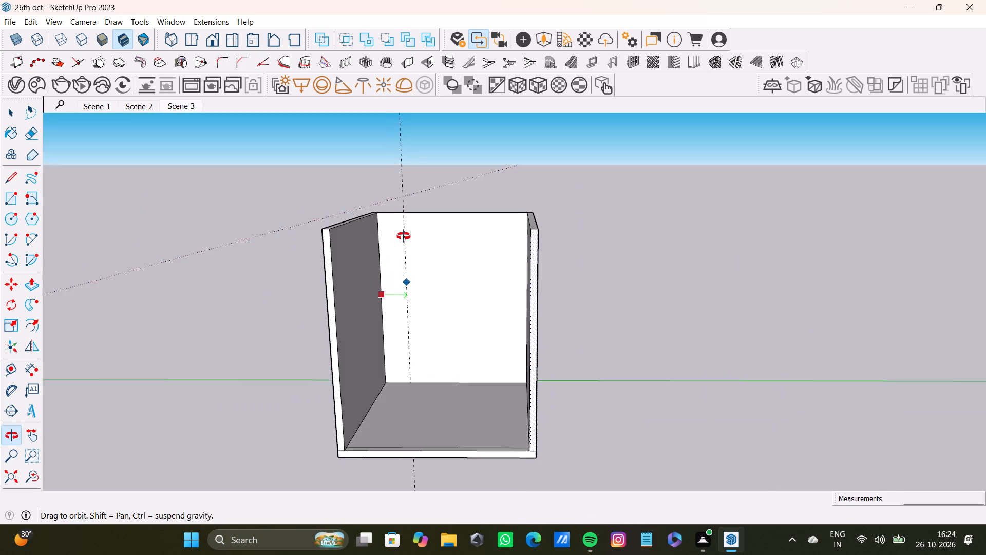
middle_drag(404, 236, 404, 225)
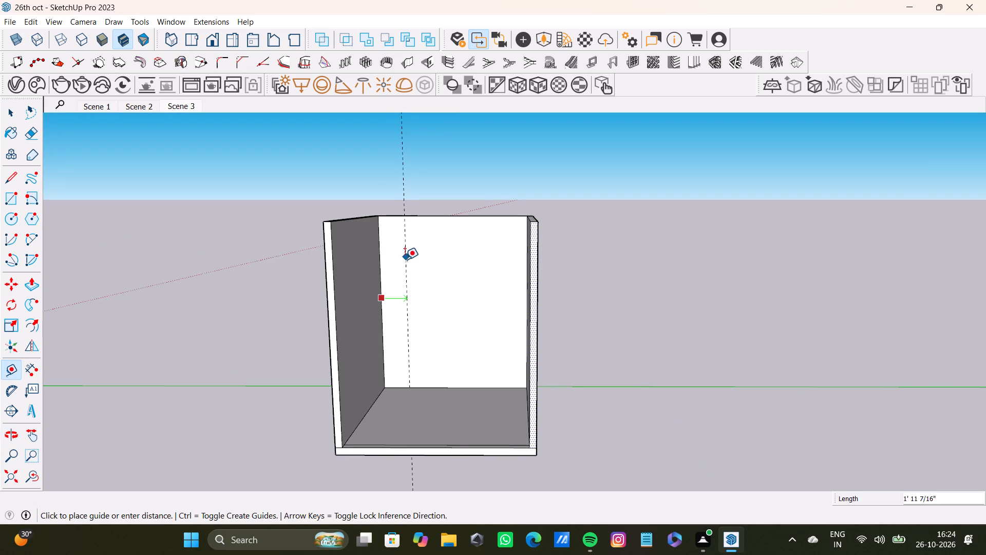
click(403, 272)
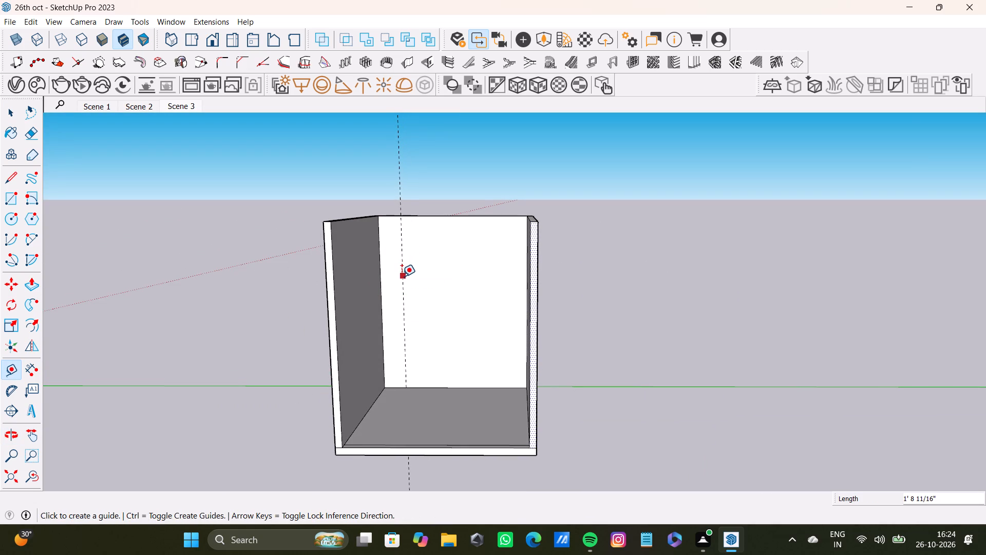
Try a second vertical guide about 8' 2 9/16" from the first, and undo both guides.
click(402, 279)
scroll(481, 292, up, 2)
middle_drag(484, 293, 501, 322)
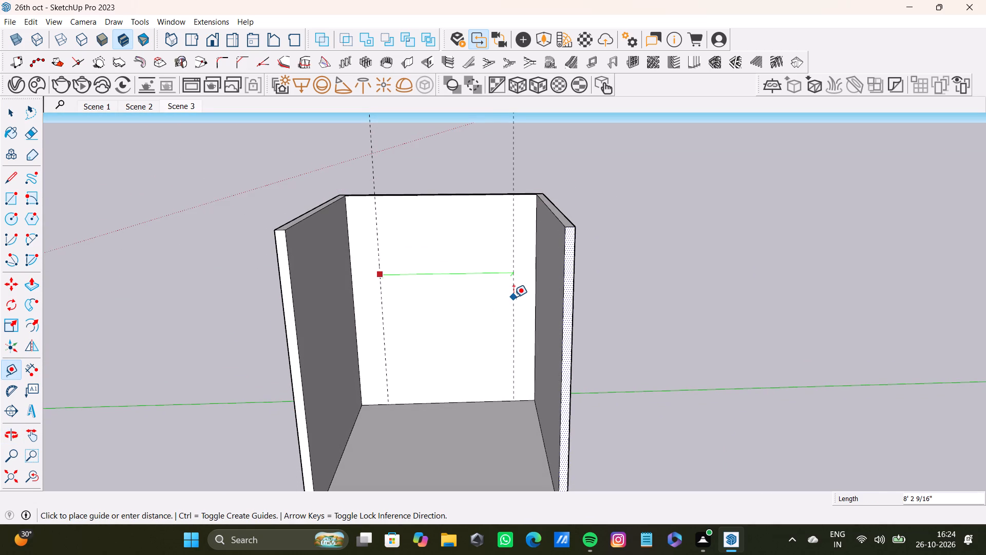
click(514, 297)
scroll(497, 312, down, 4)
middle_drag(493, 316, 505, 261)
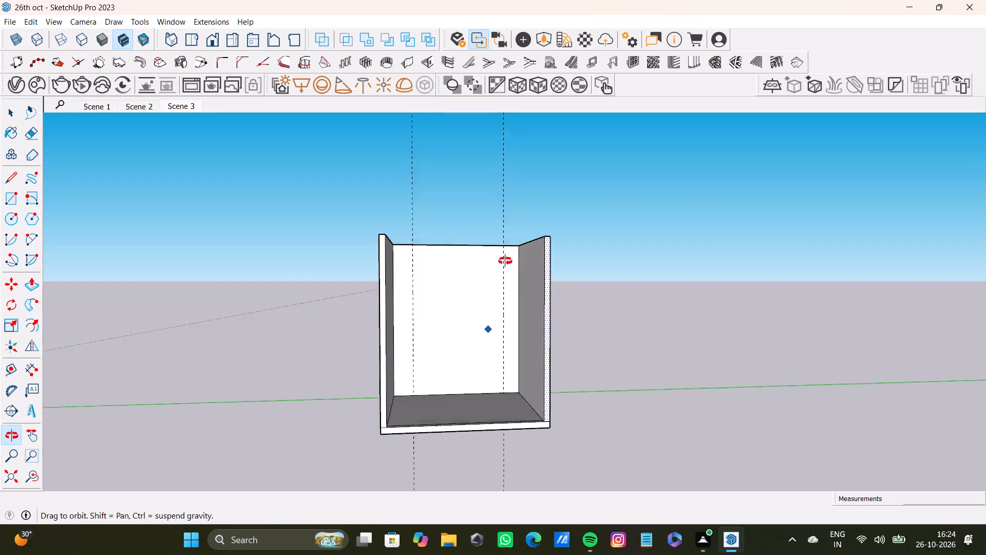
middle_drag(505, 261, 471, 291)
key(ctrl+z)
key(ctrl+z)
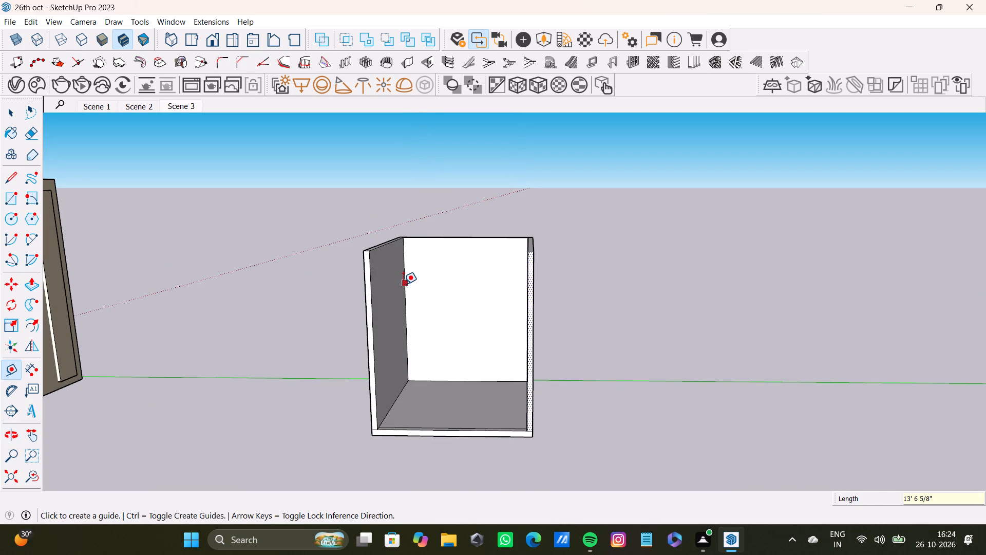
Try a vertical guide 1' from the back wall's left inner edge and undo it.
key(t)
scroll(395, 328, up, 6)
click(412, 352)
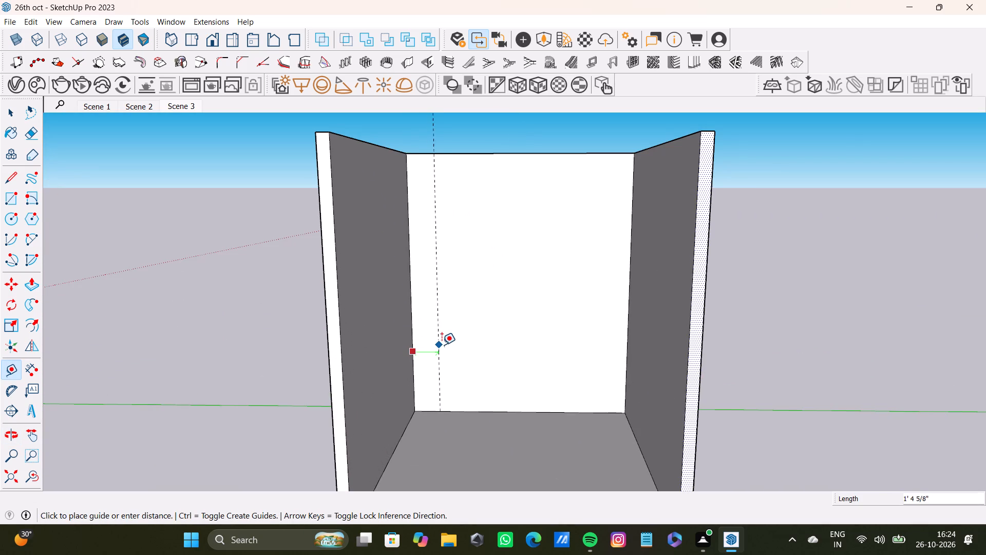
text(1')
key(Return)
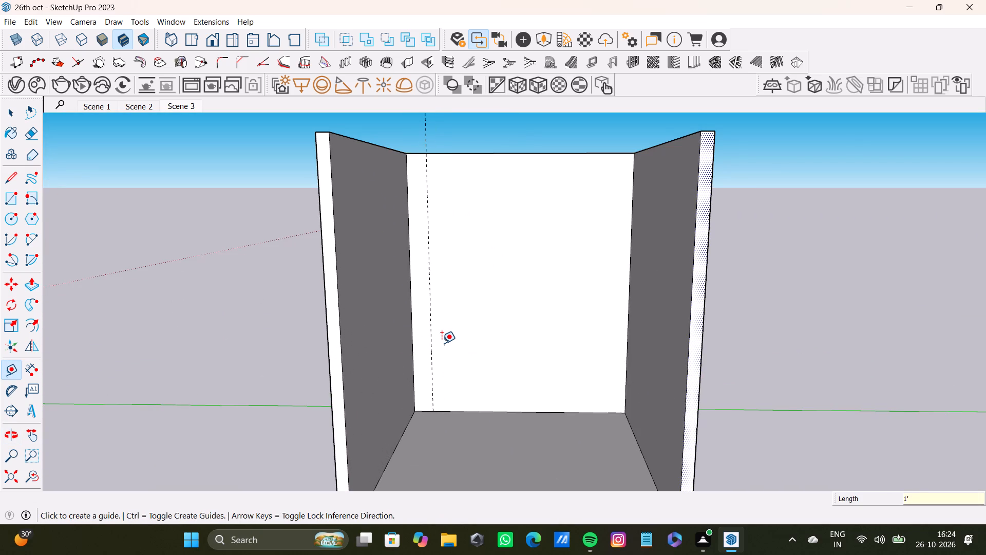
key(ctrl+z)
Place vertical guides on the back wall 2' in from its left and right inner edges.
scroll(410, 361, up, 3)
click(417, 365)
scroll(471, 357, down, 7)
shift+middle_drag(471, 347, 473, 358)
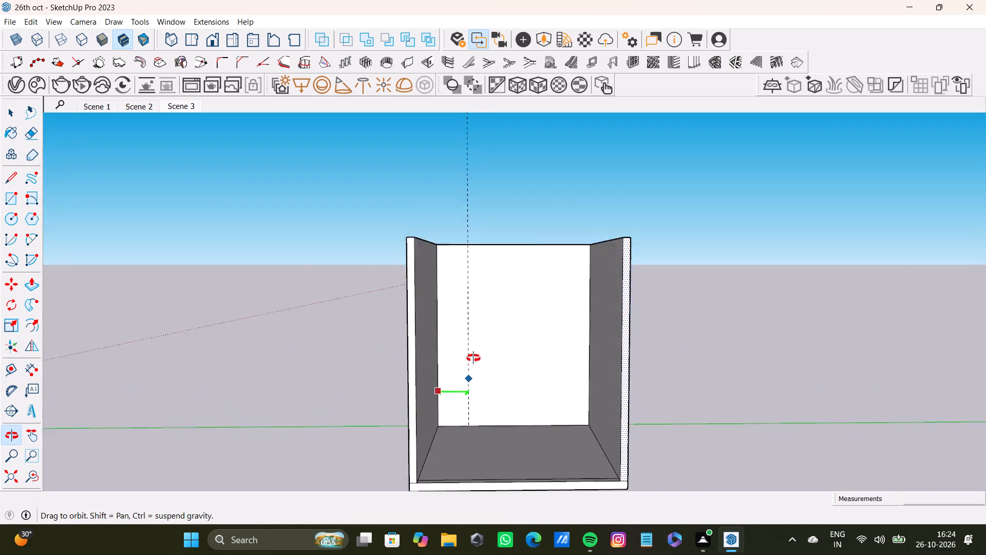
shift+middle_drag(473, 358, 468, 383)
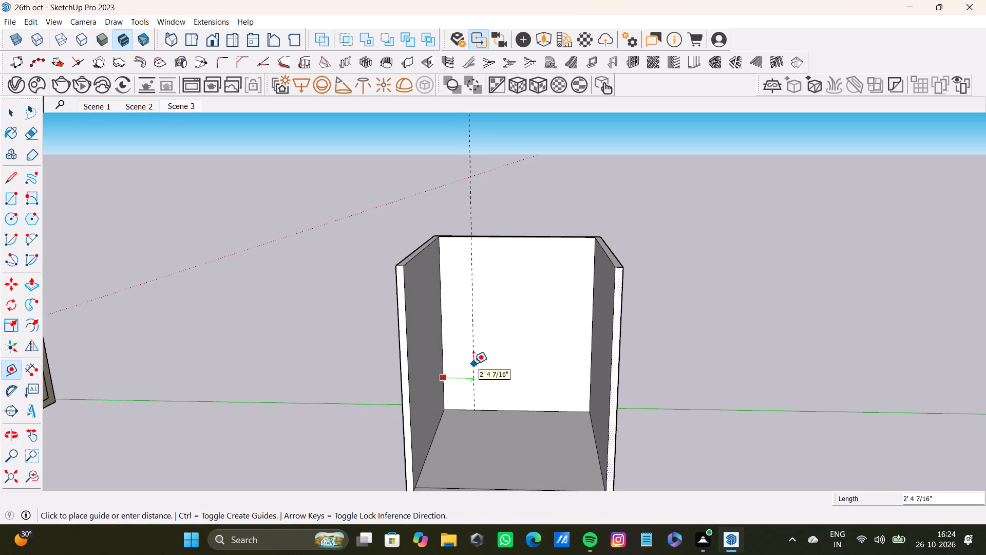
text(2')
key(Return)
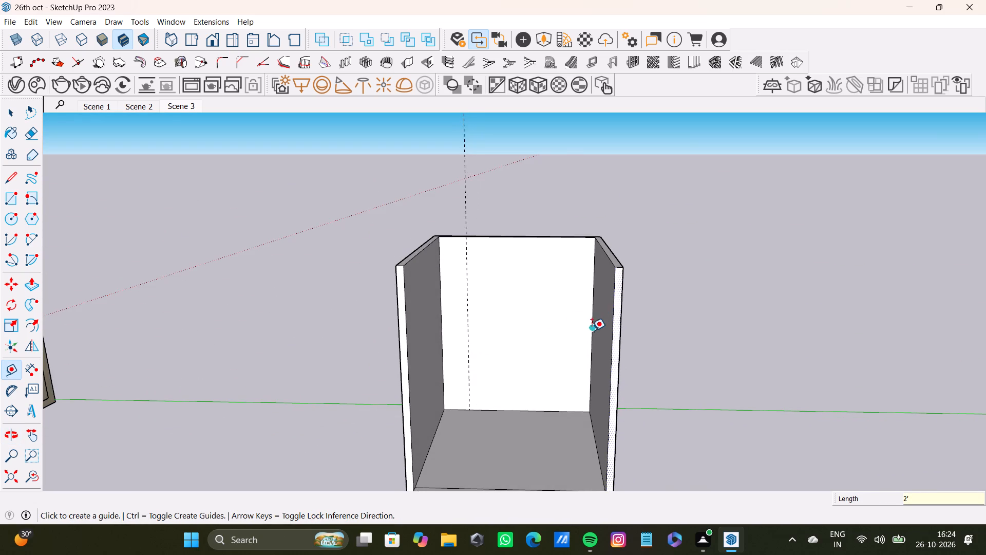
scroll(591, 332, up, 6)
click(590, 332)
text(2')
key(Return)
Place vertical guides just inside the back wall's left and right inner edges, the left one about 1" in.
scroll(499, 337, down, 7)
shift+middle_drag(499, 329, 458, 210)
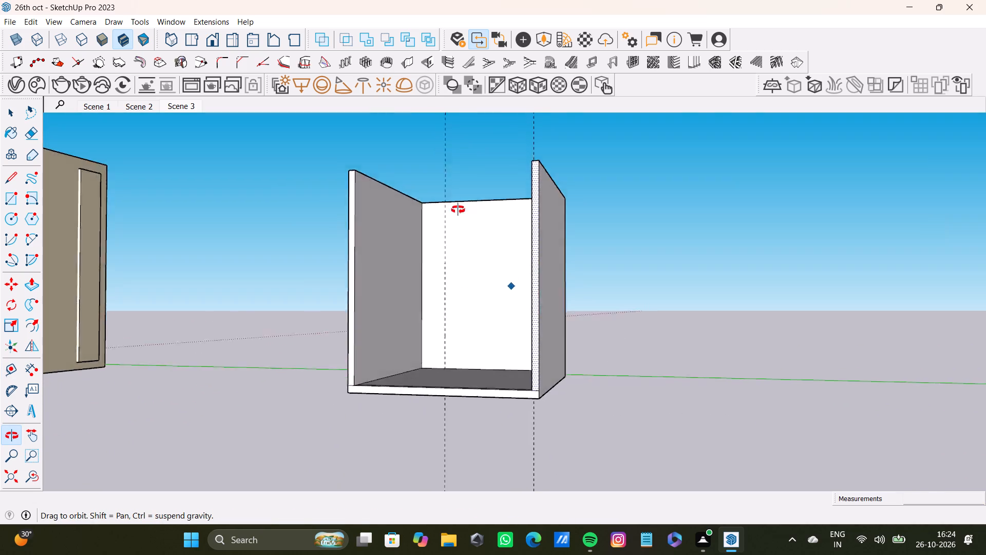
shift+middle_drag(458, 210, 494, 256)
scroll(422, 207, up, 7)
scroll(397, 187, down, 3)
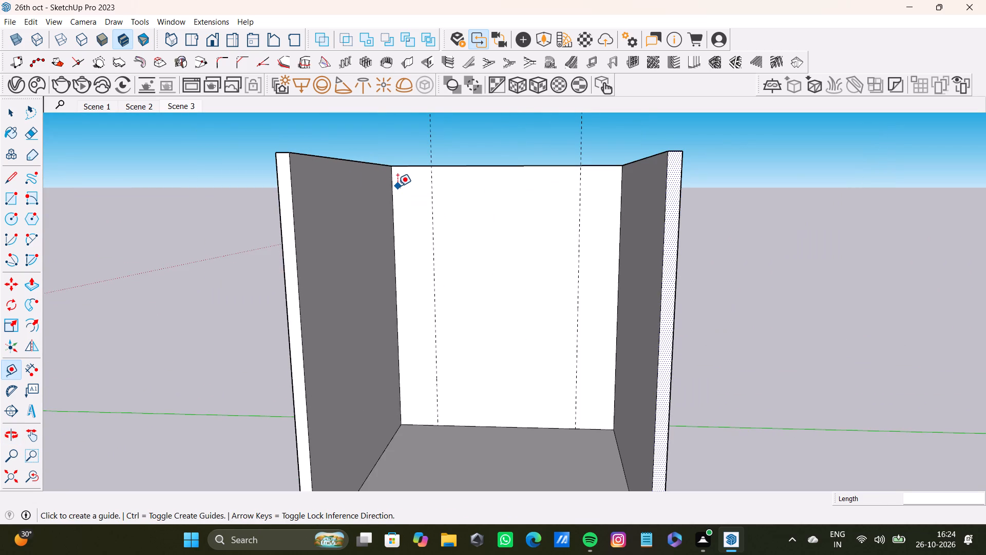
scroll(402, 186, up, 4)
scroll(399, 183, down, 7)
shift+middle_drag(397, 185, 397, 194)
scroll(393, 199, up, 6)
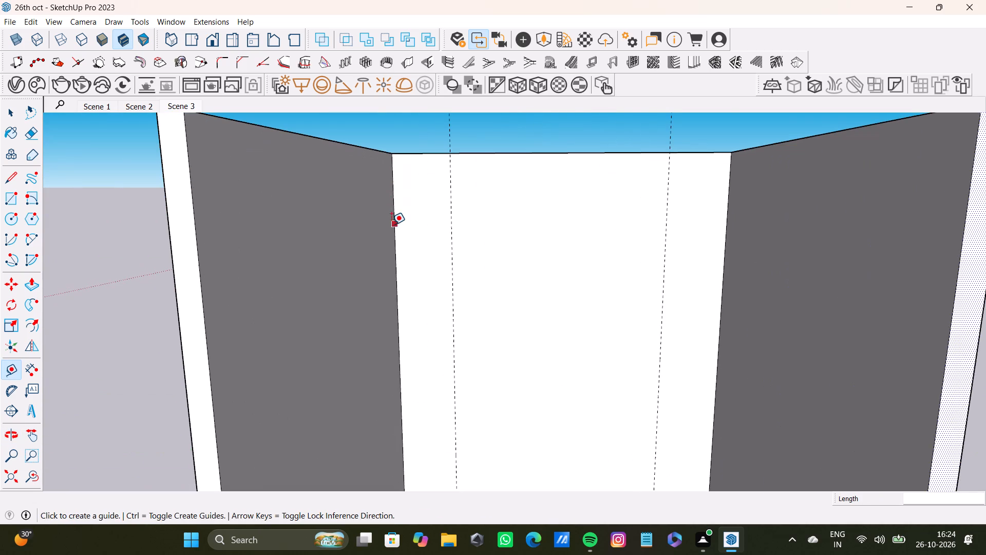
drag(391, 230, 403, 230)
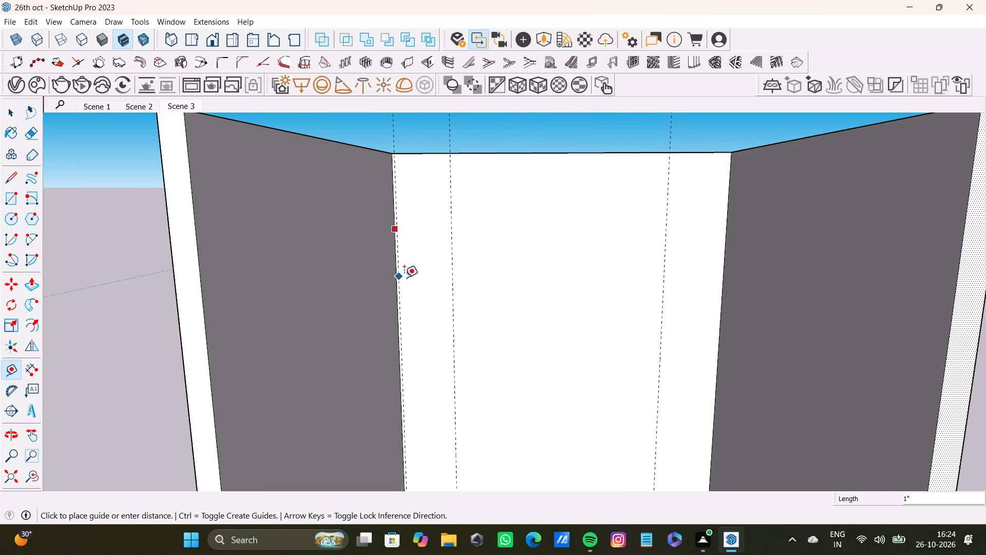
click(405, 277)
click(720, 307)
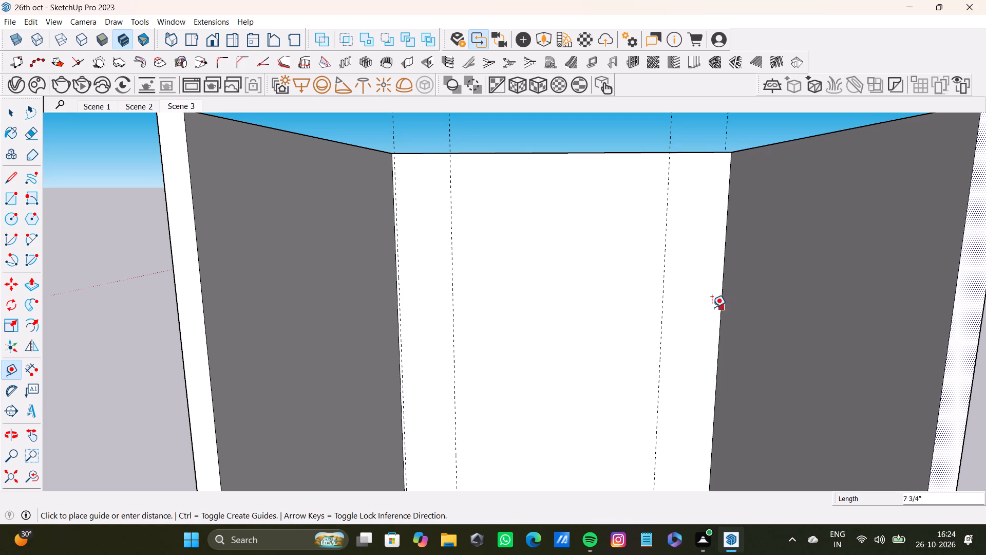
click(713, 316)
Draw a full-height rectangle about 3" wide on the back wall, starting at the guide nearest its left edge.
scroll(686, 312, down, 6)
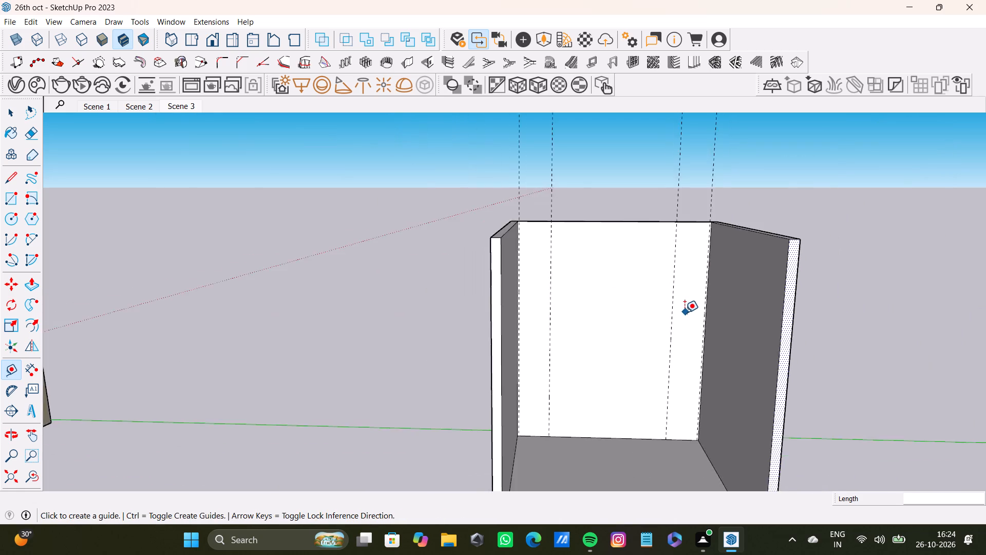
middle_drag(685, 312, 574, 285)
key(r)
scroll(381, 272, up, 14)
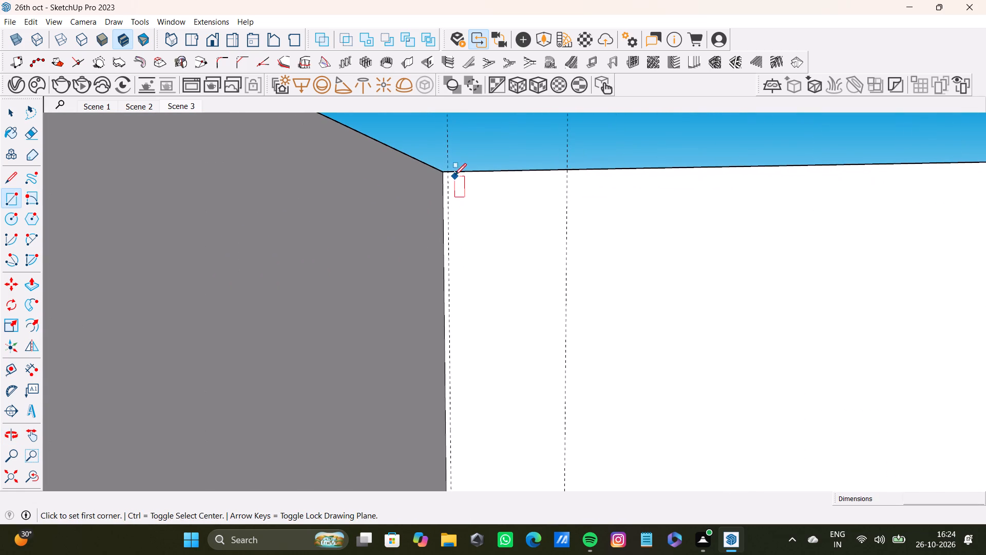
click(448, 172)
key(space)
key(r)
scroll(449, 184, up, 2)
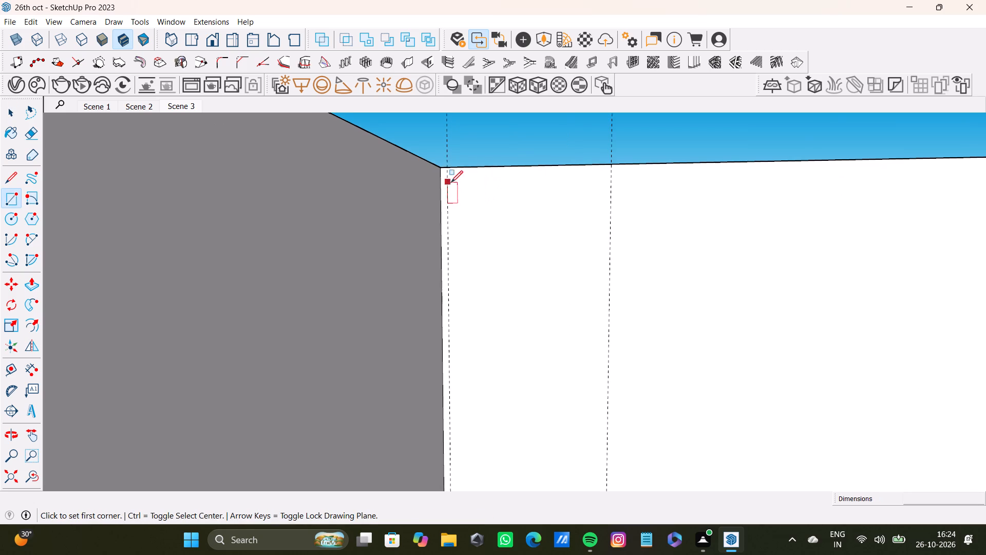
scroll(451, 182, up, 2)
click(448, 169)
scroll(467, 235, down, 13)
shift+middle_drag(498, 335, 499, 229)
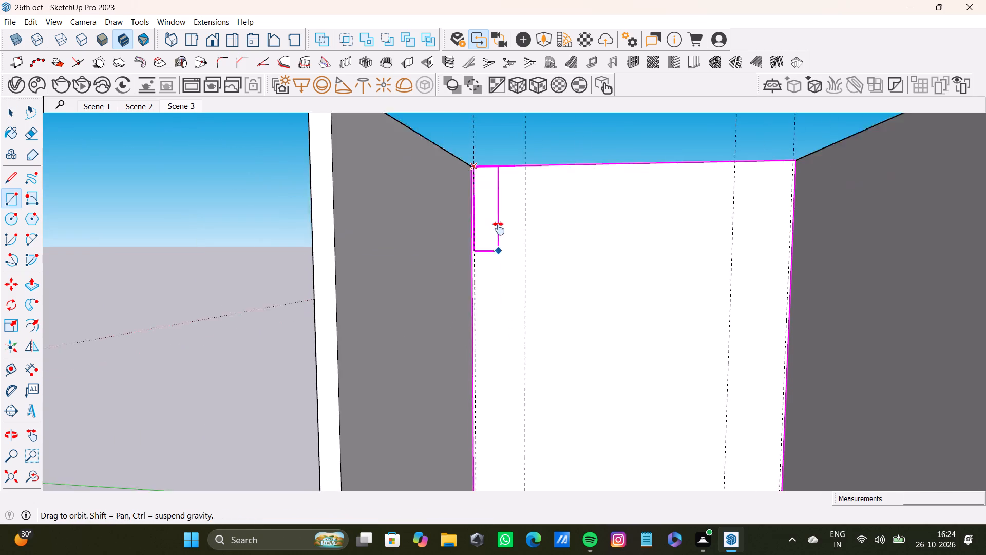
shift+middle_drag(499, 229, 487, 198)
scroll(486, 303, down, 2)
middle_drag(487, 326, 489, 273)
scroll(483, 305, up, 6)
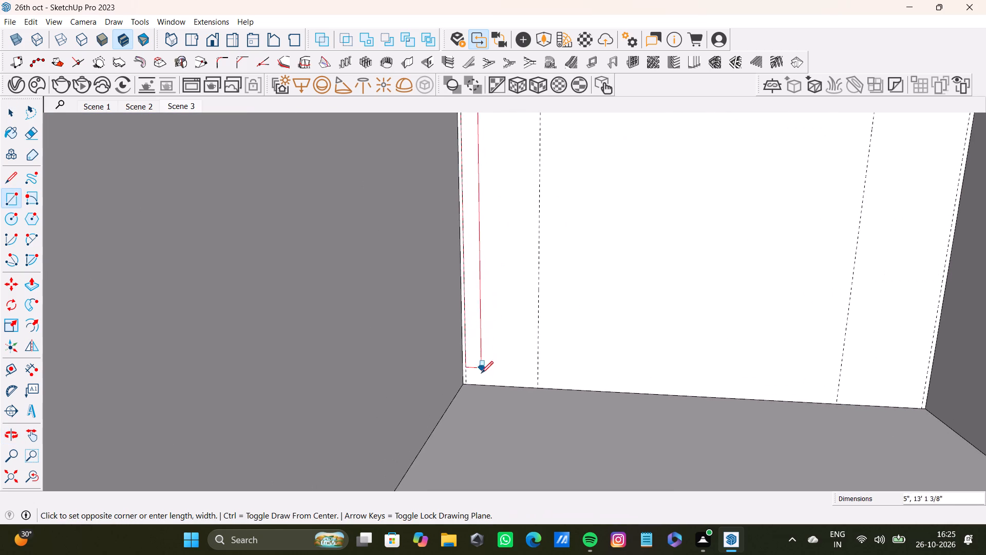
click(475, 385)
key(space)
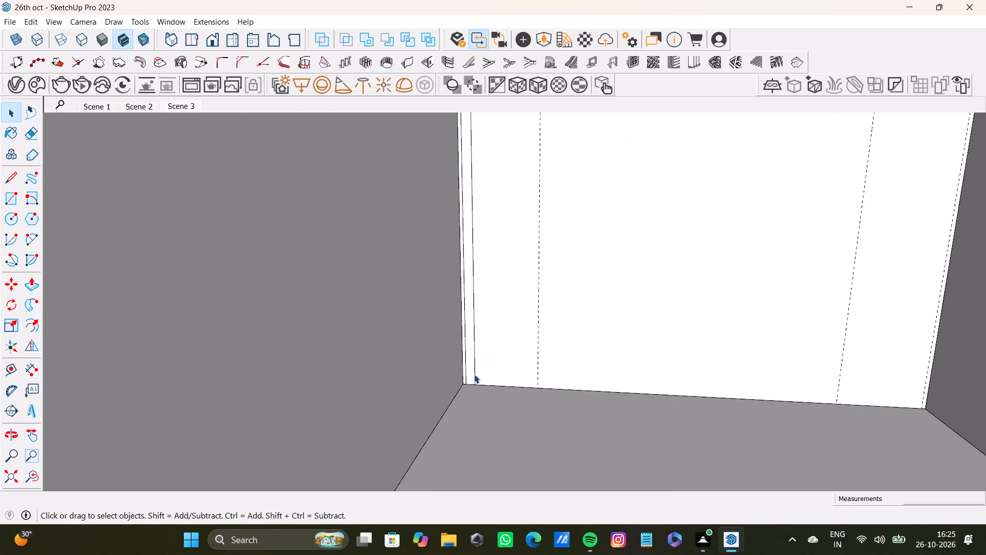
Push/Pull the narrow vertical strip forward from the back wall about 4 7/8".
click(472, 374)
middle_drag(541, 367, 472, 368)
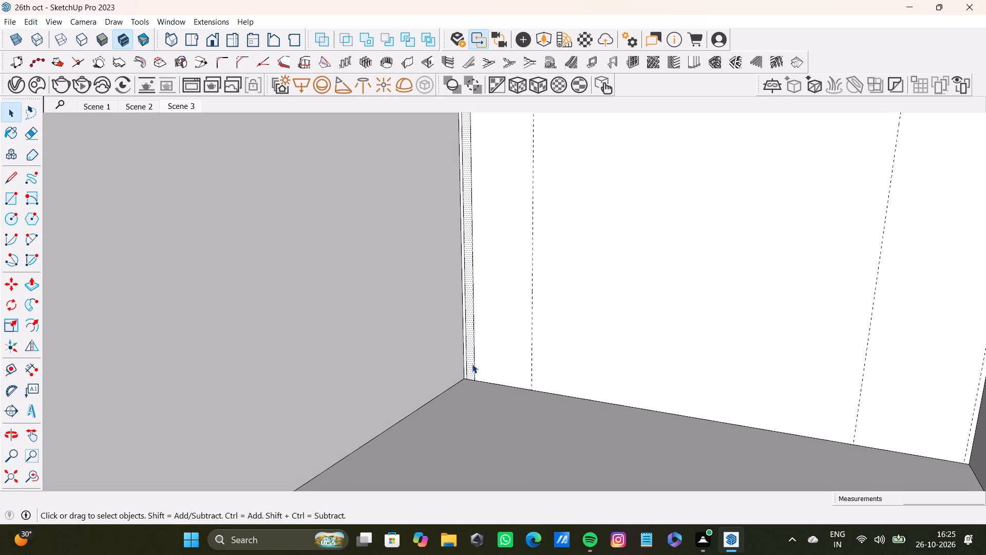
key(p)
drag(472, 367, 469, 375)
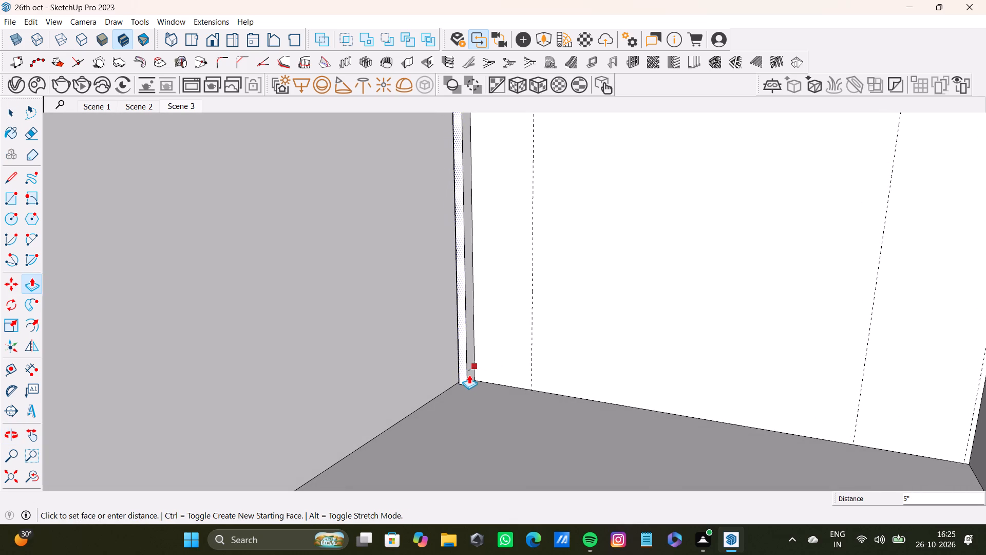
drag(469, 375, 469, 375)
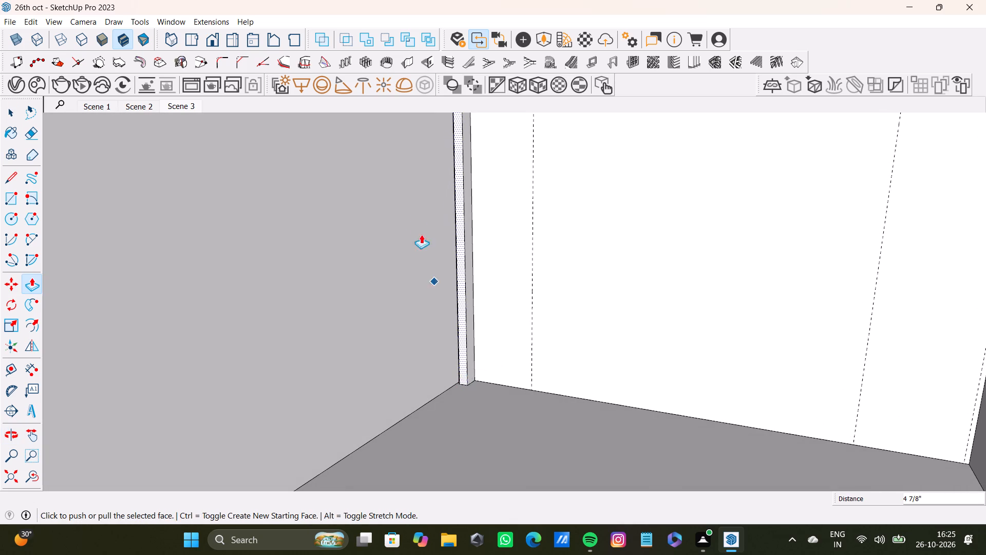
Draw a line about 2 15/16" long across the back of the strip's top, separating it from the wall top.
scroll(416, 216, down, 20)
scroll(416, 216, down, 1)
shift+middle_drag(406, 225, 458, 292)
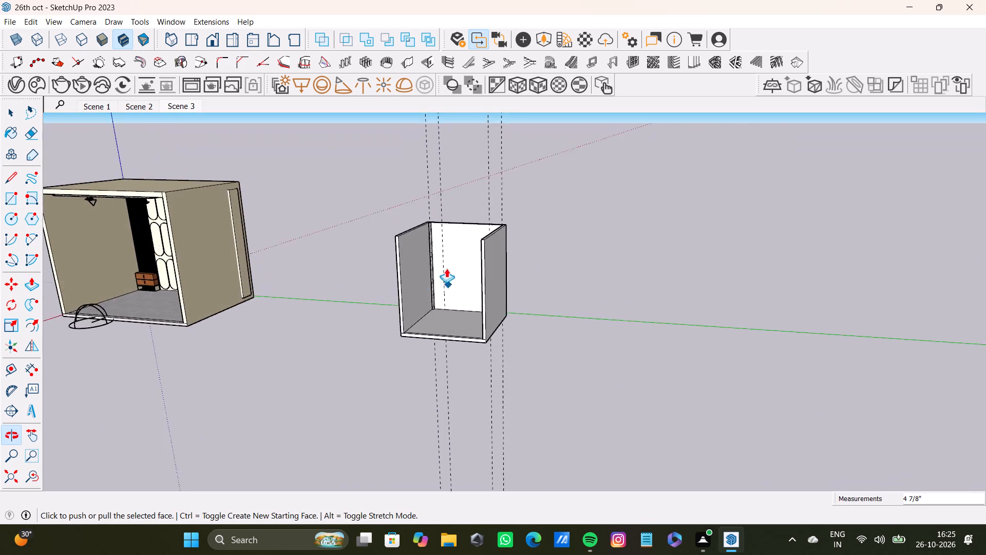
scroll(444, 257, up, 17)
middle_drag(422, 204, 442, 278)
scroll(388, 123, up, 3)
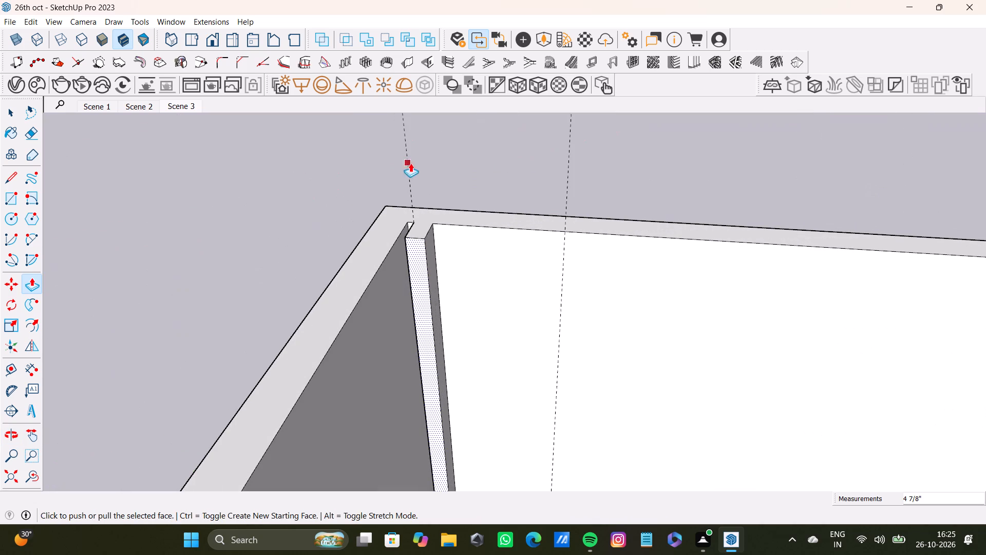
key(l)
scroll(437, 214, up, 6)
click(396, 233)
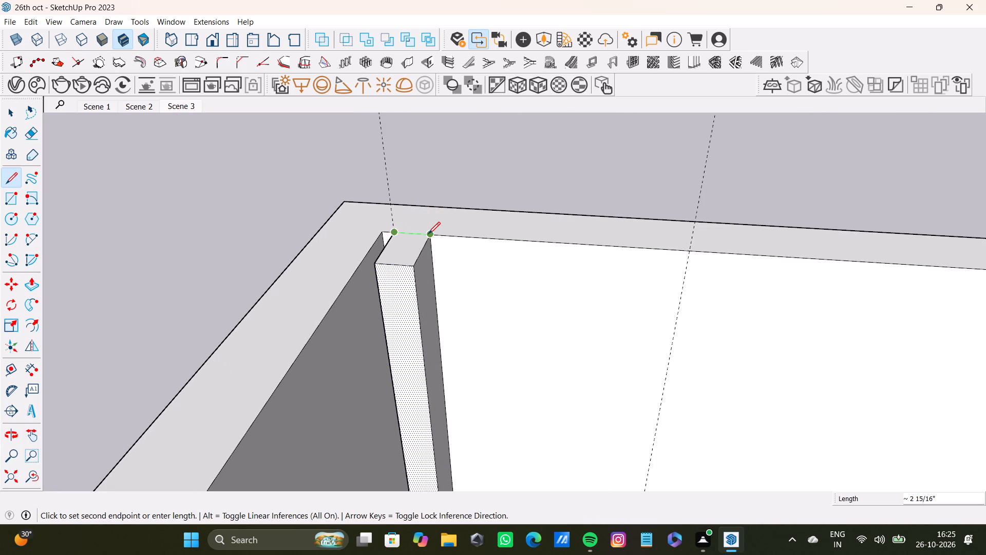
click(428, 234)
key(space)
key(space)
Narrow the corner strip by pushing its side face facing the open wall inward about 2 3/8".
scroll(409, 245, down, 4)
middle_drag(412, 246, 443, 274)
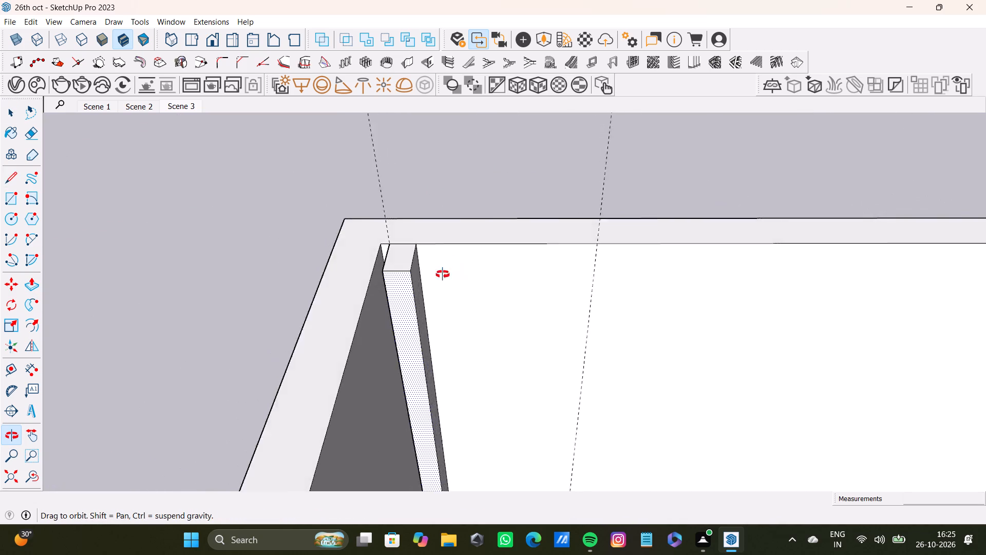
middle_drag(443, 274, 396, 285)
click(418, 270)
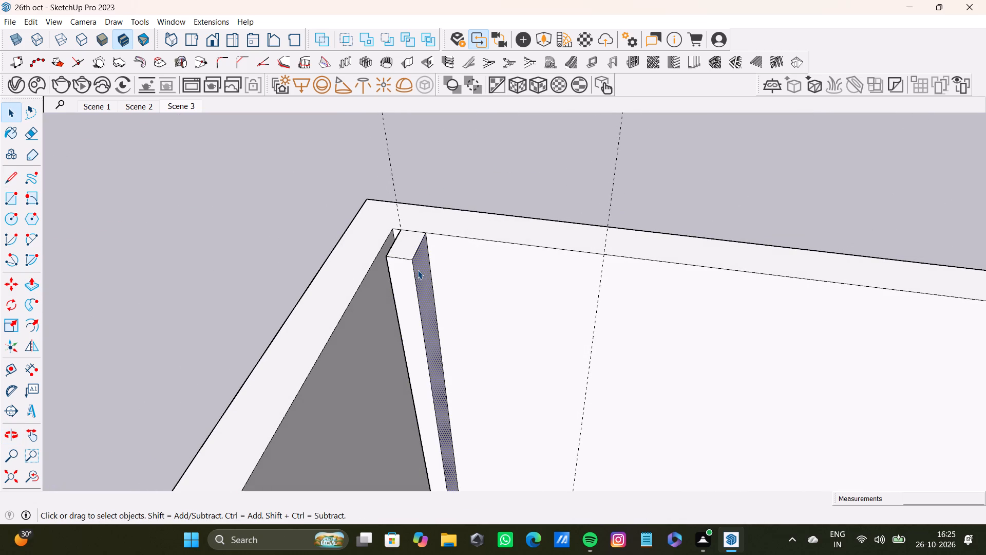
key(p)
drag(418, 270, 428, 272)
scroll(428, 272, down, 6)
middle_click(421, 275)
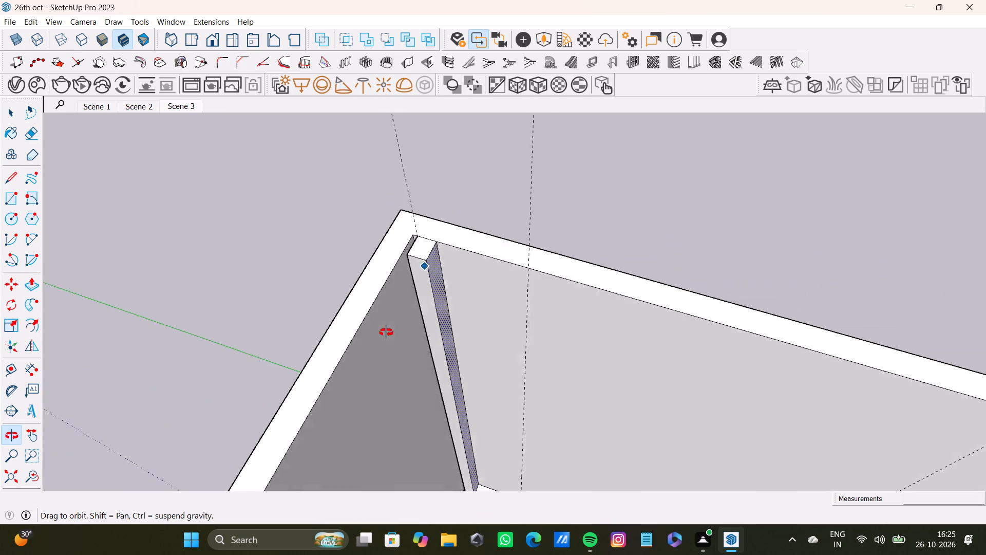
scroll(421, 272, up, 10)
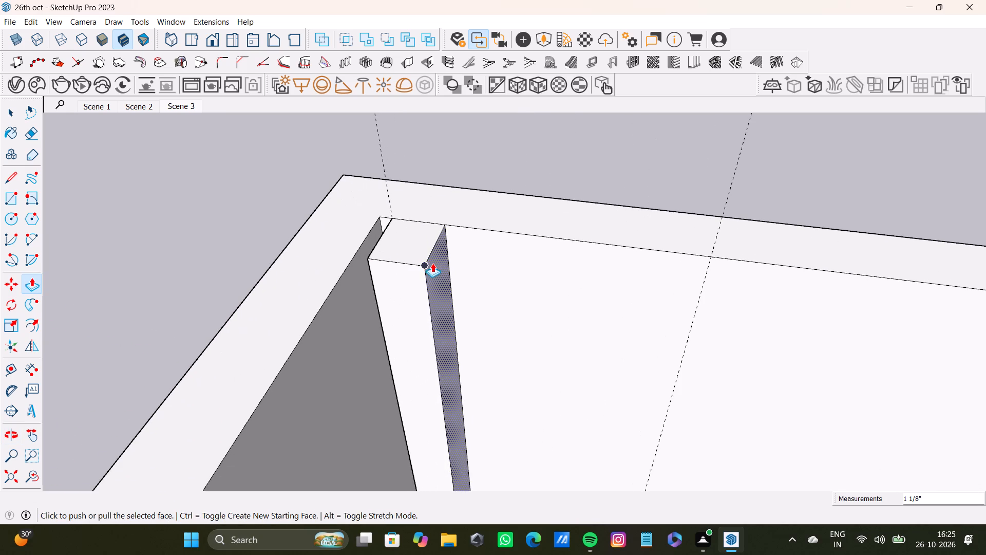
drag(431, 264, 392, 257)
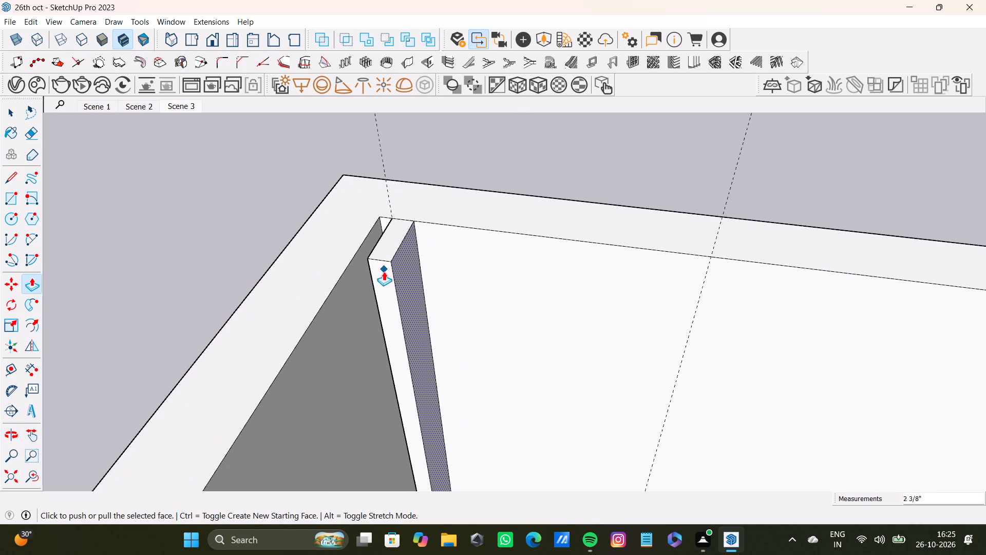
Reduce the strip's depth by pushing its front face toward the back wall about 2 5/16", then adjust it about 3/8".
key(space)
click(384, 271)
key(p)
drag(384, 271, 388, 247)
scroll(388, 249, down, 4)
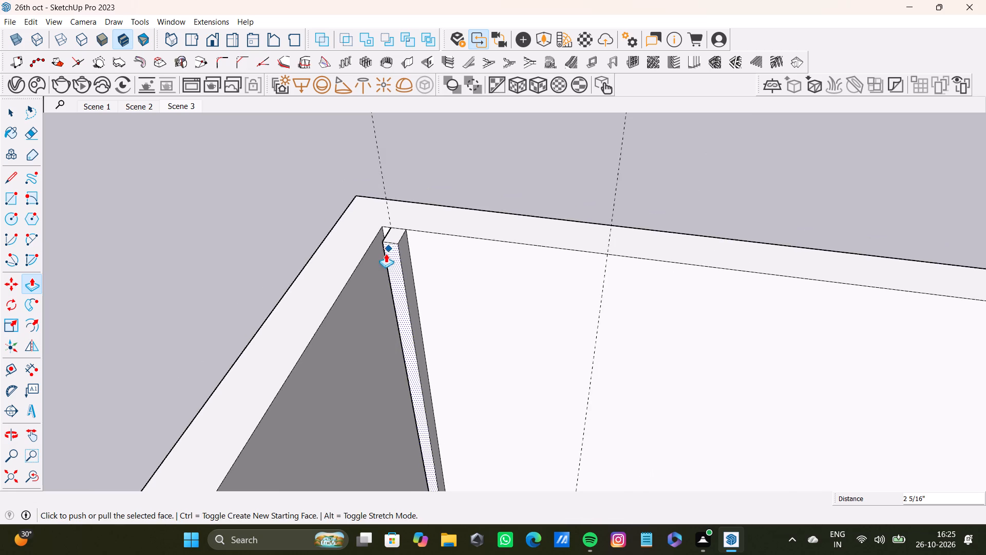
middle_drag(385, 254, 389, 285)
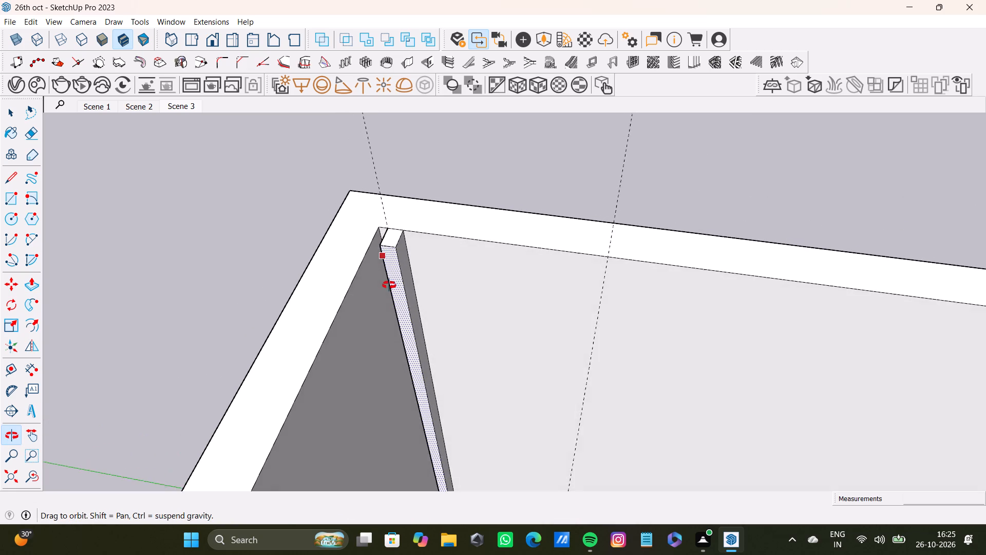
middle_drag(389, 285, 389, 284)
scroll(386, 244, up, 5)
drag(386, 252, 388, 248)
scroll(387, 248, down, 2)
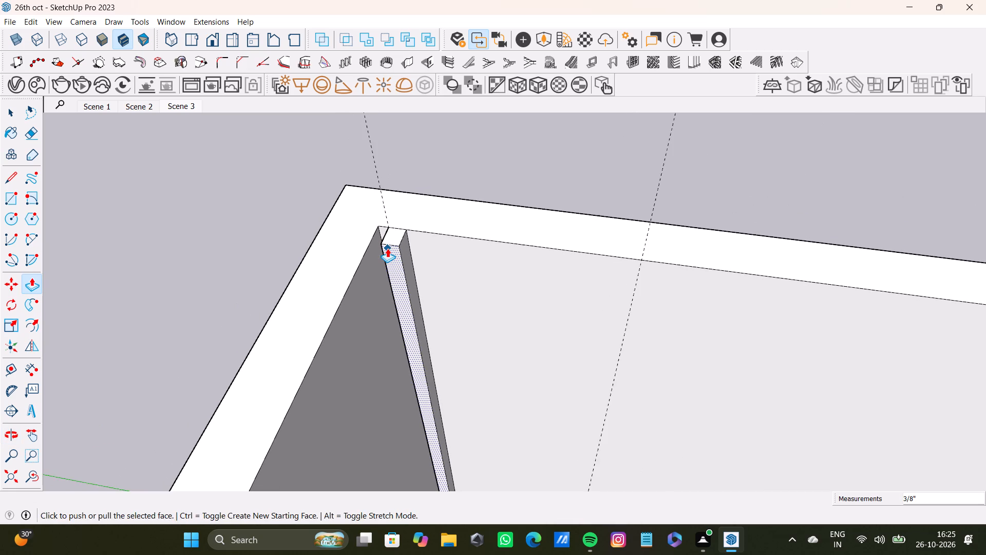
scroll(387, 248, down, 3)
middle_drag(387, 248, 438, 256)
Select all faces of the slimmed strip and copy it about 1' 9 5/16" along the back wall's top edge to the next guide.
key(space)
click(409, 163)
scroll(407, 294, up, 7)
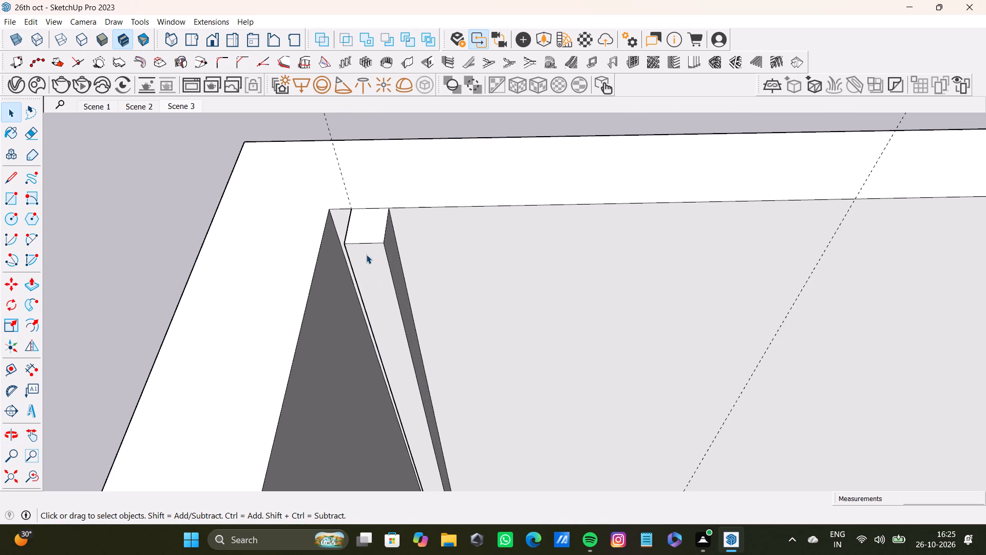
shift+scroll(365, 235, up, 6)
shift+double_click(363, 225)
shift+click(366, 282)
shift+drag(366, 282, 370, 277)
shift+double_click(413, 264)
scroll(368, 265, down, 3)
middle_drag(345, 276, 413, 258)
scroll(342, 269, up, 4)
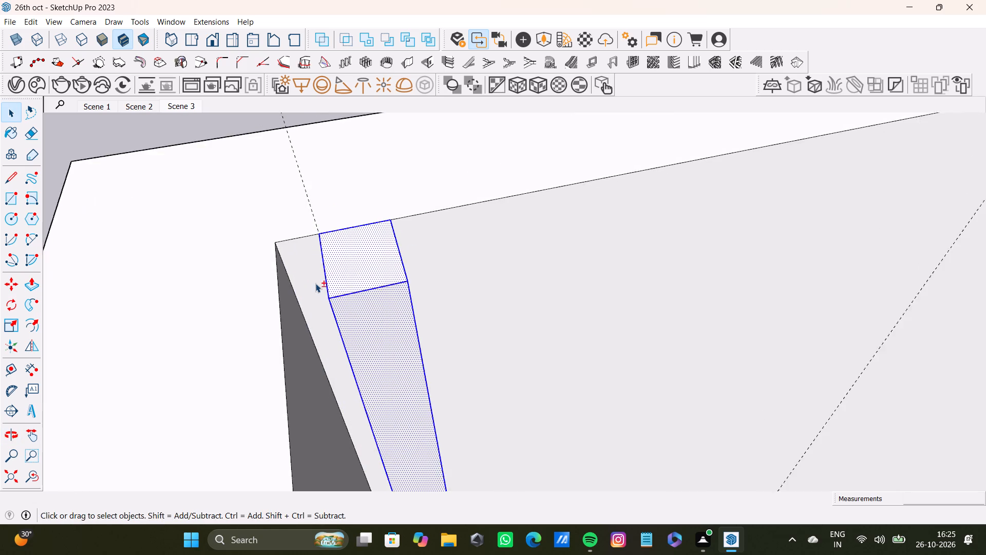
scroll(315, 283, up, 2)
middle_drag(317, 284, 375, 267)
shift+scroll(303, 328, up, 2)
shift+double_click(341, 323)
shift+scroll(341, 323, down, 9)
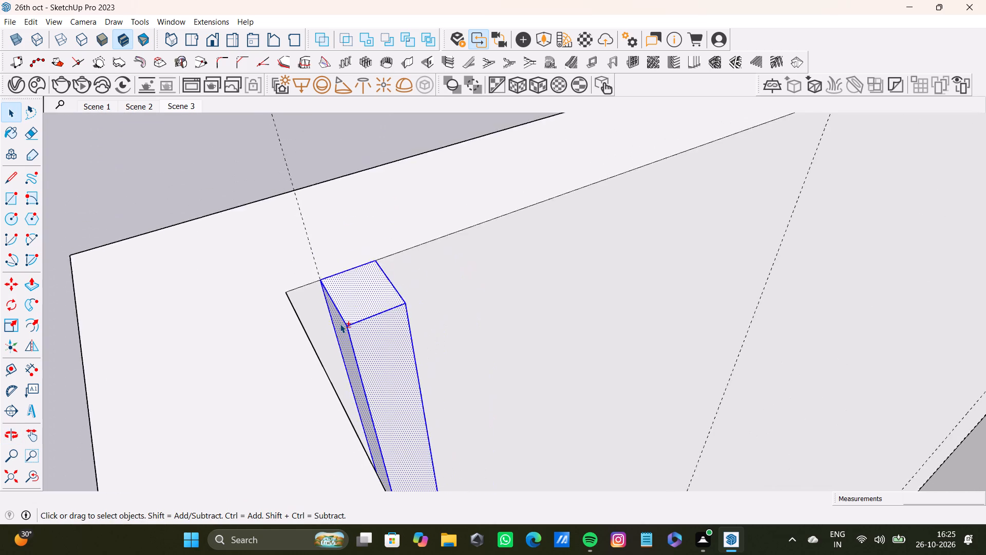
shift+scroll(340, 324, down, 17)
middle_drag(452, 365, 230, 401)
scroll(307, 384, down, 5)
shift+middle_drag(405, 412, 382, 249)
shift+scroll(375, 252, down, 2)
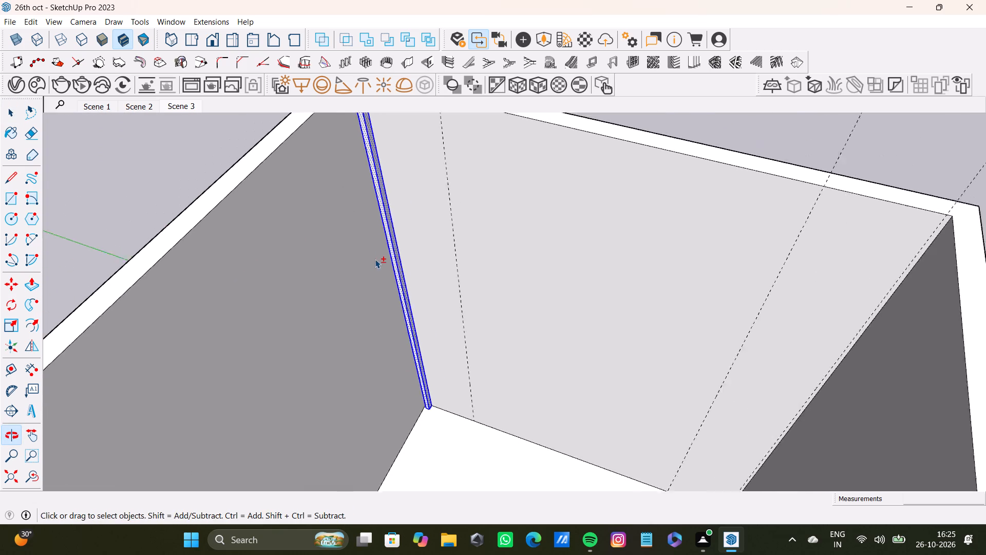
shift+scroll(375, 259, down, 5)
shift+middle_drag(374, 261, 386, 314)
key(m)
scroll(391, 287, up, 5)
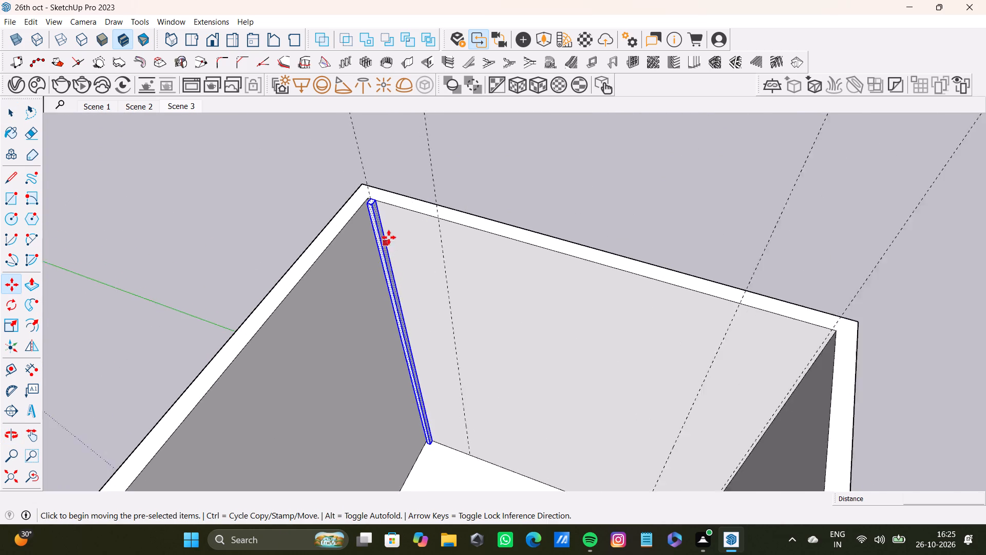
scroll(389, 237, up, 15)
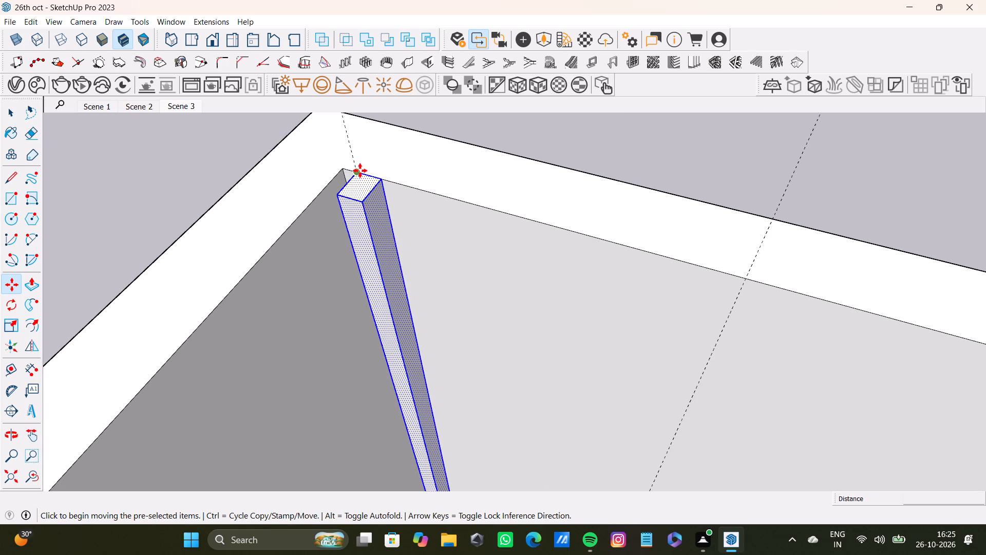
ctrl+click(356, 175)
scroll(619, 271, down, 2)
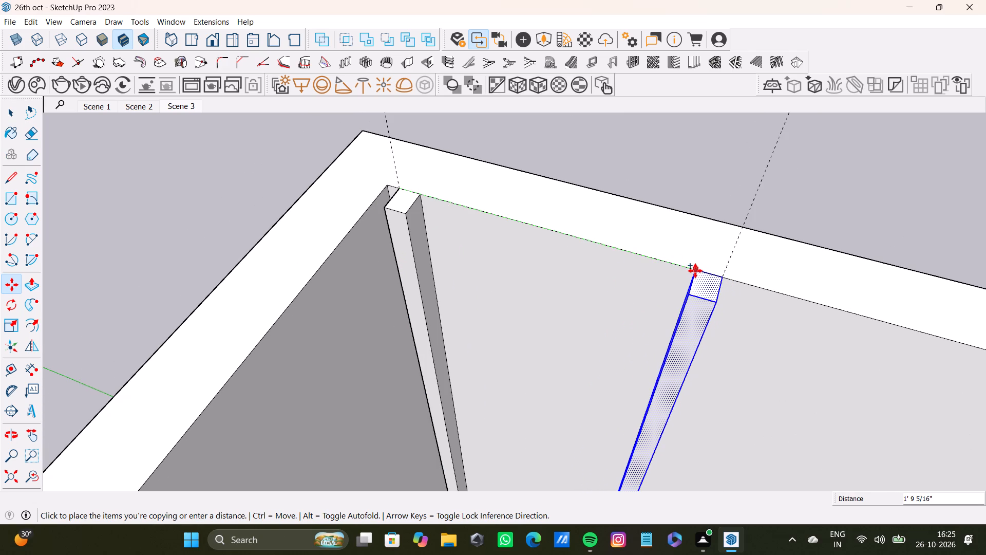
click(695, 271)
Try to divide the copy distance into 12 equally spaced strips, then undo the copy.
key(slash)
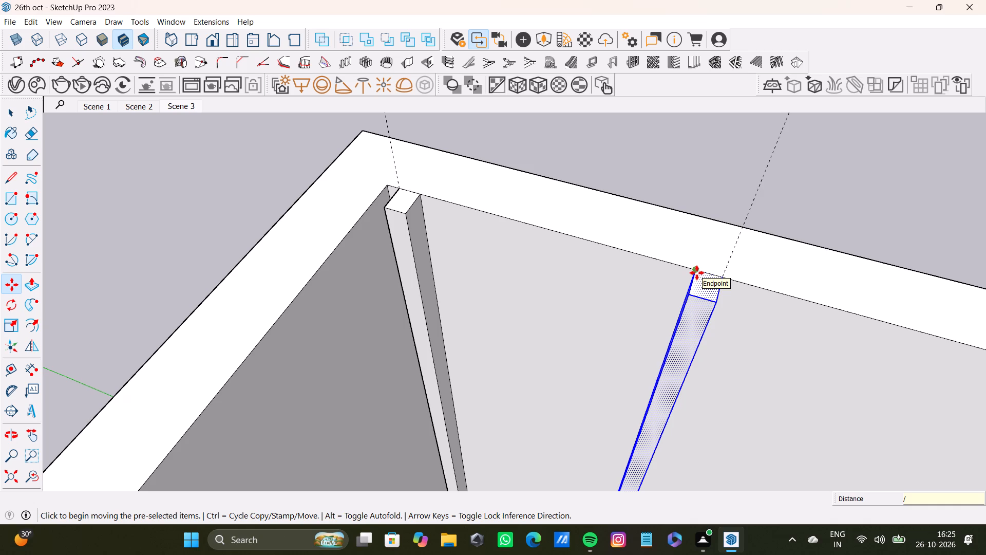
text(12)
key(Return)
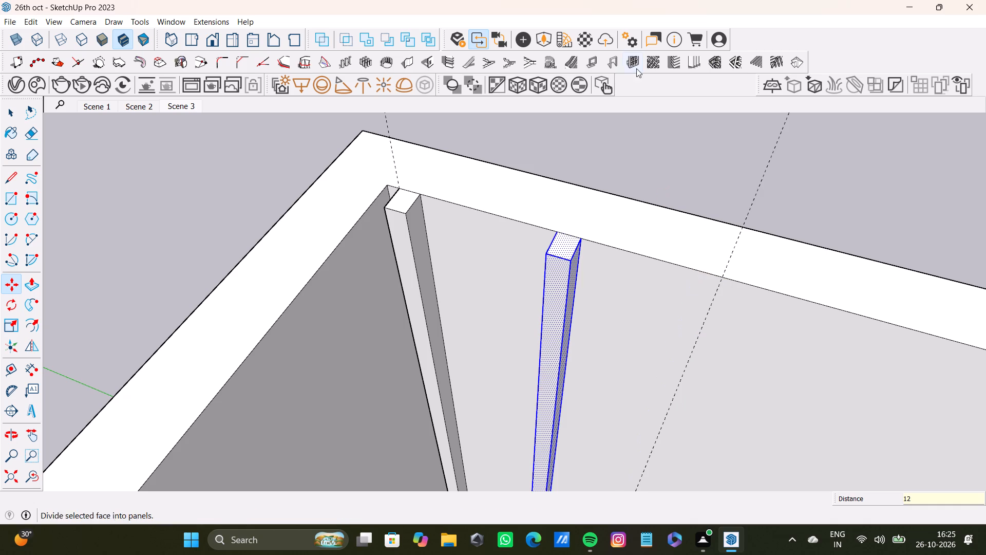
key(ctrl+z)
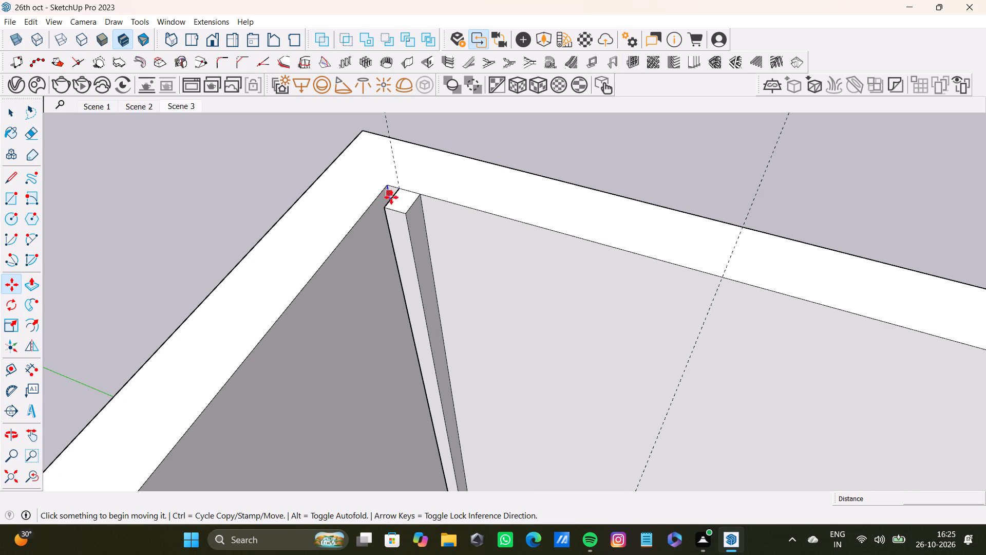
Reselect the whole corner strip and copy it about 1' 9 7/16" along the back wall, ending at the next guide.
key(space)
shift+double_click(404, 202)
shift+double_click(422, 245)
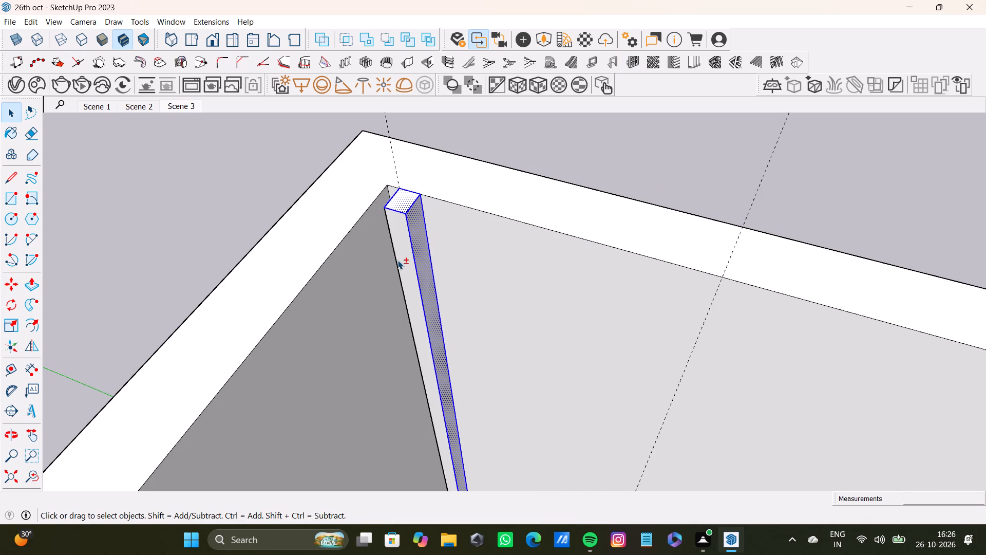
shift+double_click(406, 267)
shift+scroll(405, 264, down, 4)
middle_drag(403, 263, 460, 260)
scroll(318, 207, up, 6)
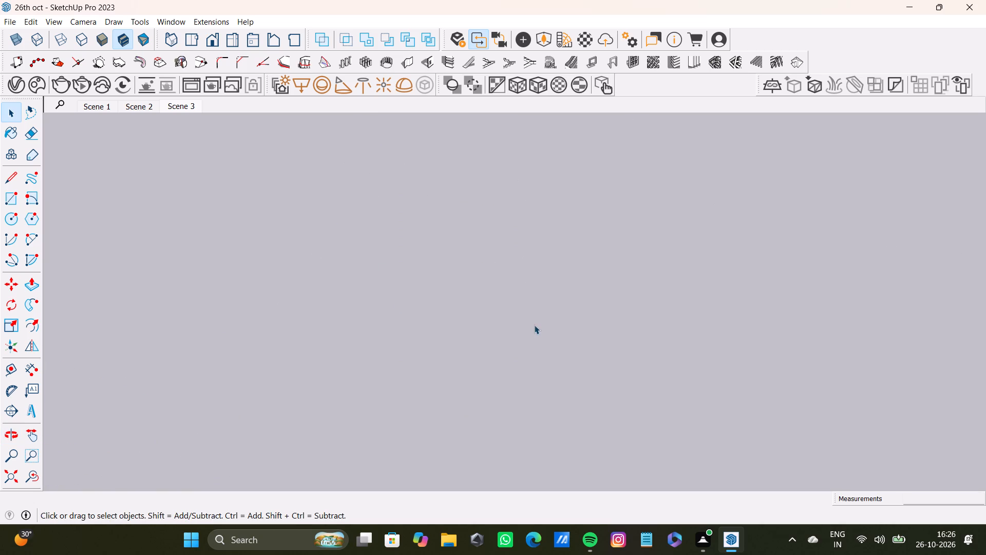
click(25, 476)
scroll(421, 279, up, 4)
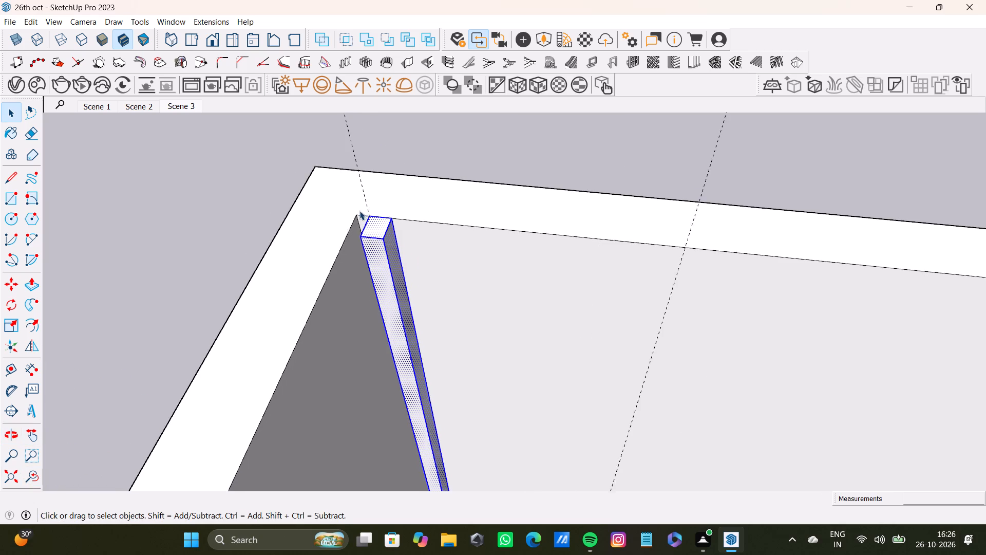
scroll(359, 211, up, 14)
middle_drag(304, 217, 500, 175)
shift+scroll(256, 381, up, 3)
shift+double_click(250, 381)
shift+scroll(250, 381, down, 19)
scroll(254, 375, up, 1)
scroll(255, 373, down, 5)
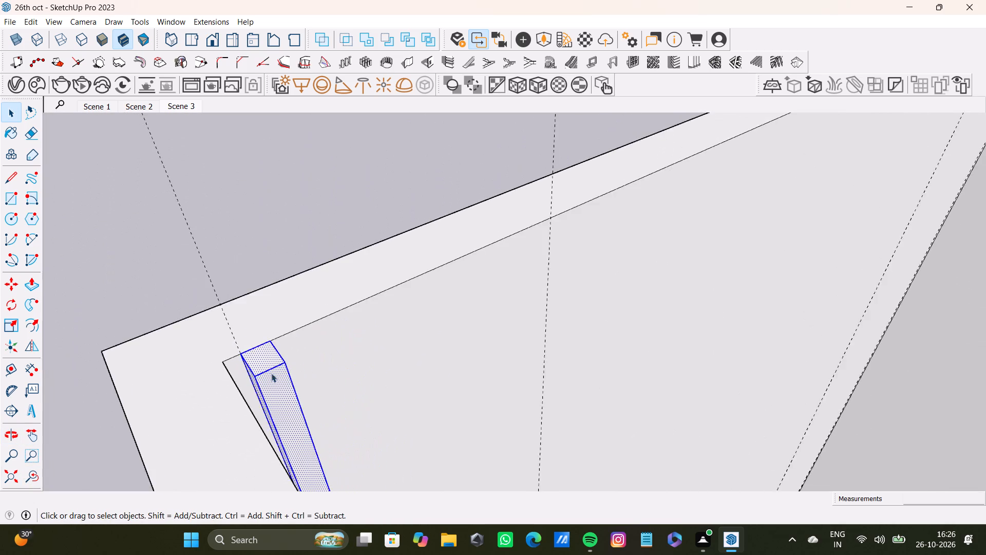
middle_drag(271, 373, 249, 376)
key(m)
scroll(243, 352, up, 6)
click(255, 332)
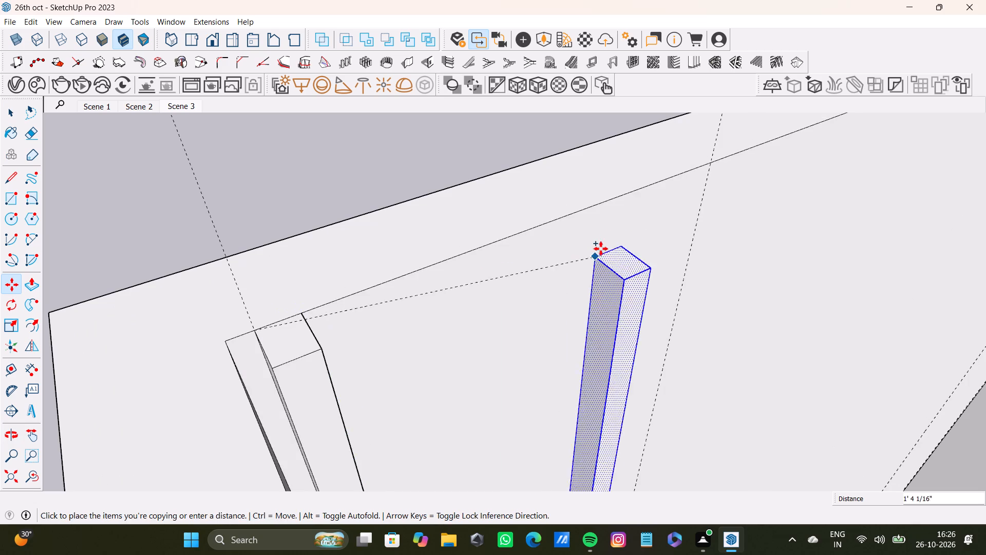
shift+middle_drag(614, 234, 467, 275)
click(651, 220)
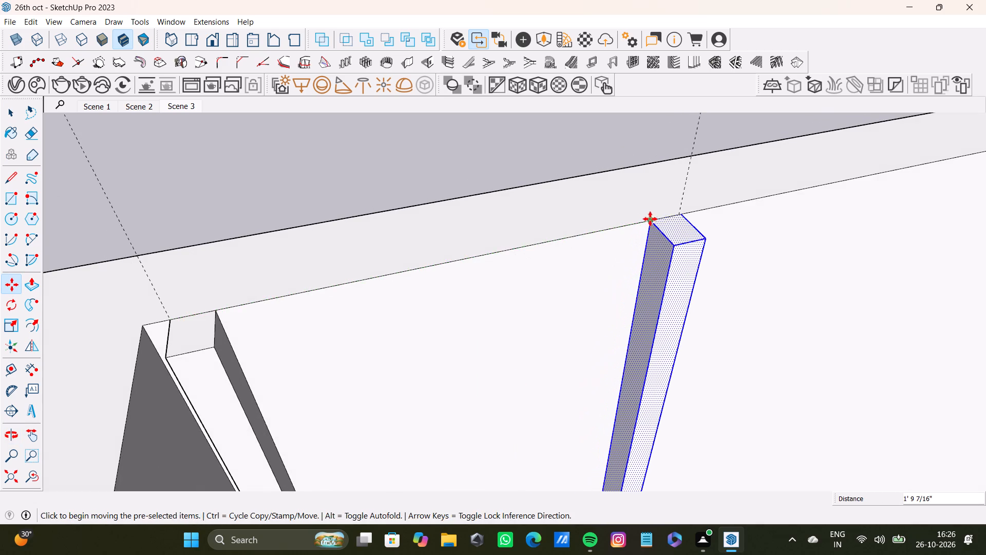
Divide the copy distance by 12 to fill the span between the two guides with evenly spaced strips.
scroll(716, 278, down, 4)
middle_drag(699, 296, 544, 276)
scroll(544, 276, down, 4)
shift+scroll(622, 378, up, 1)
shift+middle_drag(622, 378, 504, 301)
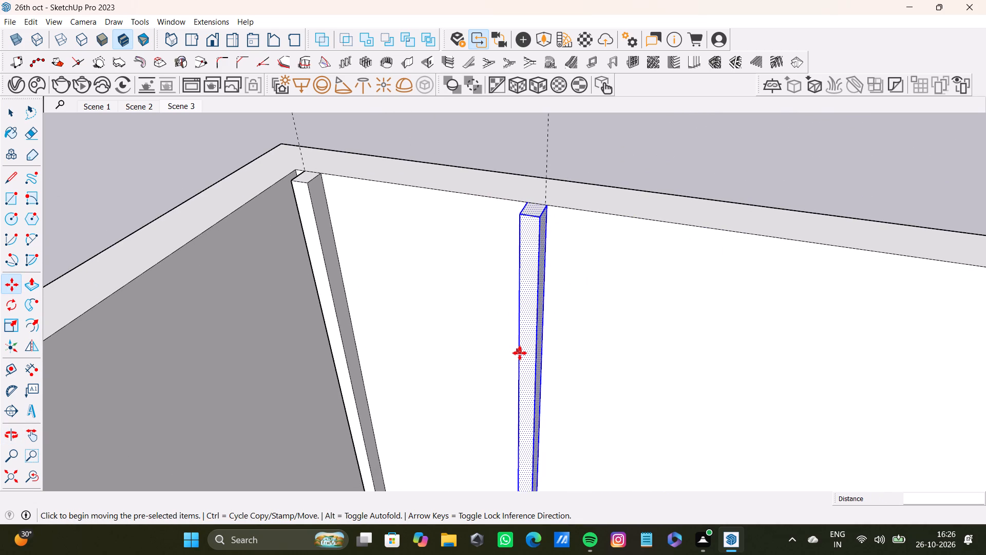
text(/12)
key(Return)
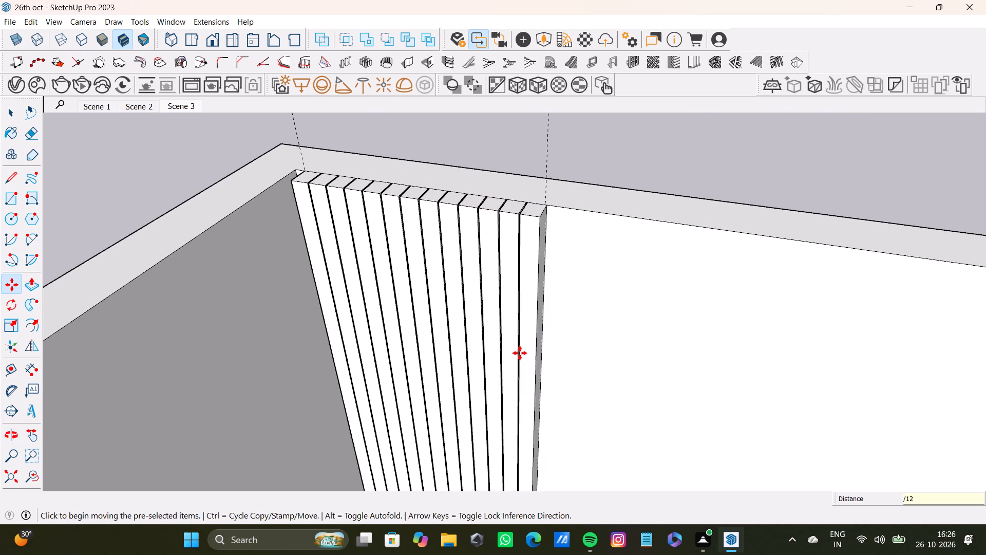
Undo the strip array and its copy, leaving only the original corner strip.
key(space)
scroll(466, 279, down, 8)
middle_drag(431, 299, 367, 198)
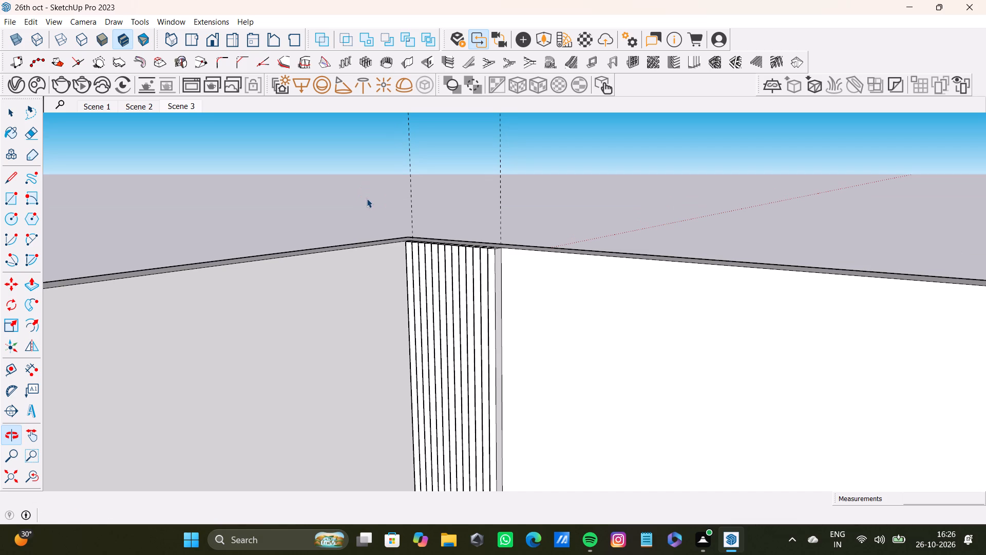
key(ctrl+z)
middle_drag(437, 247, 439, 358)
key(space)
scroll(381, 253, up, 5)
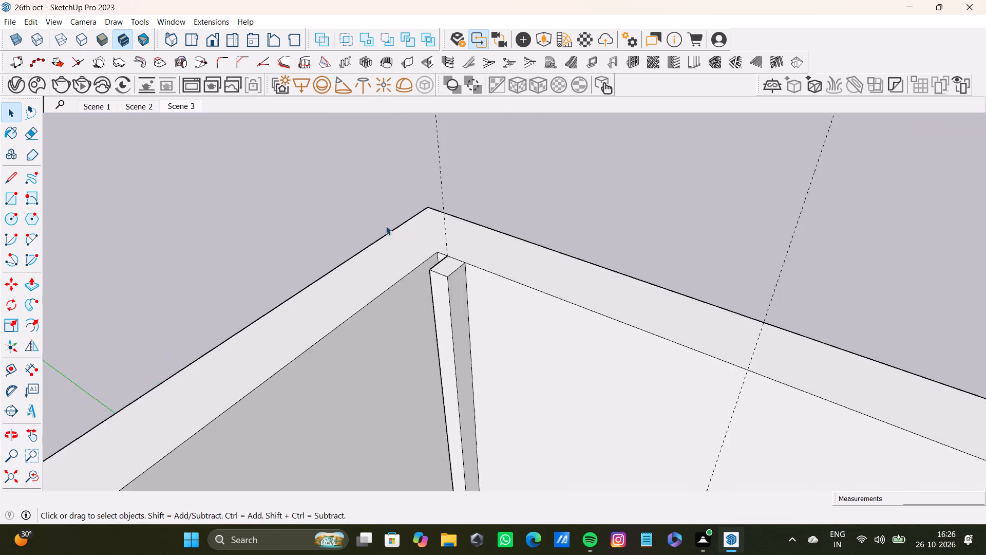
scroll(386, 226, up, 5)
Select the whole corner strip and copy it about 1' 9 7/16" along the back wall to the next guide.
click(37, 479)
drag(21, 472, 24, 465)
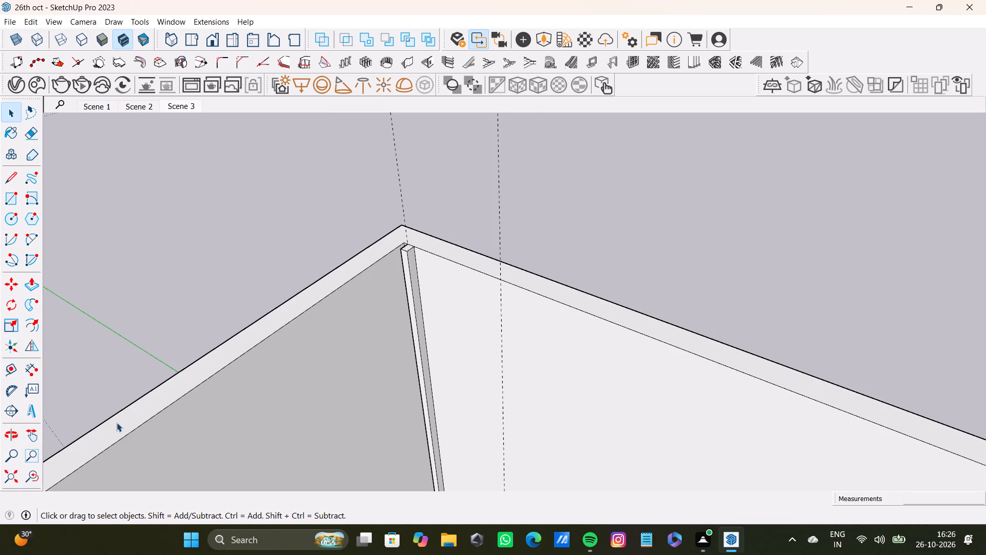
scroll(451, 230, up, 5)
scroll(293, 335, down, 4)
scroll(222, 426, down, 3)
shift+middle_drag(222, 426, 301, 357)
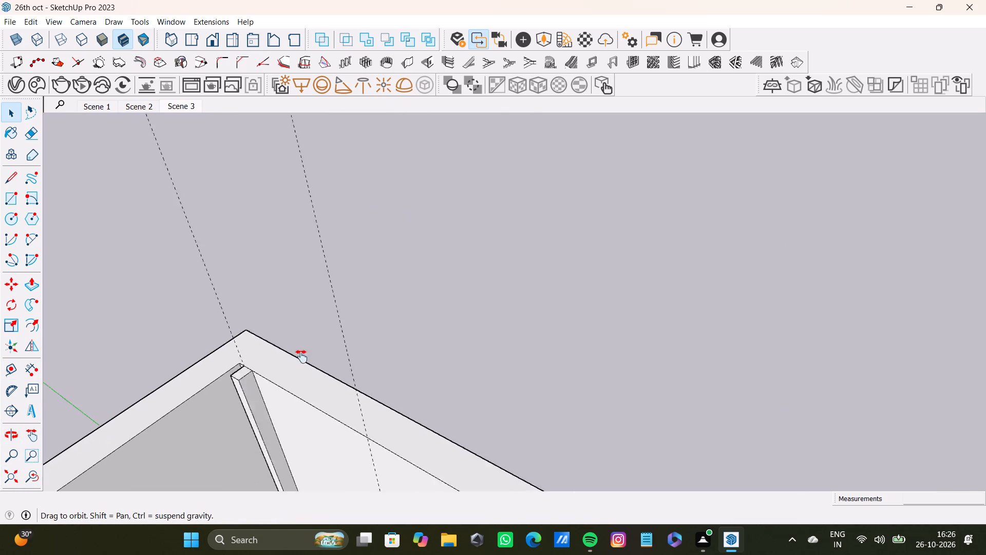
shift+middle_drag(301, 357, 416, 255)
scroll(382, 255, up, 10)
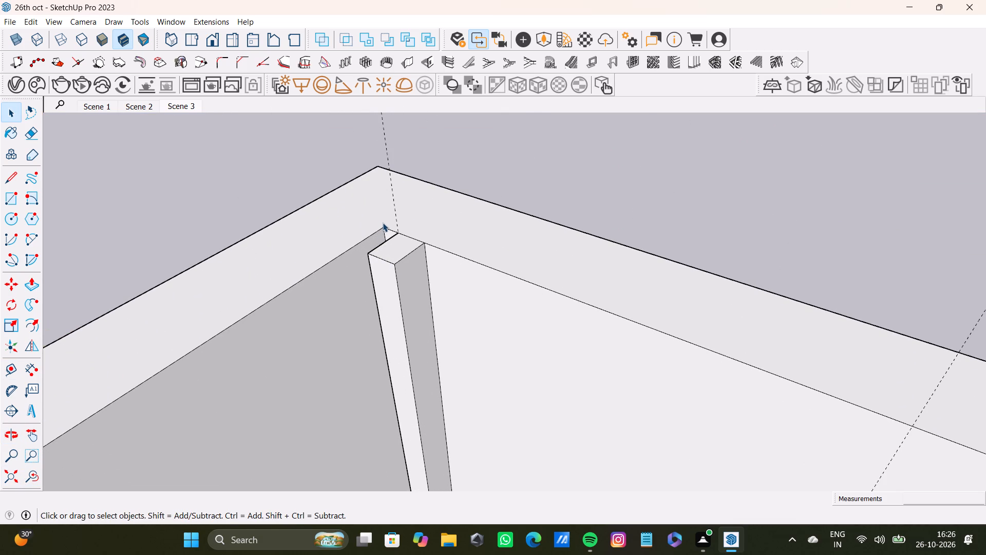
shift+double_click(393, 253)
shift+double_click(402, 289)
shift+double_click(387, 295)
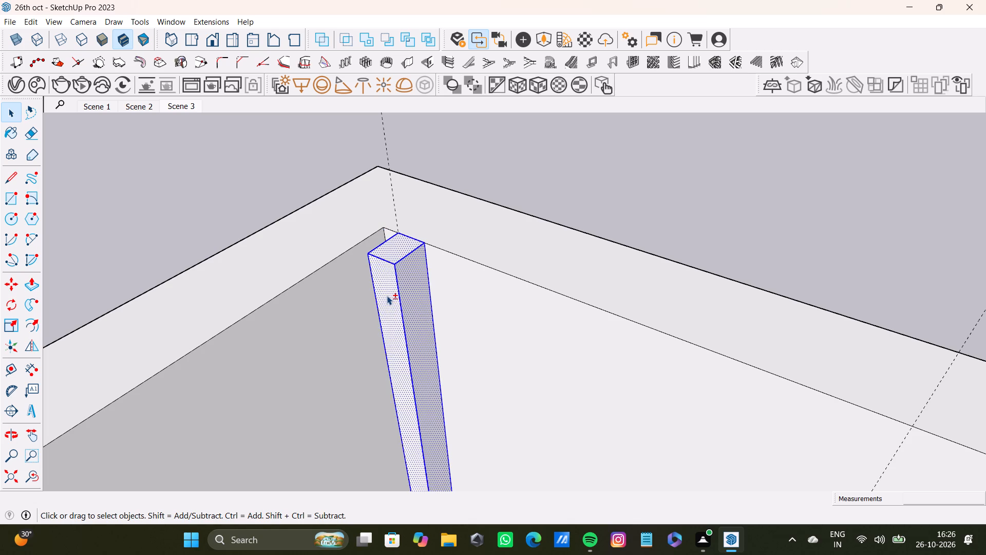
scroll(387, 297, down, 3)
middle_drag(385, 301, 452, 322)
scroll(394, 320, up, 7)
middle_drag(385, 295, 521, 287)
scroll(334, 325, up, 6)
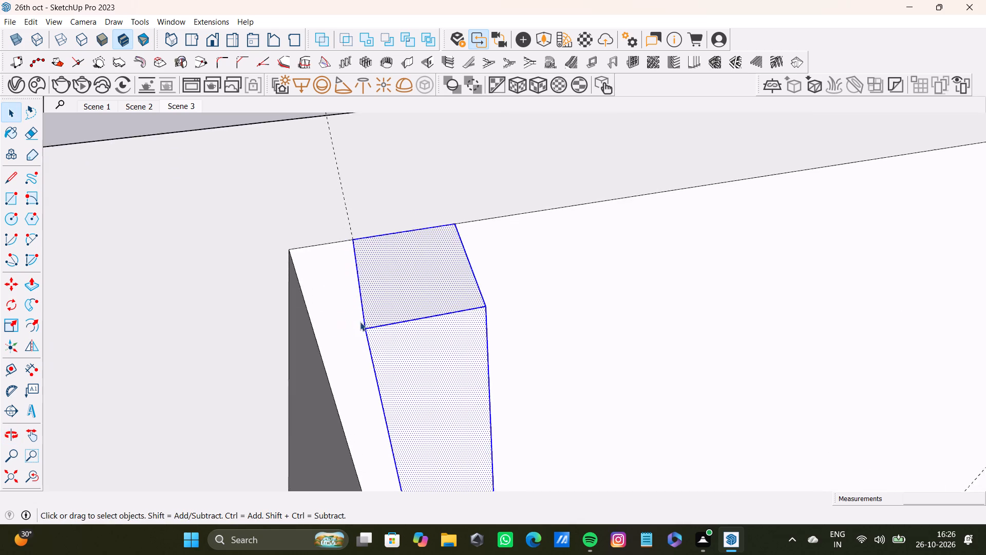
middle_drag(360, 321, 435, 290)
shift+double_click(375, 346)
scroll(375, 346, down, 8)
middle_drag(493, 385, 323, 412)
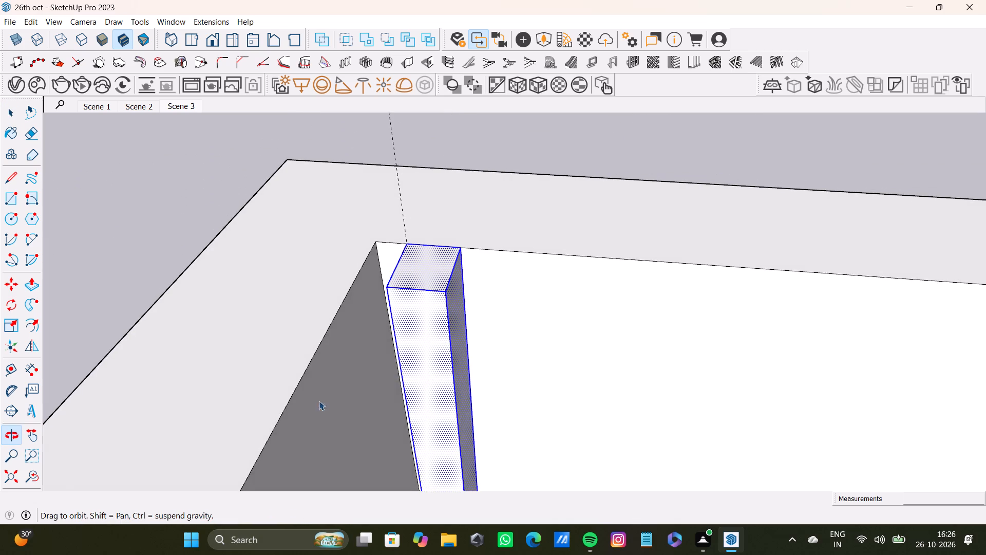
key(m)
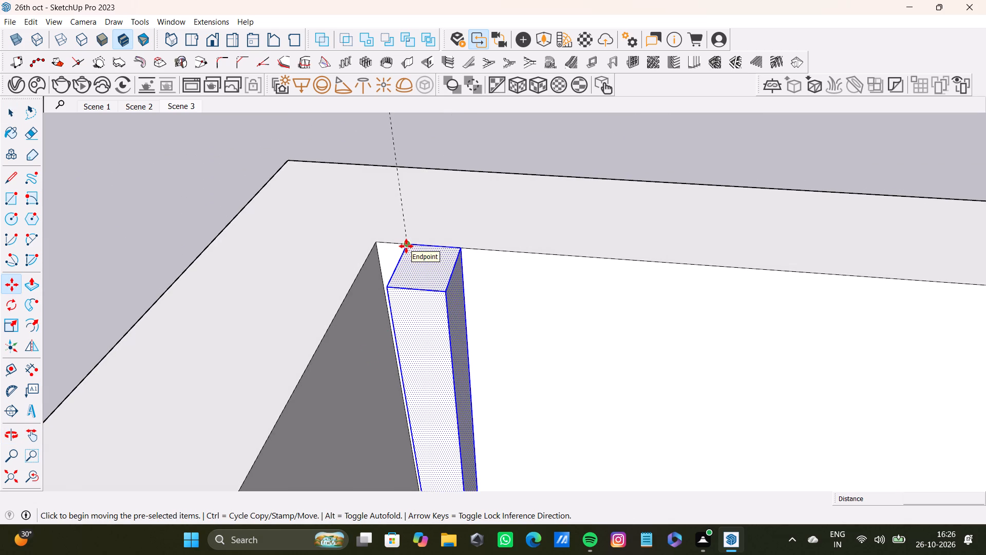
ctrl+click(406, 246)
scroll(523, 269, down, 15)
middle_drag(635, 282, 440, 282)
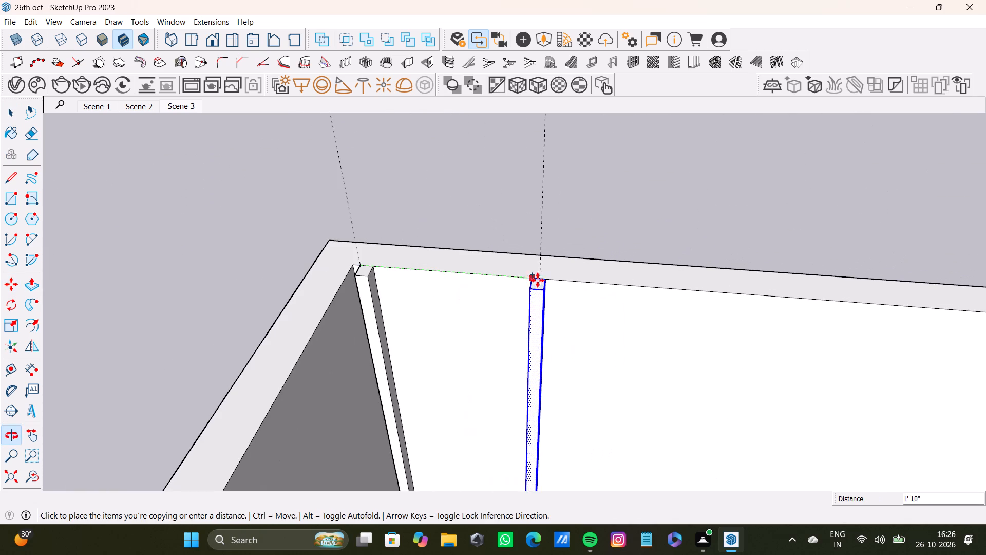
click(527, 279)
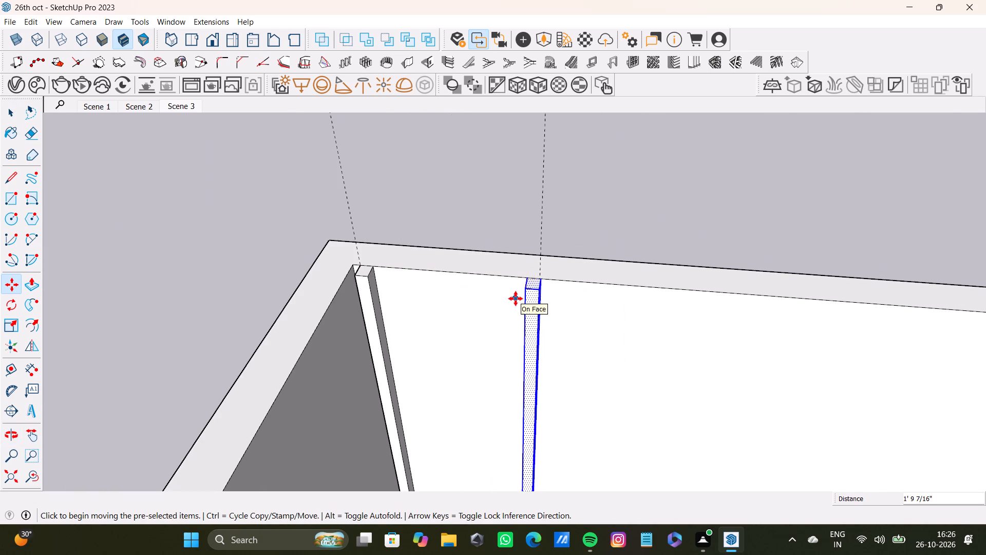
Divide the copy distance by 10 to fill the span between the two guides with evenly spaced strips.
key(slash)
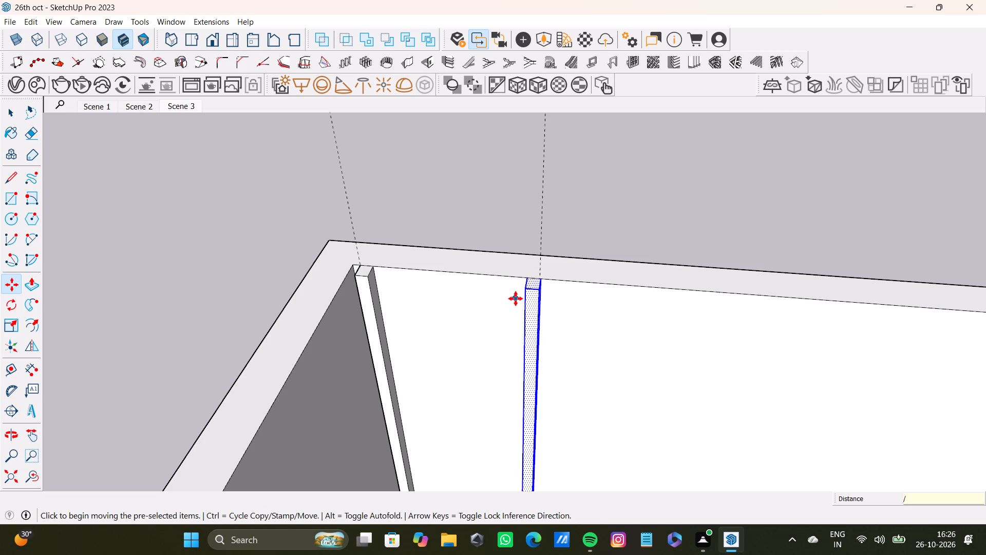
text(10)
key(Return)
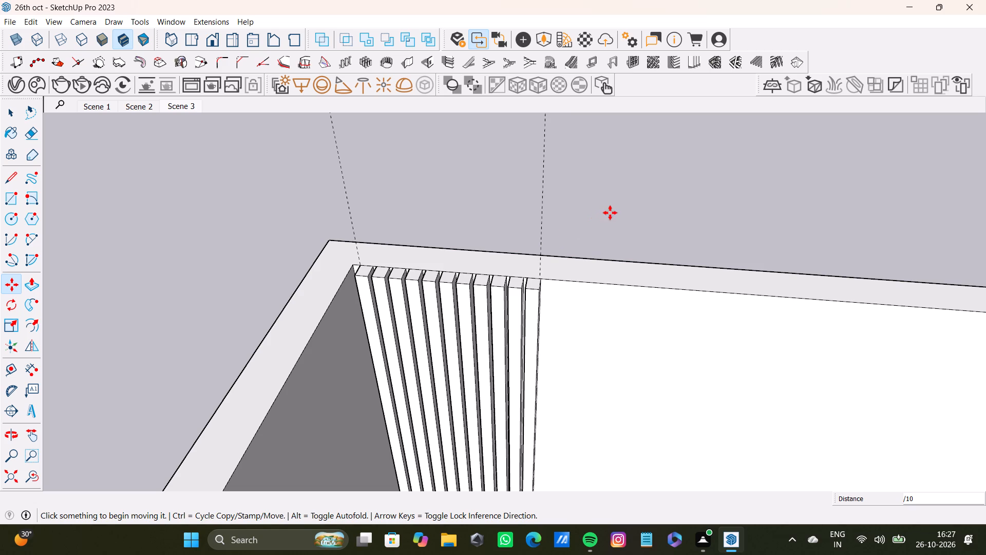
scroll(460, 322, down, 19)
middle_drag(490, 329, 473, 321)
scroll(473, 320, up, 5)
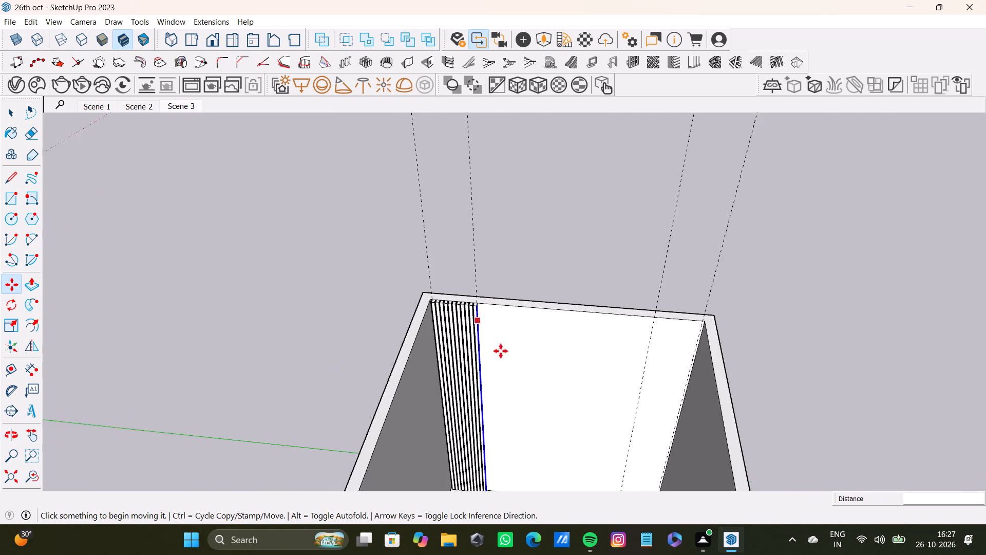
scroll(501, 351, up, 3)
scroll(519, 348, down, 4)
shift+middle_drag(521, 344, 471, 332)
scroll(431, 294, up, 16)
key(space)
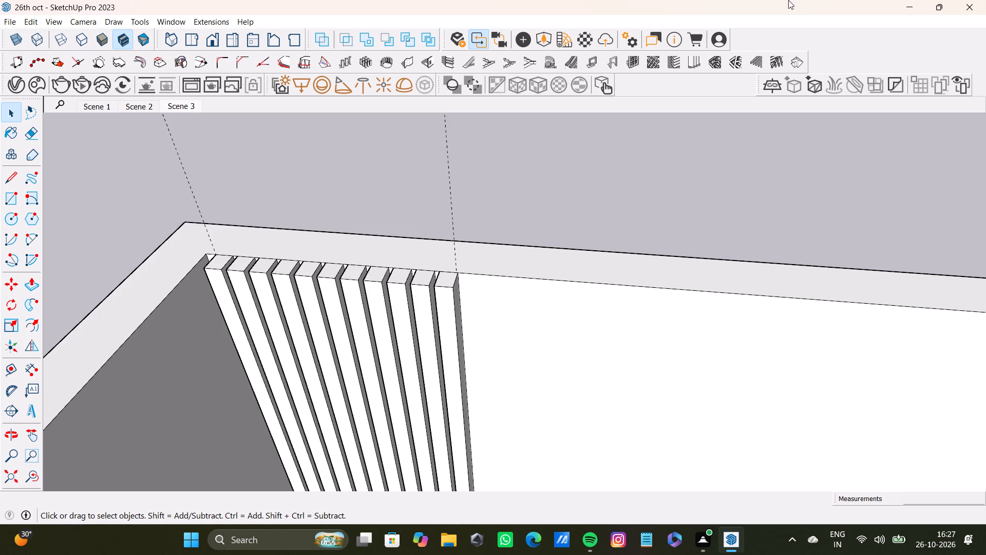
Select the whole end strip of the new array and copy it about 7' 4 3/8" along the back wall to the third guide.
scroll(282, 341, down, 15)
middle_drag(411, 345, 390, 344)
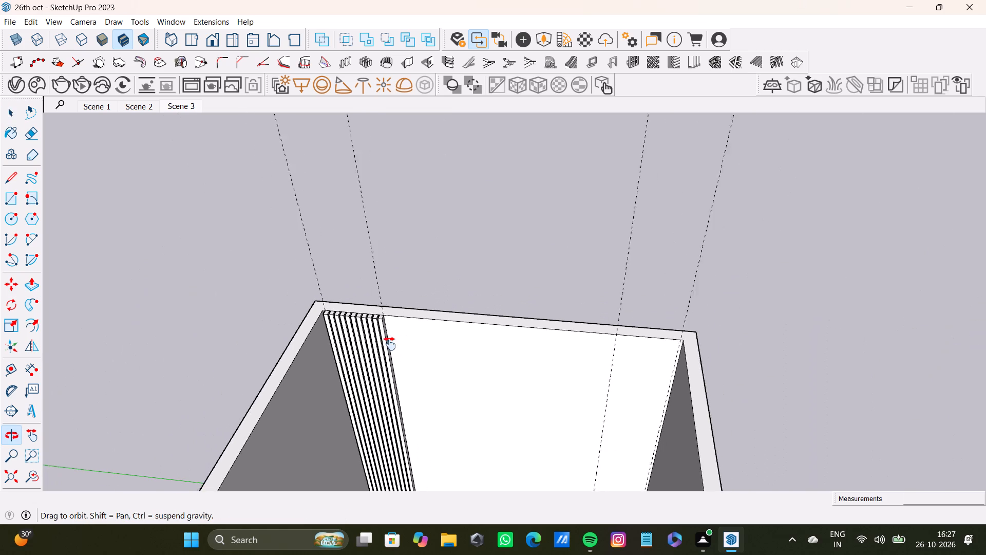
middle_drag(390, 344, 367, 345)
scroll(358, 341, up, 20)
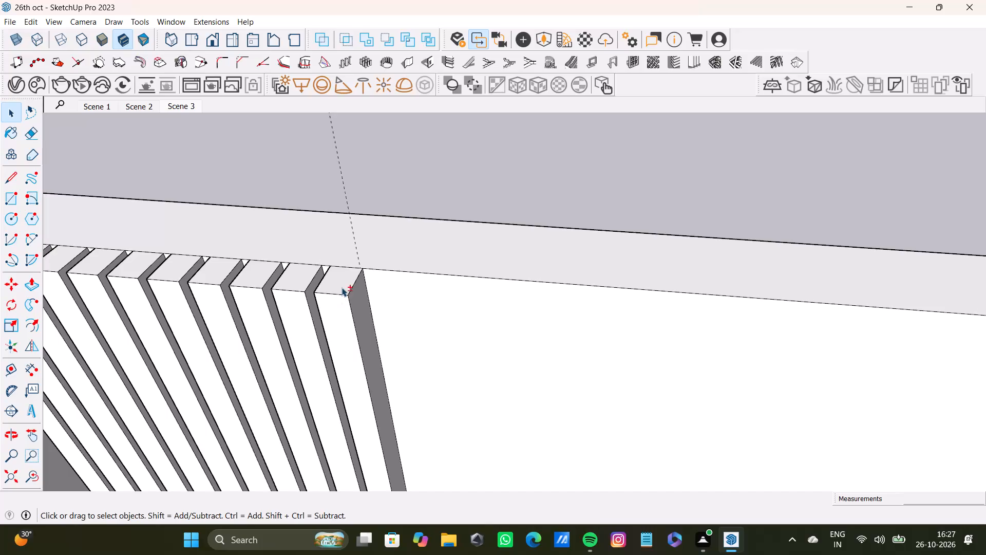
double_click(347, 286)
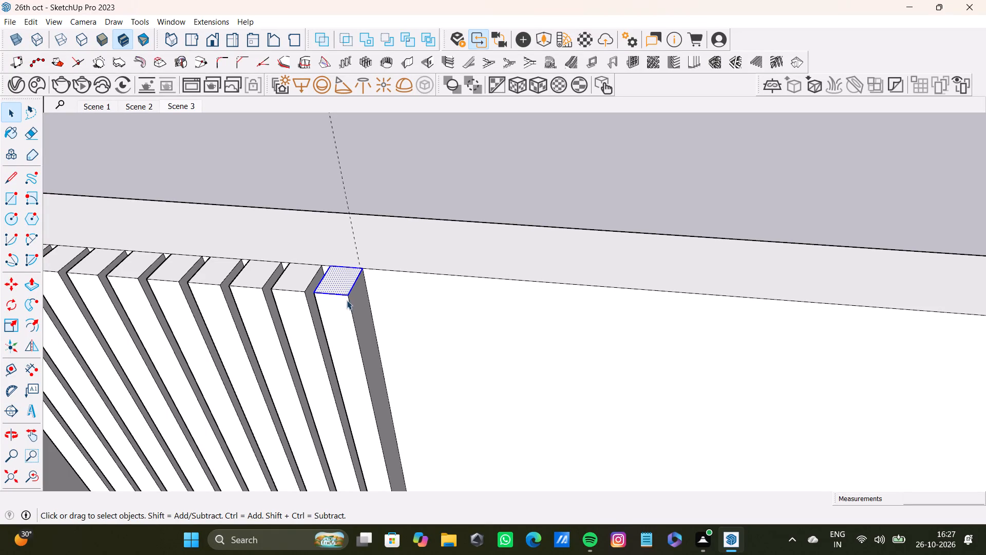
shift+double_click(338, 316)
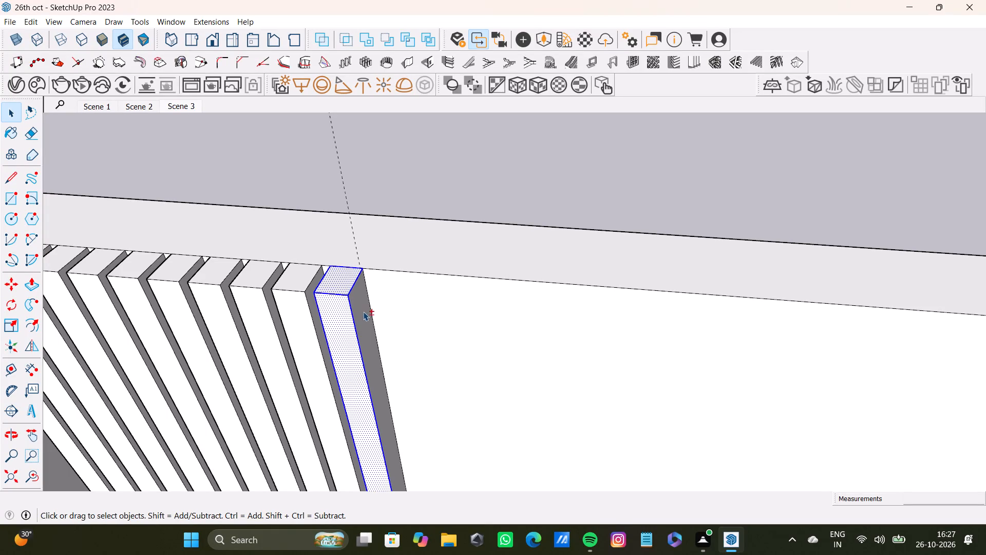
shift+double_click(363, 311)
scroll(362, 311, down, 4)
middle_drag(346, 320, 432, 302)
scroll(269, 337, up, 8)
middle_drag(348, 345, 502, 316)
scroll(400, 396, up, 4)
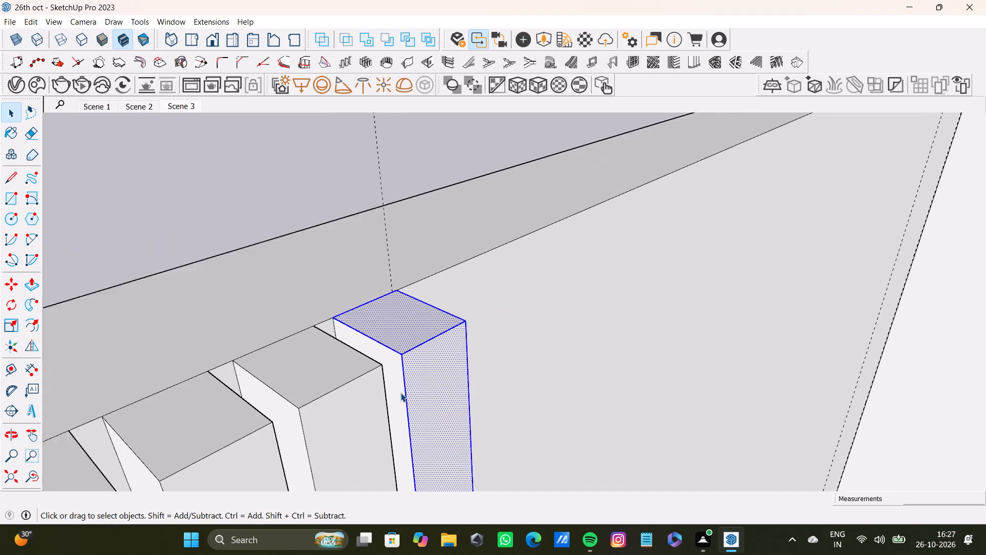
shift+double_click(393, 365)
middle_drag(431, 368, 246, 391)
scroll(352, 362, down, 9)
middle_drag(368, 355, 323, 361)
scroll(323, 361, up, 1)
key(m)
scroll(358, 301, up, 6)
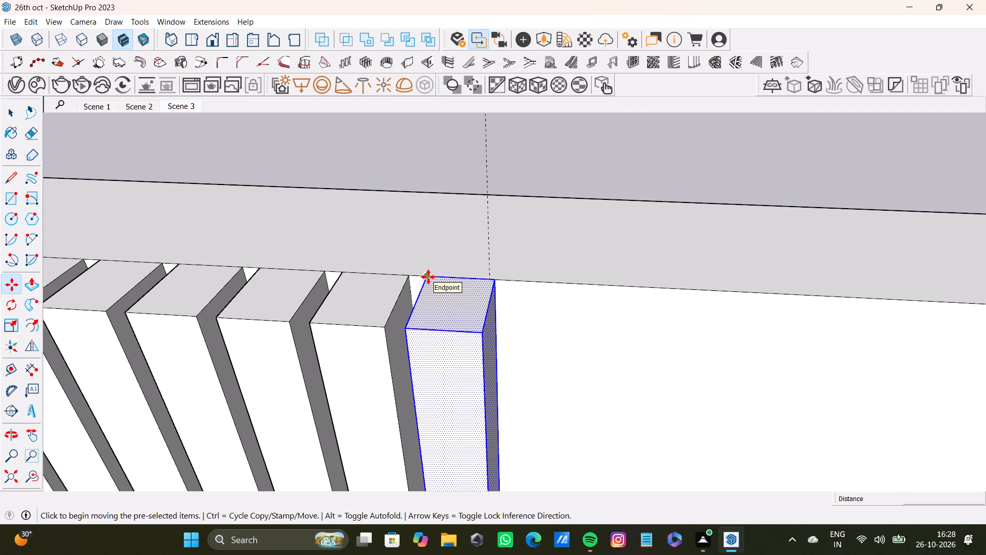
ctrl+click(428, 277)
scroll(488, 307, down, 12)
shift+middle_drag(681, 342, 362, 319)
scroll(429, 316, down, 8)
shift+middle_drag(657, 355, 654, 351)
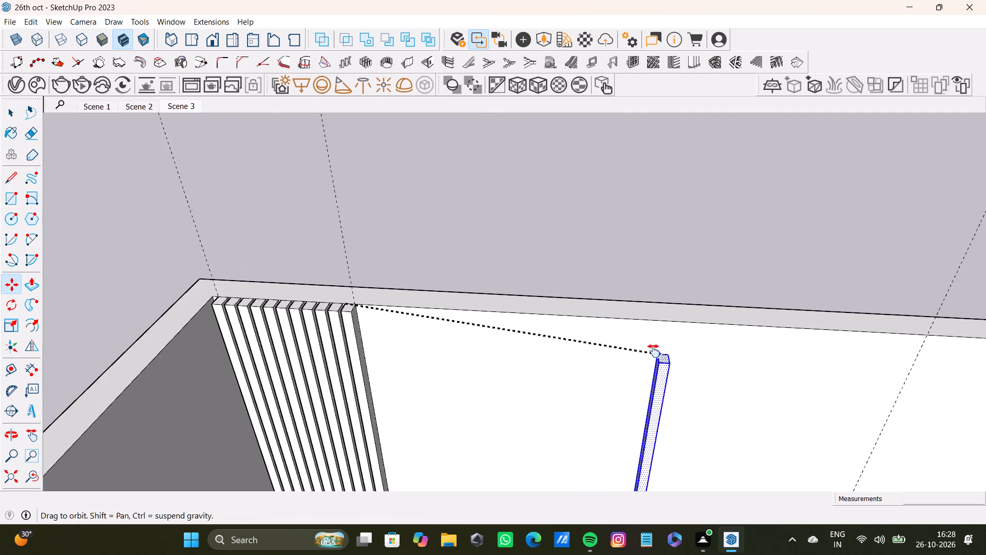
shift+middle_drag(654, 351, 451, 285)
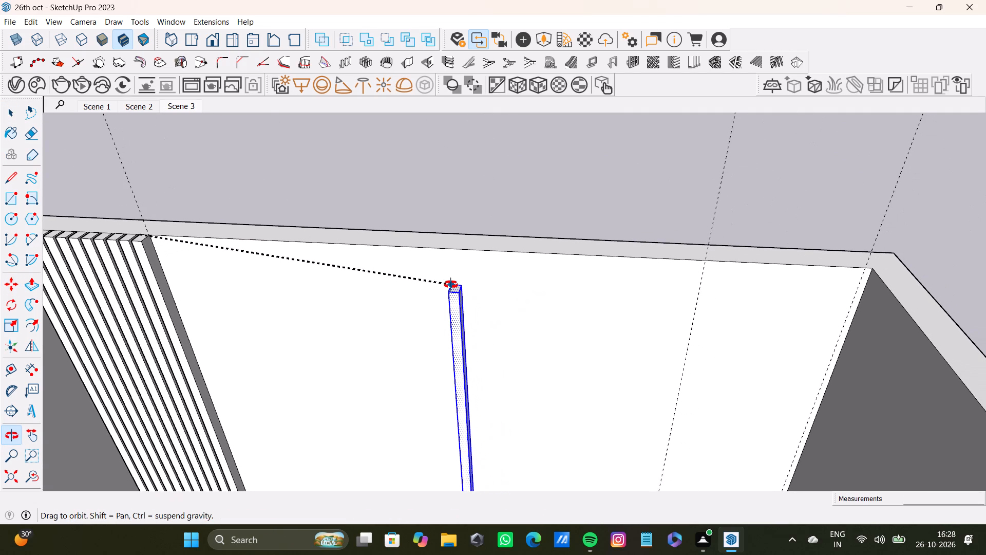
shift+middle_drag(451, 285, 476, 287)
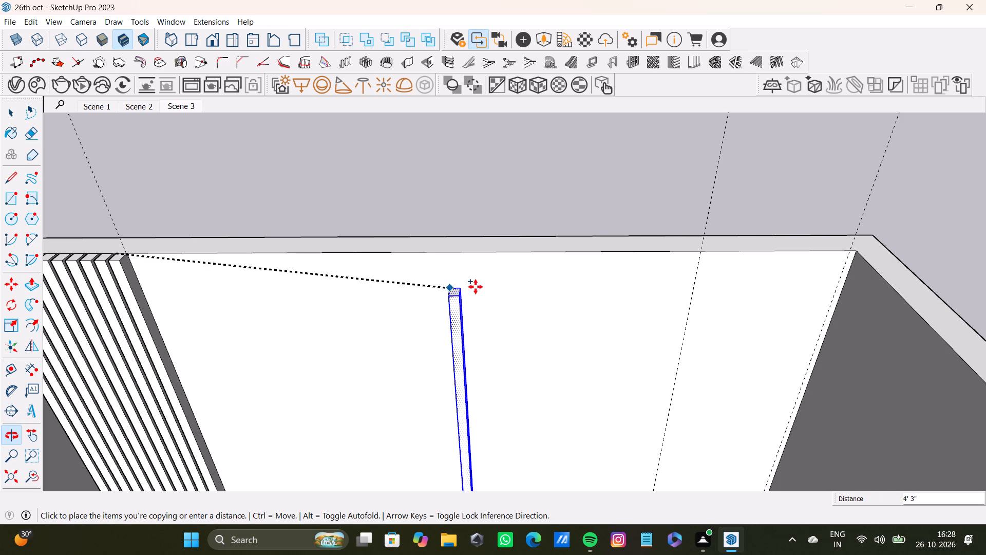
click(693, 249)
Copy the strip at the third guide about 1' 10 9/16" to the last guide, beside the opposite side wall.
scroll(598, 339, down, 9)
shift+middle_drag(597, 338, 494, 302)
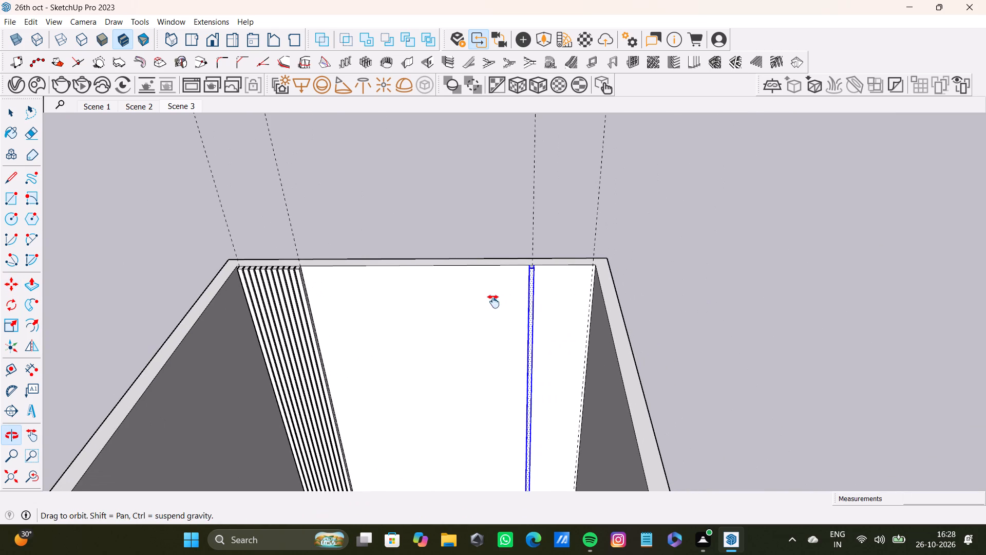
shift+middle_drag(494, 302, 490, 295)
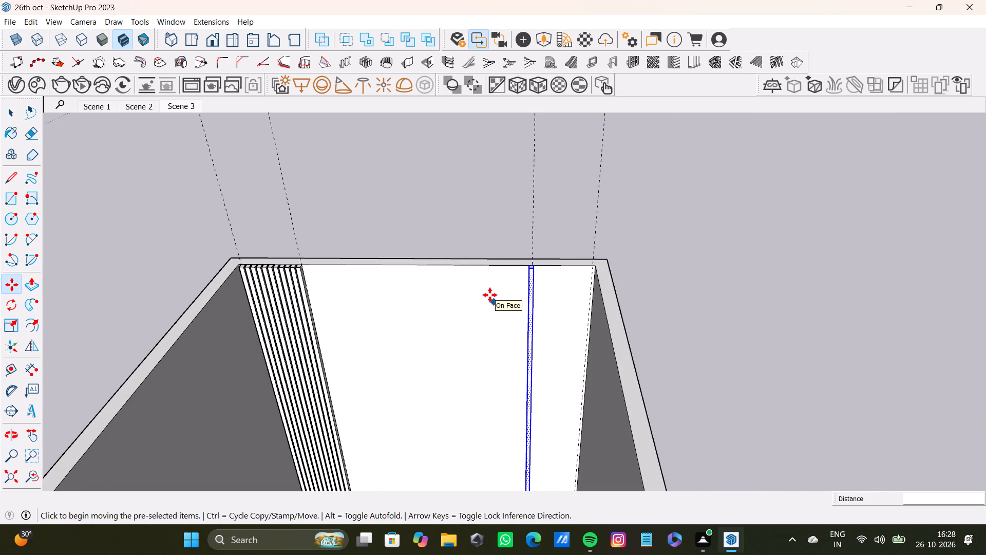
scroll(504, 269, up, 16)
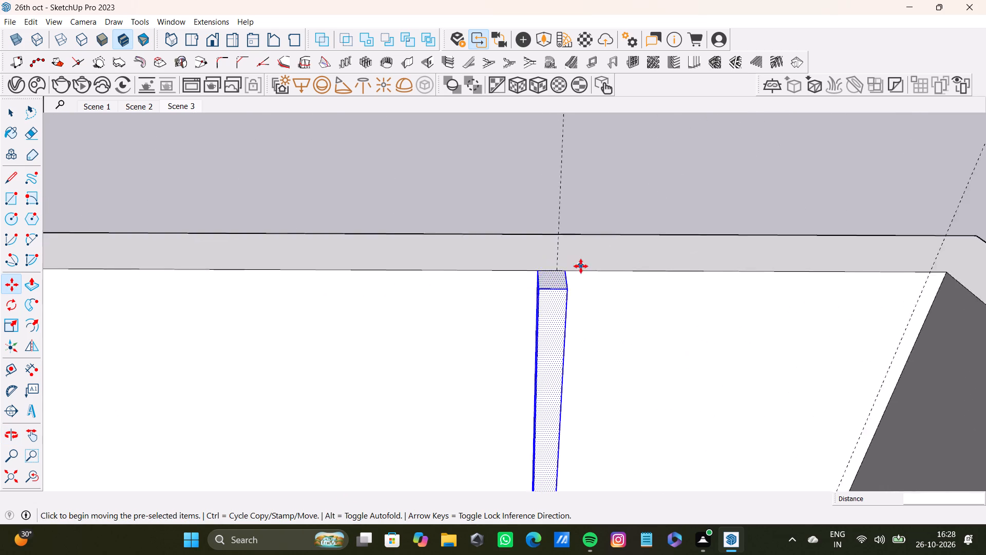
scroll(581, 266, up, 5)
ctrl+click(534, 270)
scroll(599, 268, down, 7)
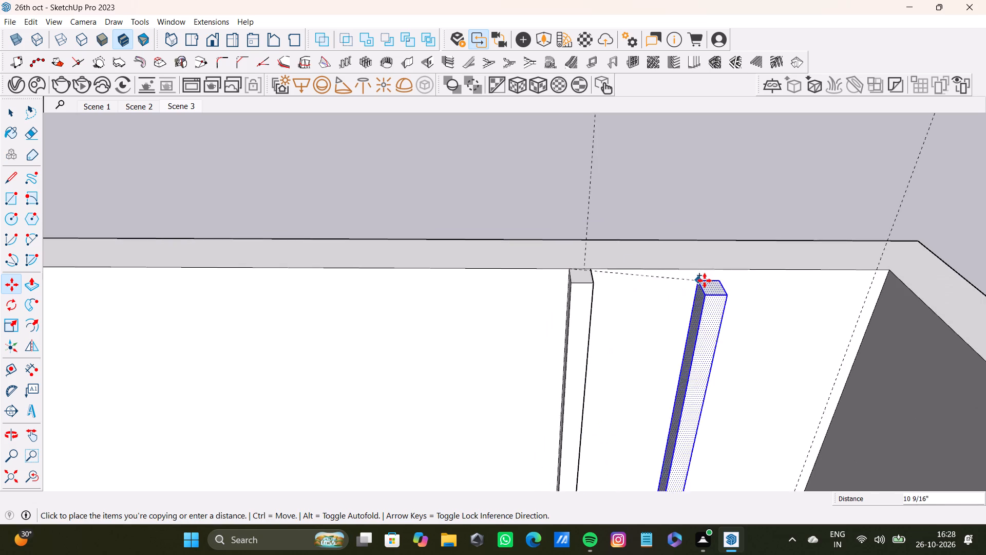
shift+middle_drag(705, 281, 515, 279)
scroll(515, 279, down, 1)
click(650, 272)
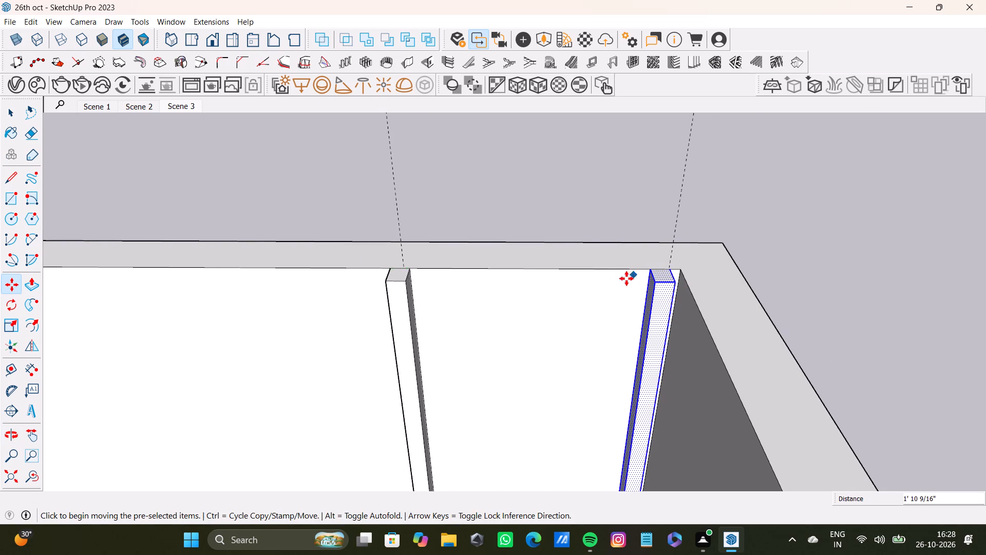
Divide the copy distance by 10 to fill the second guide-marked section with evenly spaced strips.
scroll(627, 279, down, 7)
middle_drag(623, 283, 600, 298)
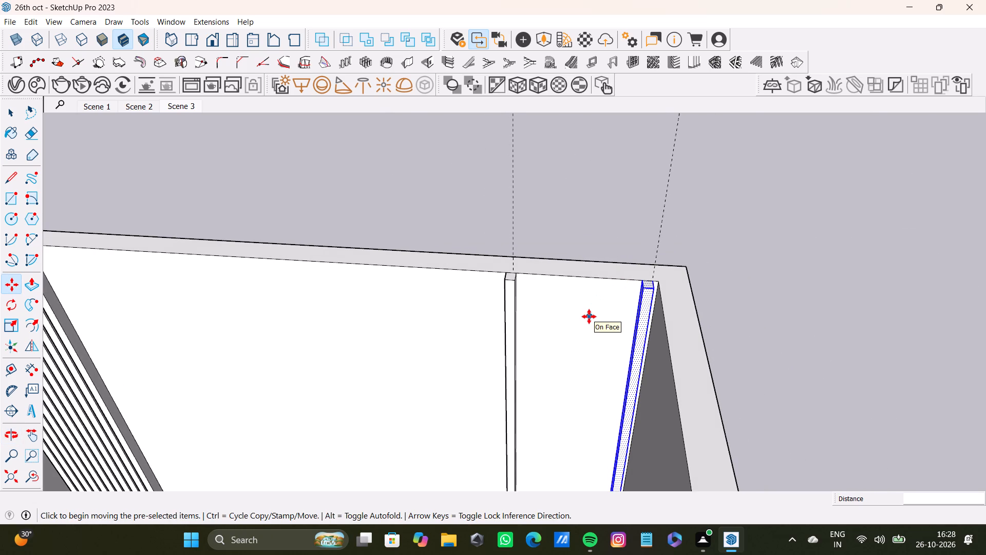
text(/10)
key(Return)
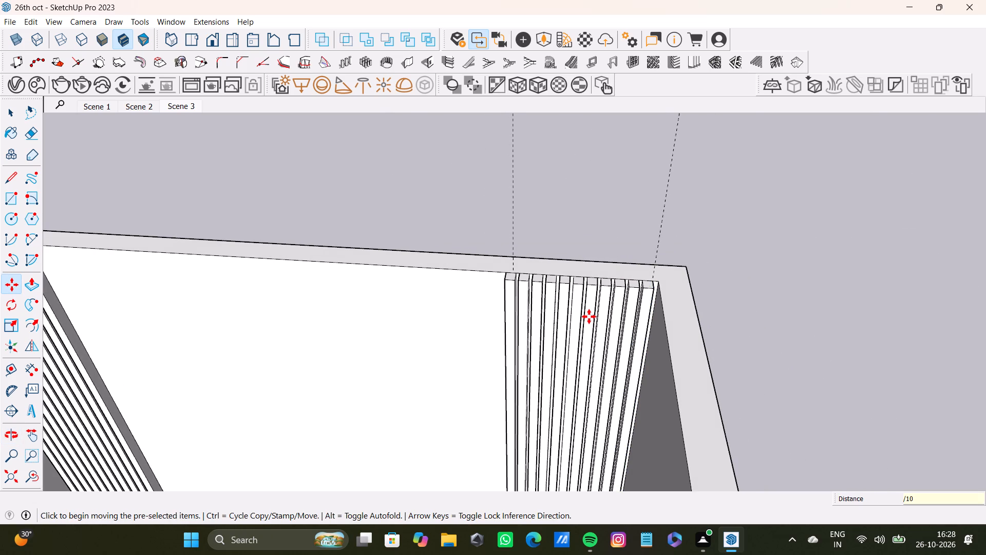
scroll(566, 328, down, 9)
key(space)
Place a vertical guide about 1" from the inner edge of the left strip group on the back wall.
middle_drag(488, 381, 485, 343)
shift+scroll(468, 367, down, 4)
shift+middle_drag(450, 379, 473, 343)
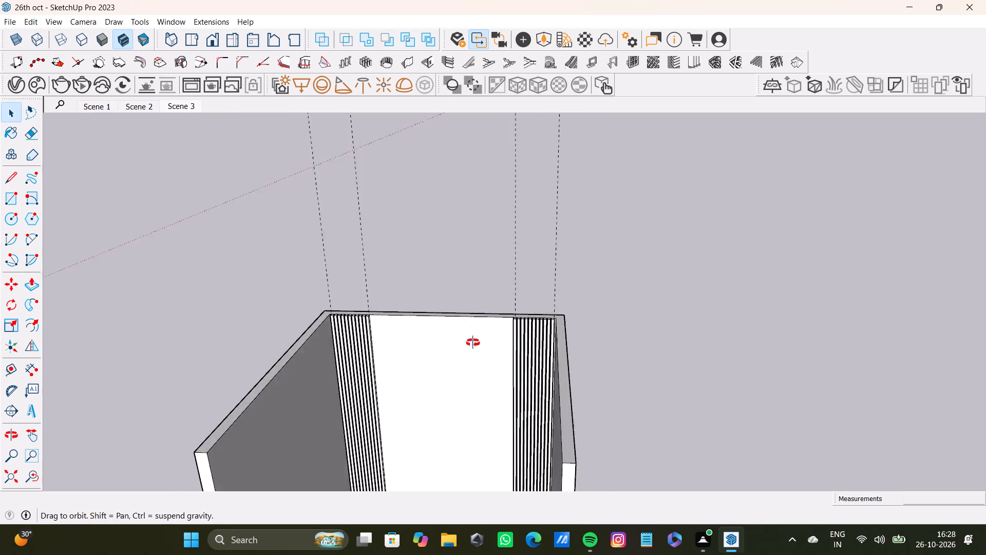
shift+middle_drag(473, 343, 675, 279)
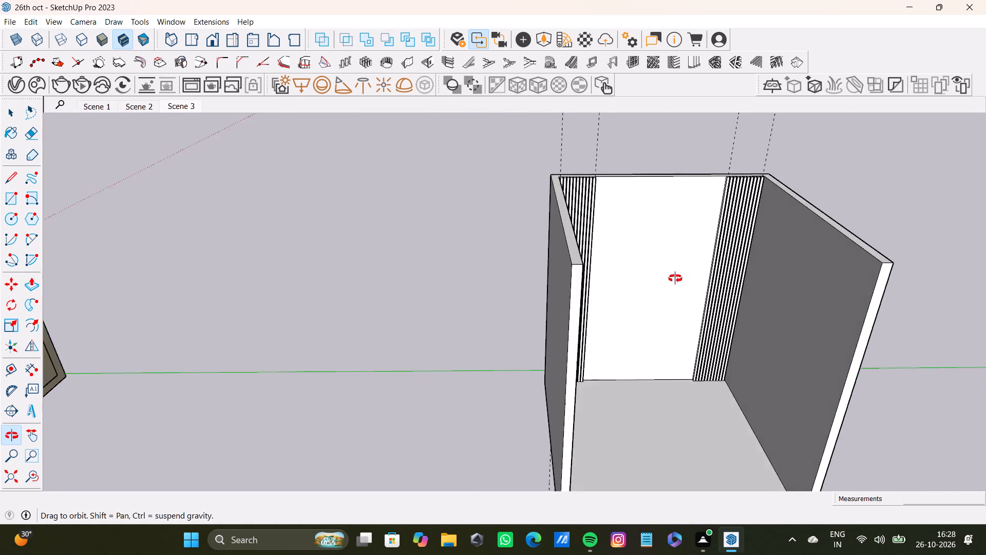
shift+middle_drag(675, 279, 540, 287)
scroll(465, 253, up, 7)
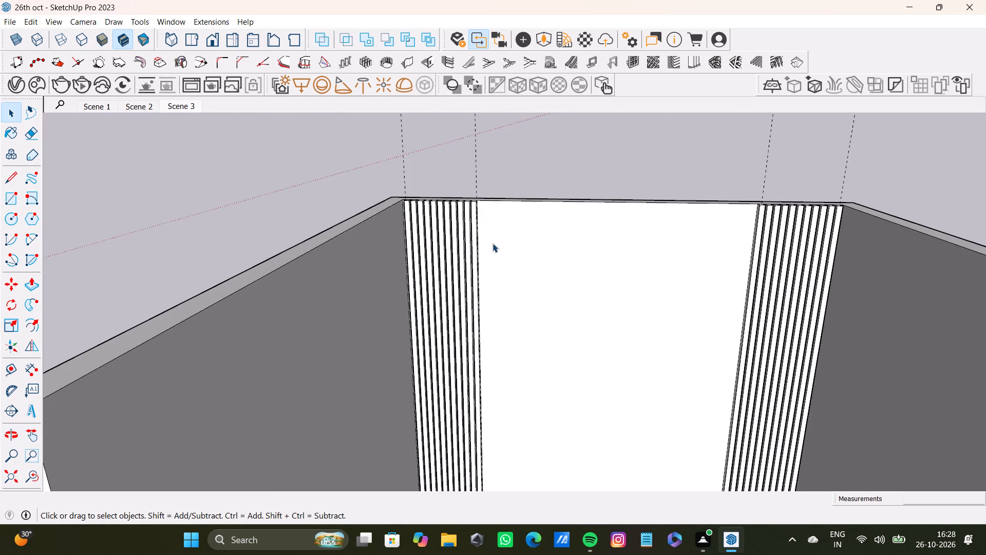
key(t)
scroll(494, 247, up, 8)
middle_drag(477, 275, 403, 309)
scroll(460, 281, up, 4)
click(464, 276)
scroll(498, 292, down, 2)
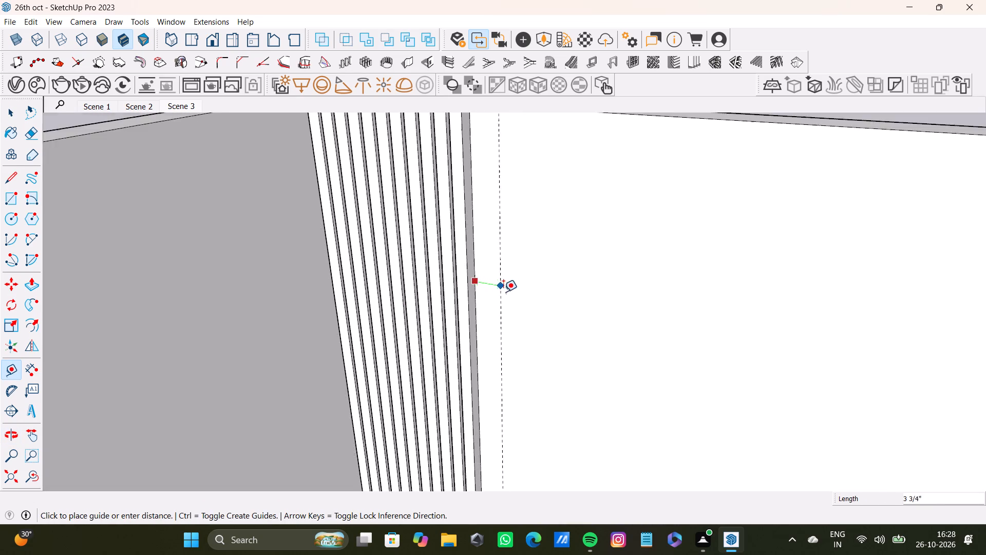
scroll(503, 292, down, 6)
middle_drag(504, 311, 558, 311)
scroll(556, 311, down, 4)
middle_drag(542, 317, 468, 312)
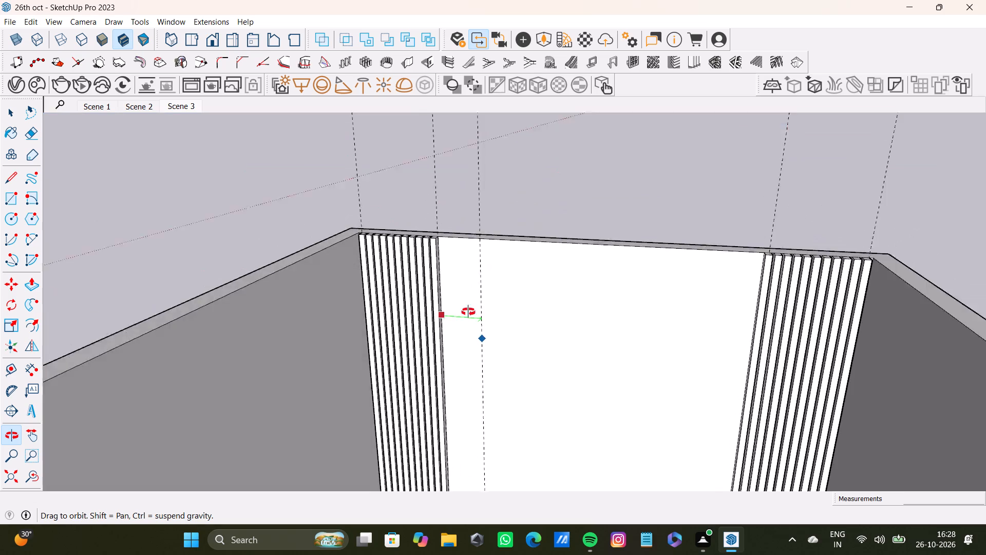
middle_drag(468, 312, 473, 271)
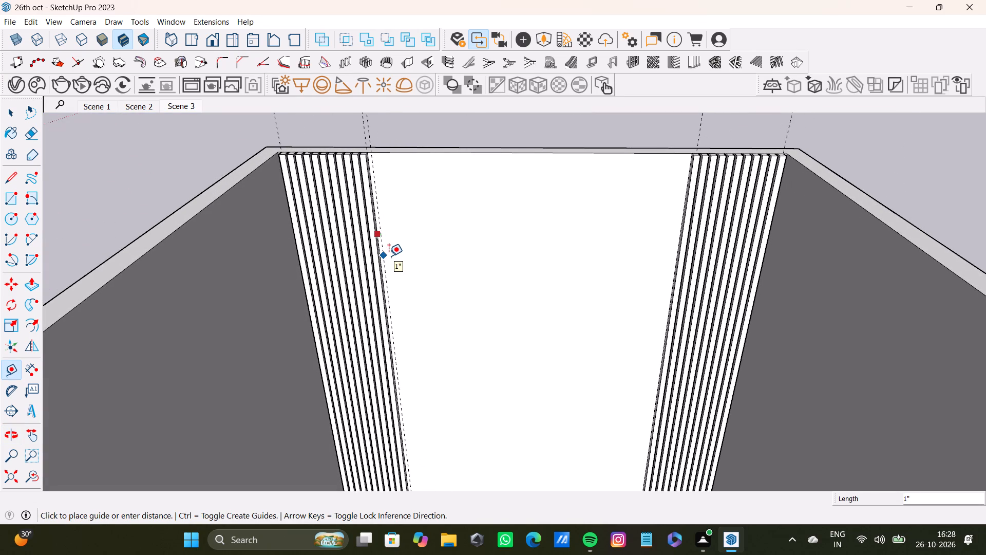
scroll(389, 256, up, 2)
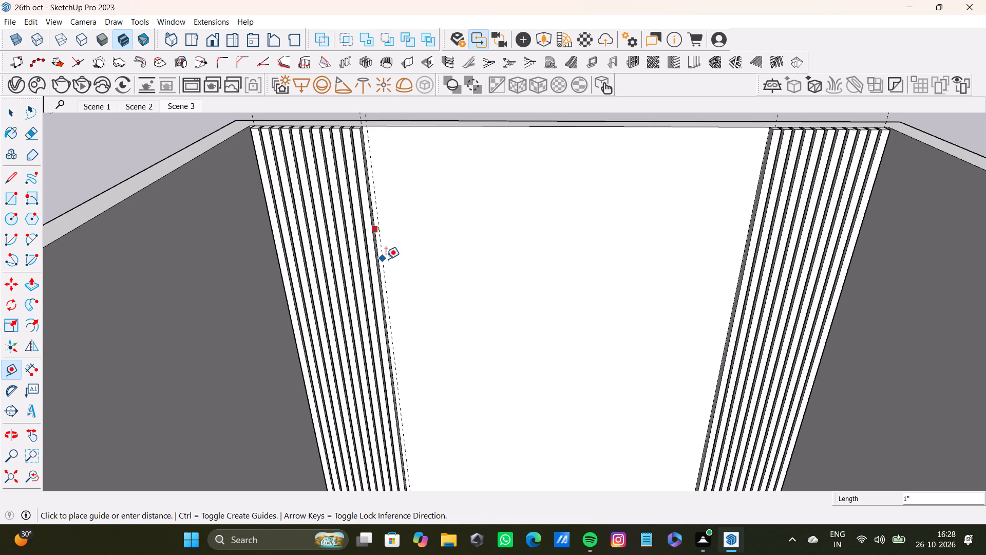
click(386, 259)
Place a matching vertical guide just inside the inner edge of the right strip group.
scroll(771, 129, up, 3)
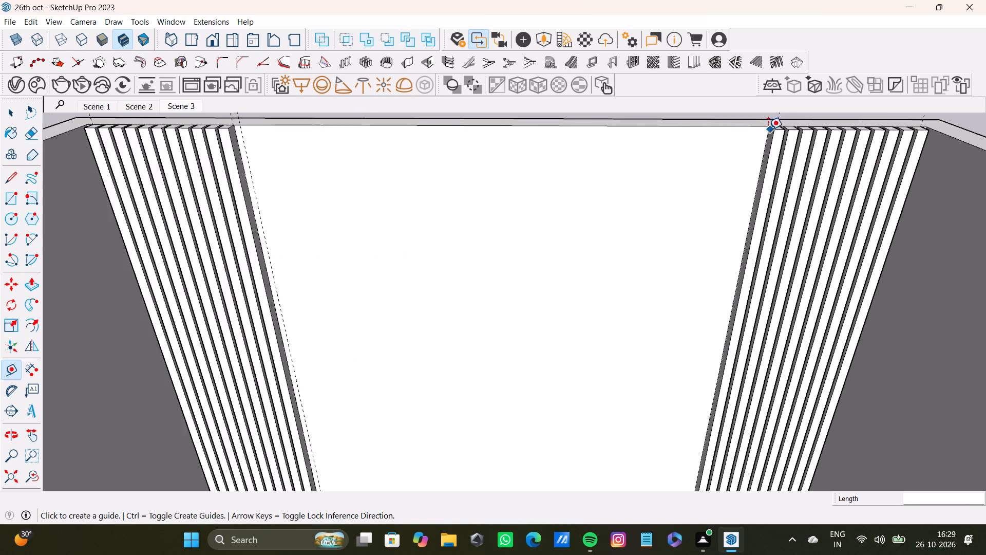
scroll(768, 129, up, 8)
click(773, 159)
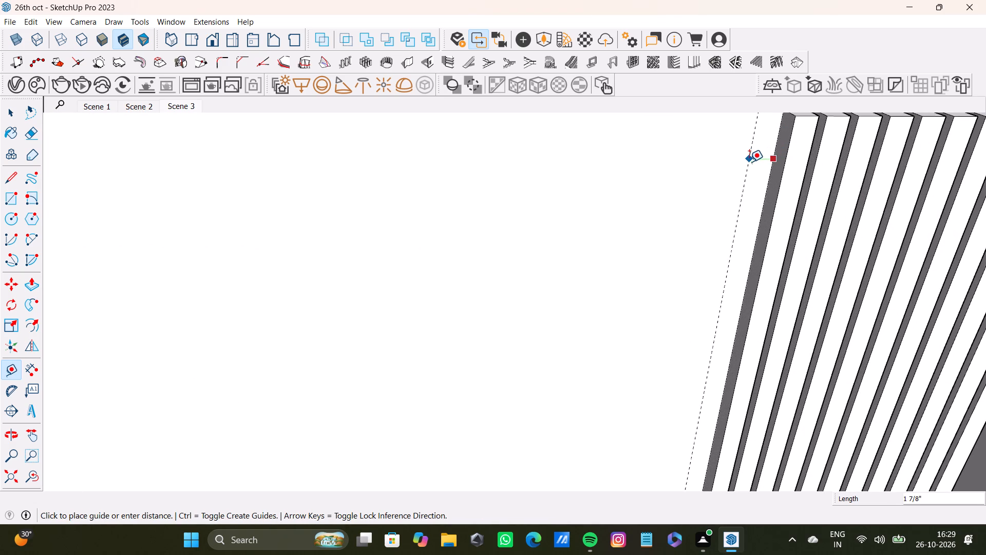
click(756, 166)
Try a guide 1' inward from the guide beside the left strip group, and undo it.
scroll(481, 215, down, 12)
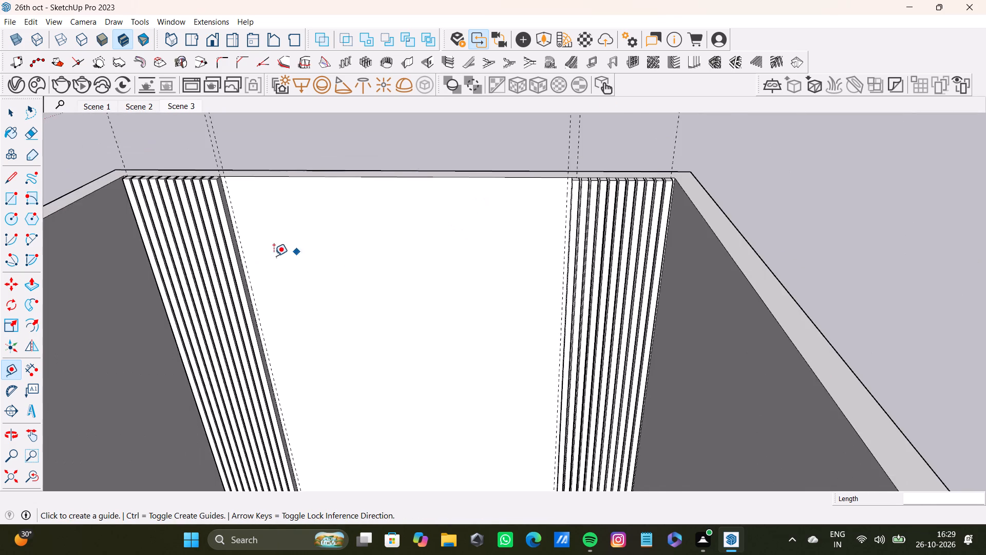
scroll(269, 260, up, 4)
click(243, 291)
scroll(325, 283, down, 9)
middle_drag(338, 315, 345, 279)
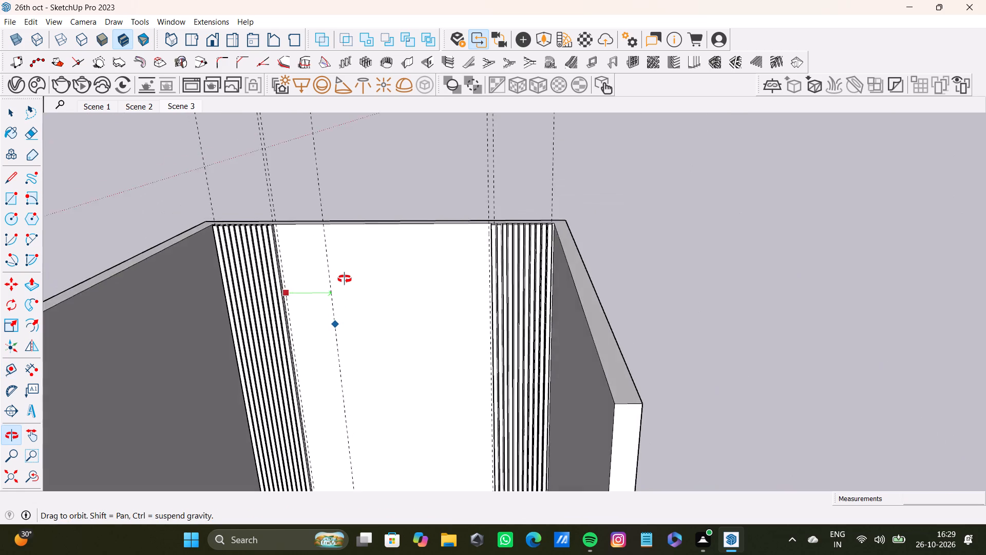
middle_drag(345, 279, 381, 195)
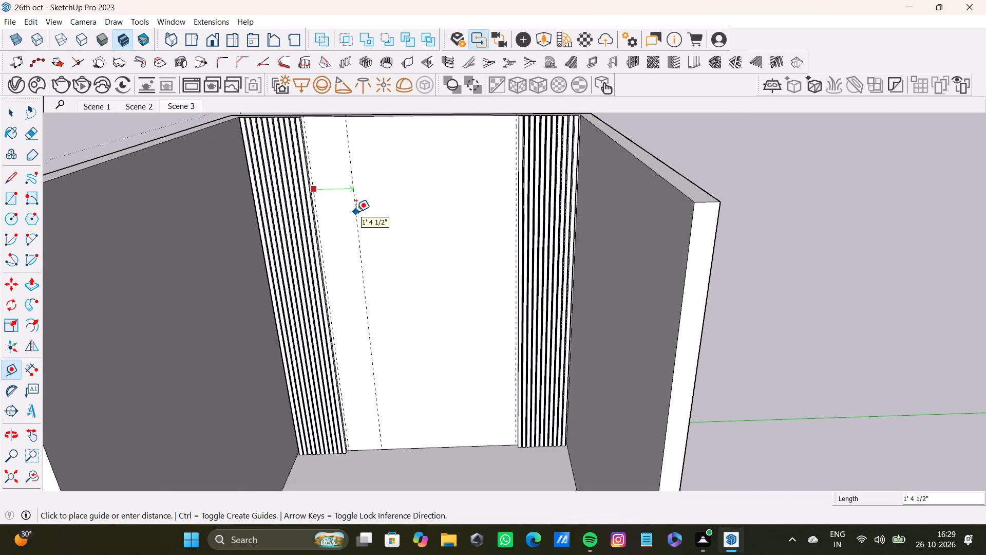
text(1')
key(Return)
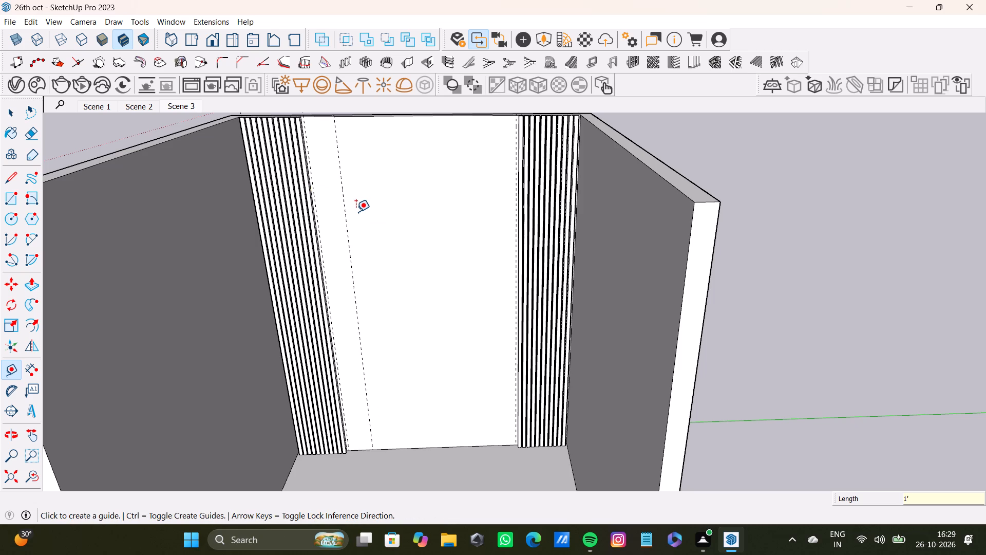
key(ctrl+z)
Place a guide 2' inward from the guide beside the left strip group, on the blank wall section.
scroll(330, 241, up, 4)
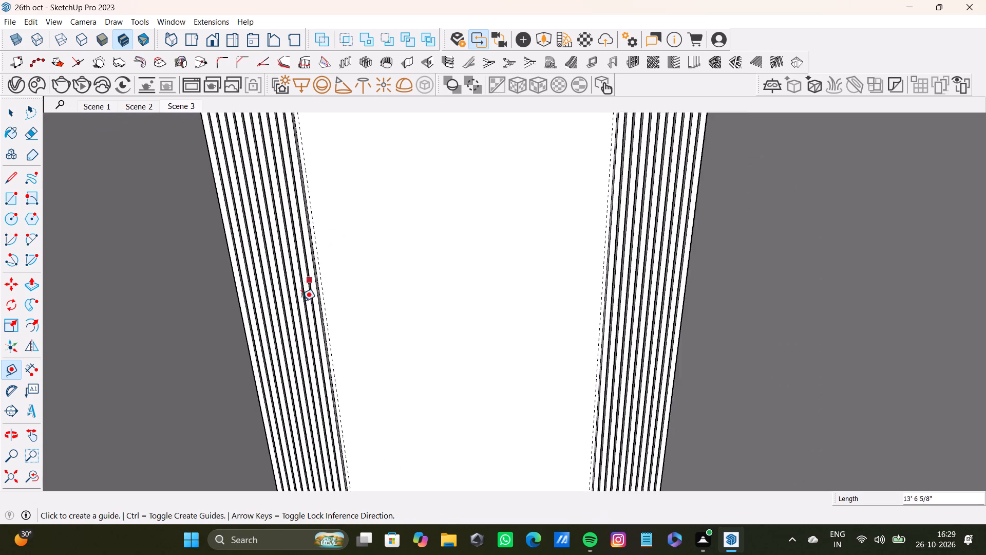
scroll(301, 301, up, 2)
click(337, 354)
scroll(355, 350, down, 12)
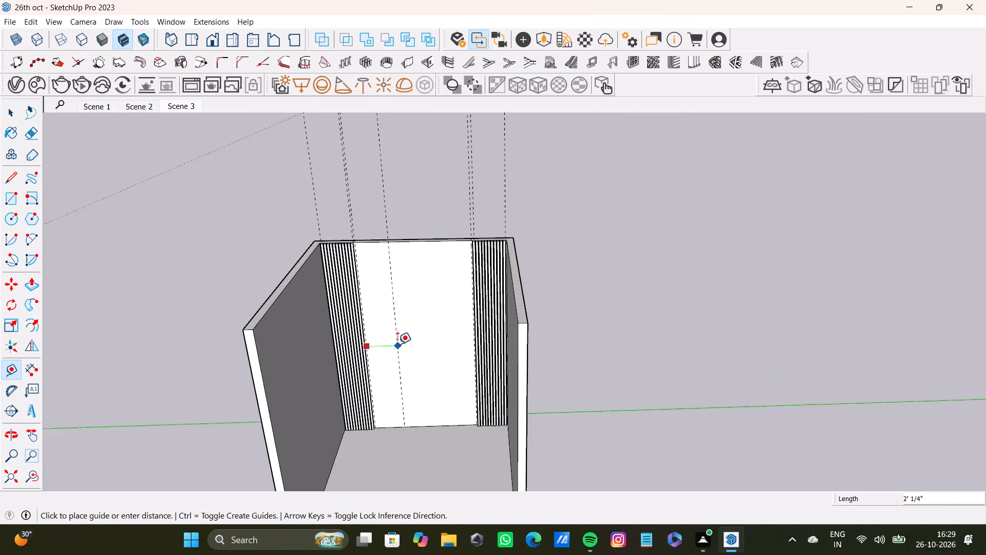
middle_drag(398, 344, 403, 304)
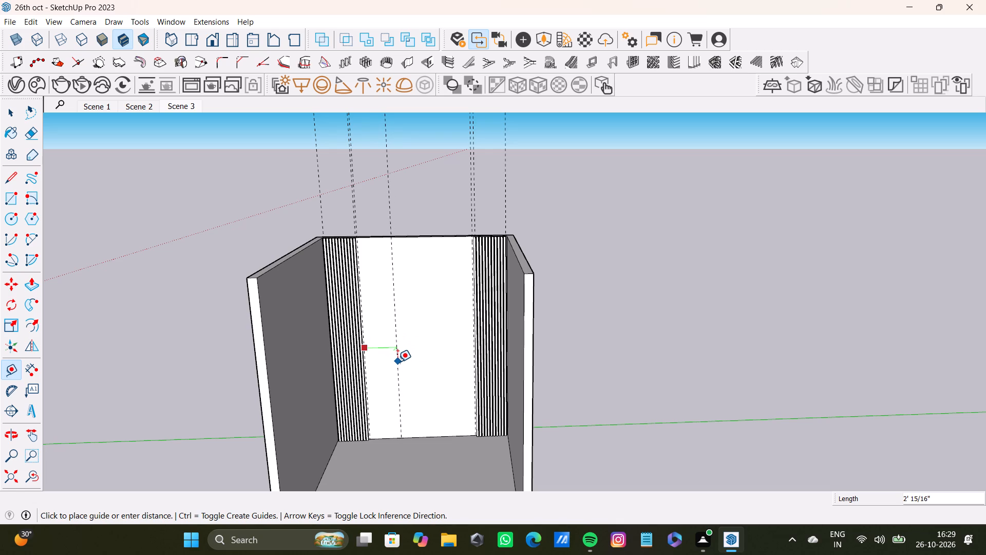
text(2')
key(Return)
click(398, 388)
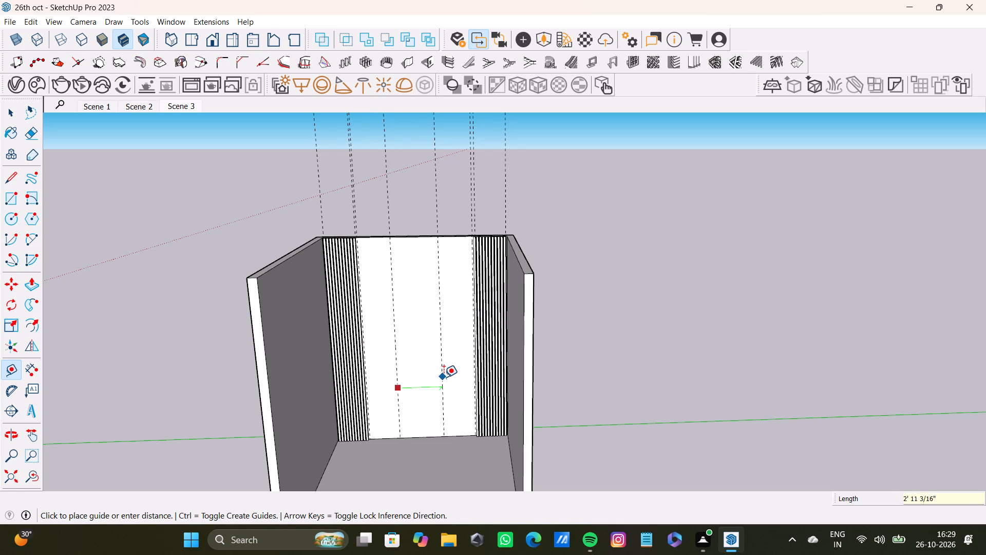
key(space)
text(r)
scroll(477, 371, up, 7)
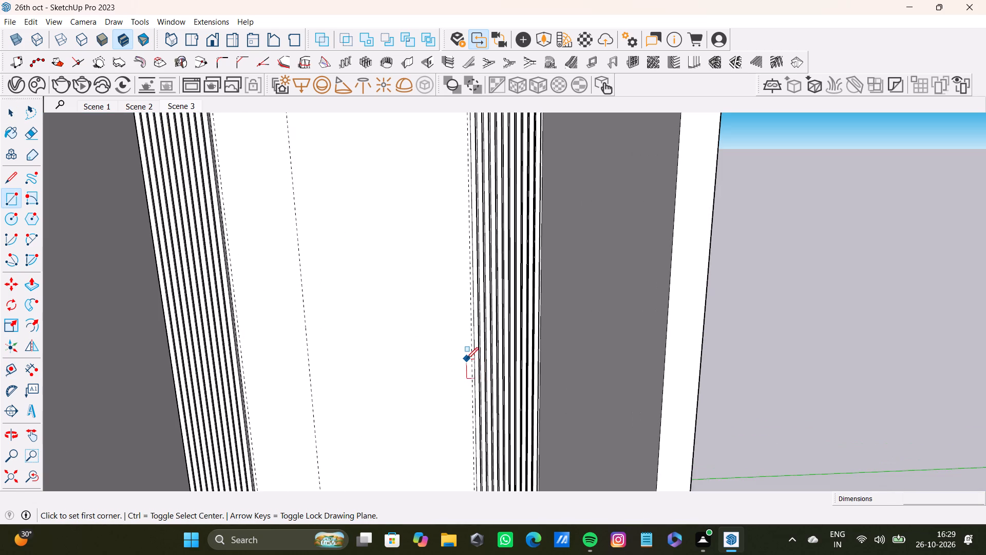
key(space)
Place a guide 2' inward from the guide beside the right strip group.
key(t)
scroll(472, 368, up, 3)
scroll(396, 357, up, 5)
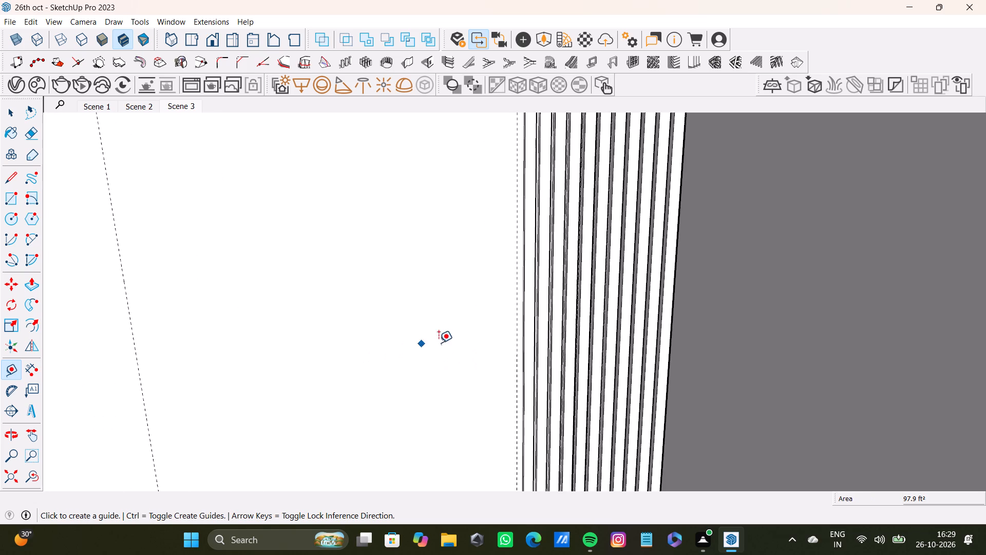
click(516, 358)
scroll(392, 345, down, 9)
shift+middle_drag(392, 343, 400, 397)
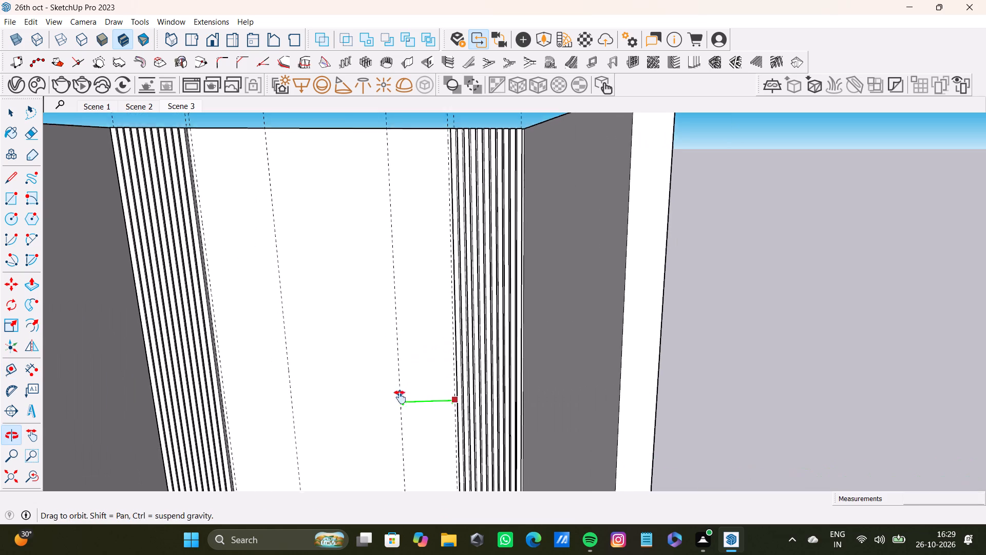
shift+middle_drag(400, 397, 400, 398)
text(2')
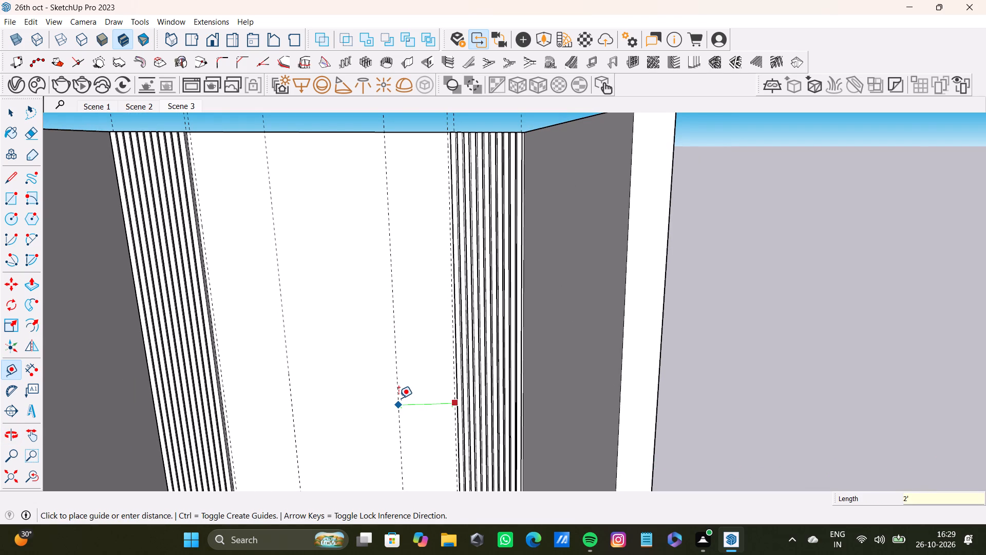
key(Return)
Place a guide midway between the two inner guides, about 1' 6 9/16" from the left one.
scroll(403, 366, down, 8)
middle_click(404, 354)
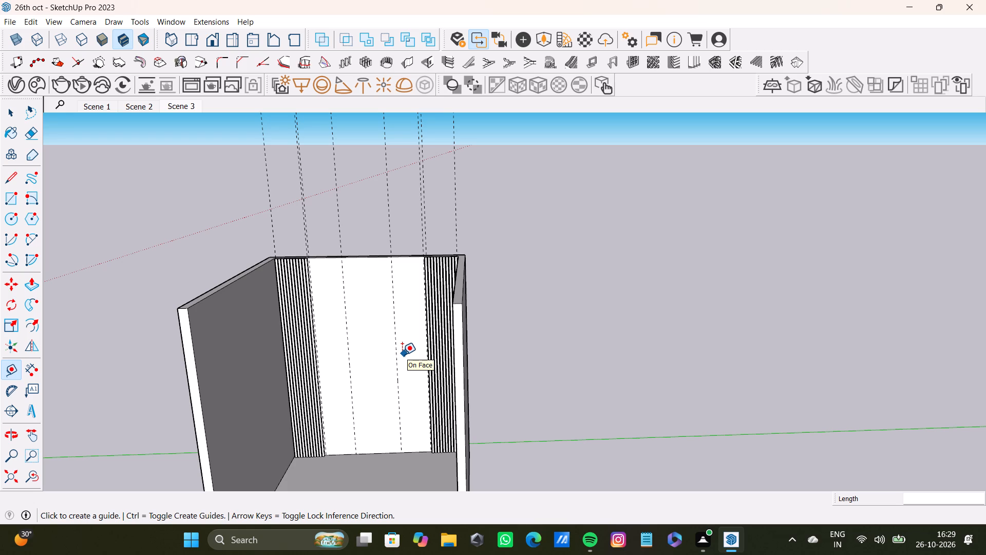
click(350, 345)
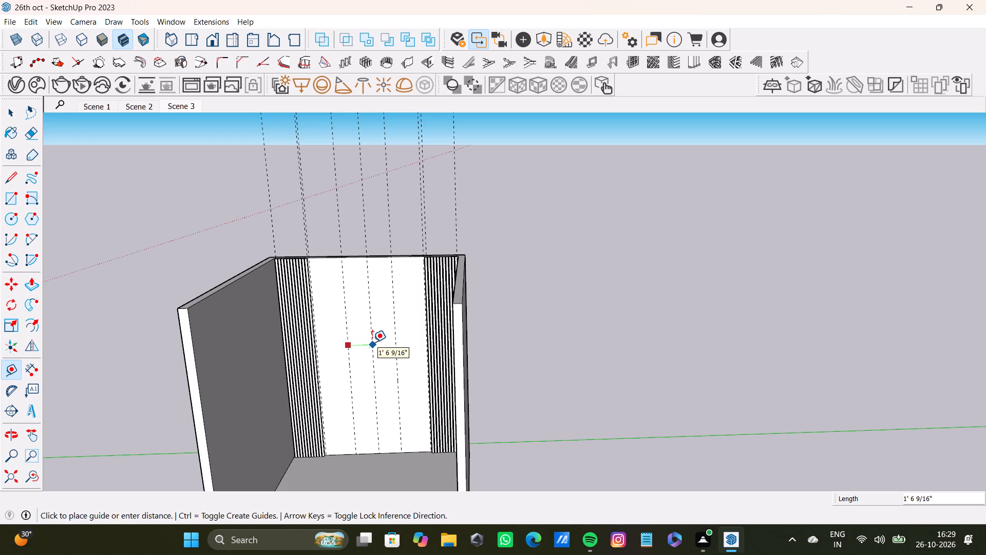
click(372, 342)
Offset a second guide 0.5" to the right of each of the three middle guides on the blank wall section.
scroll(348, 302, up, 15)
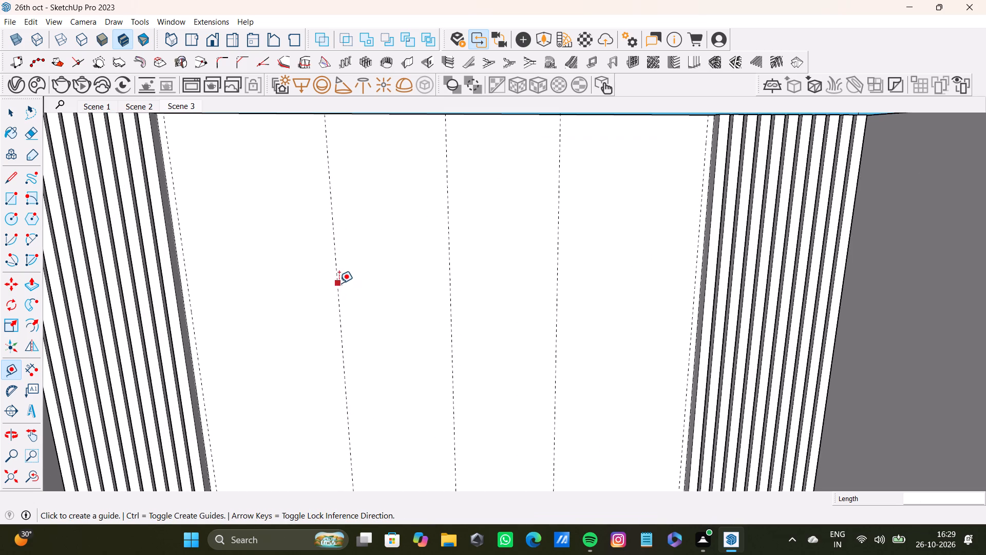
click(339, 283)
text(0.5")
key(Return)
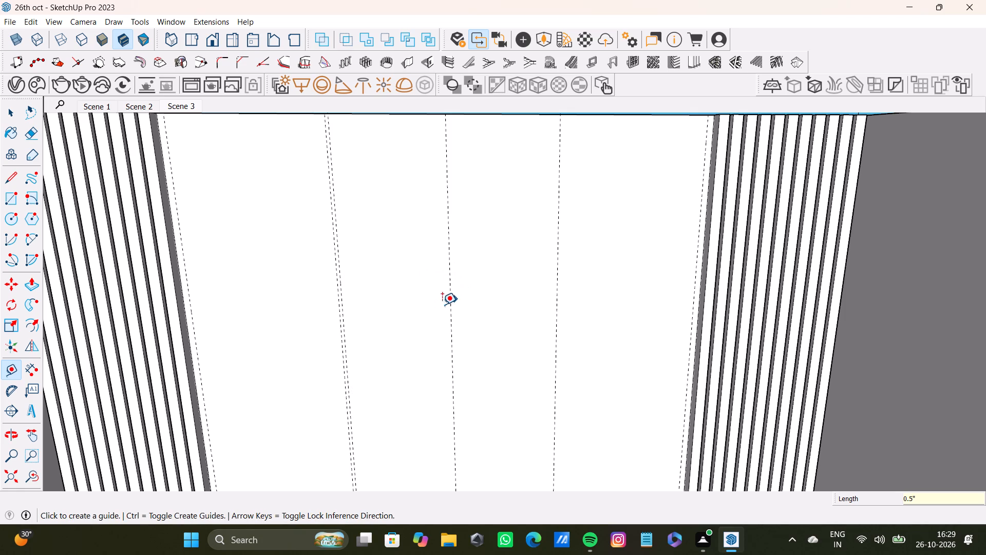
click(453, 327)
text(0.5")
key(Return)
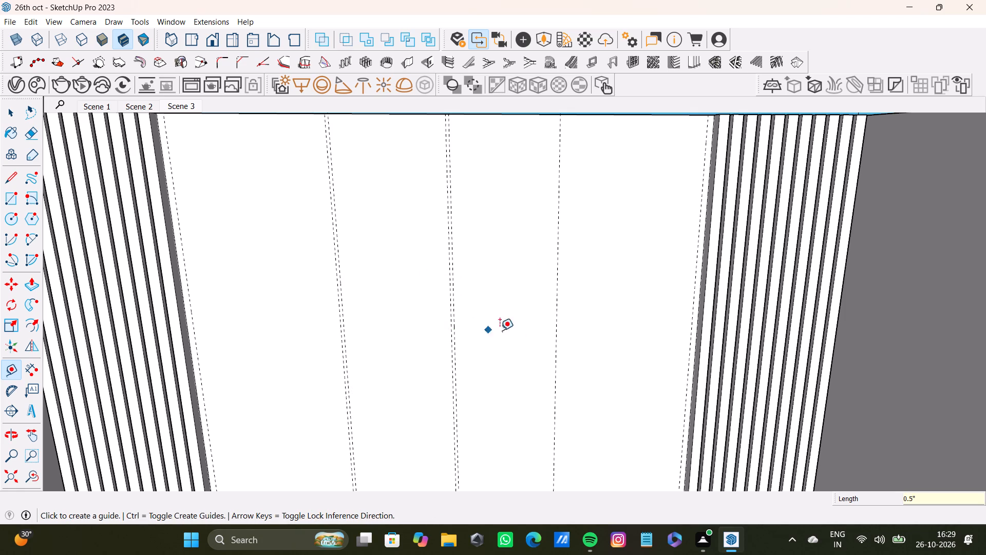
click(558, 373)
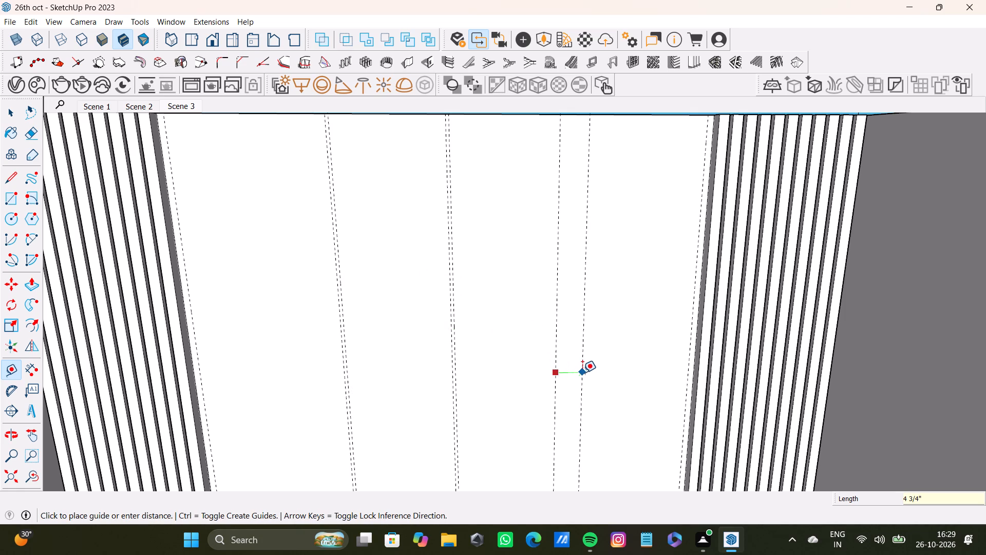
text(0.5")
key(Return)
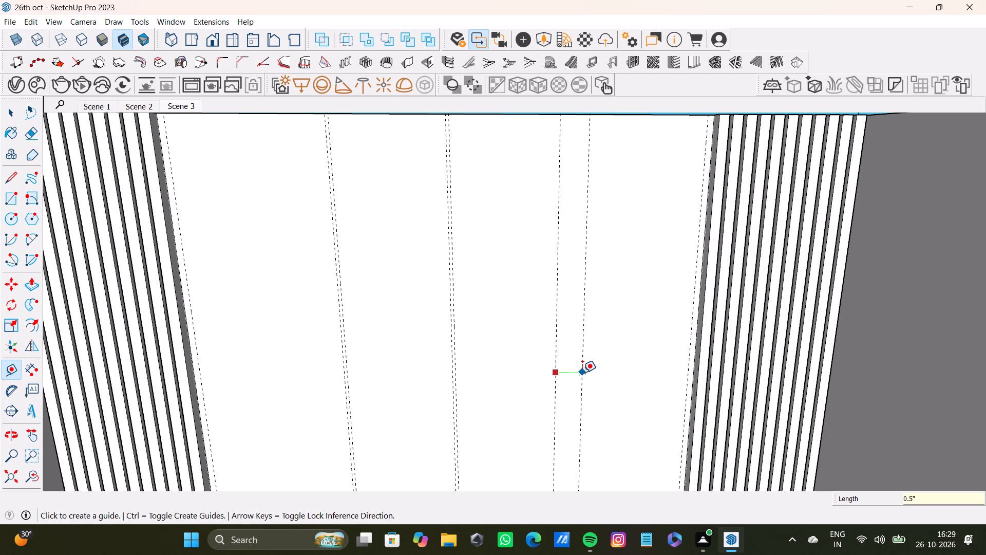
Offset a guide 0.5" inward from each of the two outer guides beside the strip groups.
click(690, 351)
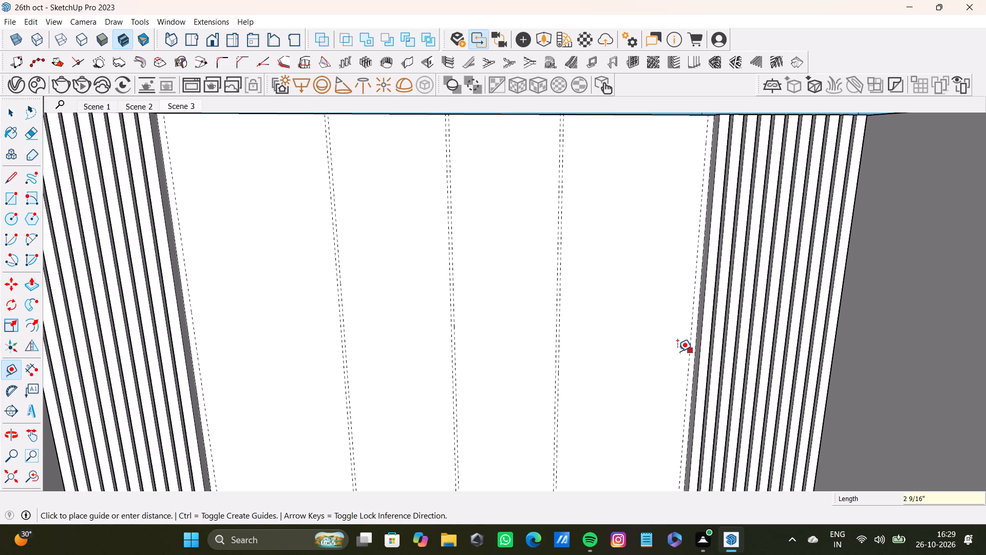
text(0,)
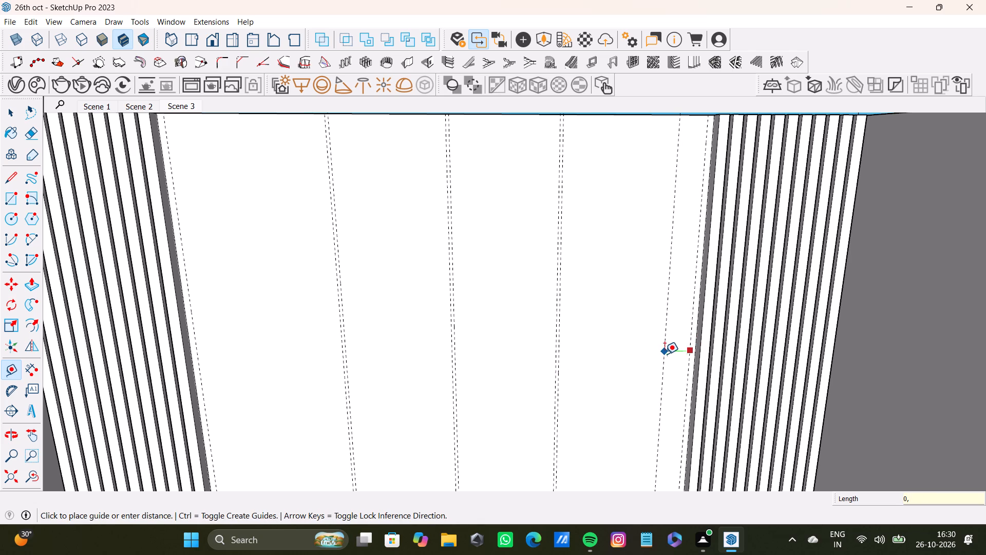
key(BackSpace)
text(.5)
key(shift+quotedbl)
key(Return)
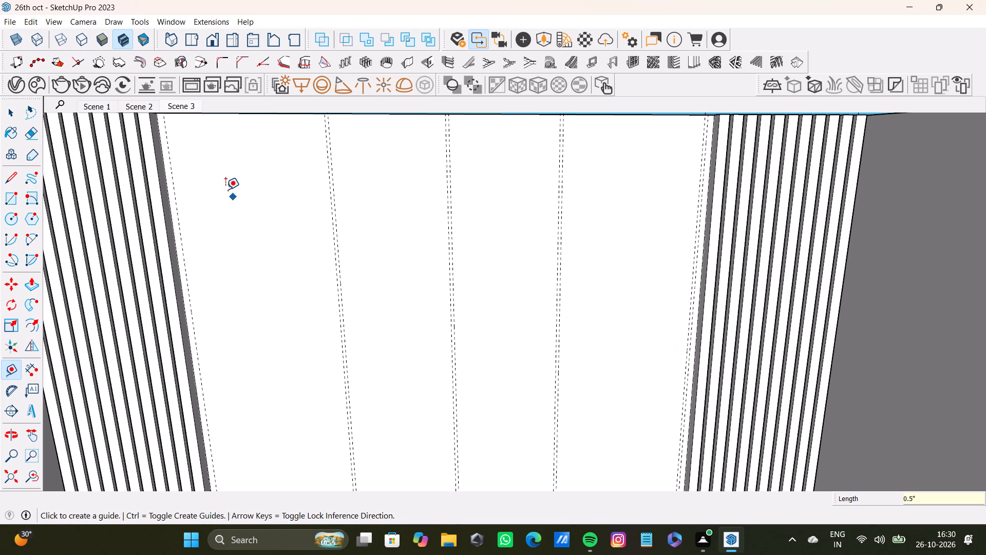
click(200, 362)
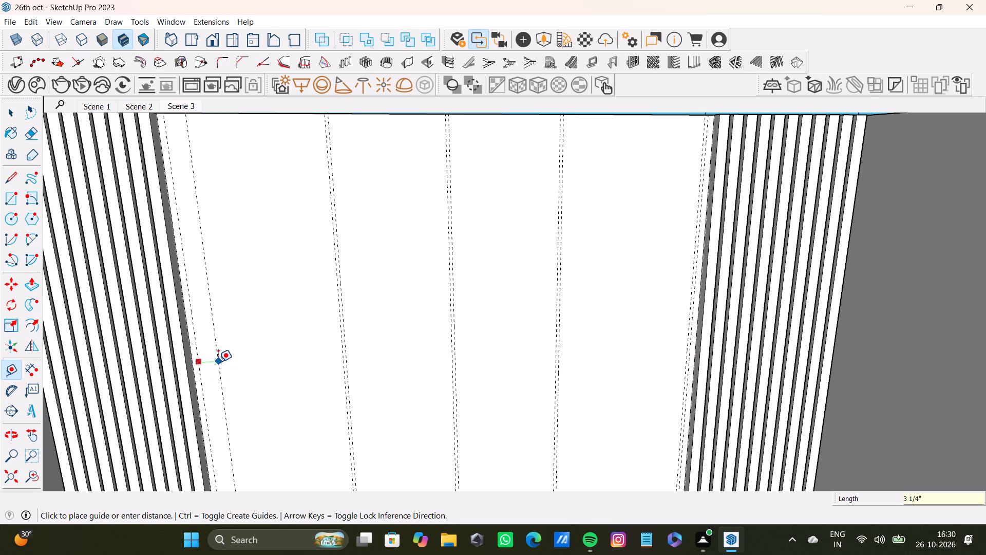
text(0.5)
key(shift+quotedbl)
key(Return)
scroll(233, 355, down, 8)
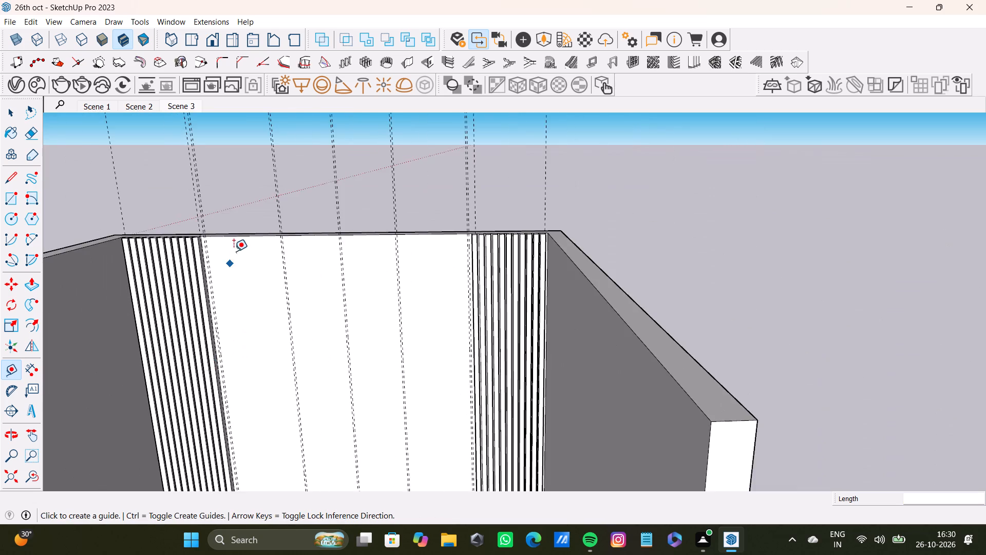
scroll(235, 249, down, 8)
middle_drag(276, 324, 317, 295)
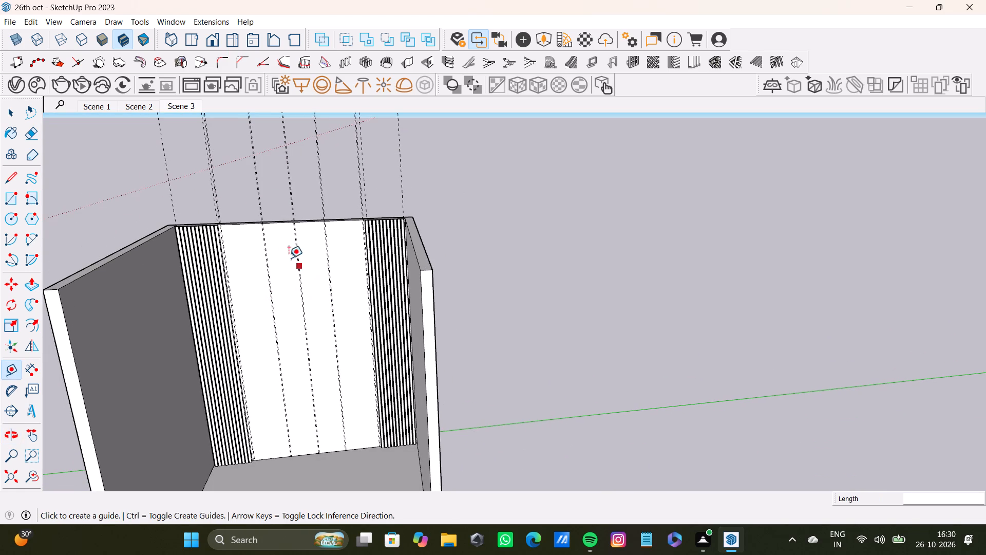
Place a horizontal guide across the blank wall section, about 4' 7" below the wall's top edge.
scroll(214, 249, down, 7)
middle_drag(254, 287, 289, 289)
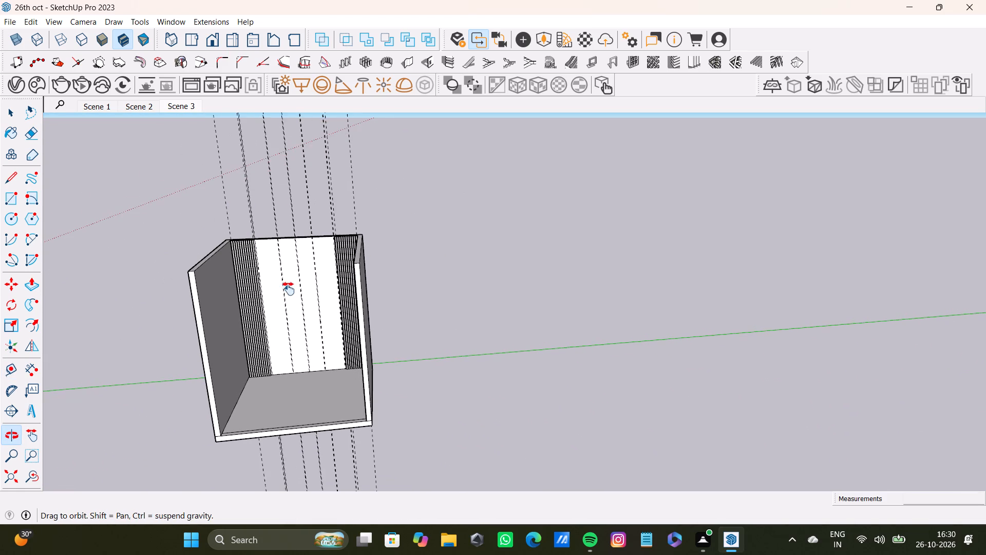
middle_drag(289, 289, 330, 311)
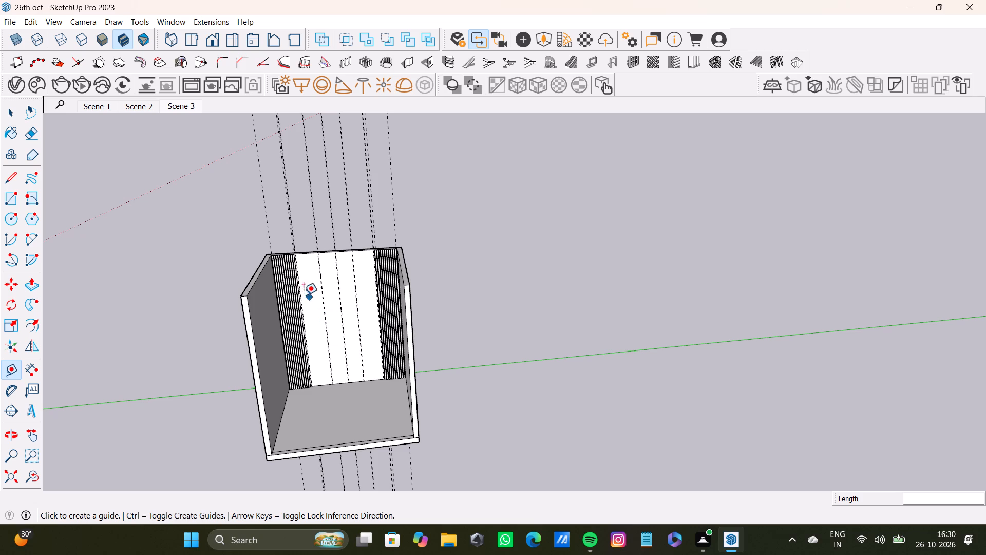
middle_drag(371, 298, 345, 275)
scroll(313, 229, up, 9)
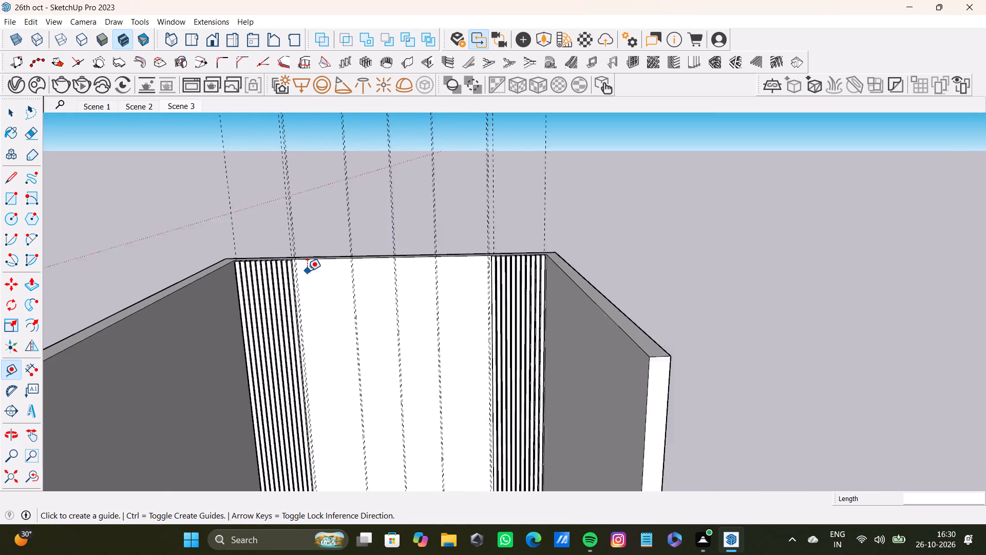
scroll(307, 271, up, 10)
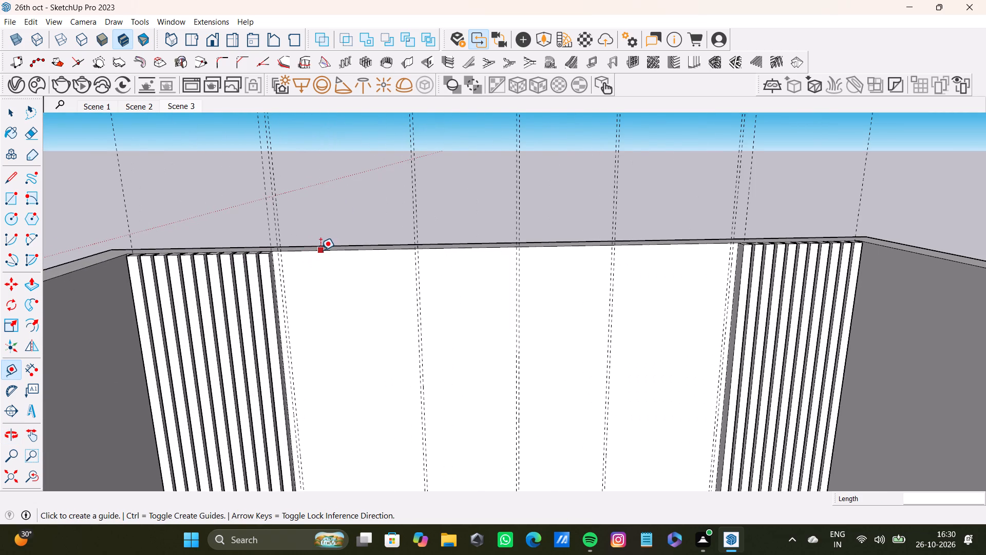
scroll(289, 281, down, 3)
middle_drag(292, 286, 269, 368)
key(t)
scroll(338, 261, up, 7)
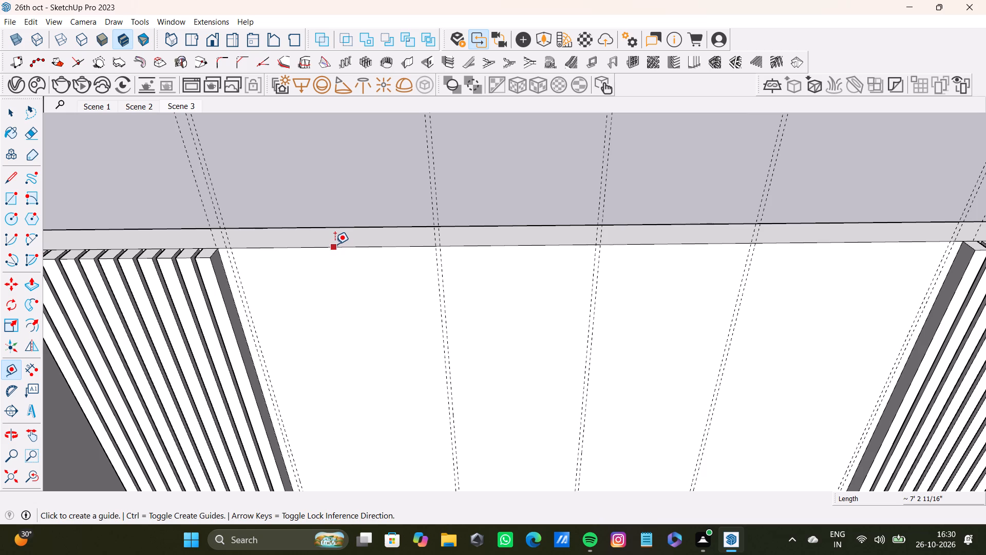
click(339, 248)
scroll(344, 290, down, 3)
middle_drag(371, 298, 346, 212)
scroll(462, 306, down, 2)
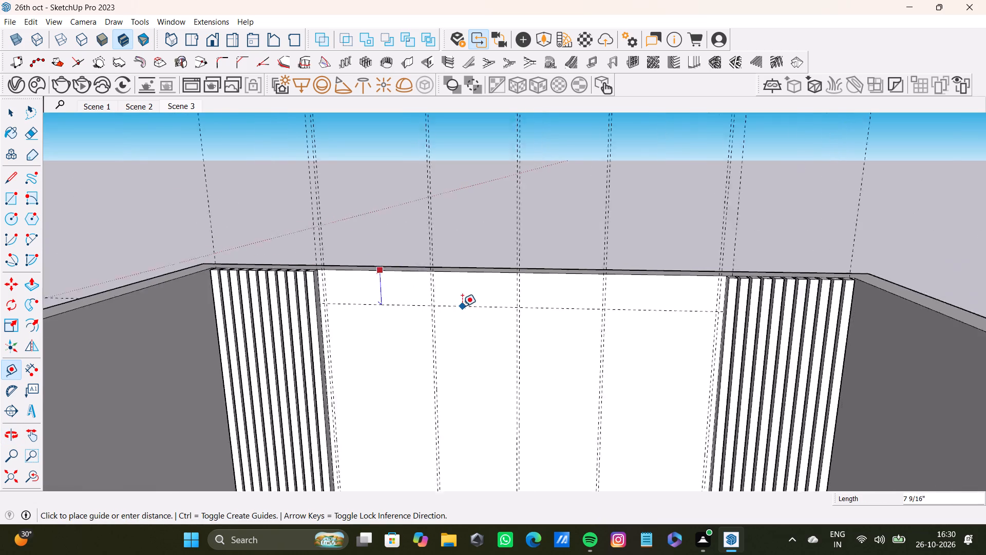
scroll(462, 306, down, 6)
middle_drag(463, 321, 412, 242)
scroll(412, 242, down, 4)
middle_drag(437, 304, 437, 225)
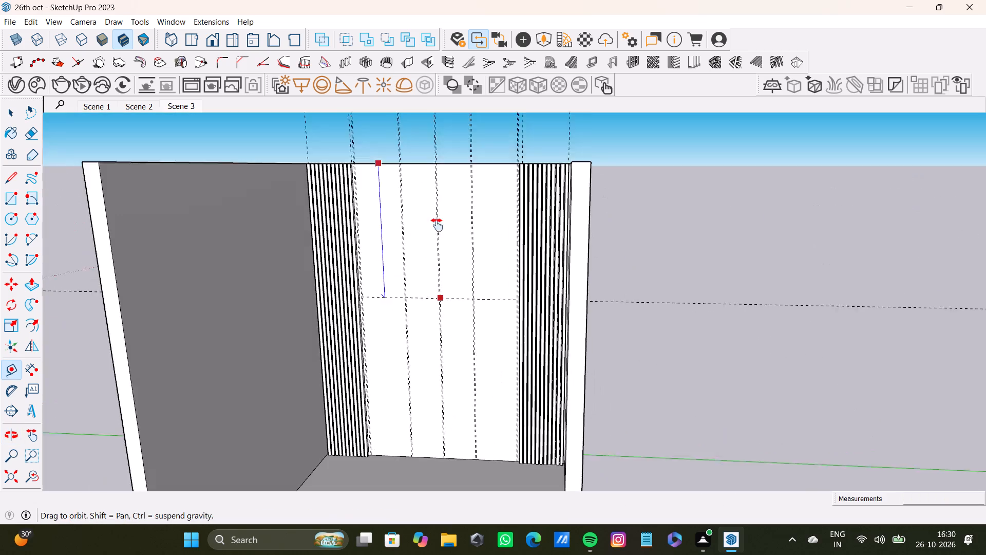
middle_drag(437, 225, 440, 198)
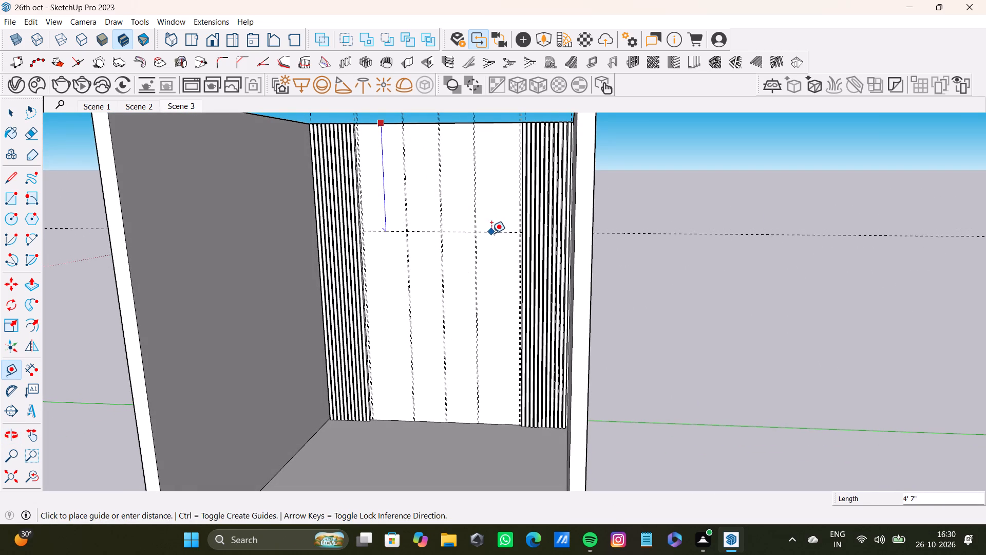
click(491, 234)
Offset a horizontal guide upward from the new horizontal guide, placing it just below the wall's top edge.
scroll(305, 213, up, 8)
shift+middle_drag(395, 246, 320, 339)
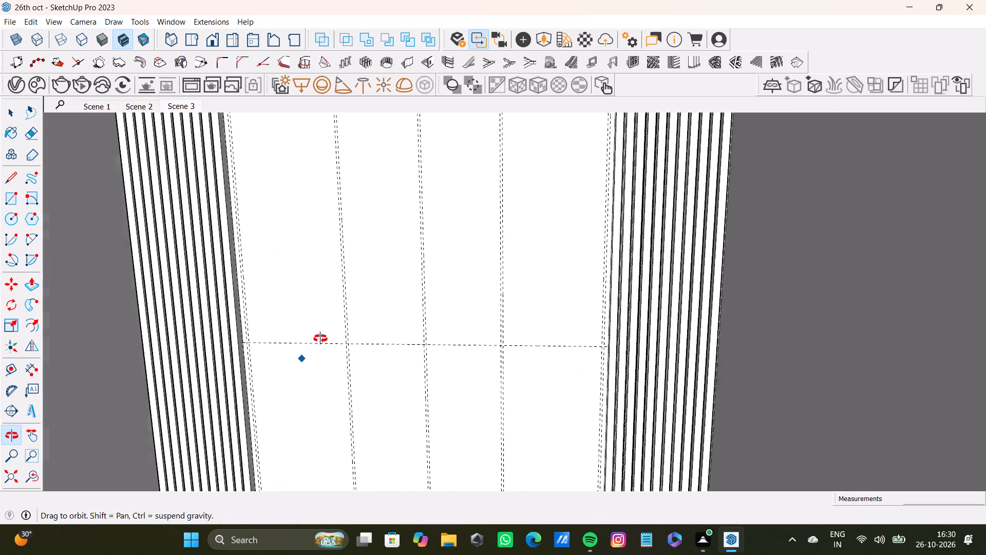
shift+middle_drag(320, 339, 351, 304)
drag(313, 348, 314, 339)
click(328, 133)
Offset a second guide 1" below the horizontal guide that crosses the upper middle of the blank wall section.
scroll(328, 147, down, 4)
shift+middle_drag(332, 207, 332, 217)
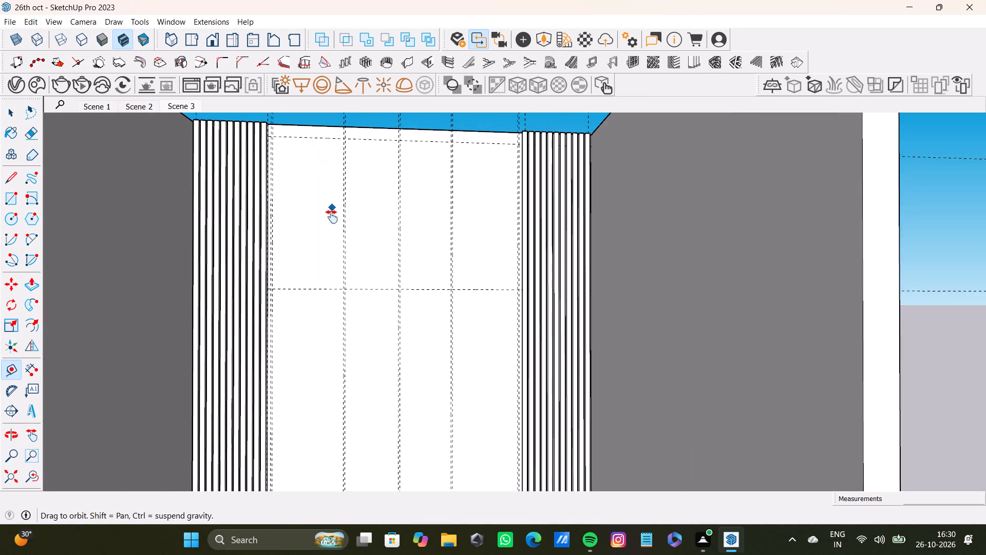
shift+middle_drag(332, 217, 332, 233)
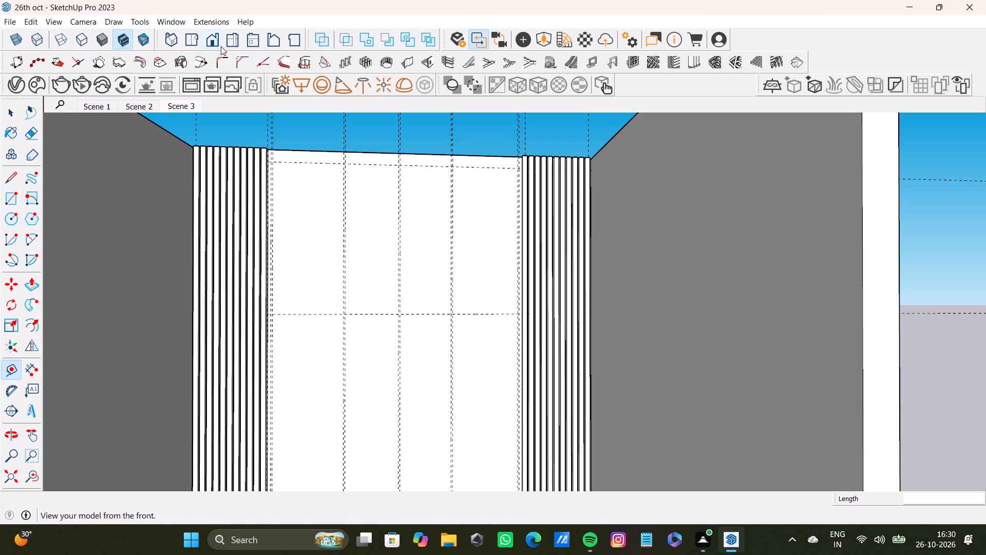
click(322, 311)
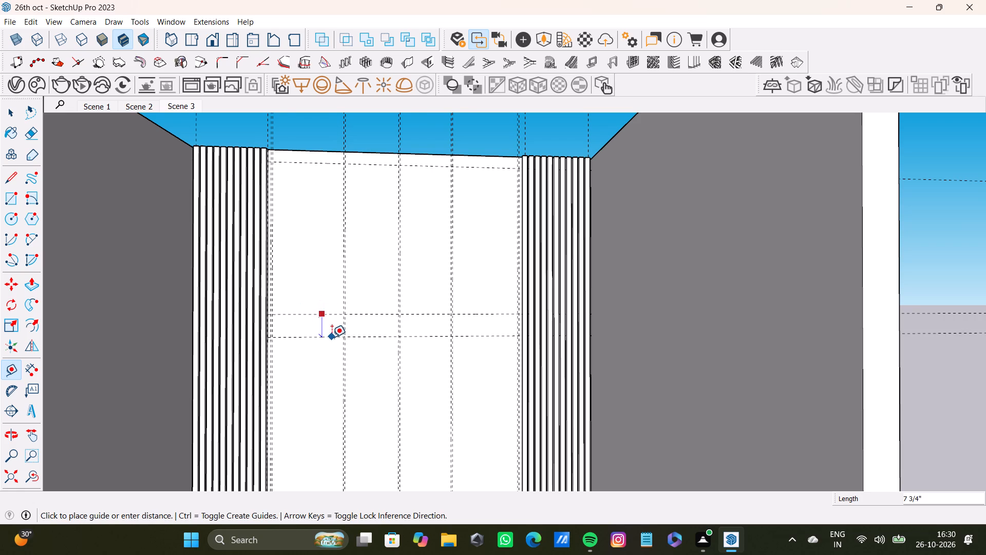
scroll(332, 337, down, 3)
middle_drag(336, 335, 308, 366)
scroll(308, 366, down, 4)
shift+middle_drag(310, 365, 310, 326)
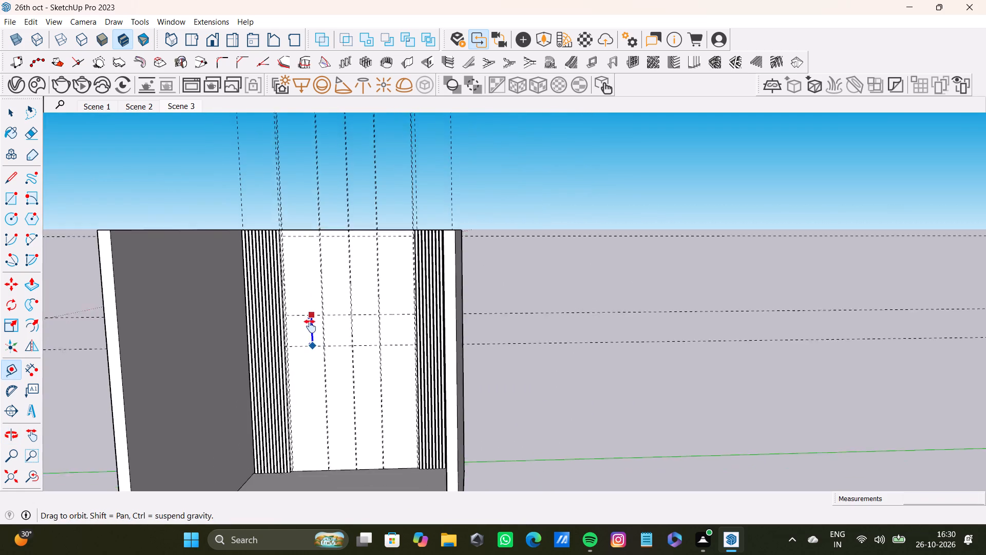
shift+middle_drag(310, 326, 302, 334)
scroll(339, 289, up, 6)
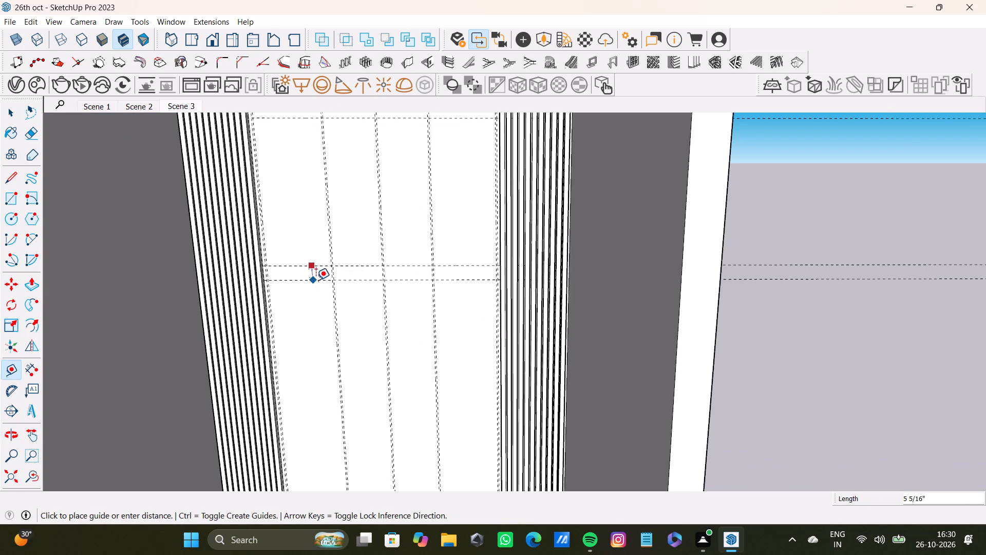
scroll(314, 277, up, 8)
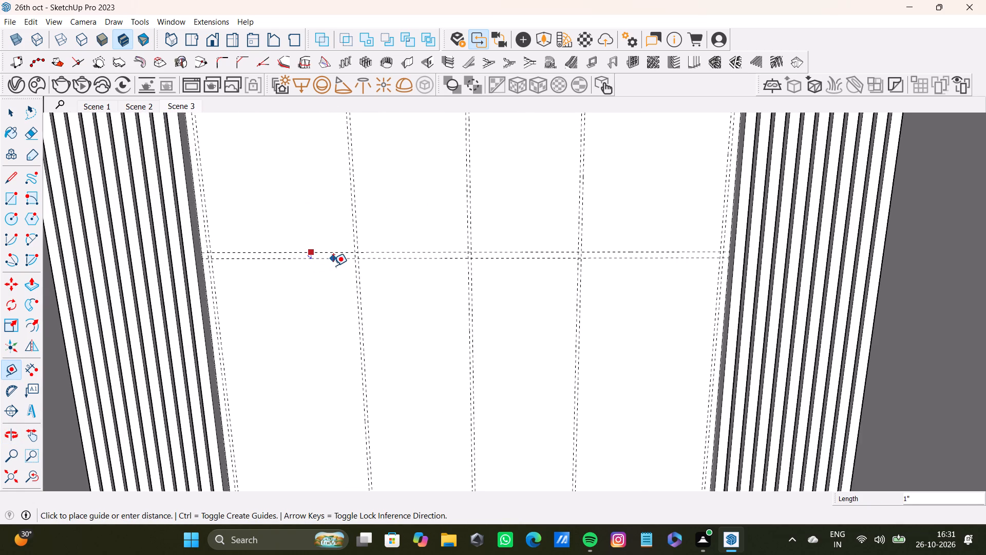
click(333, 266)
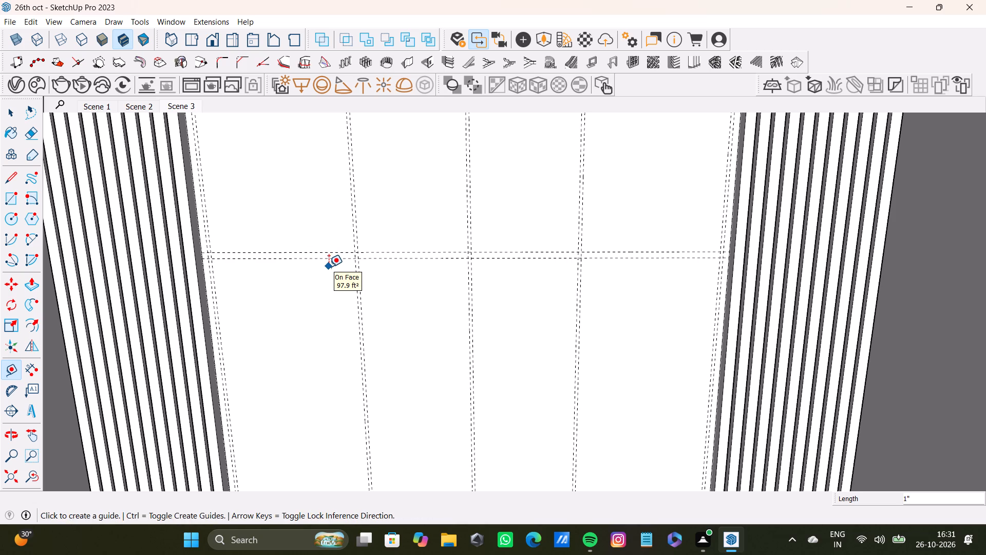
Place another horizontal guide about 4' 7 3/4" below the horizontal guide pair on the blank wall section.
click(328, 260)
scroll(363, 336, down, 9)
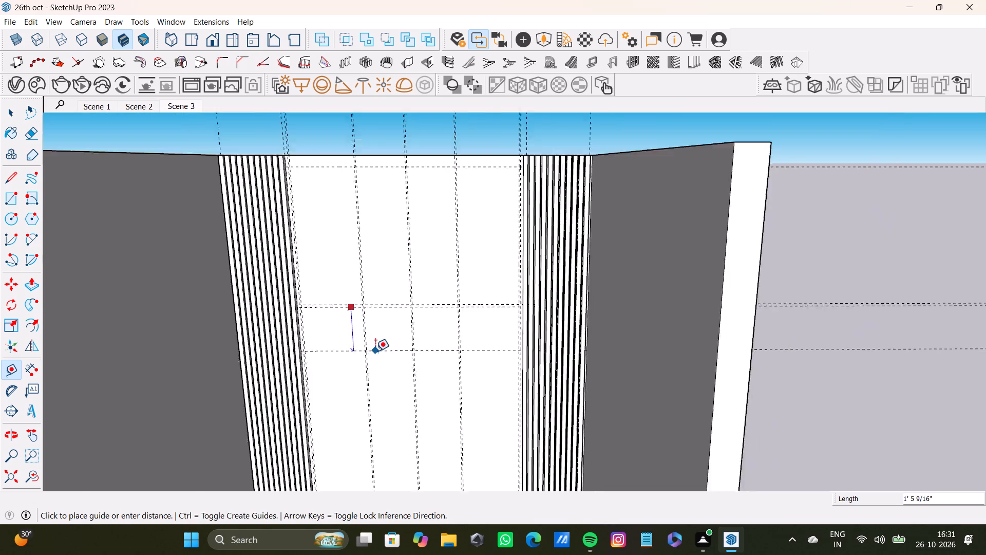
scroll(375, 351, down, 6)
middle_drag(380, 358, 381, 263)
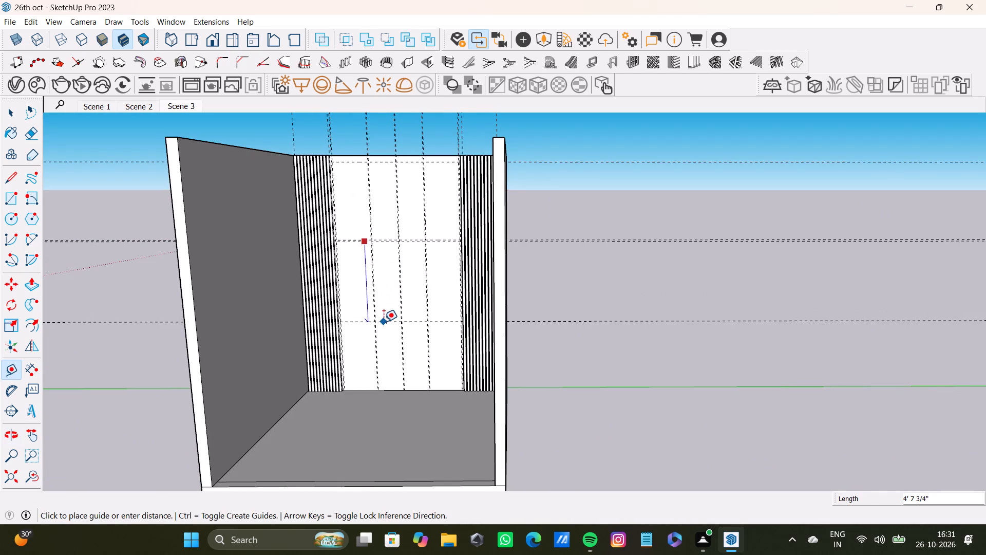
click(384, 323)
Offset a second guide 1" below the lowest horizontal guide on the blank wall section.
scroll(375, 314, up, 12)
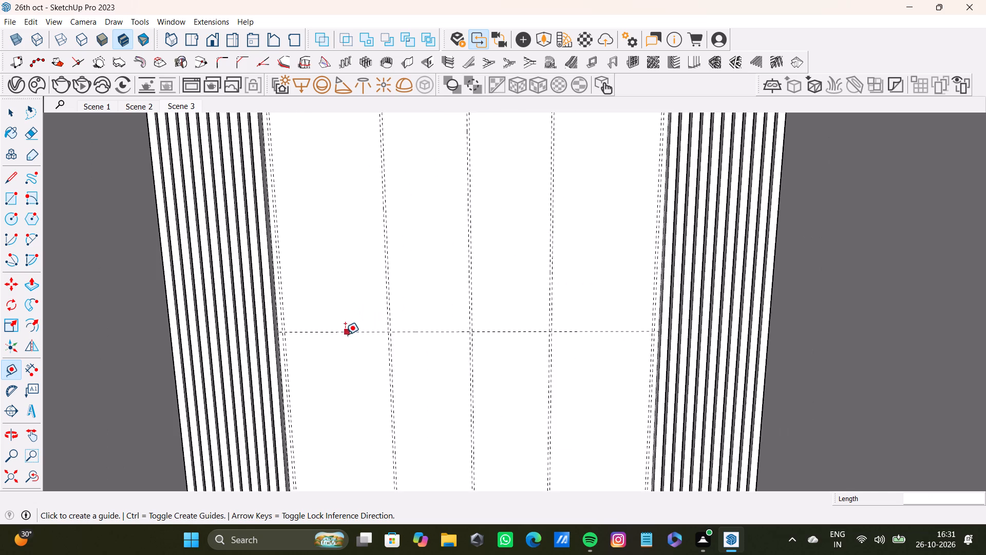
scroll(345, 335, up, 2)
click(351, 330)
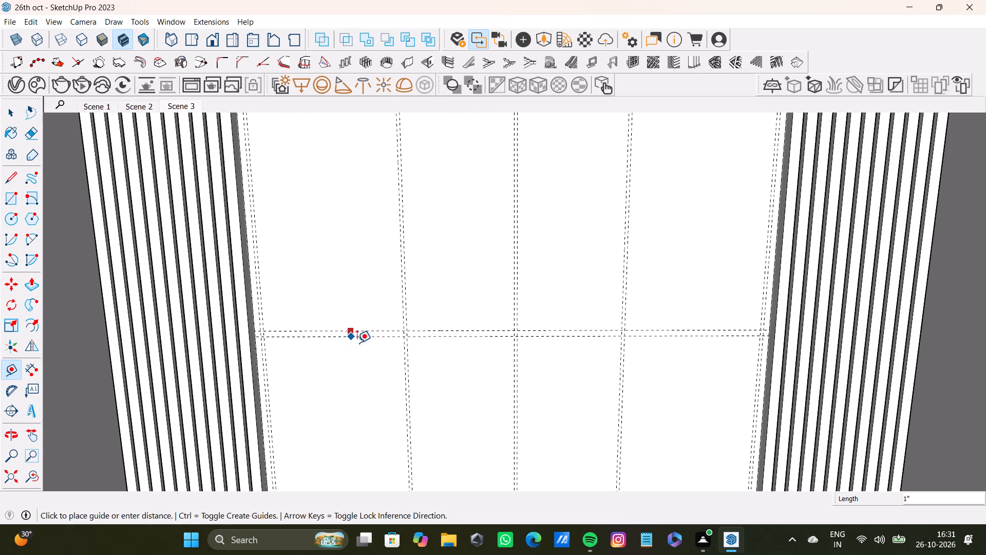
click(357, 343)
scroll(357, 350, down, 14)
middle_drag(357, 355, 432, 364)
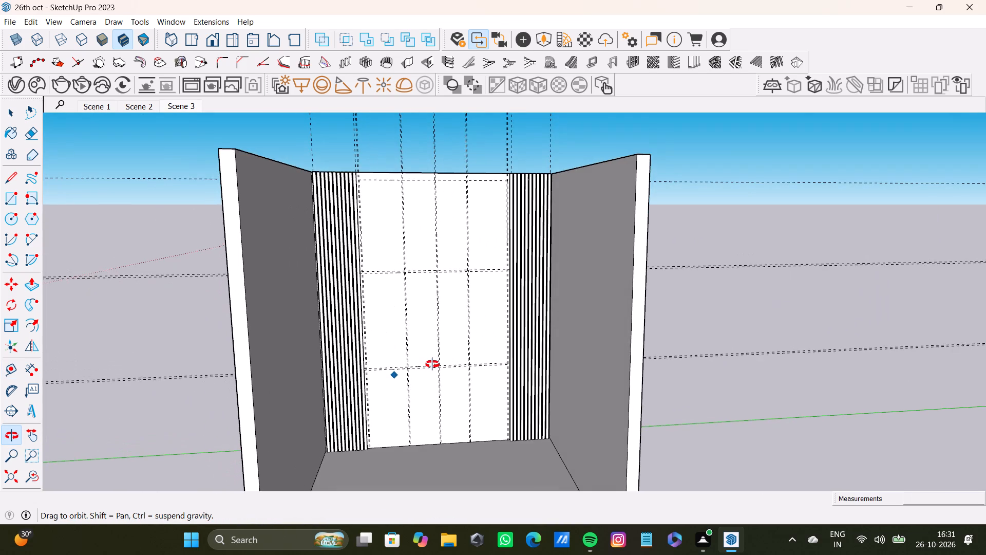
middle_drag(432, 364, 425, 365)
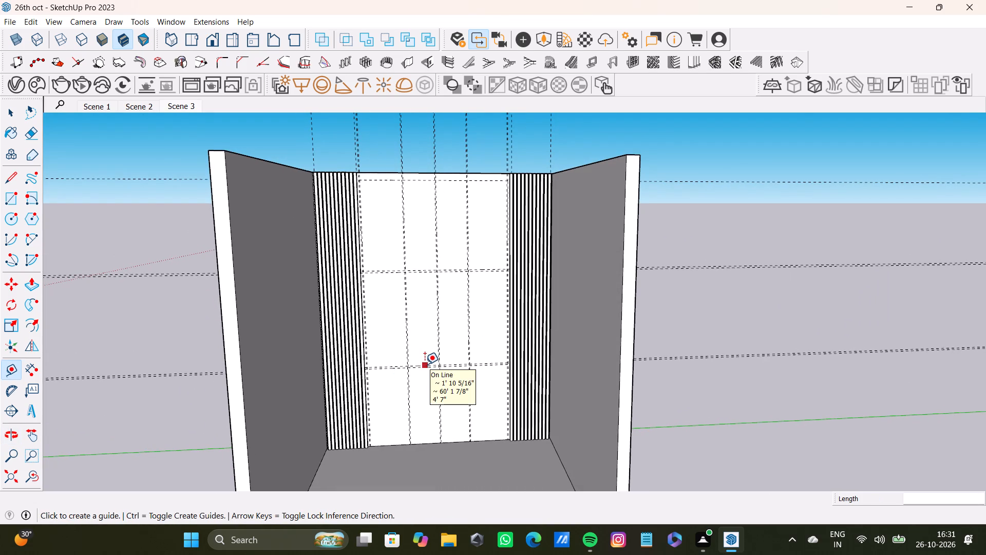
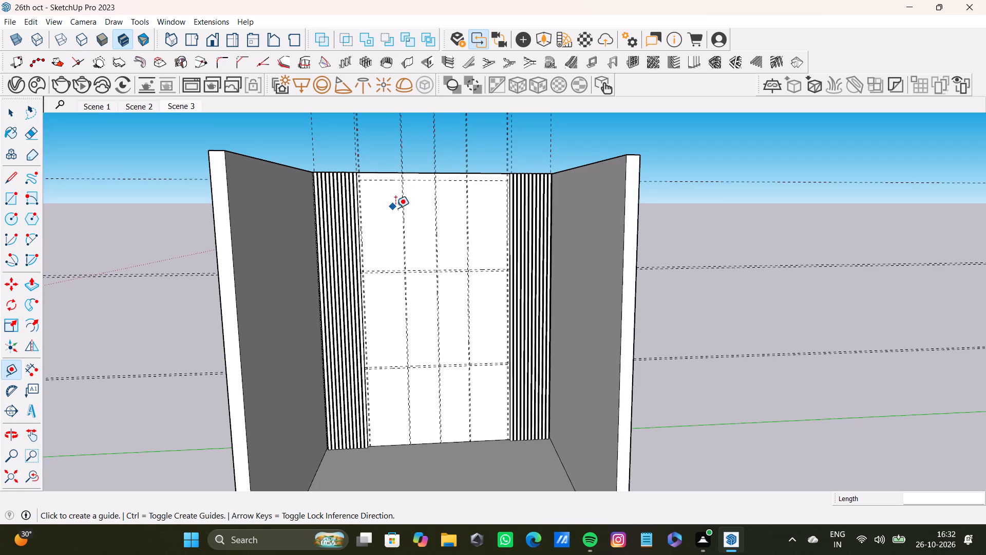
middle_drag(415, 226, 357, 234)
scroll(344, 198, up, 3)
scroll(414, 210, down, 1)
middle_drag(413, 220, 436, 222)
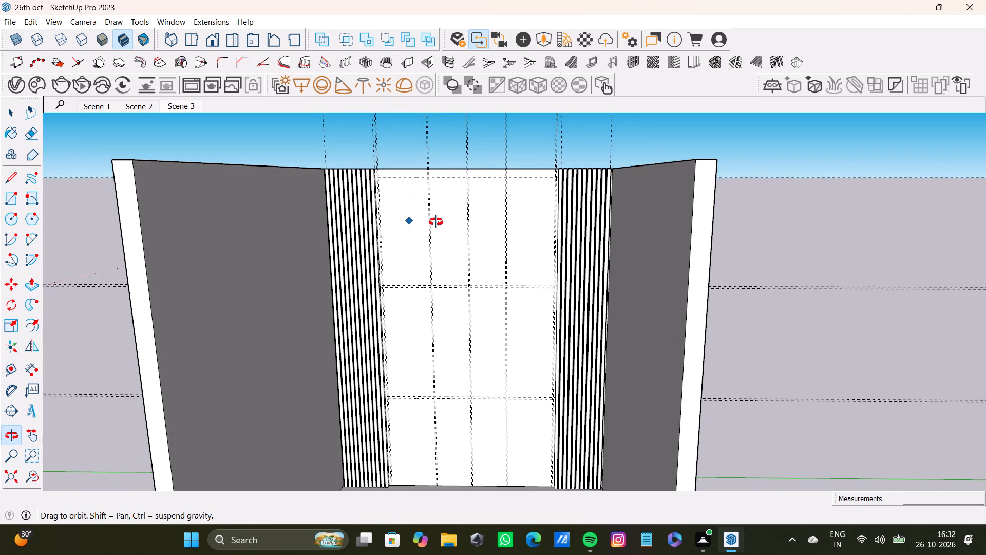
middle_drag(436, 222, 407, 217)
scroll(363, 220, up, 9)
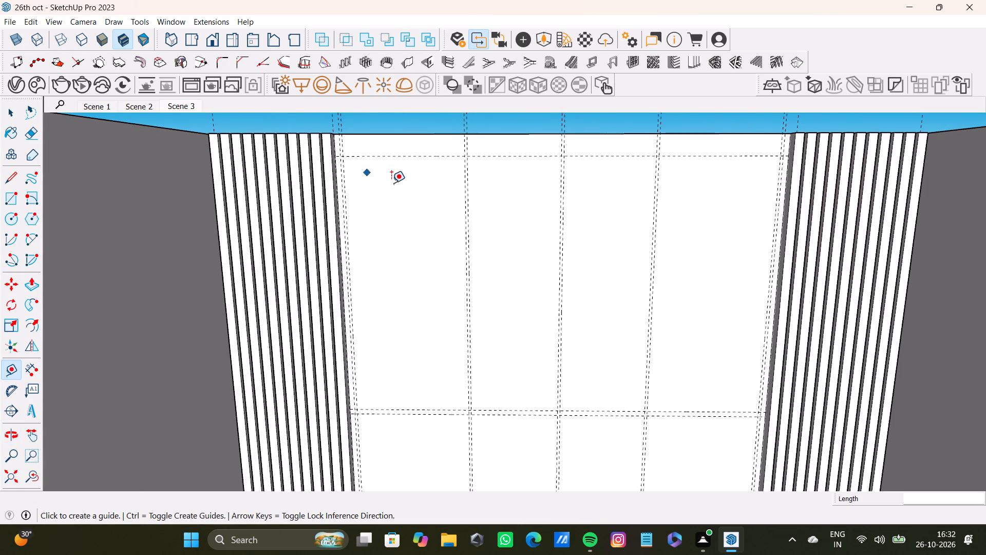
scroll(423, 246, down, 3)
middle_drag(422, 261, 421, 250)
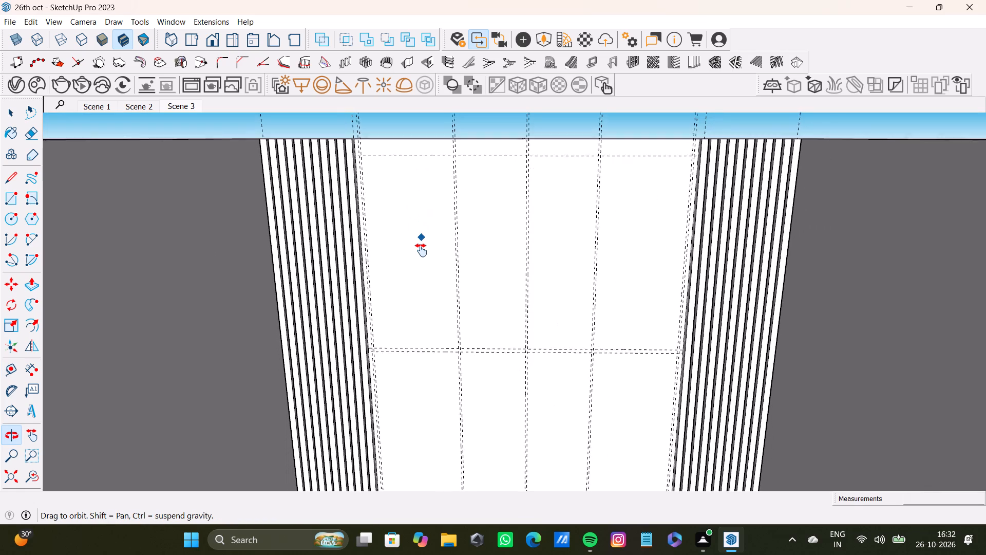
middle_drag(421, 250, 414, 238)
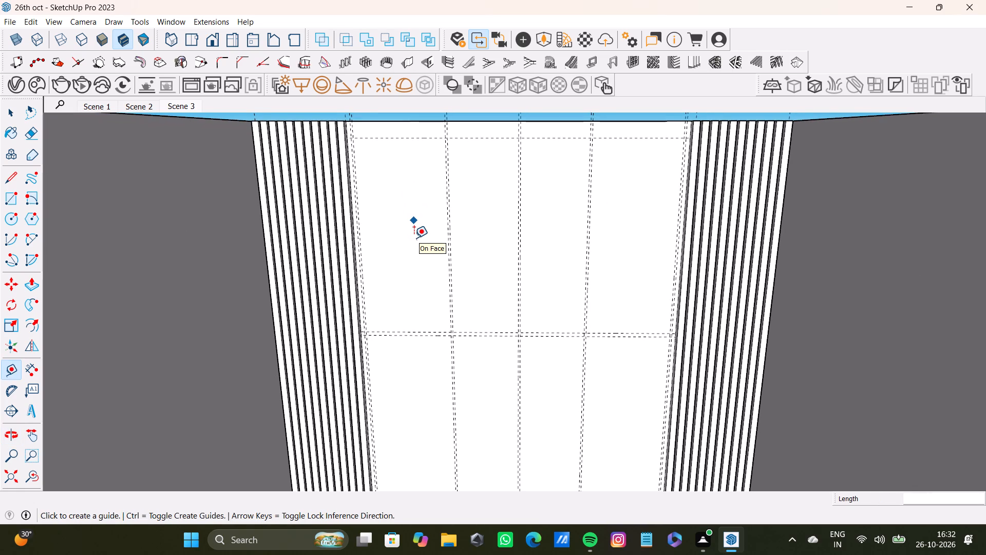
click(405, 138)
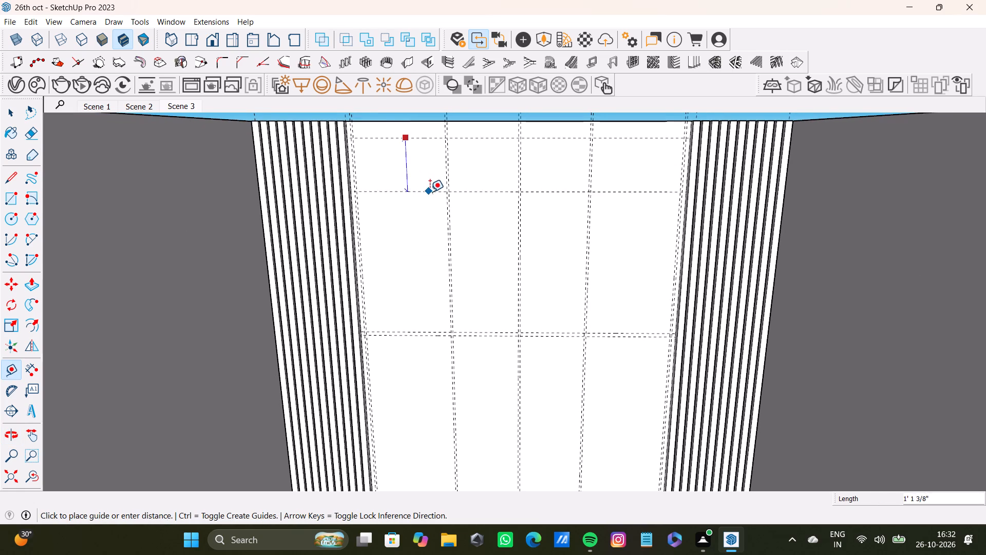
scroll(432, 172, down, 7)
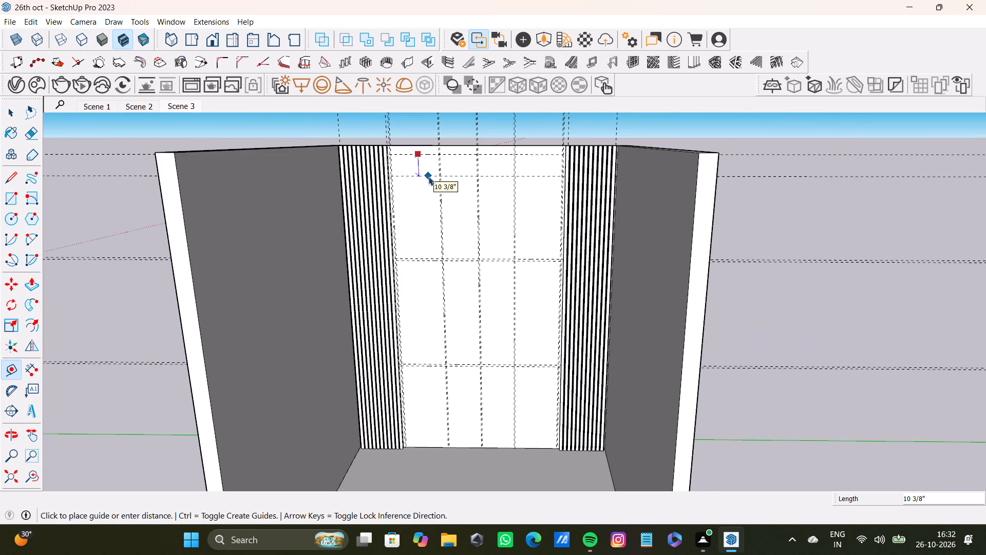
Delete the horizontal guide just below the top edge of the blank wall section.
key(space)
click(424, 154)
key(Delete)
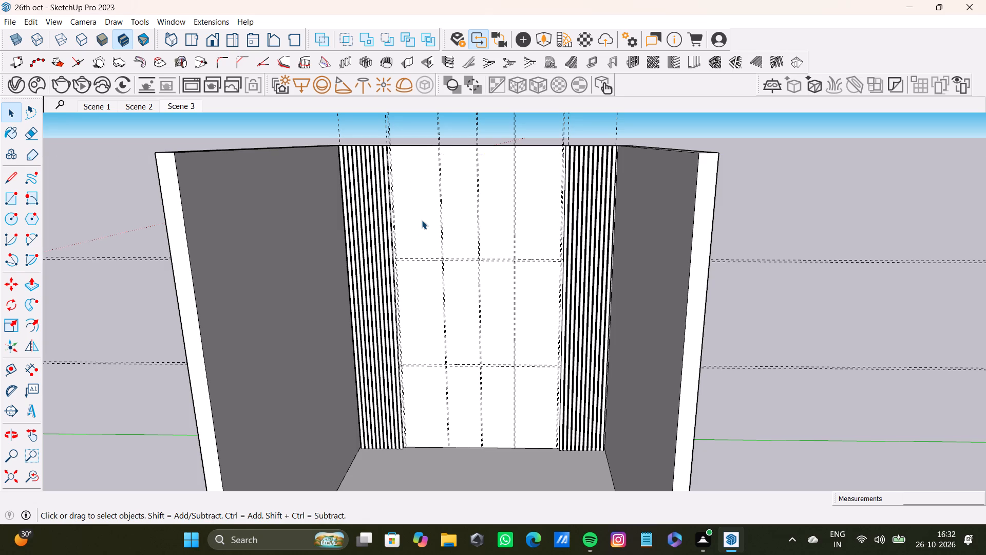
Place a new horizontal guide from the back wall's top edge, a short distance below it.
key(t)
scroll(427, 148, up, 5)
click(420, 142)
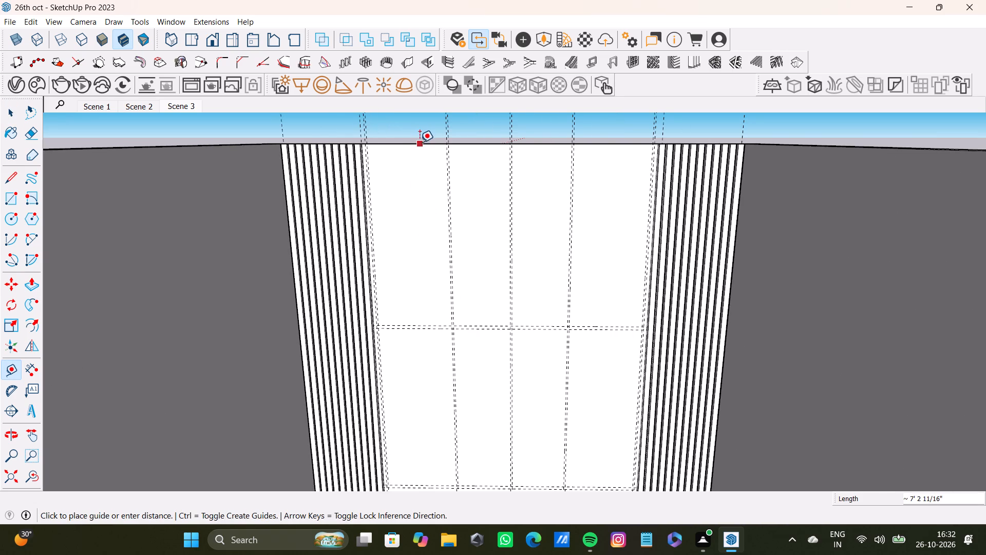
click(407, 155)
scroll(407, 178, down, 4)
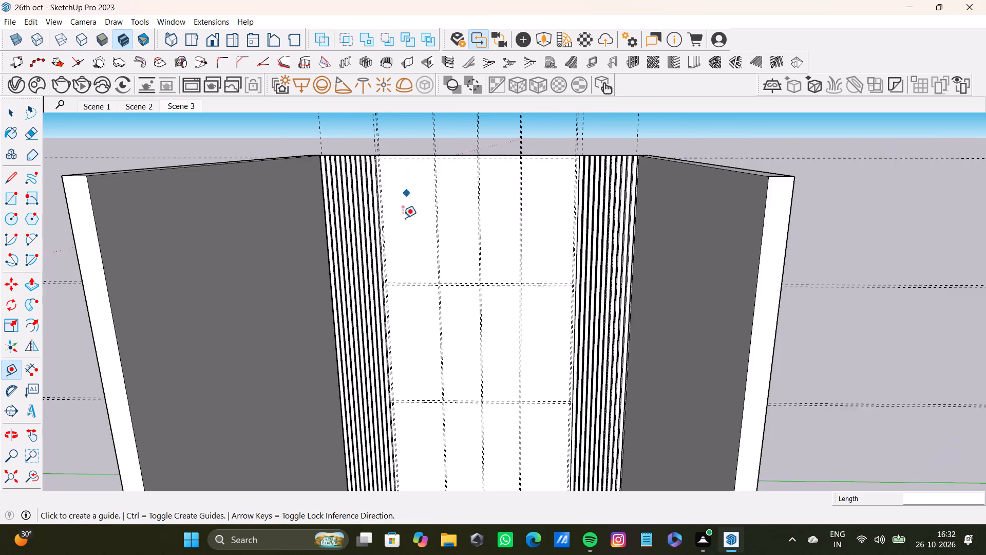
Draw the first panel rectangle of the top row, from the new top guide down to the upper horizontal guide pair beside the left strip group.
middle_drag(404, 226, 417, 217)
key(r)
scroll(384, 177, up, 3)
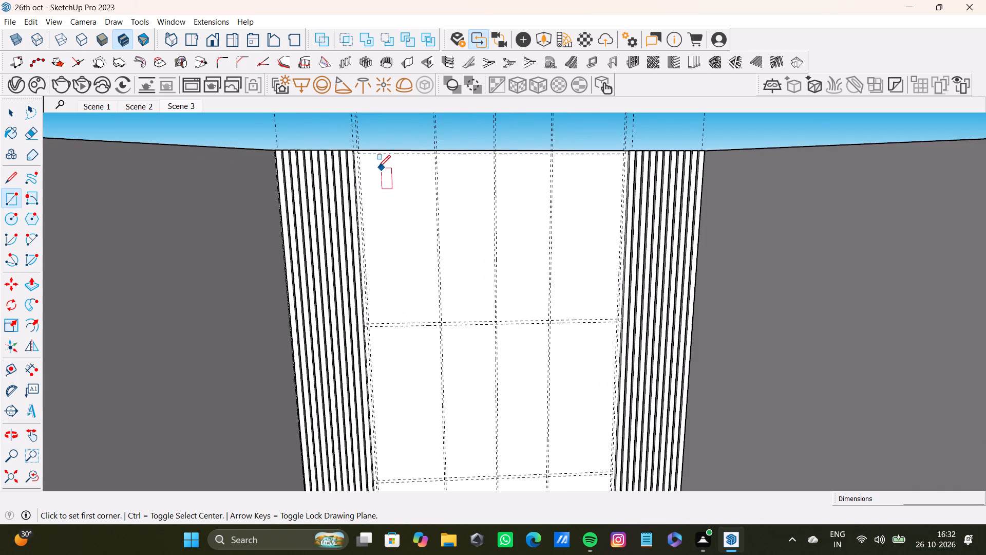
scroll(378, 167, up, 11)
click(351, 149)
scroll(423, 257, down, 8)
middle_drag(452, 302, 427, 205)
scroll(432, 255, up, 5)
click(499, 389)
Draw the second panel rectangle of the top row between the first and second inner vertical guide pairs.
scroll(485, 371, down, 4)
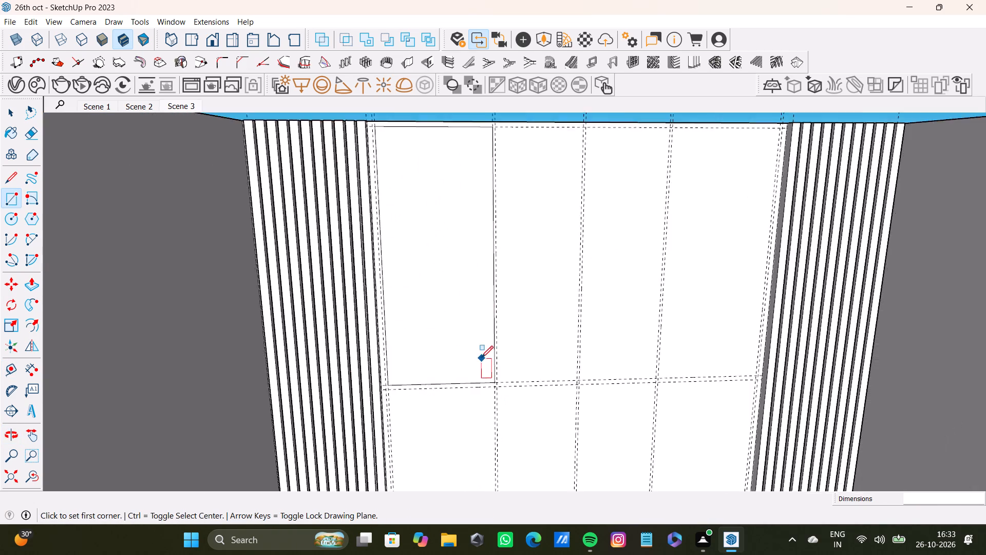
scroll(481, 358, down, 3)
shift+middle_drag(481, 355, 458, 367)
scroll(481, 212, up, 9)
middle_drag(475, 205, 427, 217)
scroll(443, 201, up, 3)
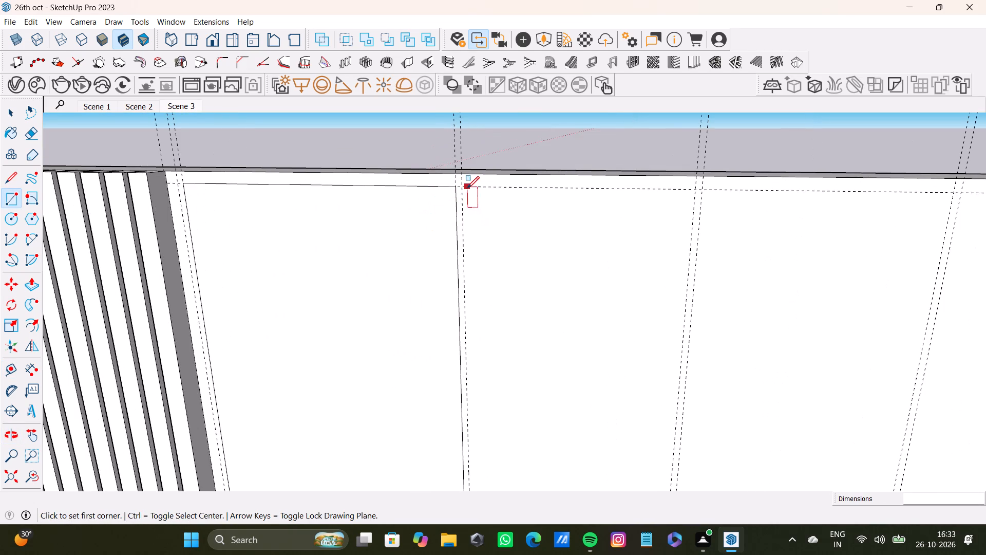
click(462, 188)
scroll(504, 228, down, 9)
shift+middle_drag(529, 274, 482, 113)
scroll(494, 225, down, 2)
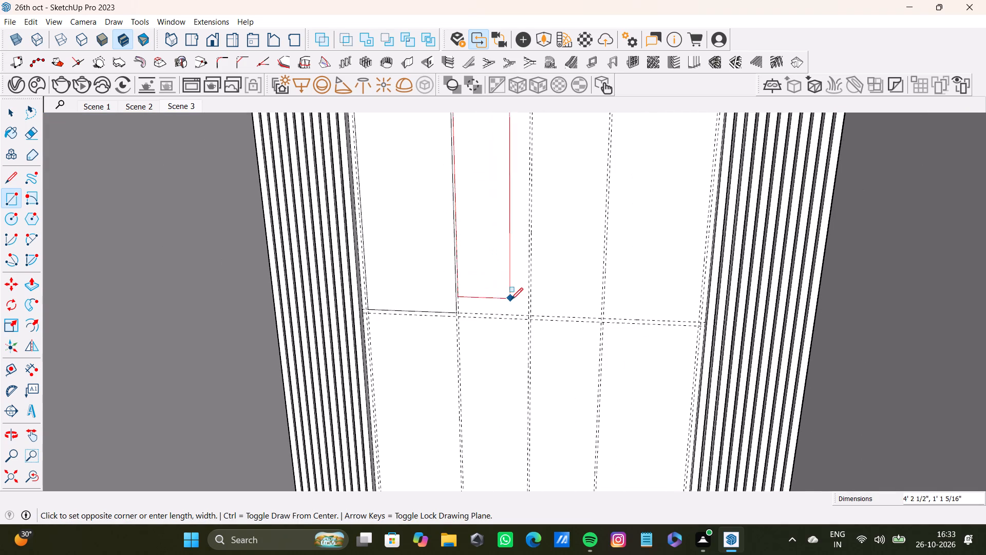
click(525, 313)
Draw the third panel rectangle of the top row between its guides, about 4' 6 13/16" by 1' 5 5/8".
scroll(516, 279, down, 4)
shift+middle_drag(508, 262, 458, 291)
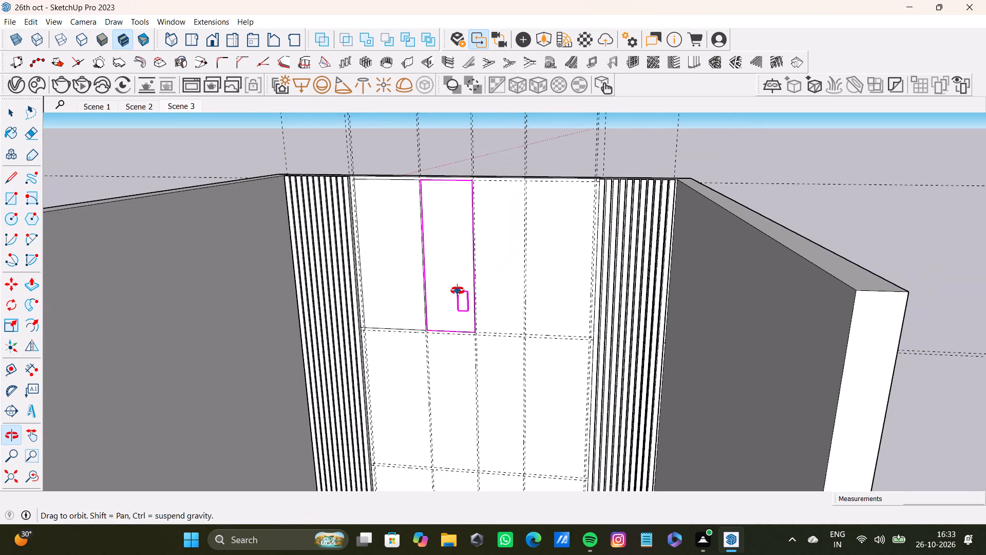
shift+middle_drag(458, 291, 456, 288)
scroll(467, 209, up, 8)
click(477, 168)
scroll(547, 324, down, 3)
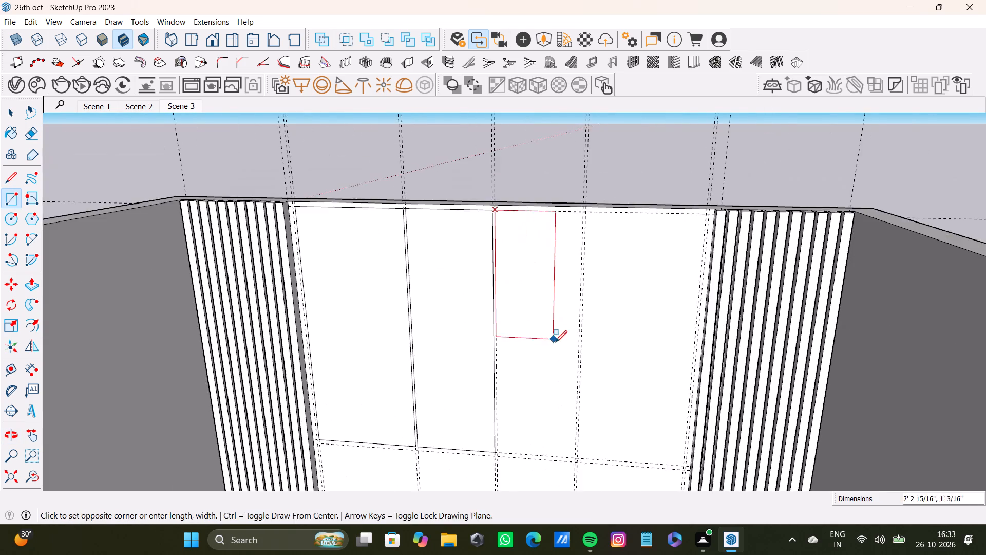
middle_drag(555, 342, 546, 243)
scroll(543, 316, up, 2)
click(572, 374)
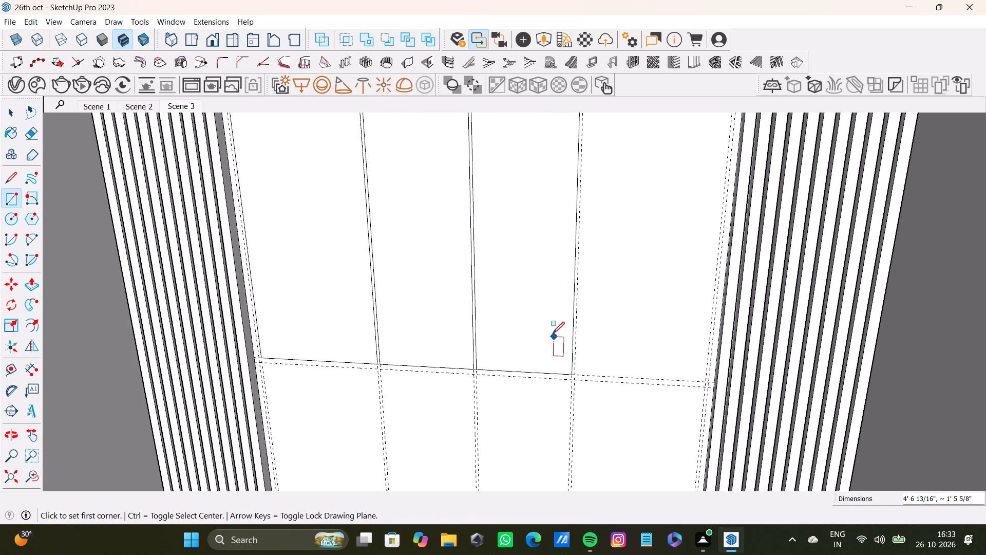
Draw the last panel rectangle of the top row beside the right strip group, about 4' 6 13/16" by 1' 11".
scroll(553, 334, down, 4)
shift+middle_drag(530, 299, 495, 339)
scroll(528, 229, up, 6)
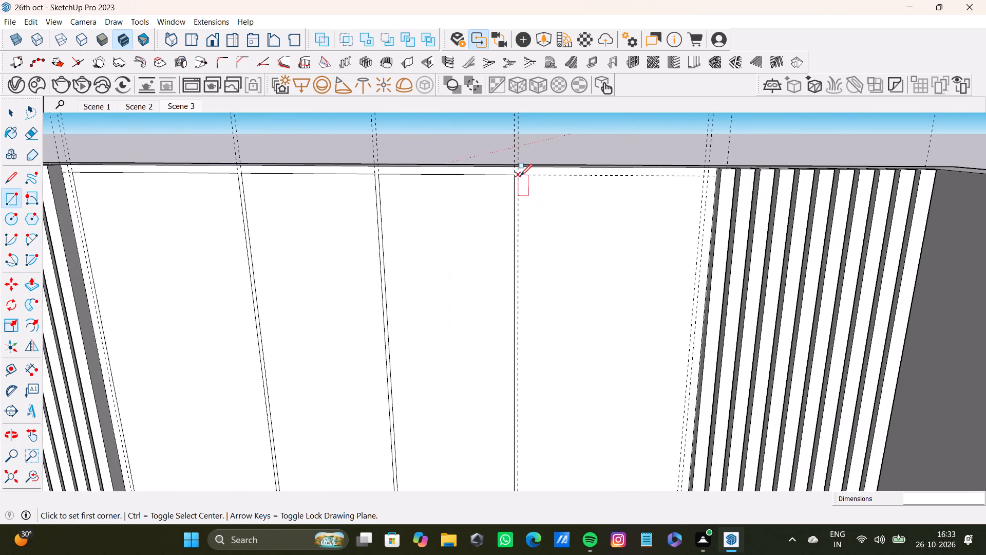
click(520, 176)
scroll(582, 248, down, 4)
shift+middle_drag(612, 325, 602, 207)
click(637, 359)
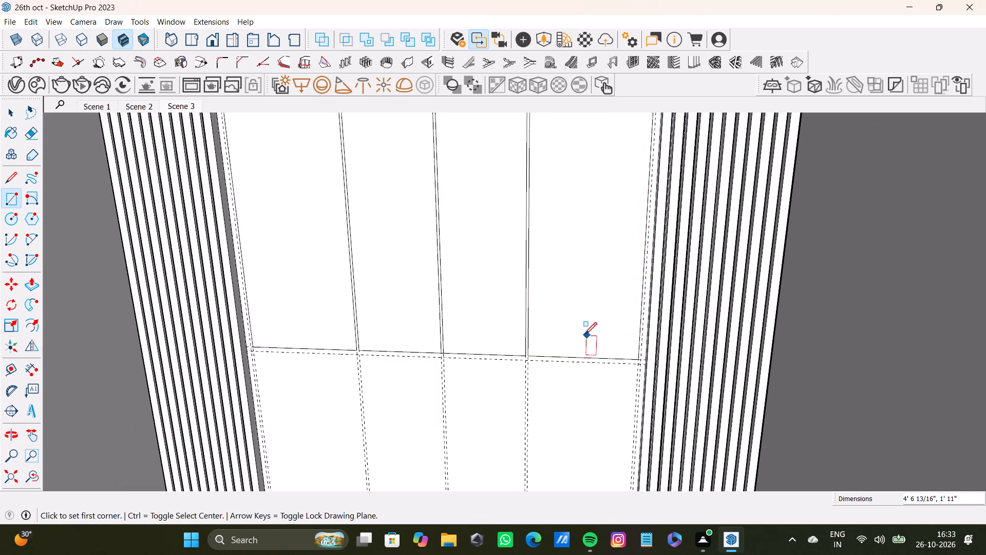
Draw the first panel rectangle of the middle row beside the left strip group, about 4' 8 7/16" by 1' 11 1/2".
scroll(585, 334, down, 7)
shift+middle_drag(577, 325, 564, 247)
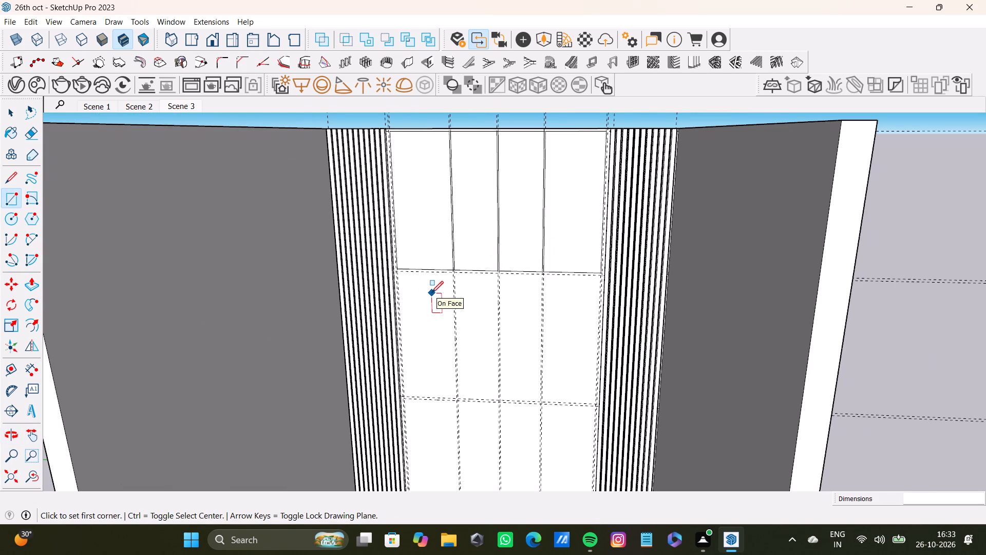
scroll(413, 277, up, 12)
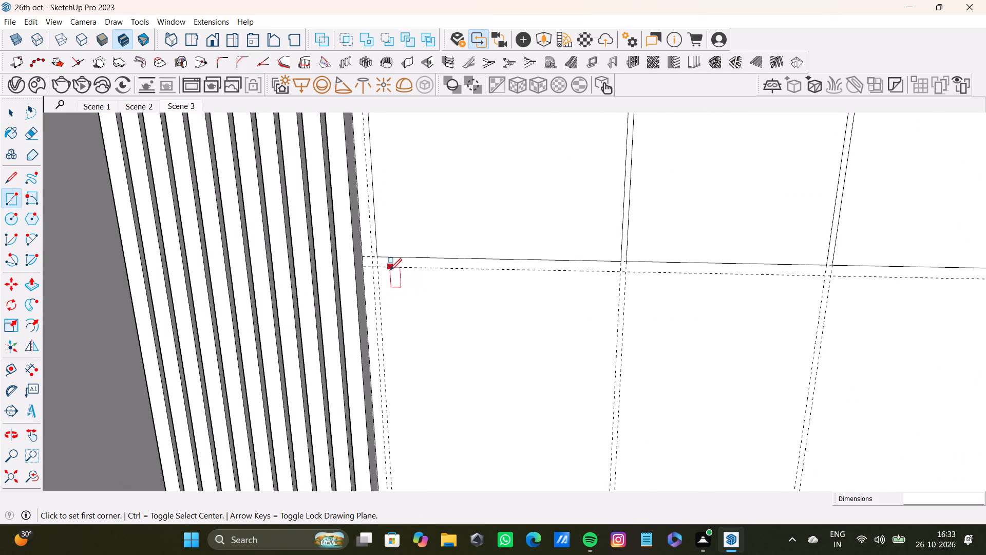
scroll(390, 270, up, 5)
click(379, 266)
scroll(485, 301, down, 7)
scroll(537, 354, down, 3)
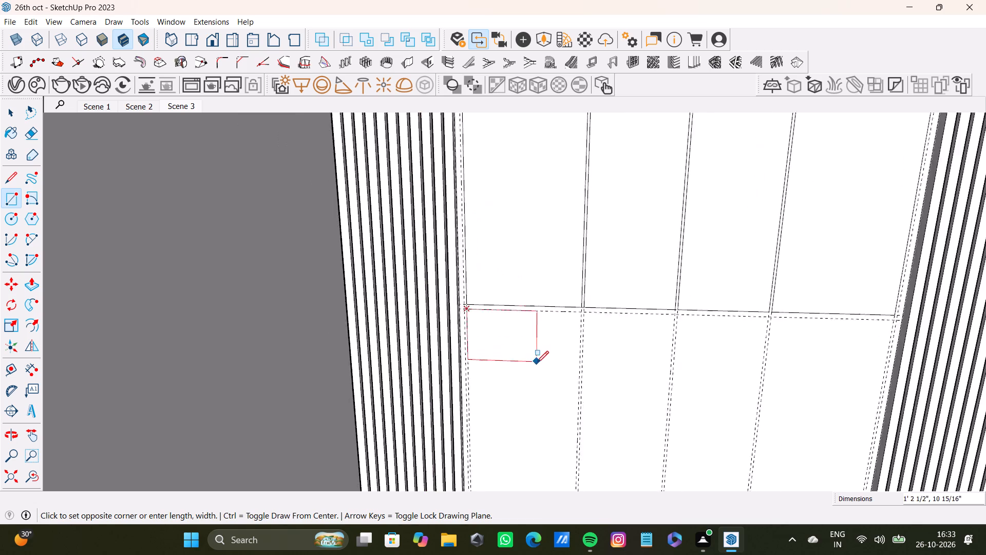
scroll(537, 363, down, 4)
middle_drag(545, 388, 501, 239)
shift+scroll(501, 239, down, 1)
scroll(503, 301, up, 3)
click(526, 373)
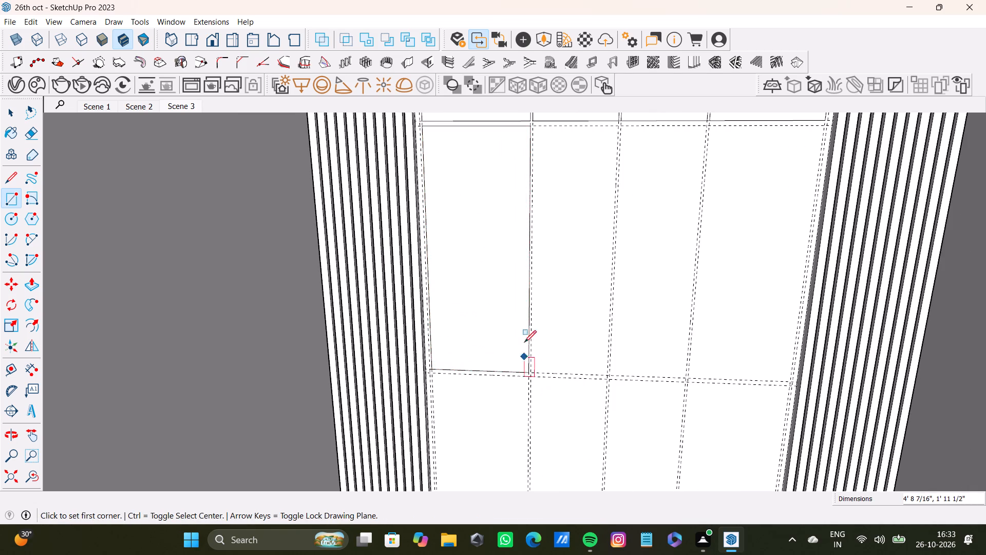
Draw the second panel rectangle of the middle row between its guides, about 4' 8 7/16" high.
shift+middle_drag(526, 215, 454, 253)
scroll(458, 215, up, 7)
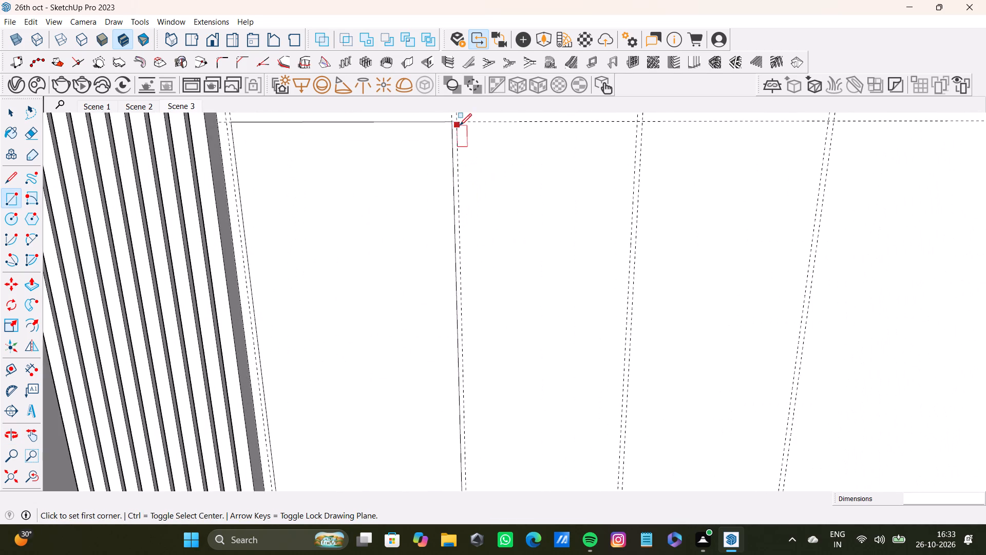
click(460, 121)
scroll(519, 197, down, 5)
shift+middle_drag(568, 281, 524, 150)
scroll(549, 246, down, 2)
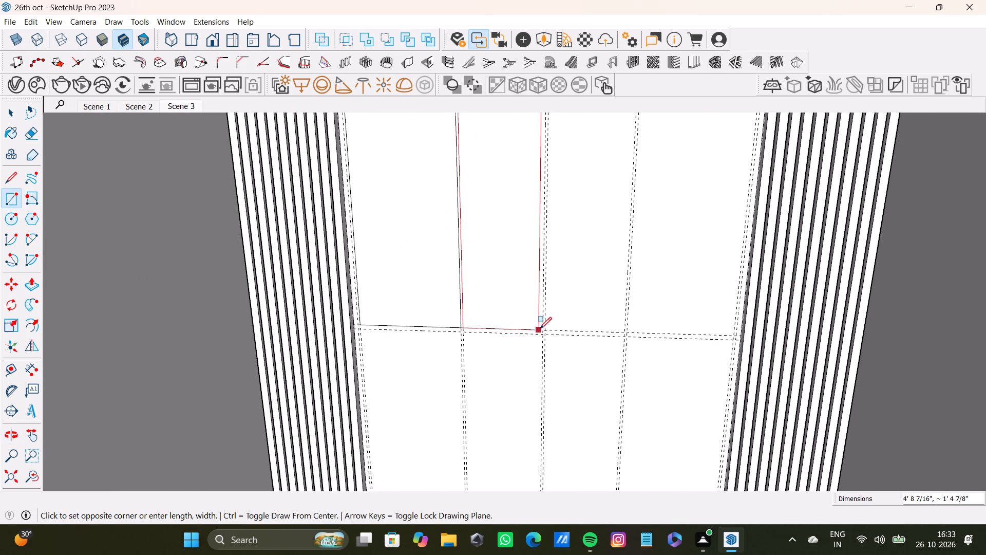
click(542, 329)
Draw the third panel rectangle of the middle row between its guides, about 1' 5 5/8" wide.
scroll(535, 297, down, 4)
shift+middle_drag(522, 253, 488, 296)
scroll(505, 216, up, 7)
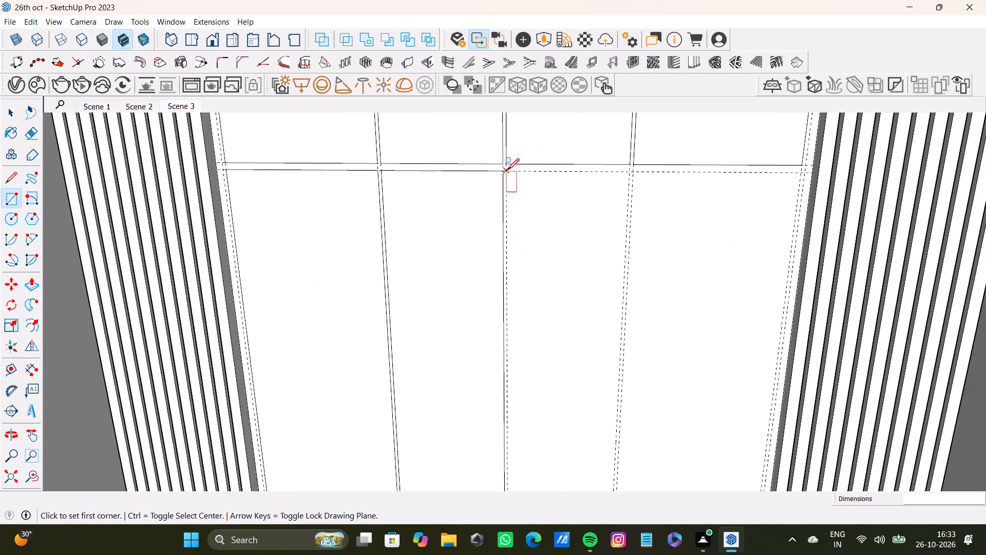
click(507, 170)
scroll(572, 268, down, 3)
middle_drag(572, 299, 545, 214)
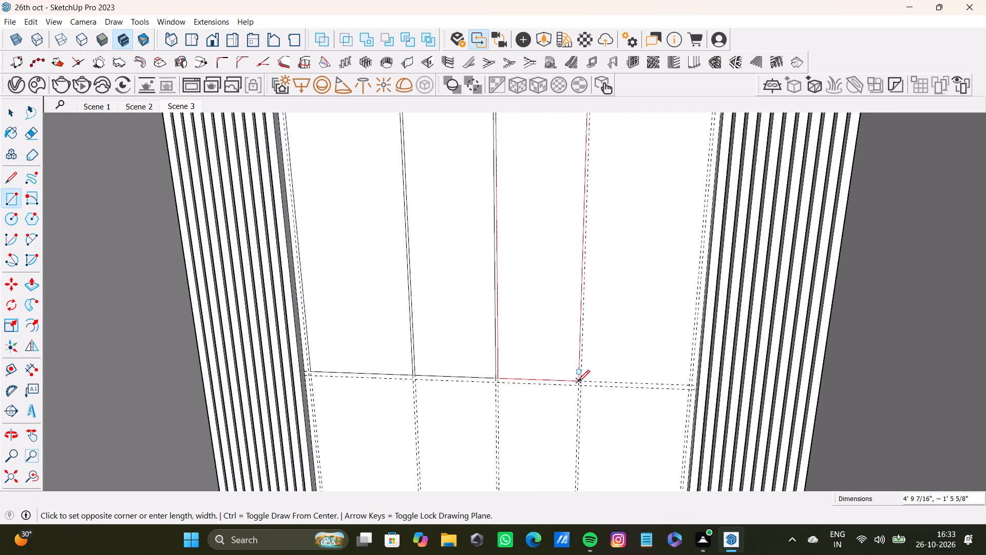
click(578, 382)
Draw the last panel rectangle of the middle row beside the right strip group, about 4' 8 7/16" by 1' 11".
scroll(511, 327, down, 4)
shift+middle_drag(511, 317, 495, 329)
scroll(516, 208, up, 9)
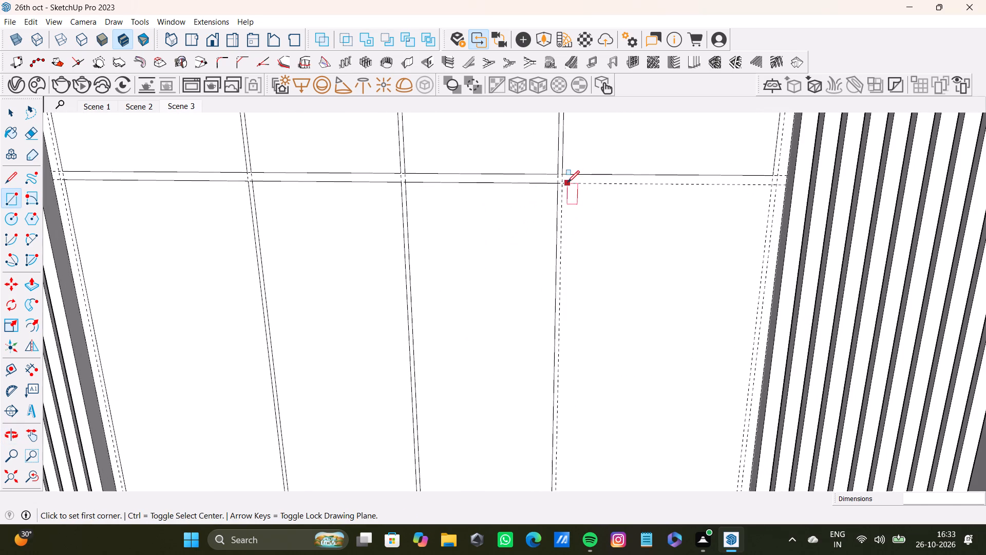
click(564, 183)
scroll(632, 244, down, 4)
middle_drag(655, 290, 624, 191)
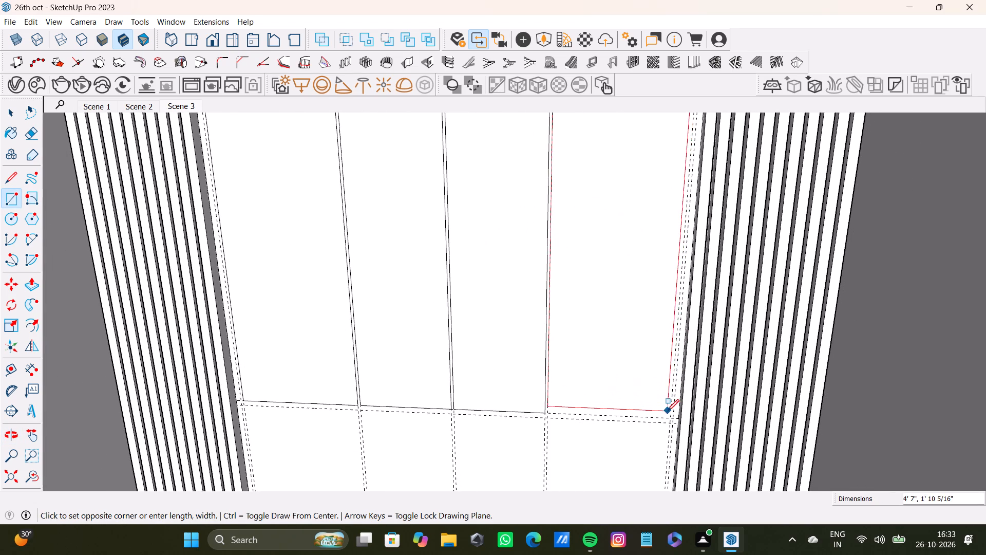
click(668, 419)
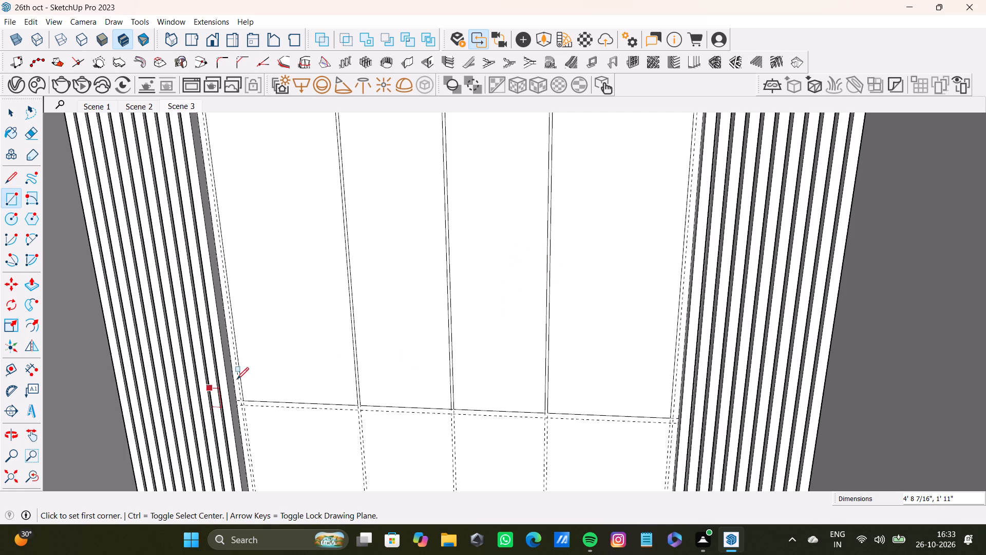
Draw the first panel rectangle of the bottom row down to the floor edge, about 4' 3/8" by 1' 11 1/2".
scroll(240, 378, down, 4)
scroll(287, 386, down, 2)
shift+middle_drag(288, 388, 292, 302)
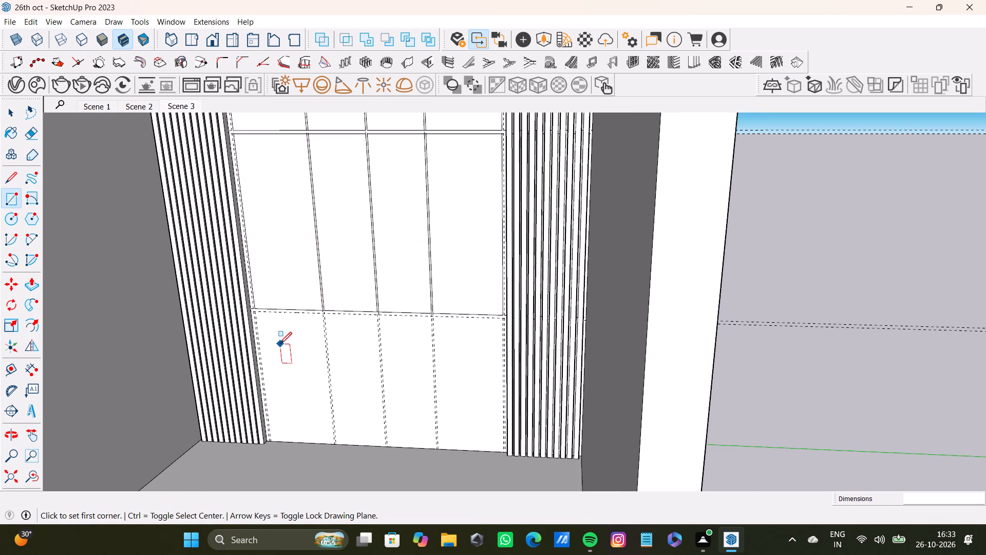
scroll(280, 344, up, 7)
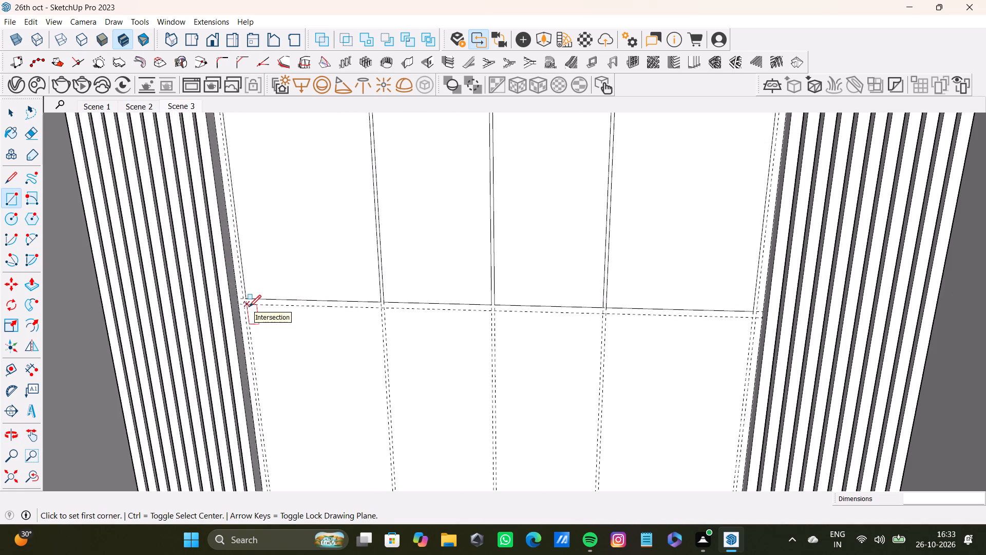
scroll(253, 306, up, 7)
click(242, 301)
scroll(330, 359, down, 4)
shift+middle_drag(466, 423, 377, 324)
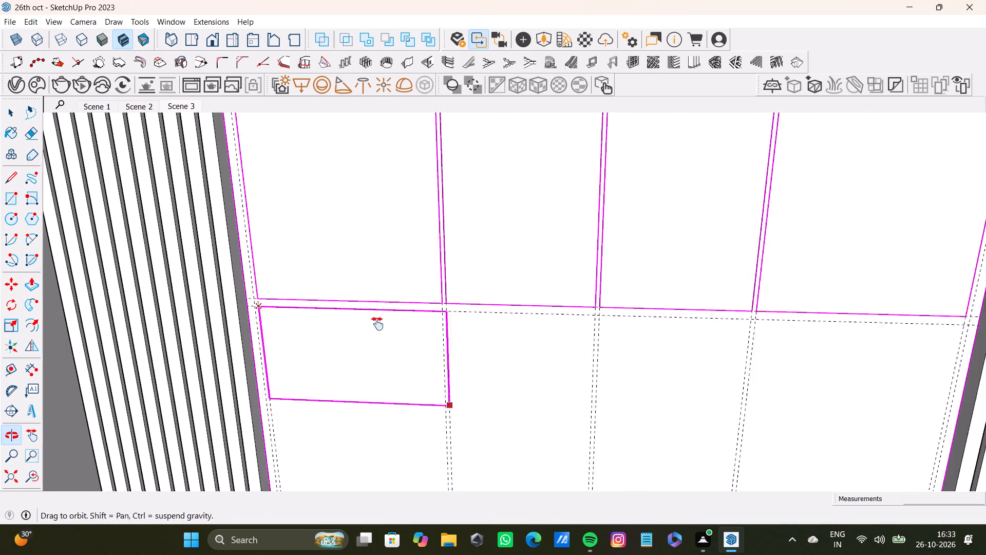
shift+middle_drag(377, 324, 342, 282)
scroll(349, 305, down, 3)
shift+middle_drag(368, 379, 353, 260)
scroll(324, 324, up, 5)
click(348, 391)
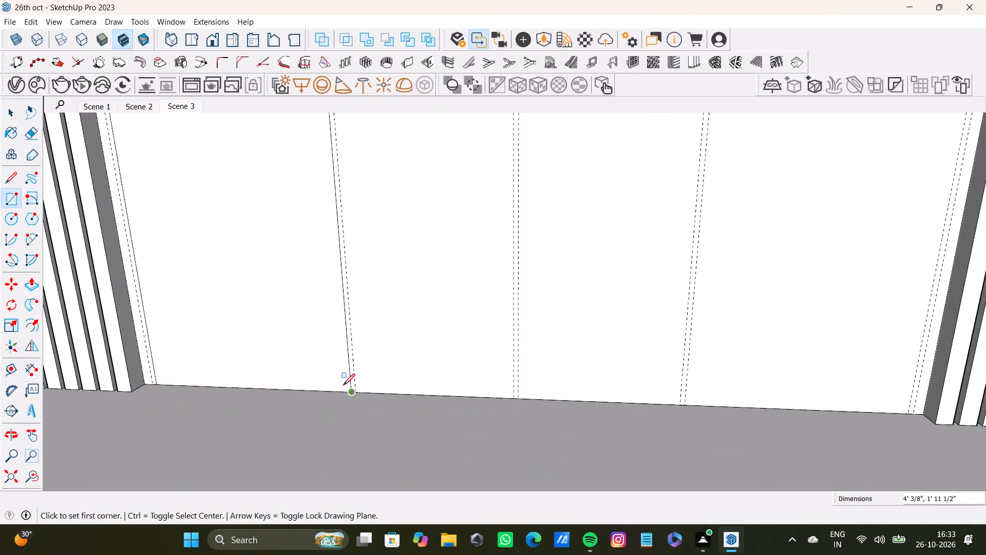
Draw the second panel rectangle of the bottom row down to the floor edge, about 4' 3/8" by 1' 6 1/16".
scroll(338, 370, down, 4)
shift+middle_drag(328, 344, 324, 436)
click(323, 176)
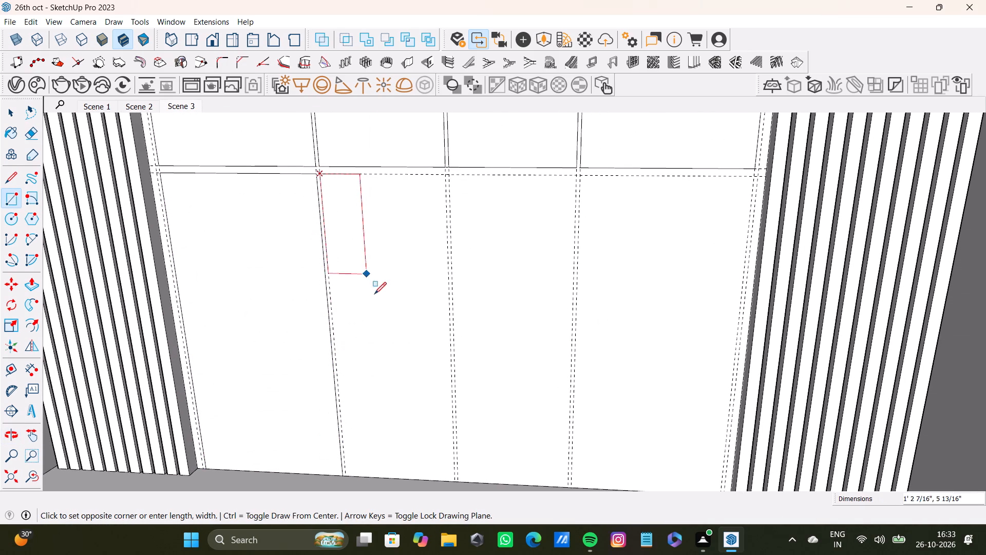
click(453, 478)
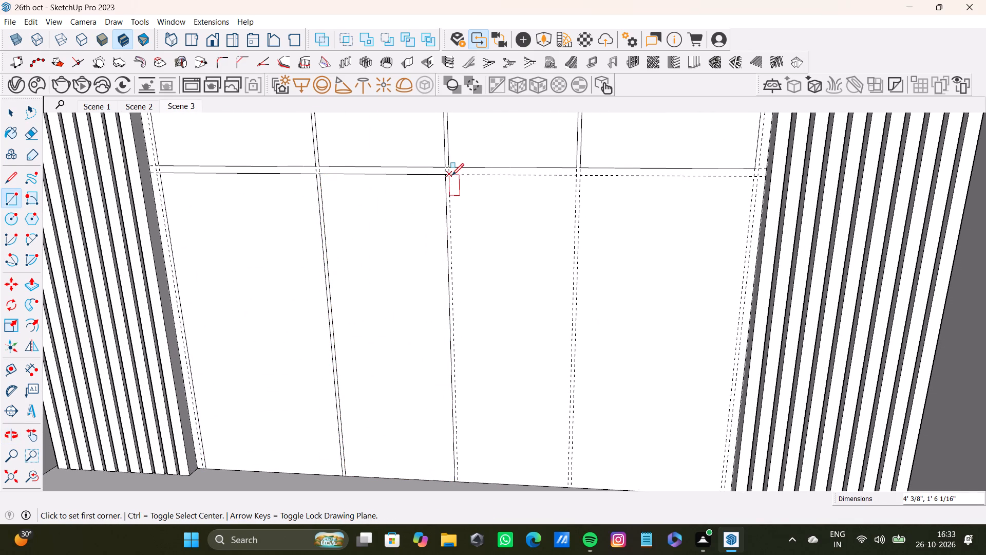
Draw the third panel rectangle of the bottom row down to the floor edge, about 4' 3/8" by 1' 5 5/8".
click(452, 175)
click(568, 485)
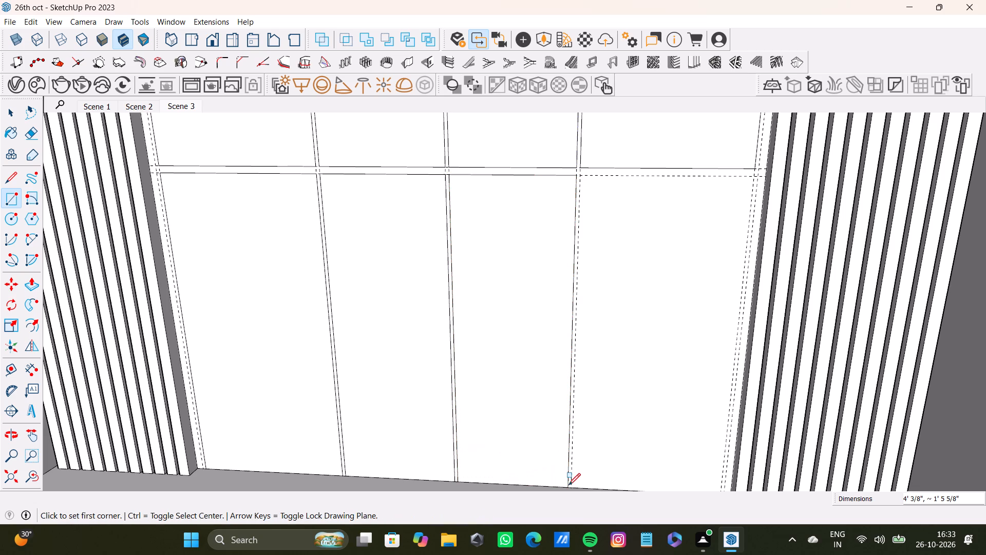
Draw the last panel rectangle of the bottom row beside the right strip group, down to the floor edge.
click(582, 178)
scroll(686, 361, down, 1)
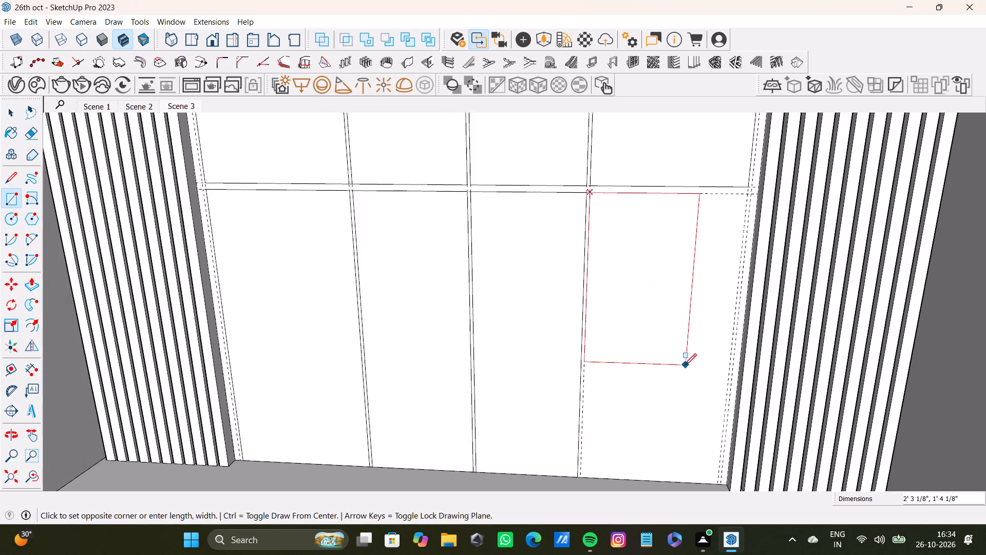
middle_drag(684, 366, 666, 320)
click(700, 439)
Place two horizontal guides across the top panel row, about 6 3/8" below its top edge and 3' 3 1/16" below that guide.
scroll(636, 362, down, 9)
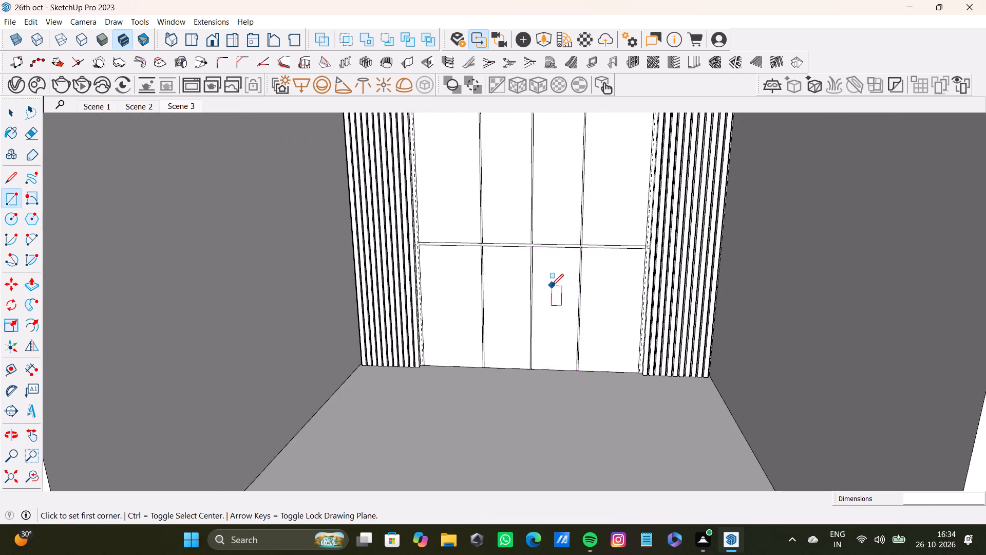
shift+middle_drag(538, 276, 517, 299)
scroll(517, 302, down, 6)
middle_drag(511, 310, 555, 359)
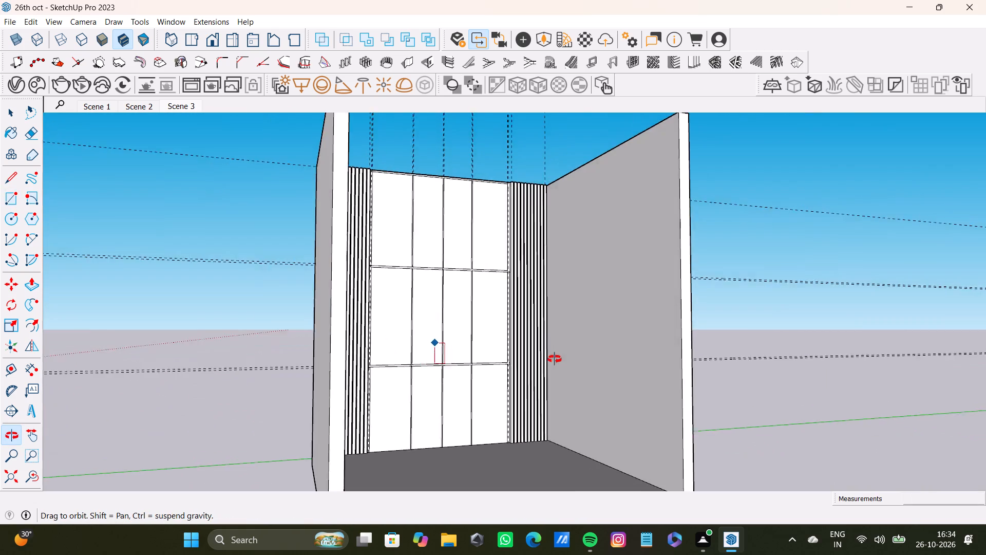
middle_drag(555, 359, 434, 378)
key(t)
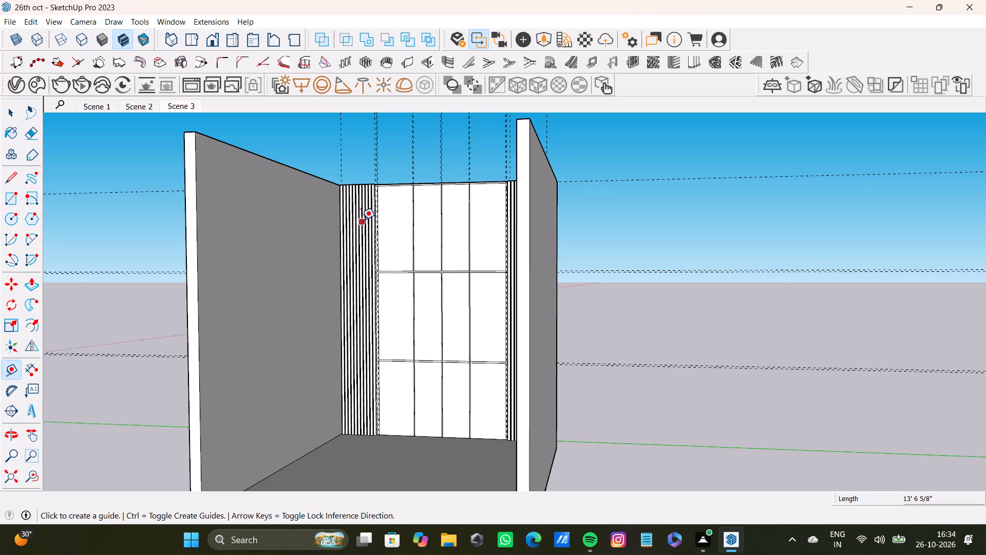
scroll(382, 213, up, 7)
middle_drag(403, 192, 424, 245)
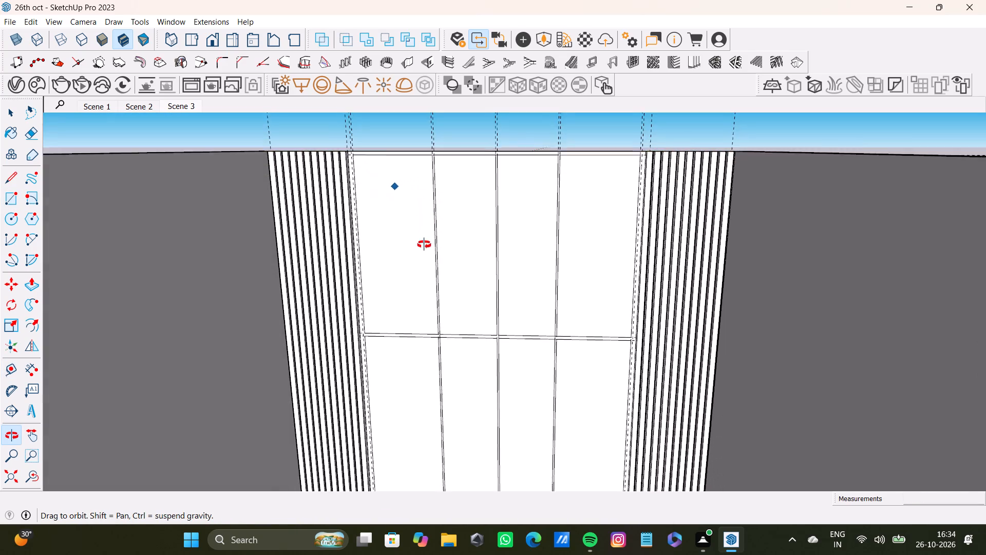
middle_drag(424, 245, 424, 245)
scroll(384, 163, up, 5)
click(394, 152)
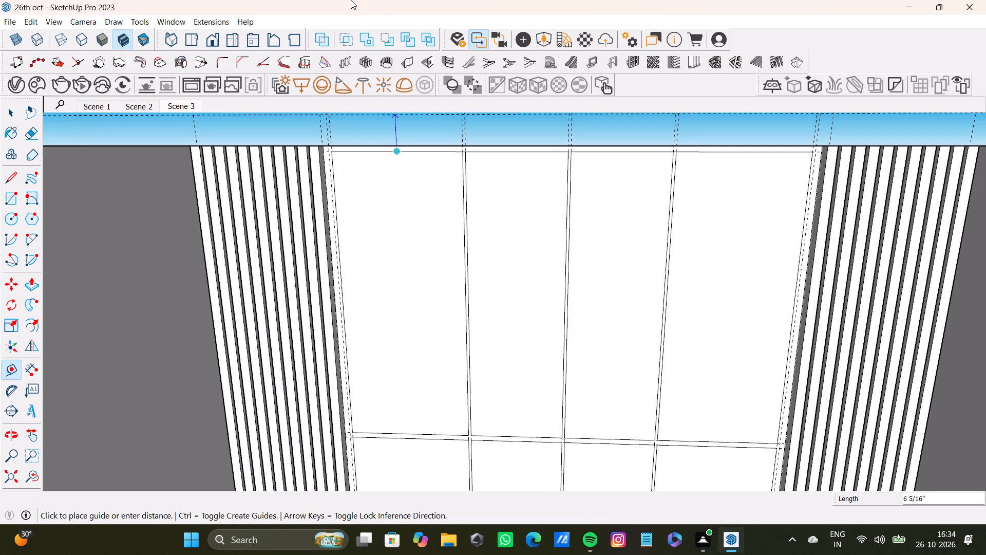
scroll(413, 211, down, 6)
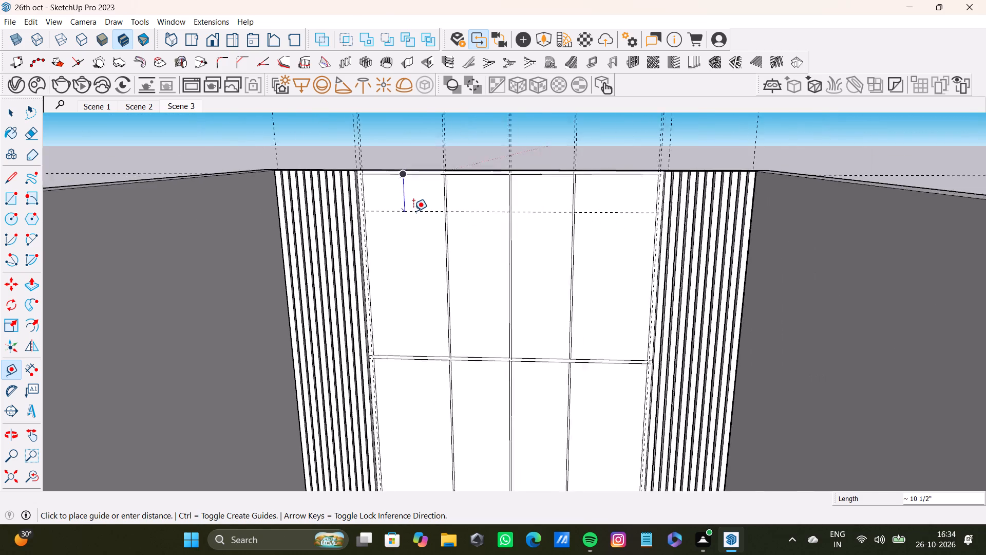
scroll(413, 211, down, 2)
shift+middle_drag(413, 211, 407, 215)
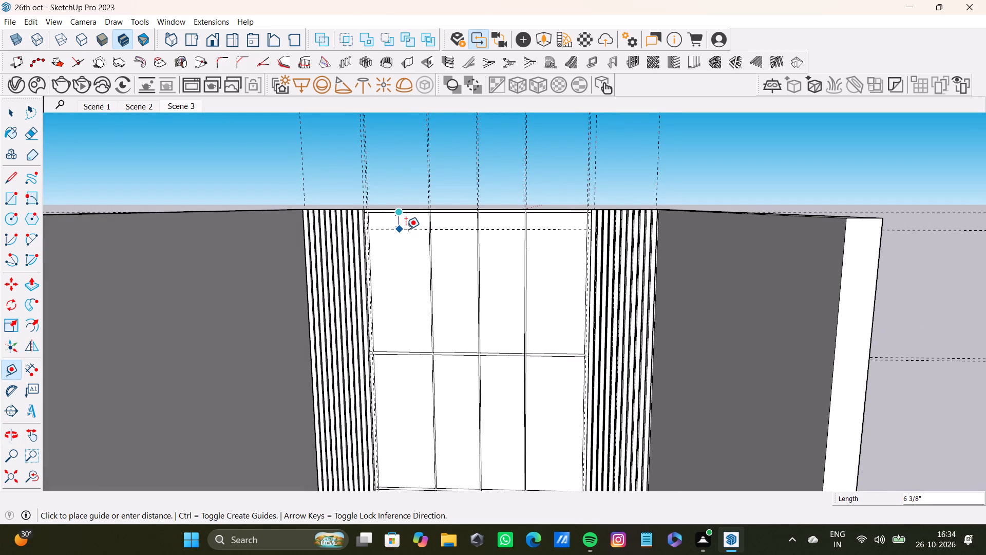
click(406, 229)
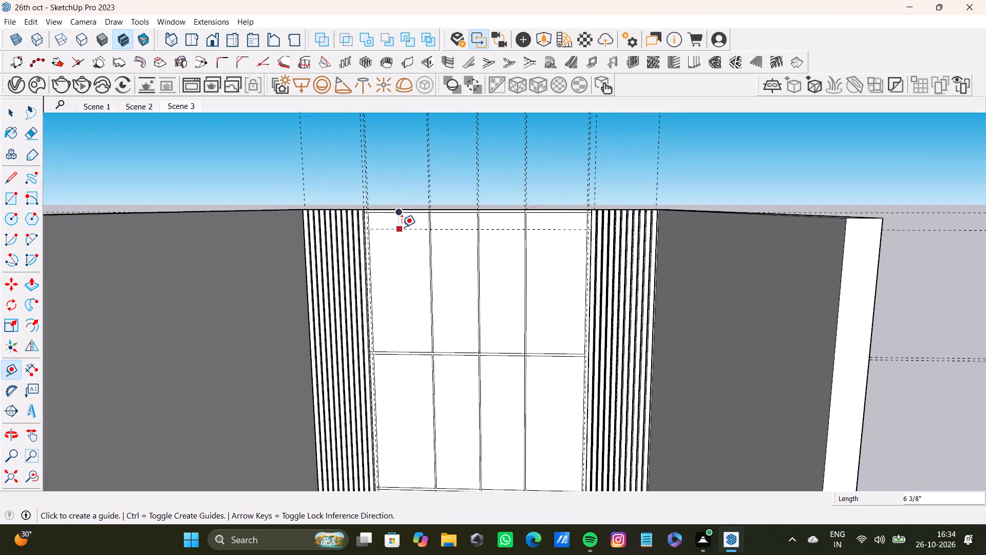
click(411, 231)
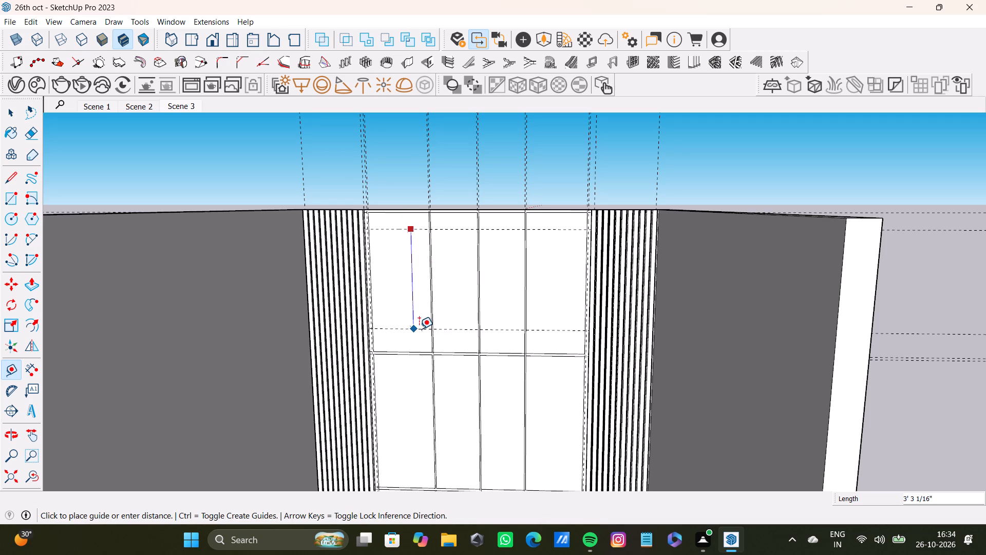
click(419, 329)
Place two horizontal guides across the middle panel row, one below its top edge and one above its bottom edge.
scroll(417, 349, down, 4)
middle_drag(417, 350, 399, 283)
scroll(397, 290, up, 2)
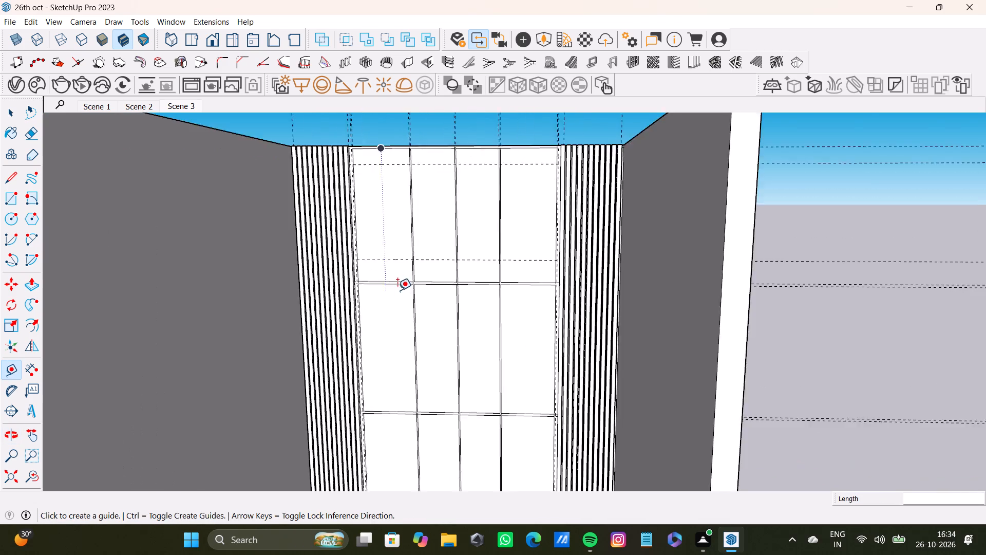
scroll(397, 290, up, 8)
click(381, 281)
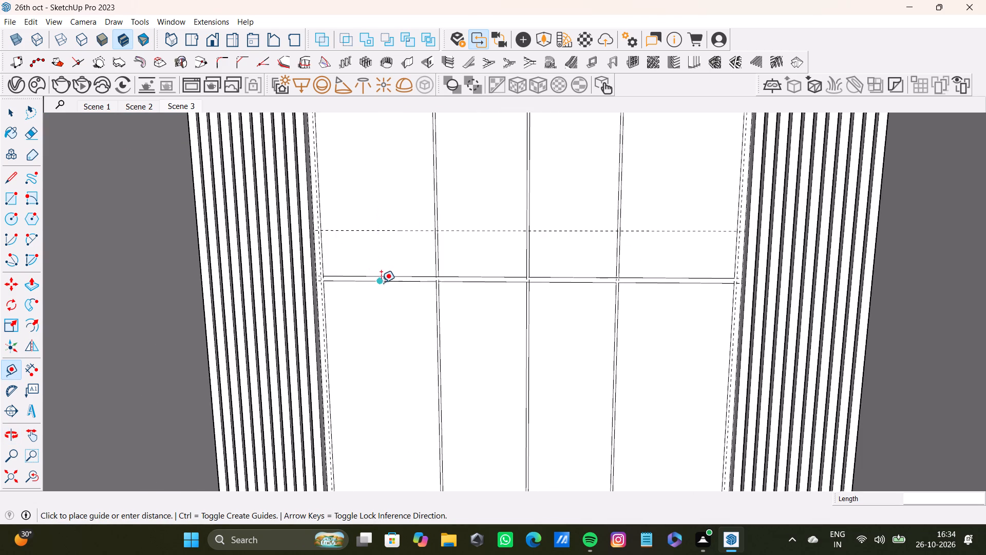
click(400, 321)
click(395, 321)
scroll(402, 364, down, 3)
shift+middle_drag(409, 388, 401, 252)
click(397, 336)
Place two horizontal guides across the bottom panel row, about 7 7/16" below its top edge and just above the floor.
scroll(397, 336, down, 4)
shift+middle_drag(397, 336, 391, 246)
scroll(389, 286, up, 9)
click(385, 253)
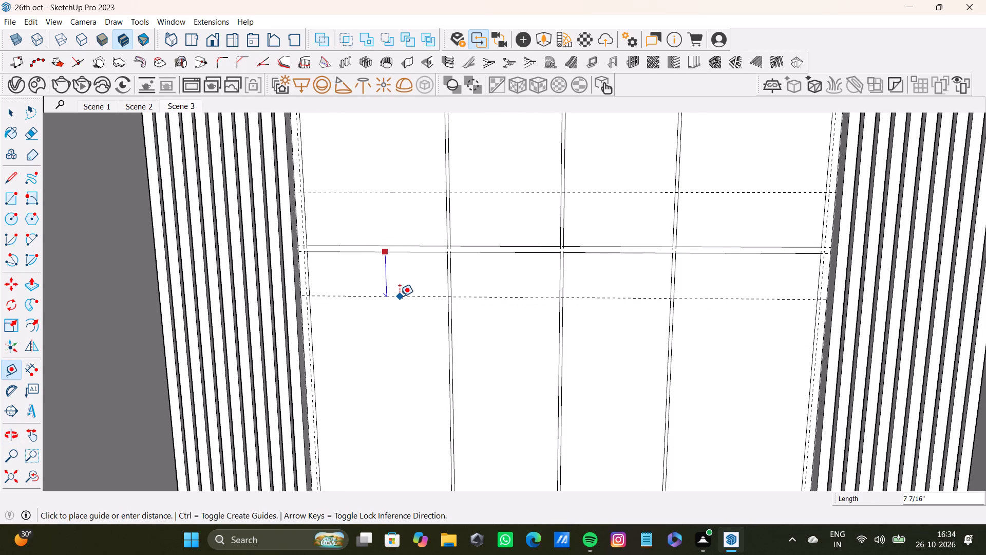
click(400, 297)
click(402, 295)
scroll(408, 362, down, 3)
shift+middle_drag(410, 380, 397, 250)
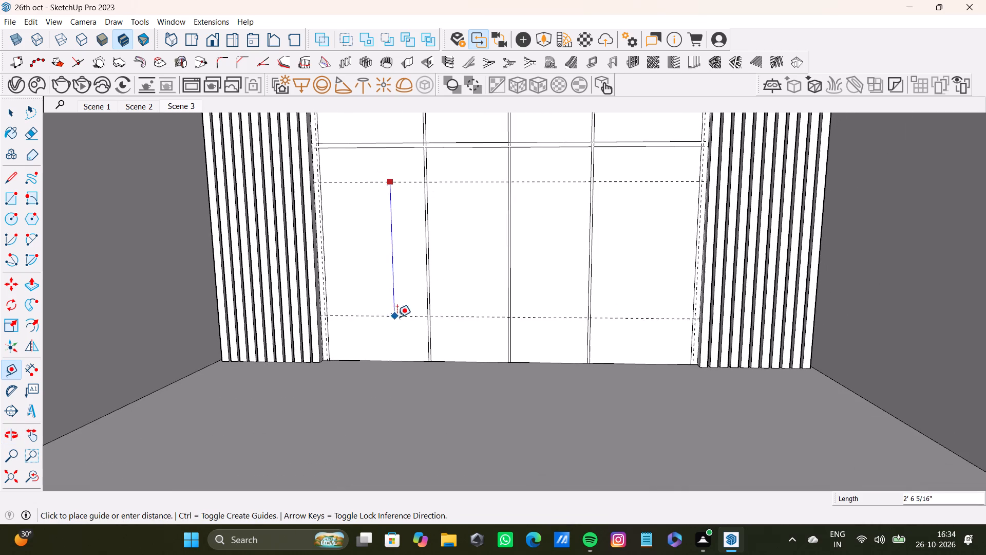
click(400, 337)
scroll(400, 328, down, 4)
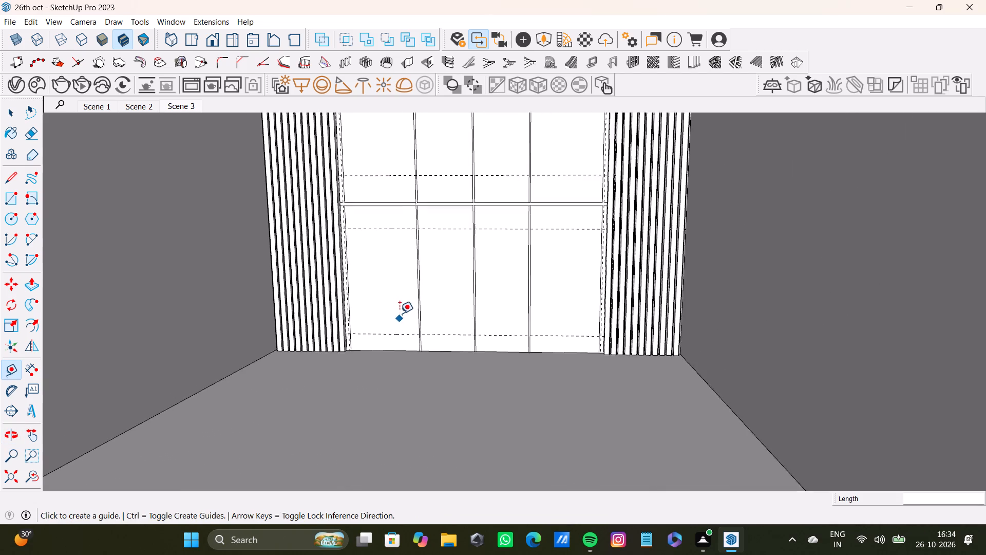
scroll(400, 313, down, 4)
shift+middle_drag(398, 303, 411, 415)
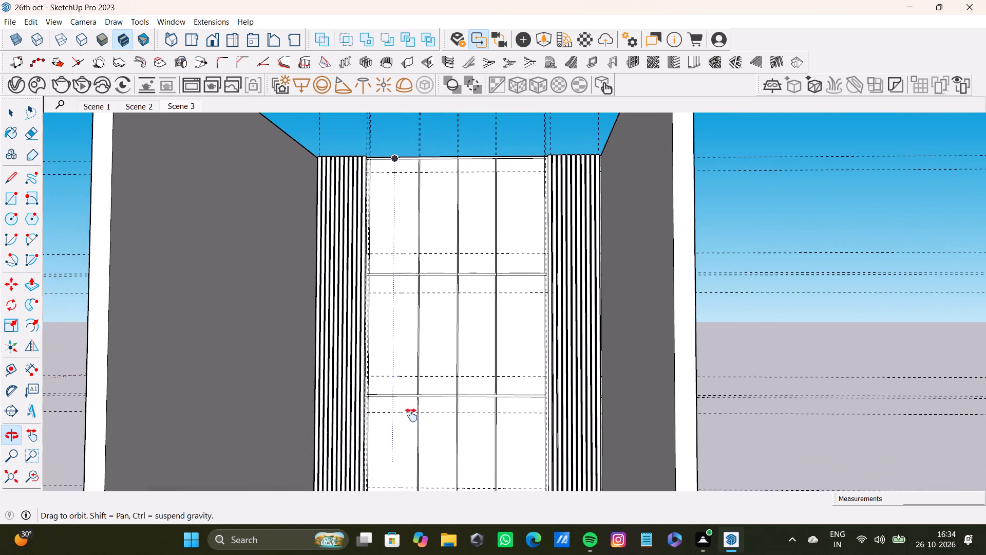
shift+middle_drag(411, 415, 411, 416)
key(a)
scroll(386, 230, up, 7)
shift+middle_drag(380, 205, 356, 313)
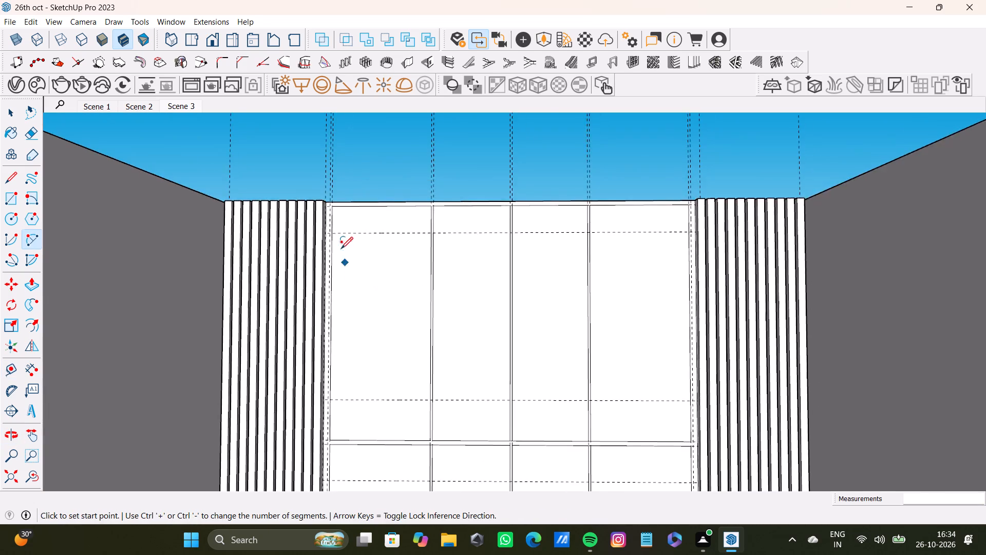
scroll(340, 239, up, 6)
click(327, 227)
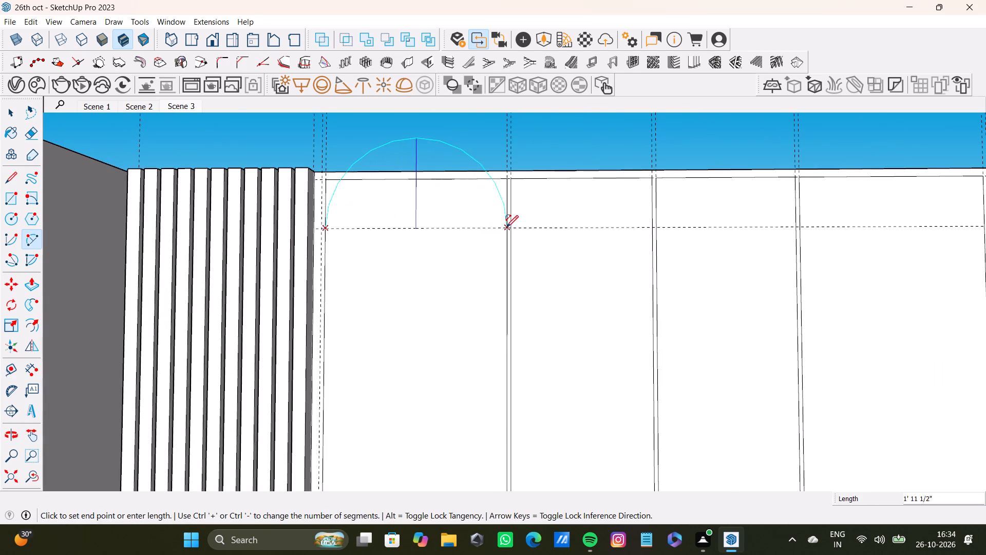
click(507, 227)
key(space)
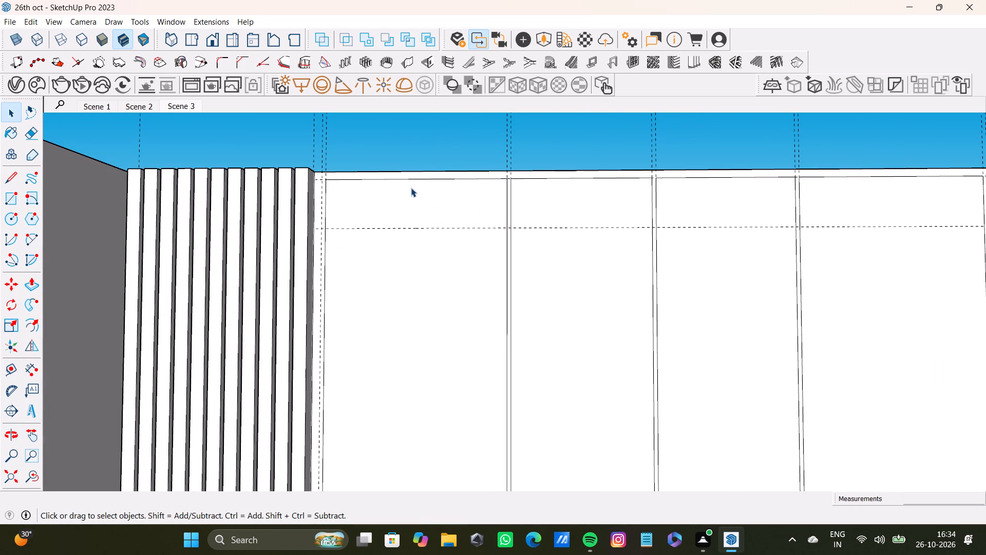
Draw an arc across the second top-row panel from its upper guide to the panel's top edge, with a bulge of about 6 3/8".
scroll(411, 265, down, 12)
middle_drag(407, 293, 416, 348)
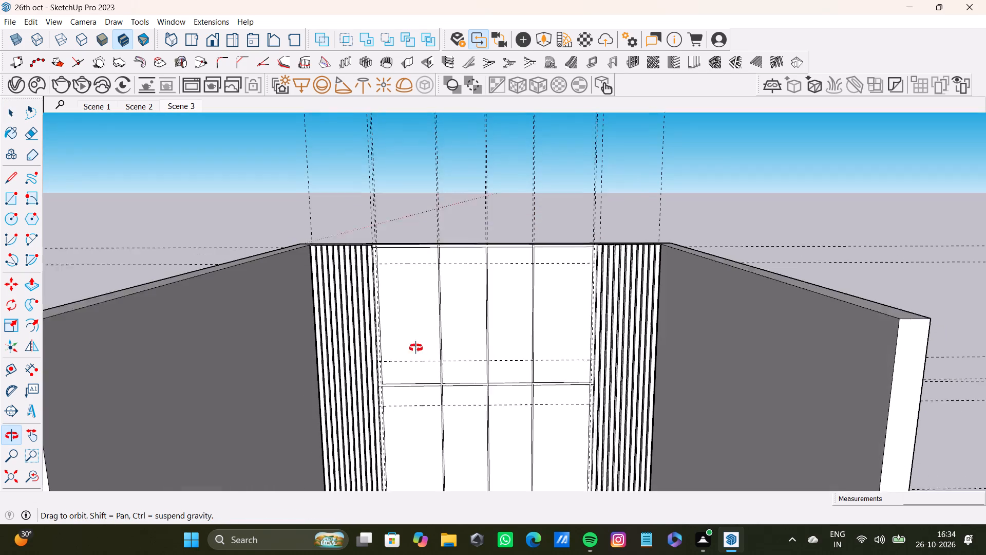
middle_drag(416, 348, 357, 365)
key(a)
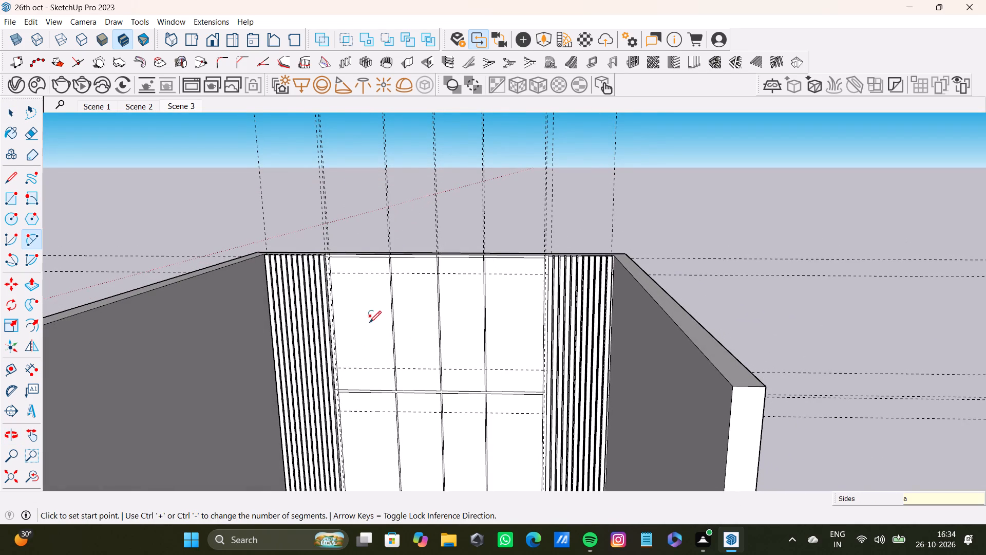
scroll(394, 273, up, 3)
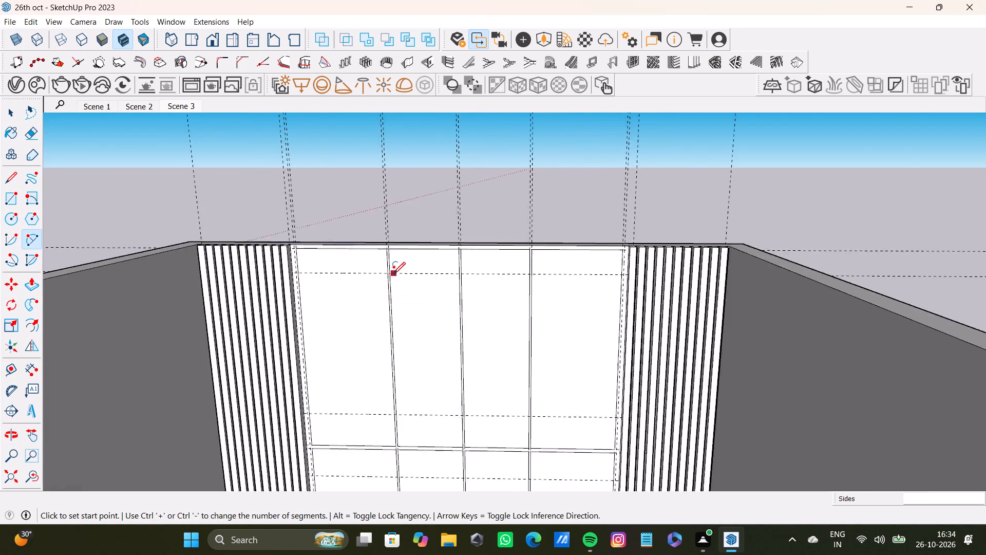
scroll(393, 274, up, 12)
click(383, 275)
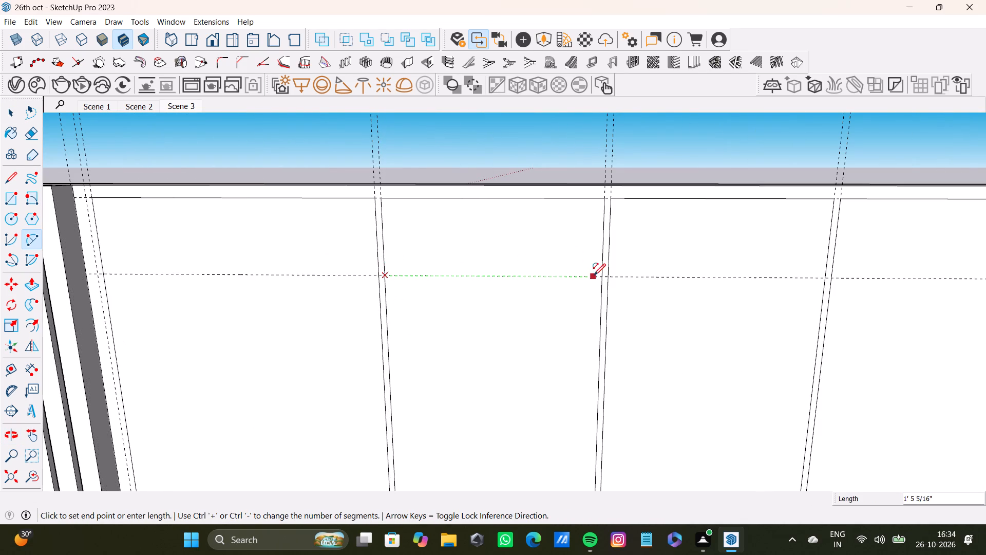
click(603, 279)
click(483, 206)
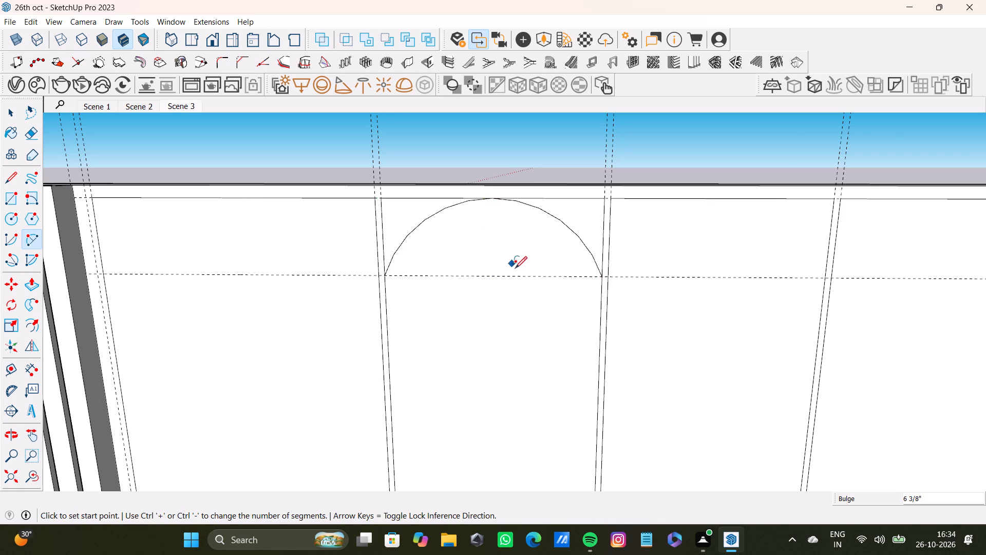
Draw a downward arc across the second top-row panel from its lower guide to the bottom edge, with a bulge of about 9 1/16".
scroll(517, 268, down, 12)
shift+middle_drag(515, 293, 487, 234)
scroll(473, 350, up, 6)
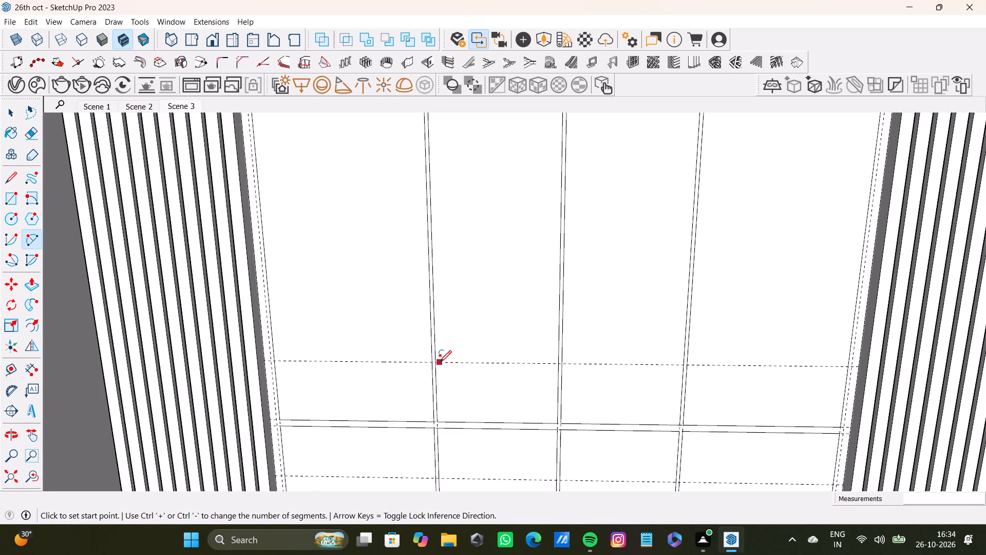
click(437, 362)
click(558, 362)
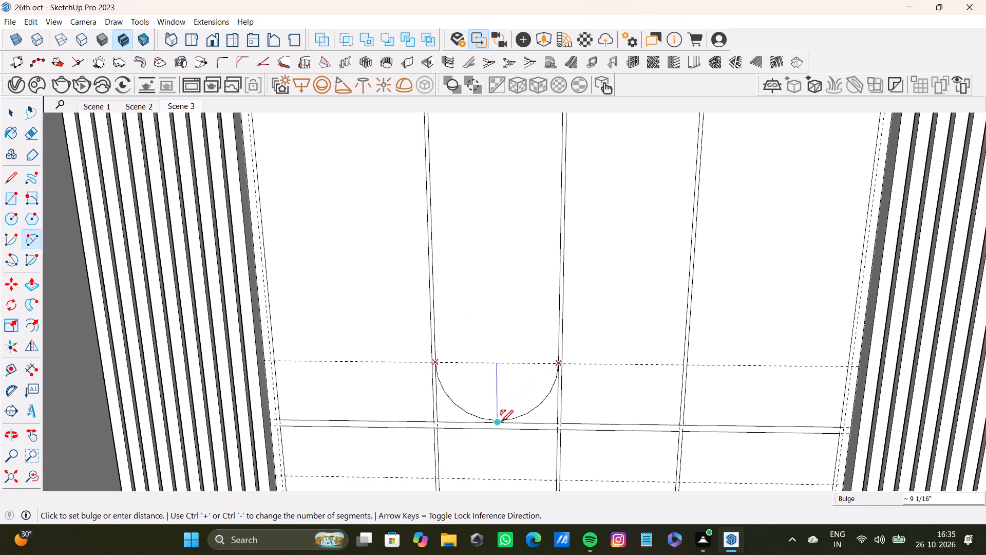
click(501, 422)
Draw an upward arc across the third top-row panel from its upper guide to the panel's top edge.
scroll(500, 416, down, 9)
shift+middle_drag(501, 405, 423, 399)
scroll(467, 276, up, 10)
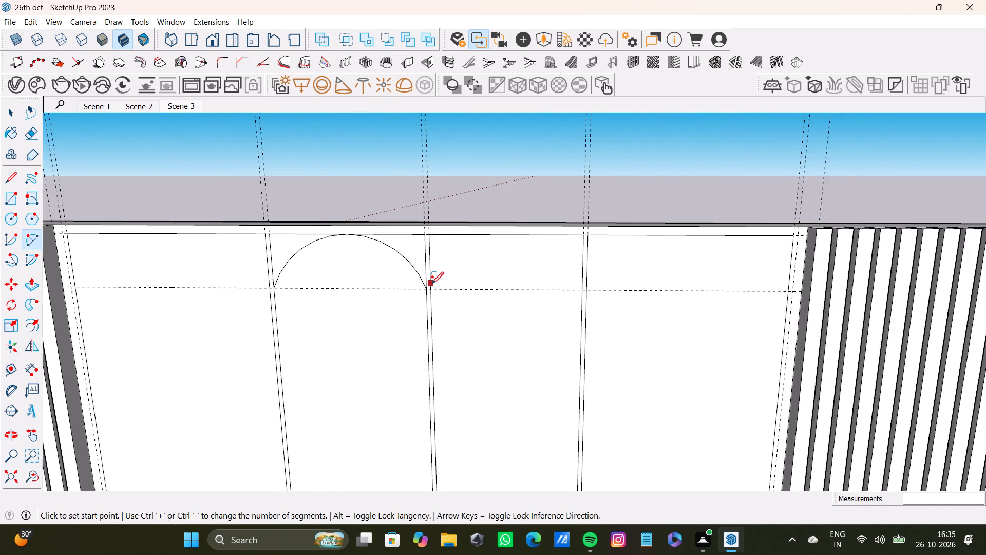
scroll(432, 284, up, 3)
click(432, 291)
click(637, 286)
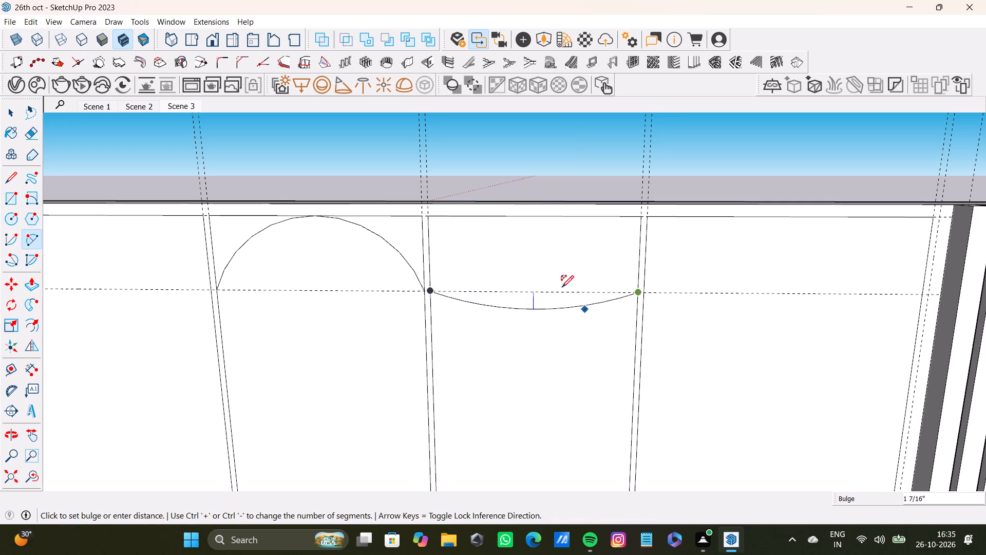
click(536, 217)
Draw a downward arc across the third top-row panel from its lower guide to the panel's bottom edge.
scroll(535, 251, down, 7)
shift+middle_drag(532, 301, 520, 226)
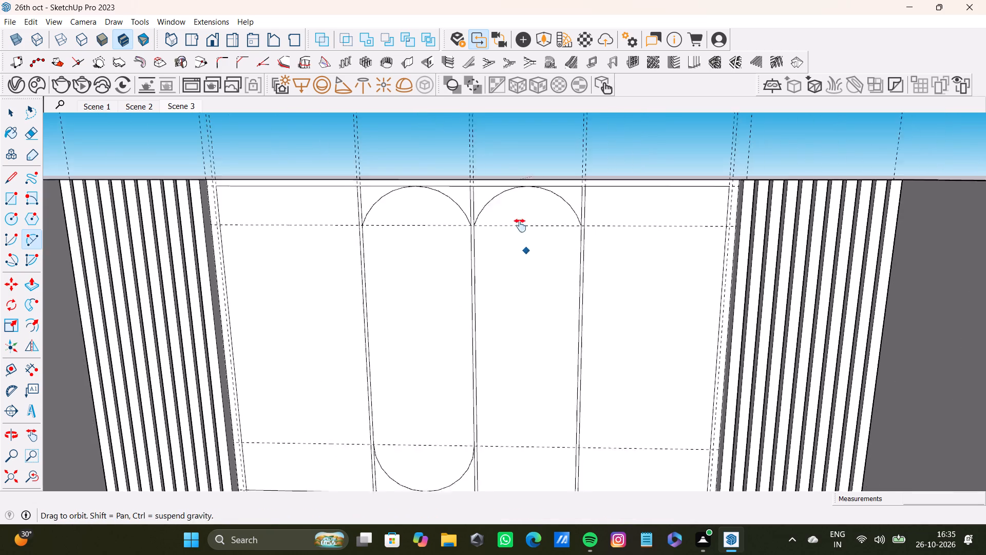
shift+middle_drag(520, 226, 508, 189)
scroll(506, 247, down, 4)
middle_drag(501, 309, 492, 269)
shift+scroll(488, 343, up, 2)
shift+middle_drag(488, 344, 487, 288)
scroll(452, 299, up, 3)
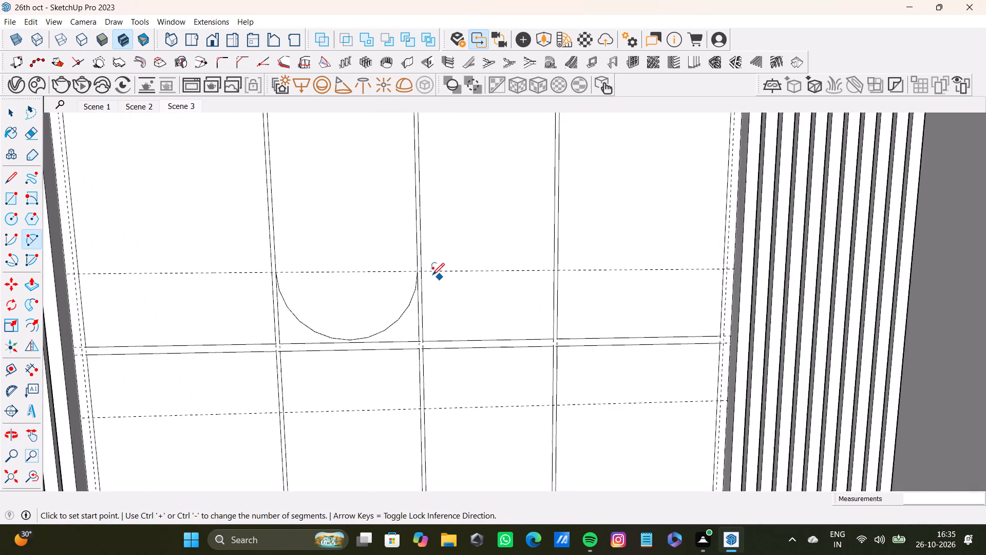
scroll(432, 275, up, 5)
click(419, 270)
click(616, 267)
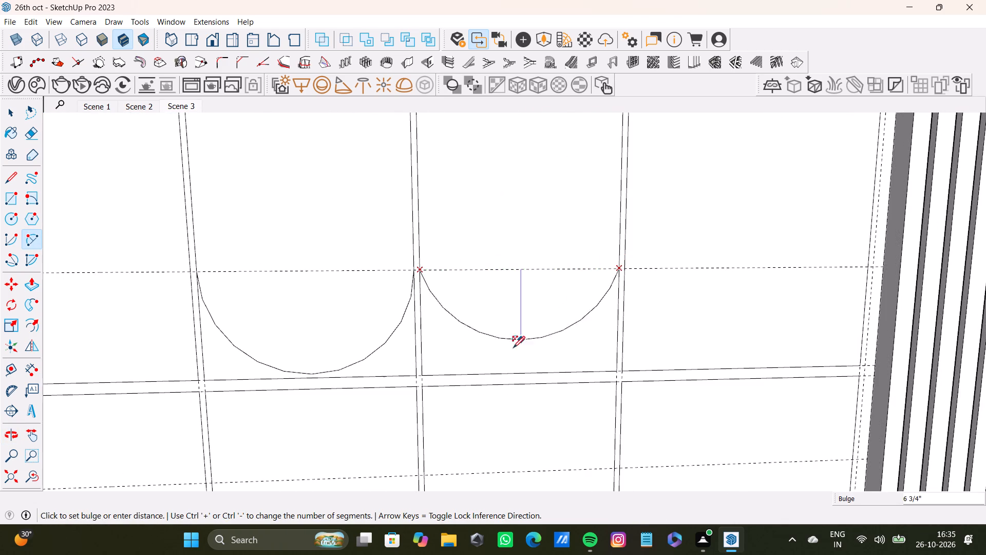
click(507, 375)
Draw an upward arc across the second middle-row panel from its upper guide, with a bulge of about 8".
scroll(507, 369, down, 8)
shift+middle_drag(506, 355, 468, 217)
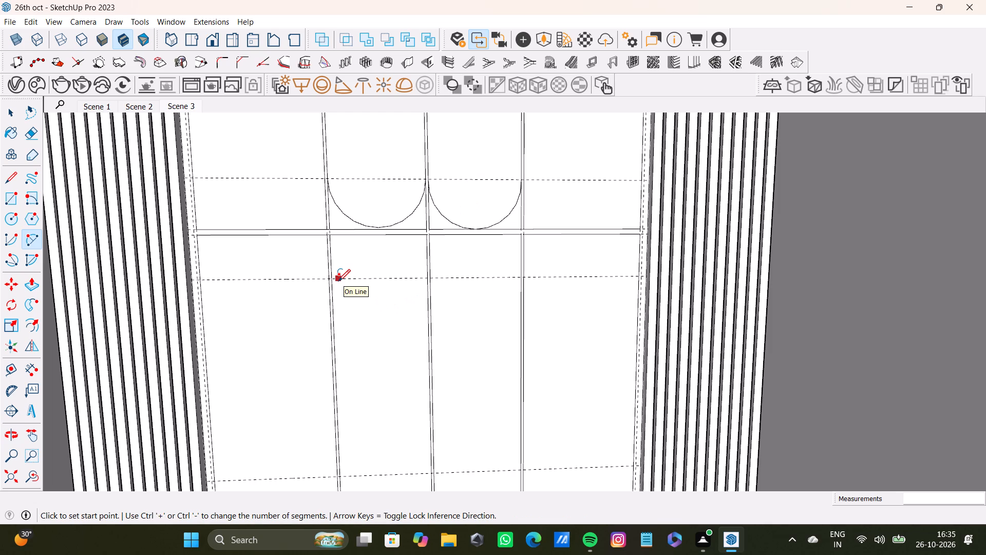
scroll(373, 289, down, 3)
middle_drag(370, 298, 346, 303)
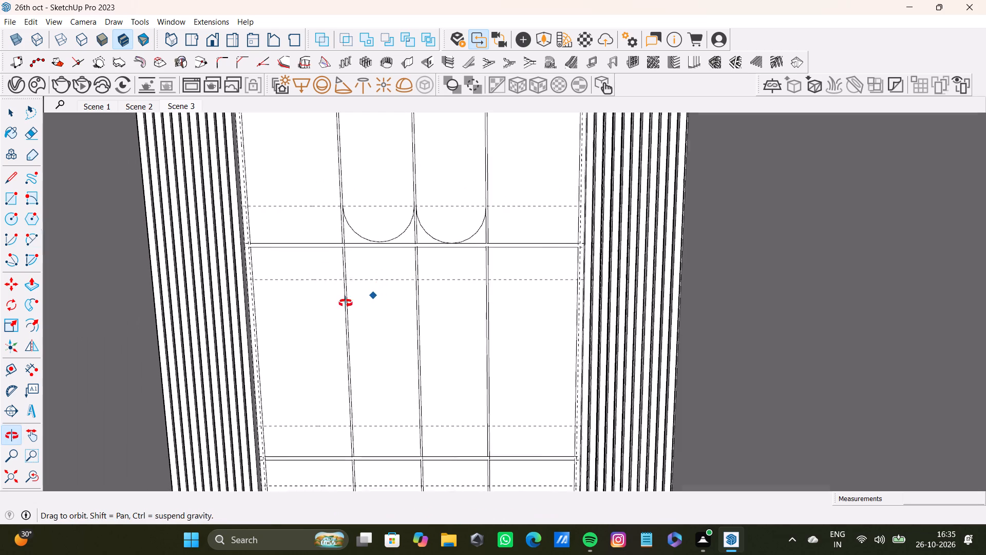
middle_drag(346, 303, 339, 303)
scroll(350, 268, up, 14)
click(342, 287)
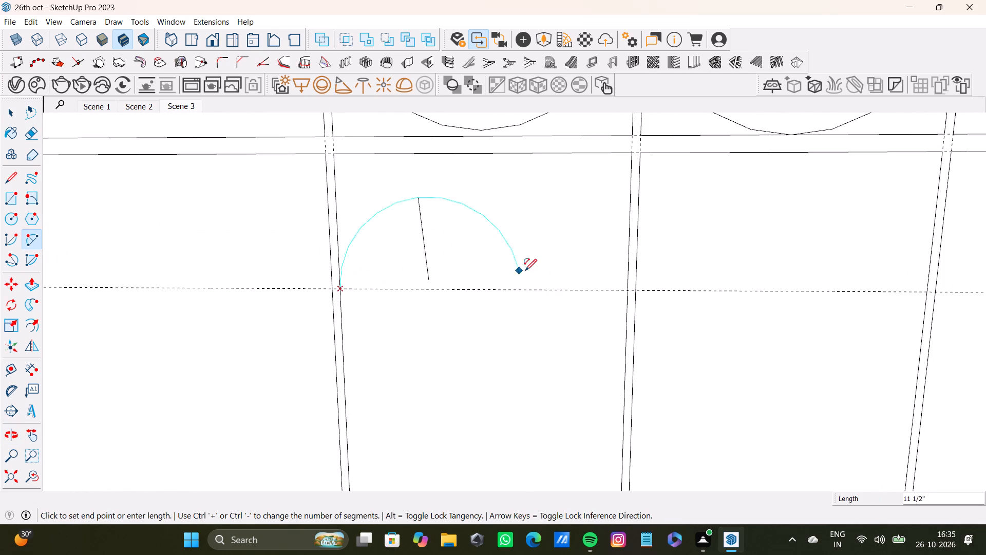
click(627, 289)
click(487, 158)
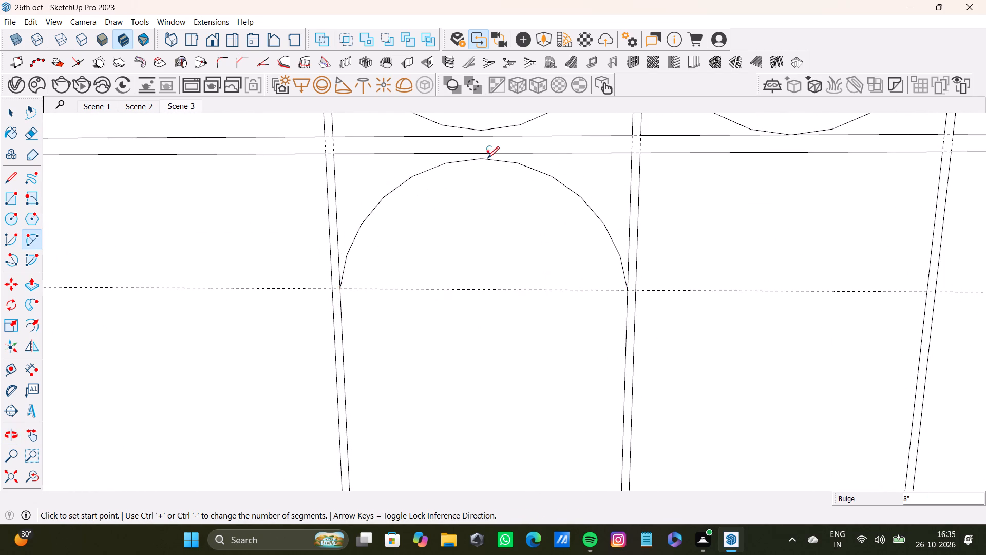
Draw a downward arc across the second middle-row panel from its lower guide to the panel's bottom edge.
scroll(490, 182, down, 9)
shift+middle_drag(503, 288, 395, 141)
shift+scroll(423, 248, down, 3)
shift+middle_drag(419, 366, 431, 310)
scroll(349, 292, up, 2)
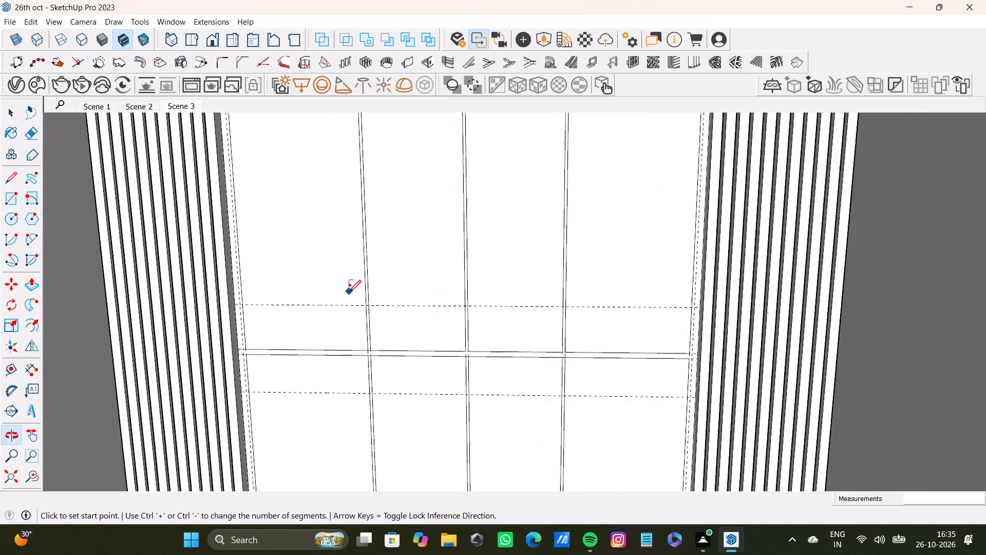
scroll(349, 292, up, 9)
click(384, 311)
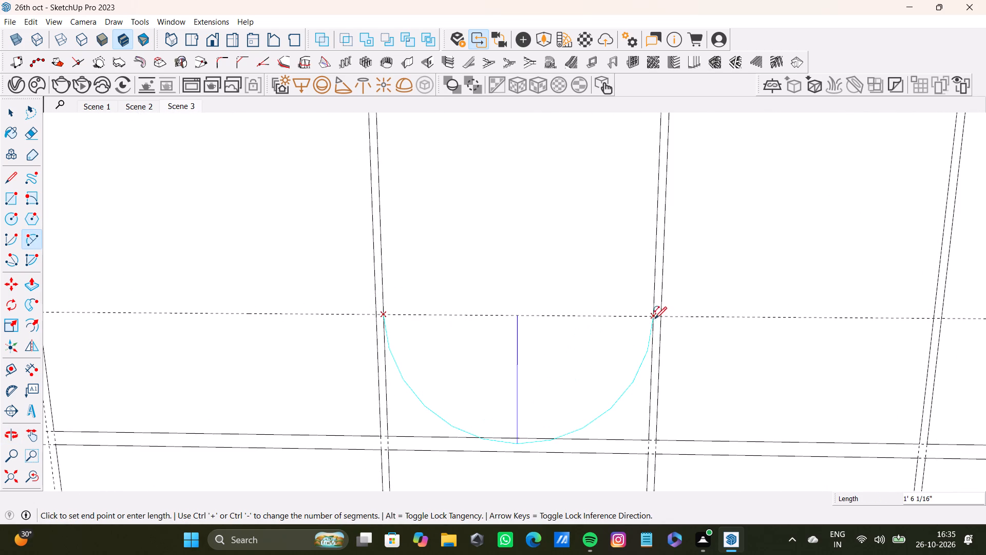
click(655, 319)
click(522, 435)
Draw an upward arc across the third middle-row panel from its upper guide, with a bulge of about 8".
scroll(521, 413, down, 9)
shift+middle_drag(522, 312, 489, 320)
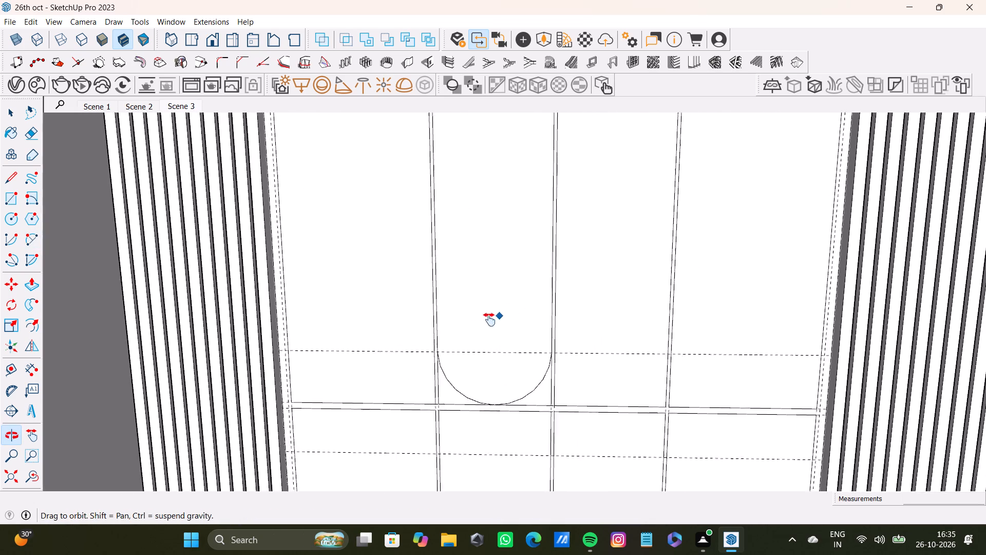
shift+middle_drag(489, 320, 466, 338)
shift+middle_drag(521, 214, 462, 328)
scroll(471, 244, up, 6)
click(457, 220)
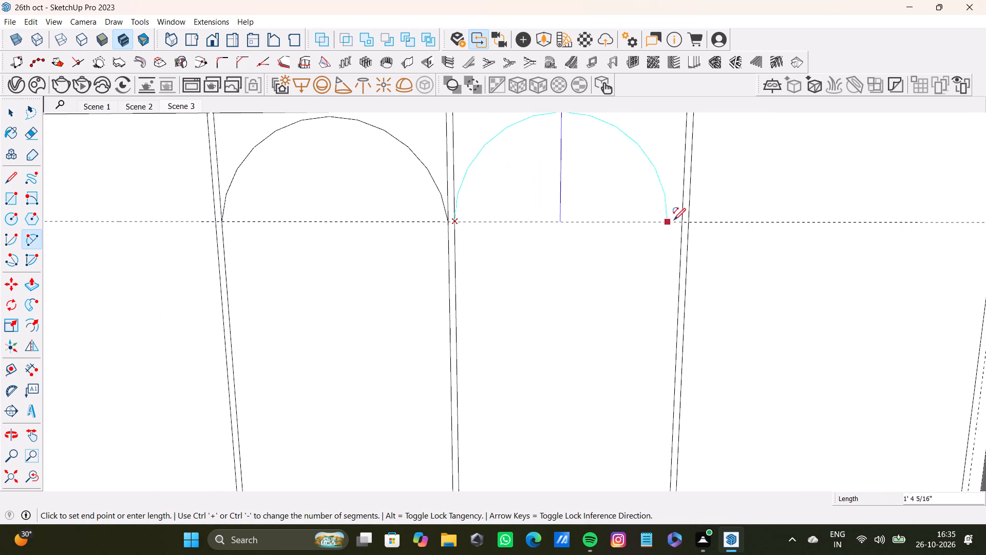
click(678, 217)
shift+middle_drag(582, 135, 549, 220)
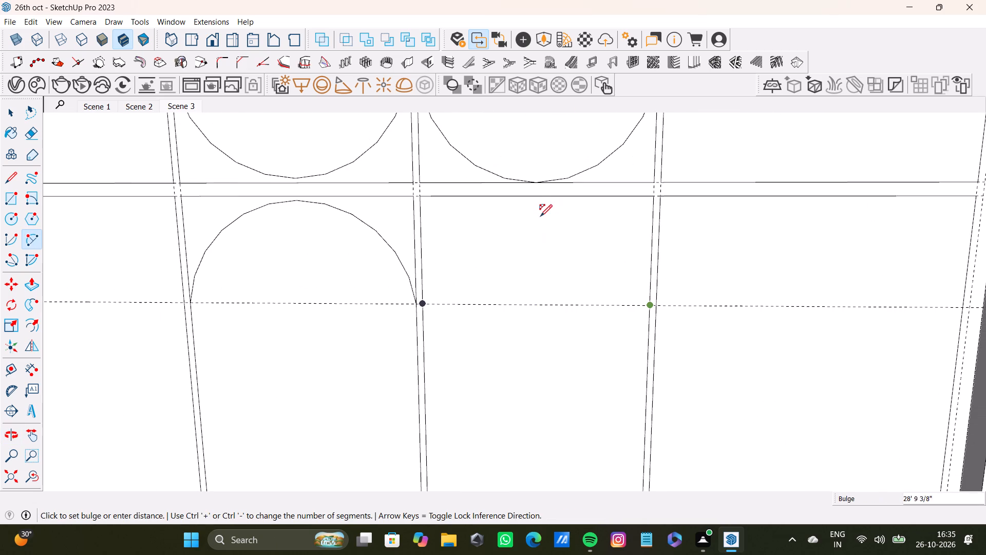
click(528, 200)
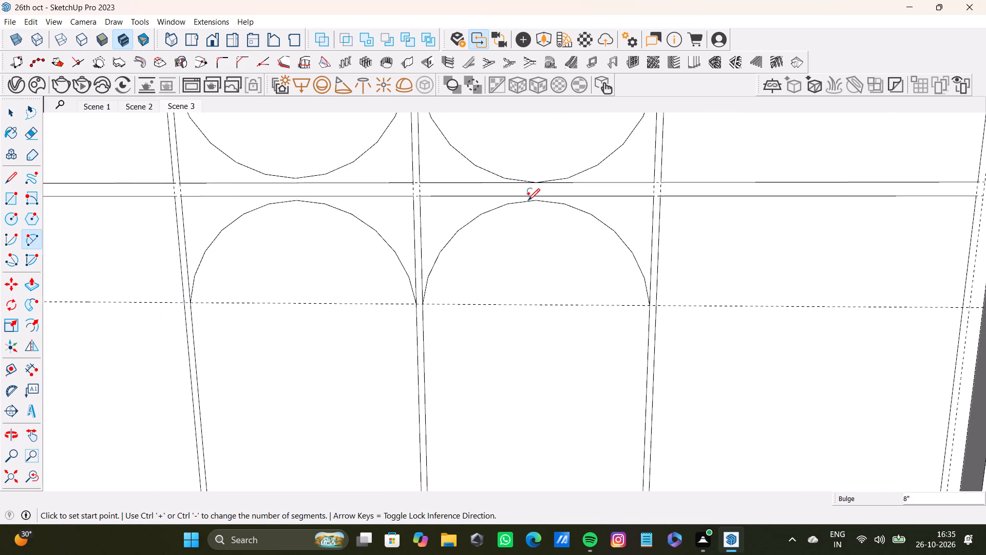
Draw a downward arc across the third middle-row panel from its lower guide, with a bulge of about 8 3/16".
scroll(526, 218, down, 8)
shift+middle_drag(535, 290, 541, 188)
scroll(534, 234, down, 3)
middle_drag(522, 368, 509, 291)
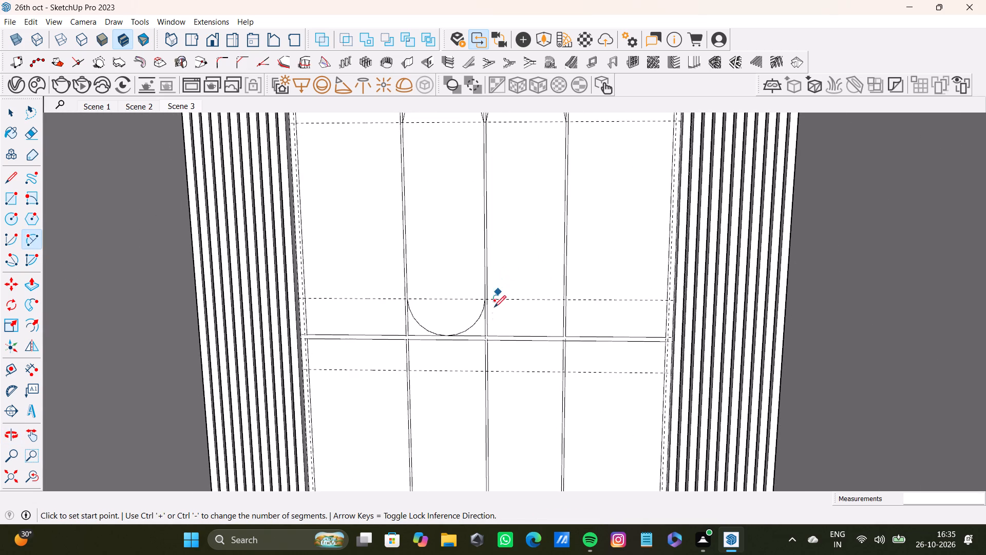
scroll(492, 322, up, 9)
click(484, 280)
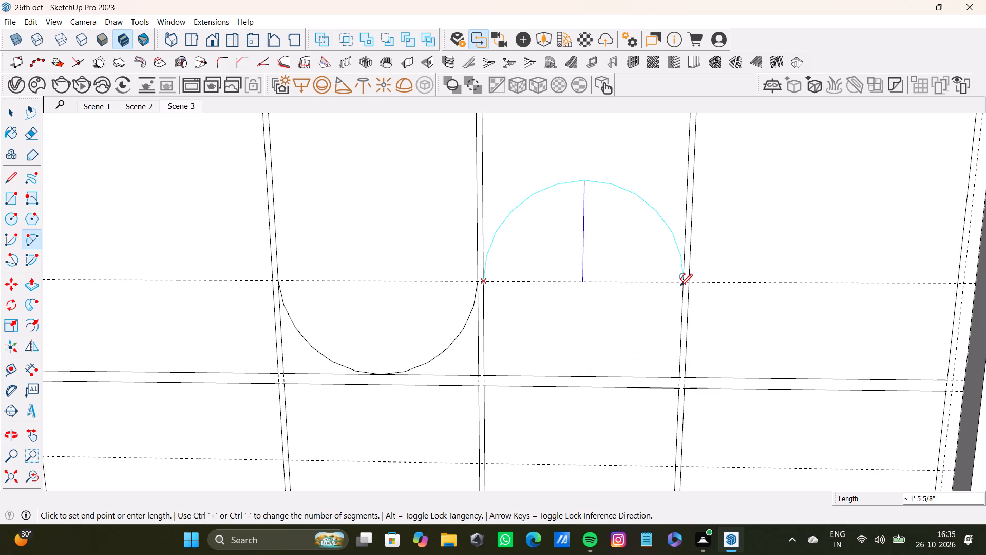
click(680, 286)
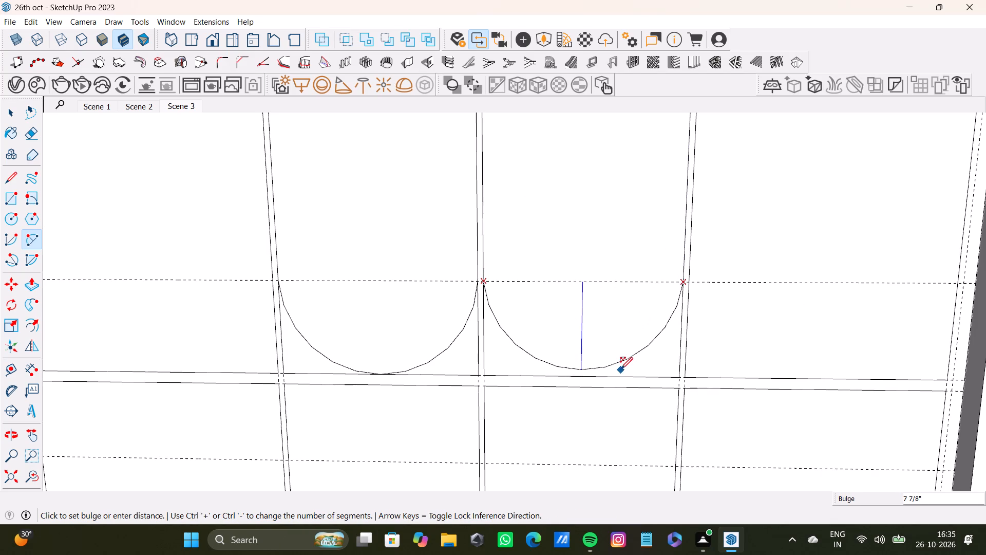
click(622, 372)
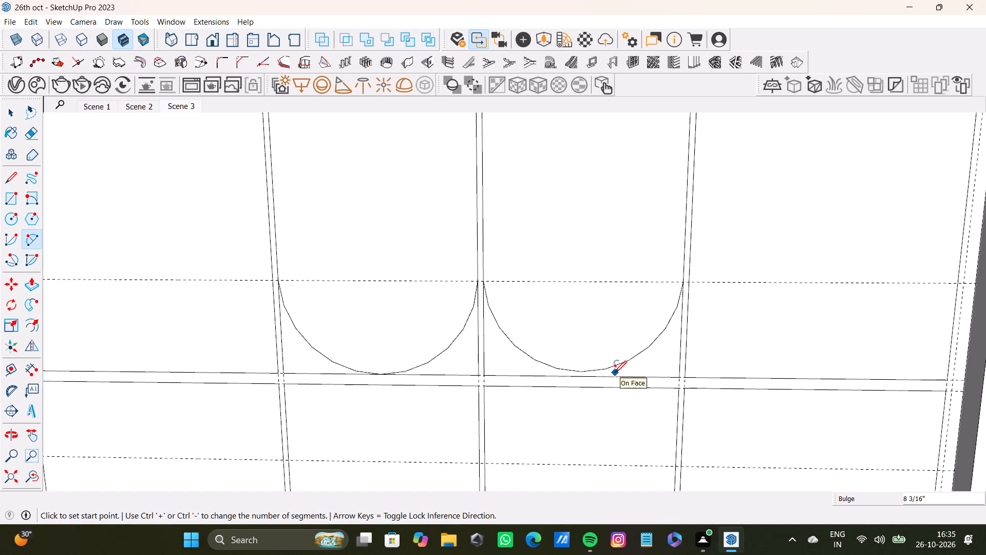
Draw an upward arc across the second bottom-row panel from its upper guide to the panel's top edge.
scroll(607, 359, down, 12)
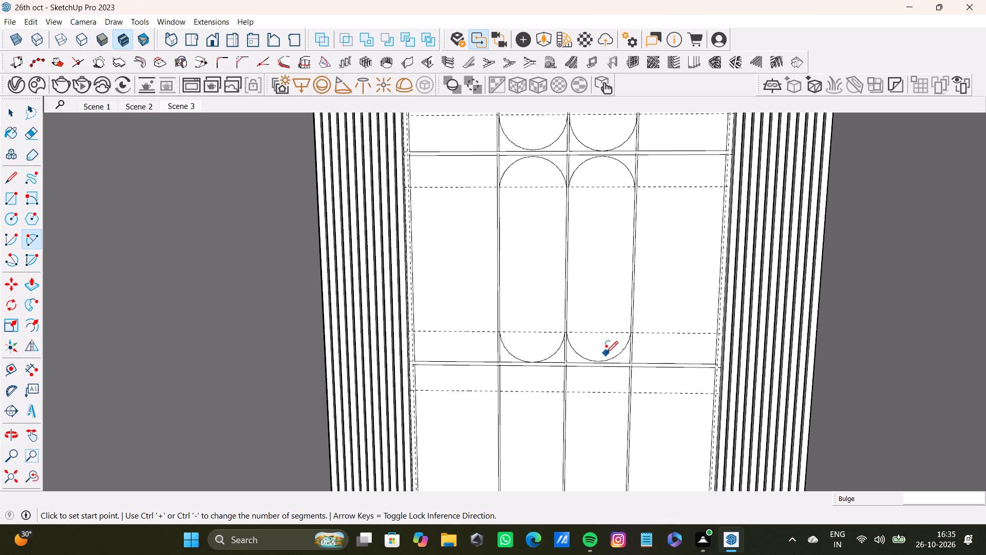
scroll(635, 434, down, 8)
scroll(534, 432, down, 4)
middle_drag(551, 418, 472, 360)
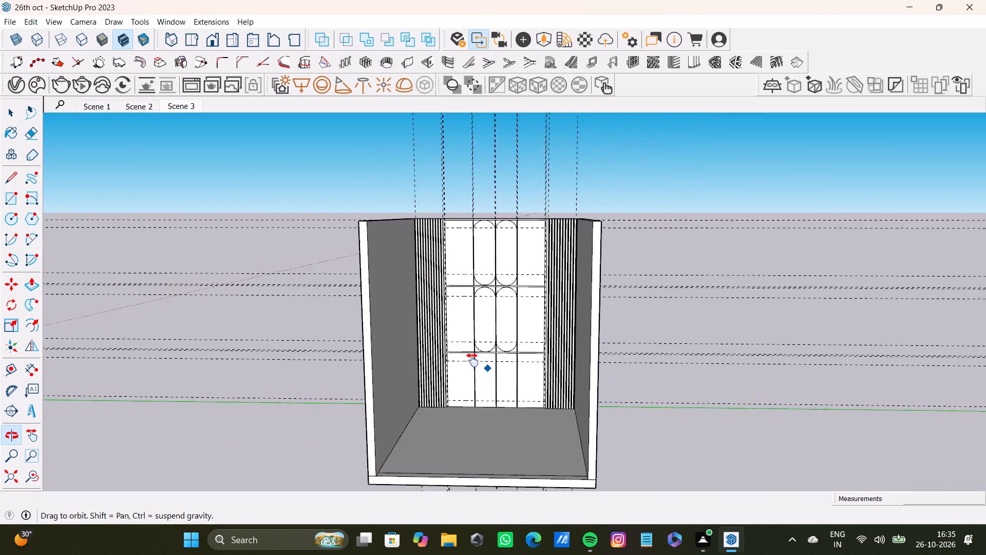
middle_drag(472, 360, 435, 342)
scroll(408, 329, up, 19)
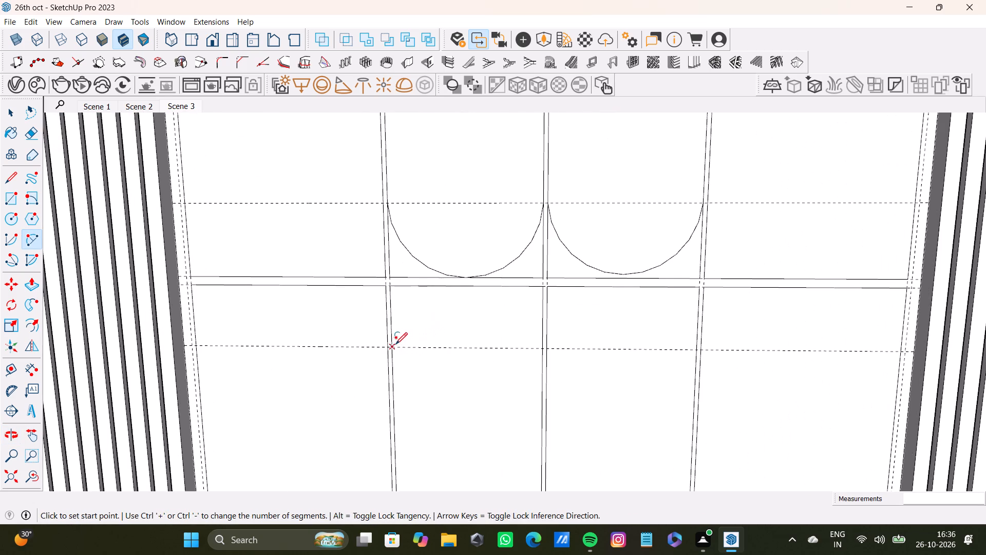
click(391, 345)
click(539, 350)
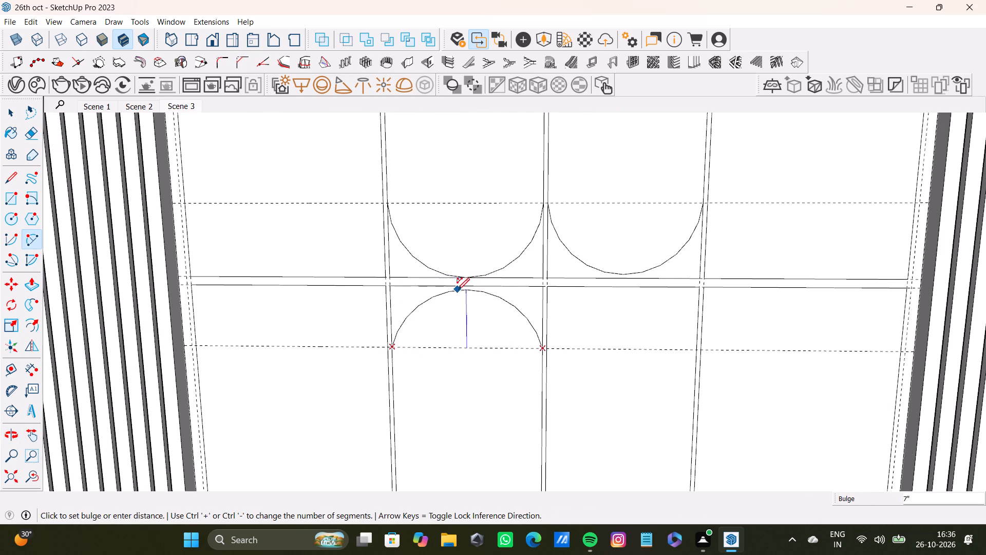
click(458, 289)
Draw a downward arc across the second bottom-row panel from its lower guide to the floor edge, with a bulge of about 5 11/16".
scroll(489, 325, down, 9)
shift+middle_drag(491, 347, 456, 276)
scroll(414, 384, up, 7)
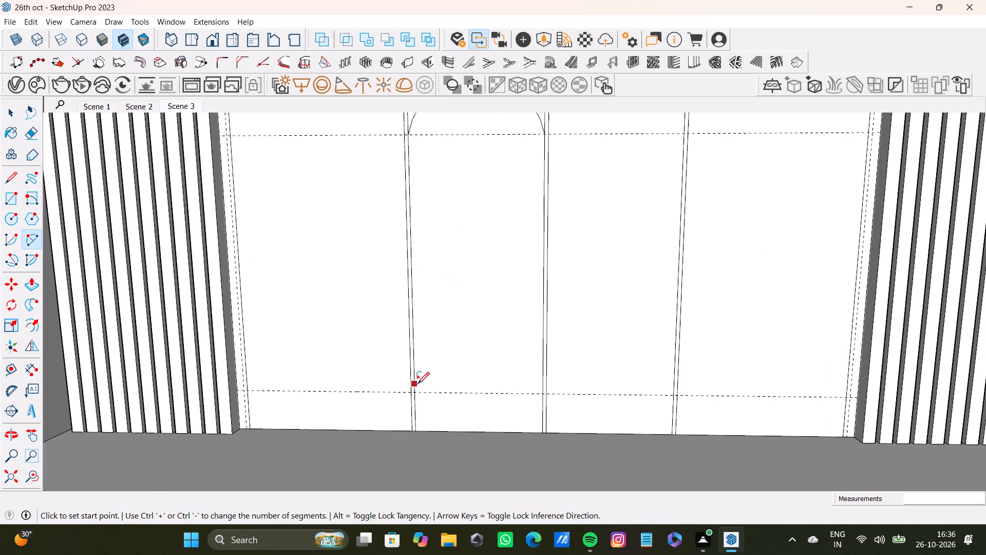
click(416, 393)
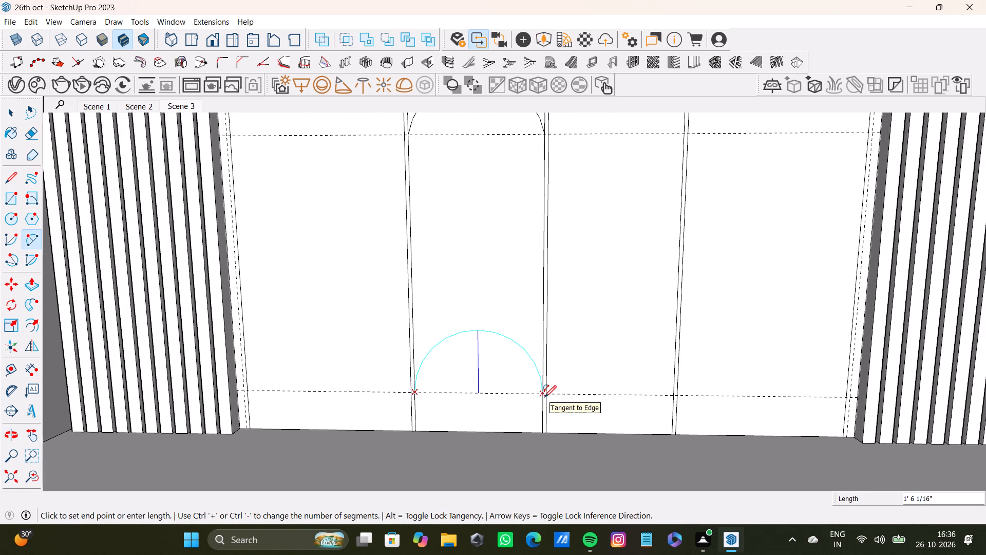
scroll(540, 395, up, 2)
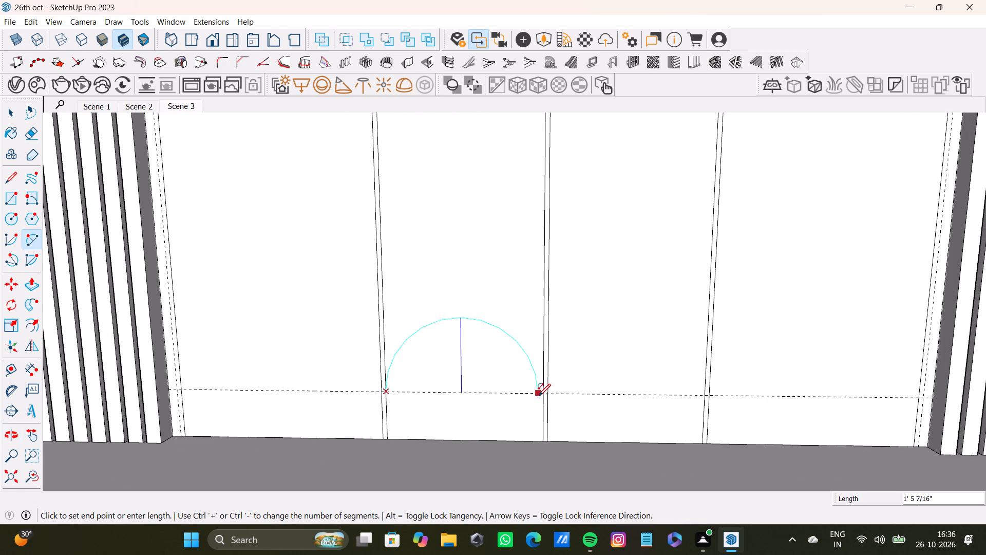
click(543, 394)
click(467, 438)
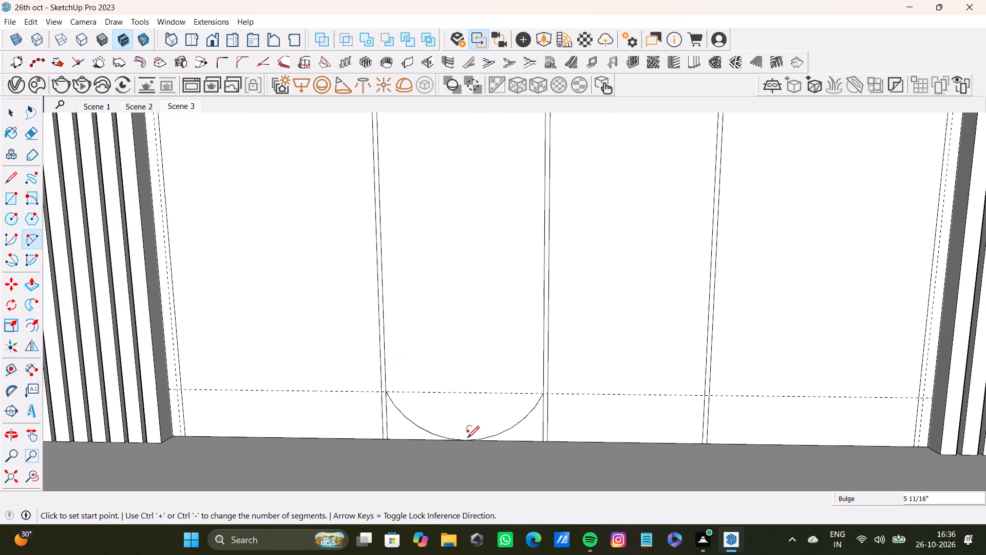
Draw an upward arc across the third bottom-row panel from its upper guide to the panel's top edge.
scroll(467, 438, down, 8)
shift+middle_drag(467, 427, 399, 450)
scroll(429, 325, up, 6)
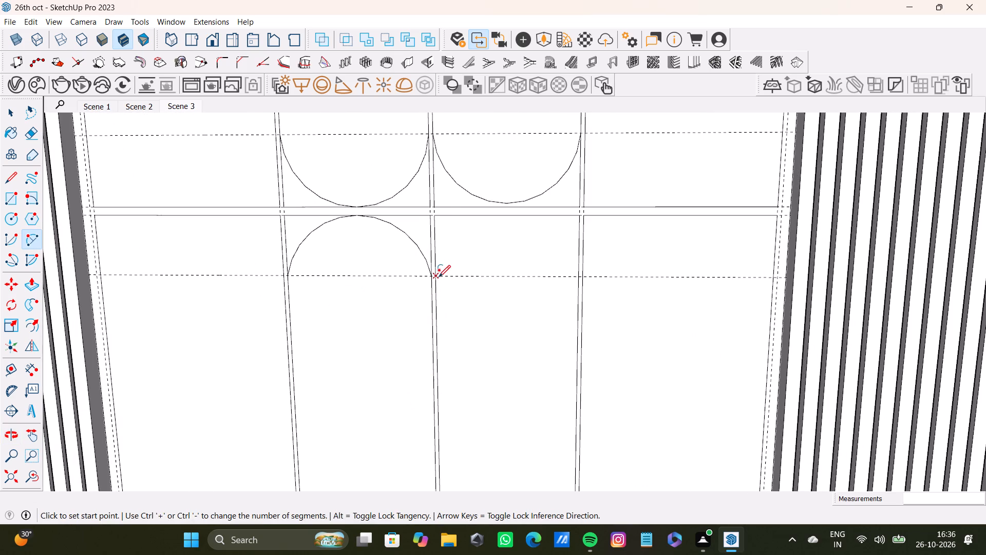
click(438, 274)
click(576, 271)
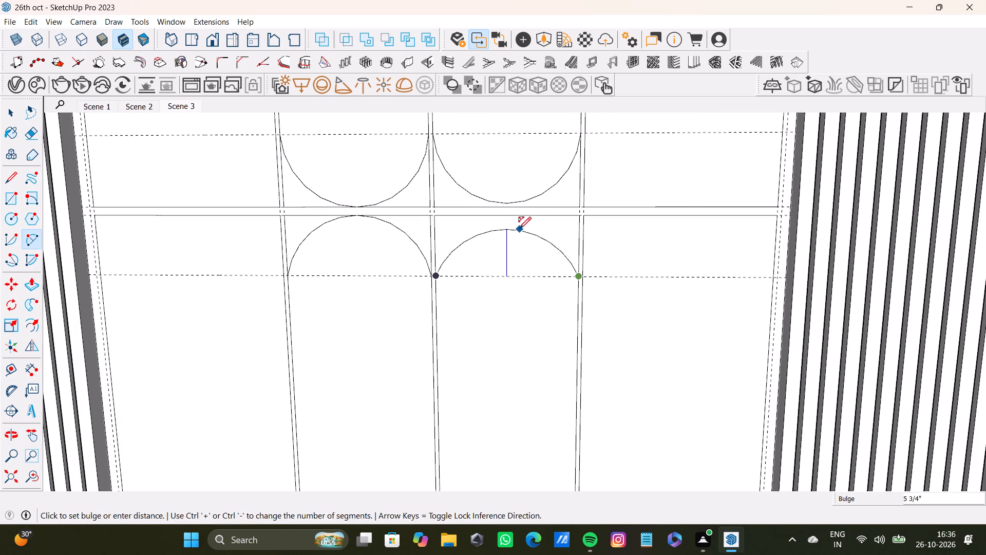
click(516, 218)
Draw a downward arc across the third bottom-row panel from its lower guide to the floor edge.
scroll(513, 295, down, 7)
shift+middle_drag(504, 324, 479, 227)
scroll(462, 347, up, 6)
click(441, 331)
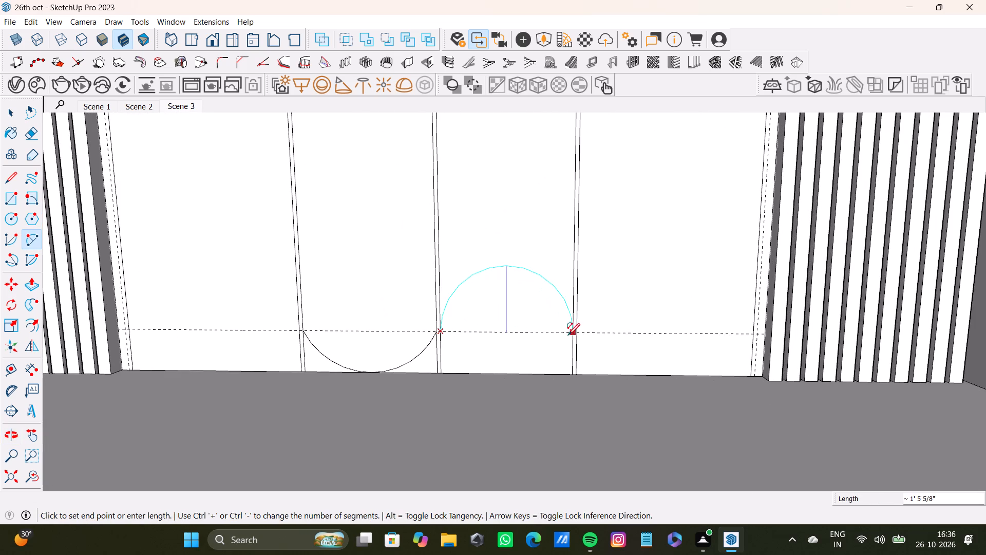
click(571, 335)
click(502, 374)
Push/Pull the arc-ended face in the second top-row panel slightly outward from the back wall into the room.
scroll(497, 371, down, 4)
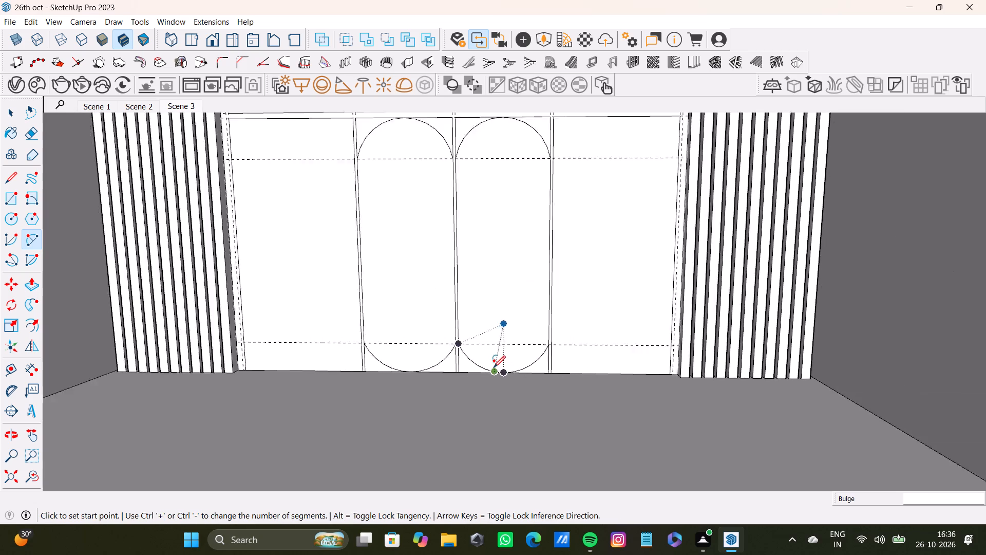
scroll(494, 367, down, 9)
shift+middle_drag(494, 367, 486, 410)
scroll(481, 403, down, 7)
middle_drag(475, 396, 503, 395)
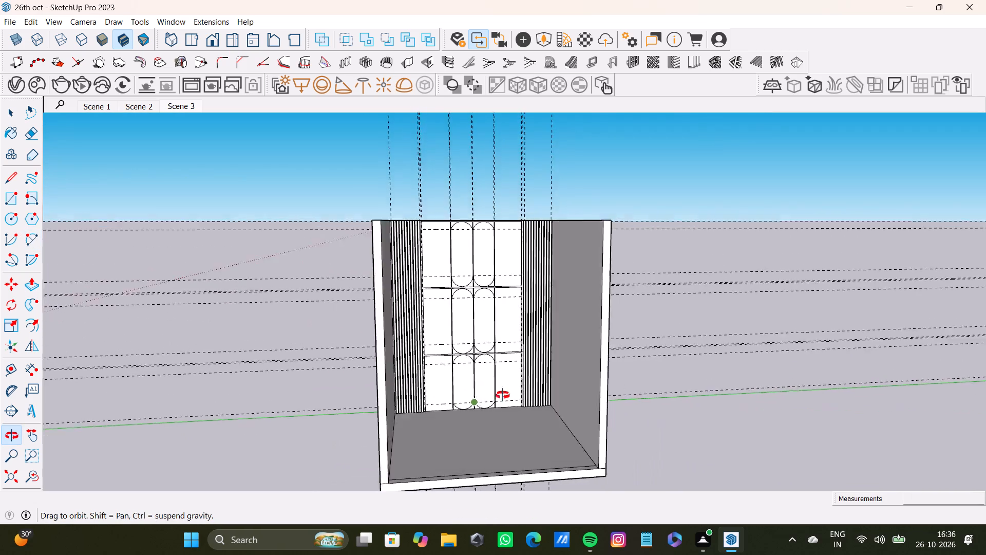
middle_drag(503, 395, 429, 425)
scroll(442, 236, up, 3)
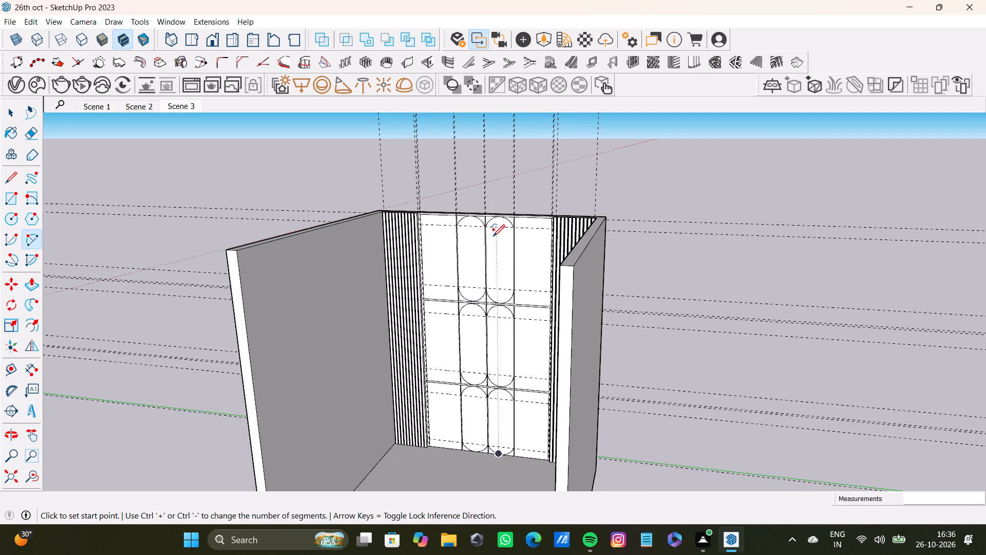
key(space)
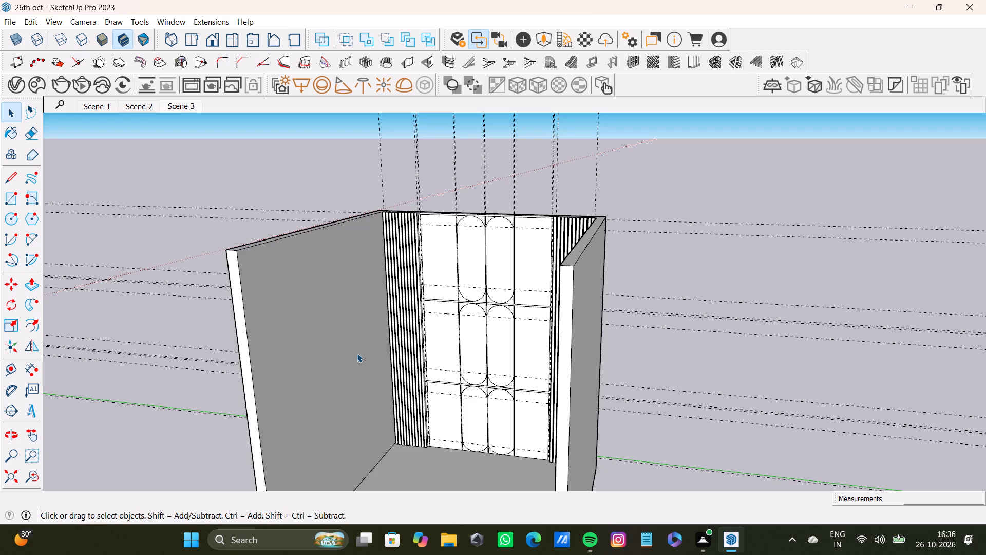
scroll(479, 235, up, 9)
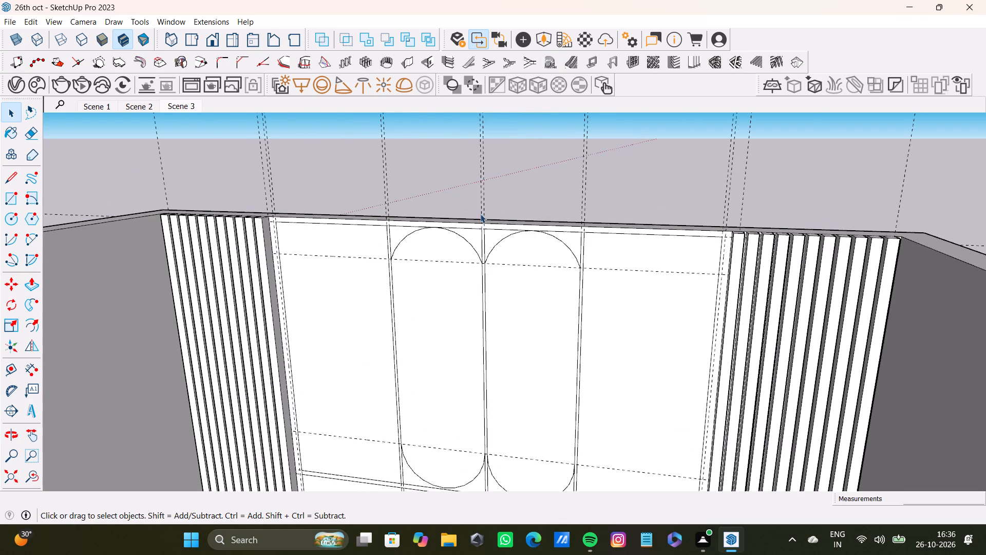
shift+middle_drag(479, 222, 474, 238)
click(439, 271)
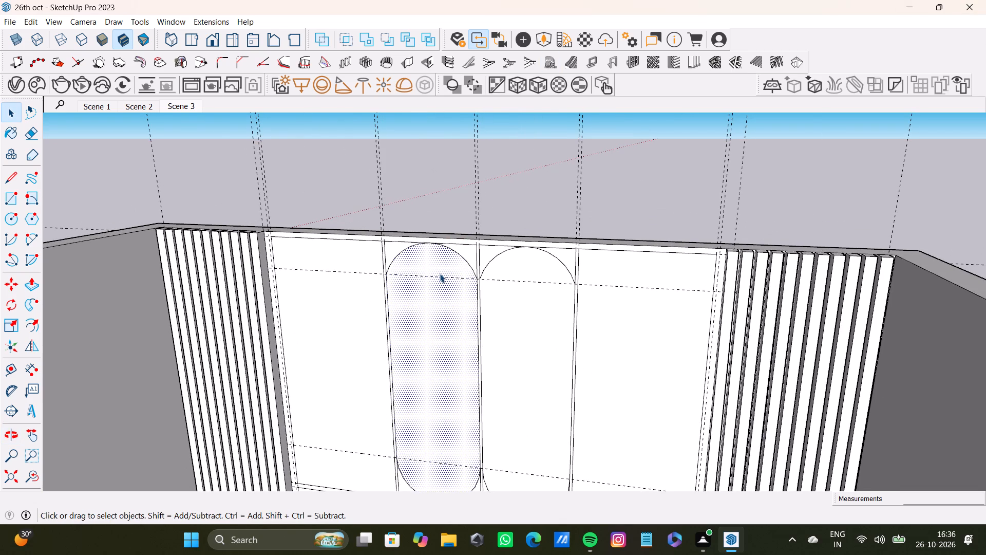
key(p)
click(440, 273)
scroll(442, 274, down, 5)
shift+middle_drag(441, 289, 468, 326)
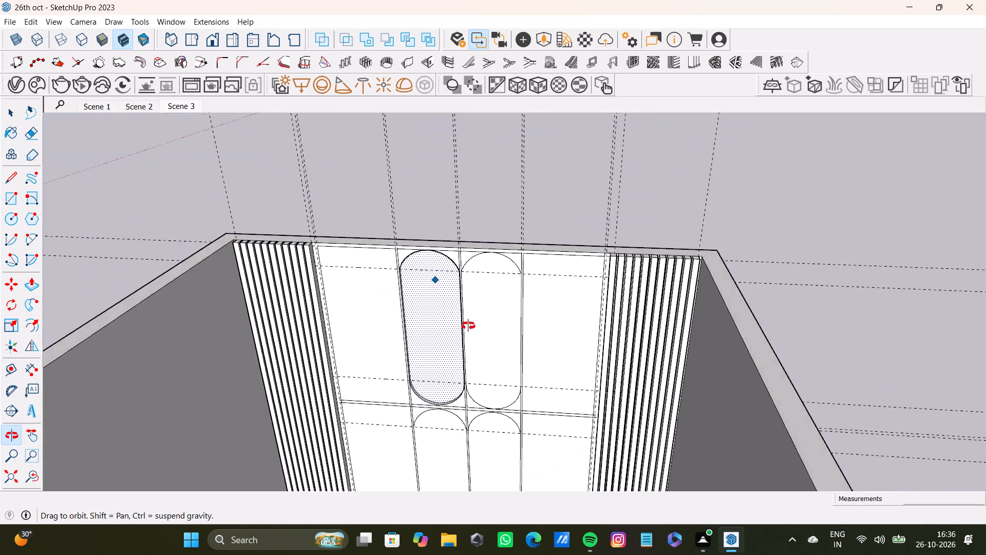
shift+middle_drag(468, 326, 521, 371)
scroll(444, 317, down, 5)
middle_drag(440, 322, 260, 377)
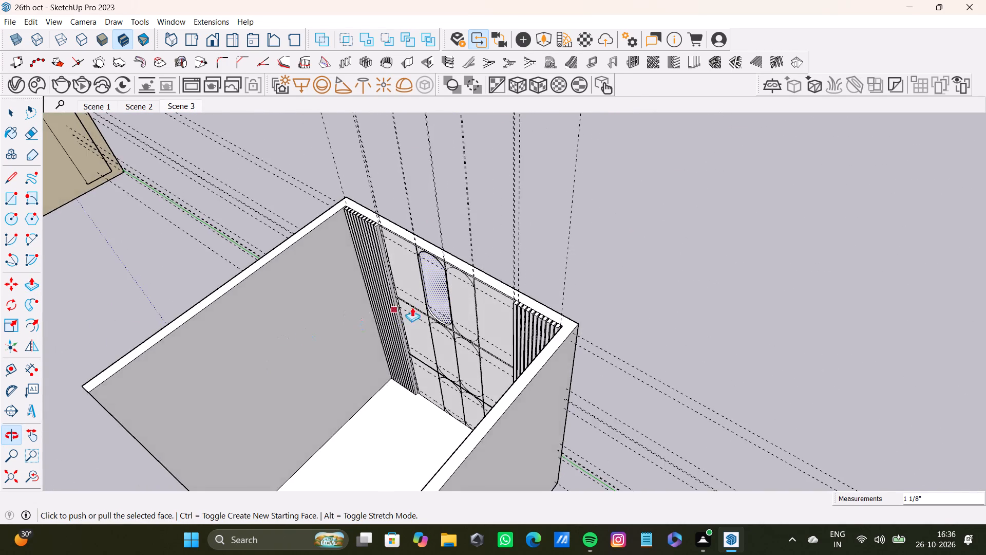
scroll(421, 302, up, 10)
drag(448, 284, 432, 284)
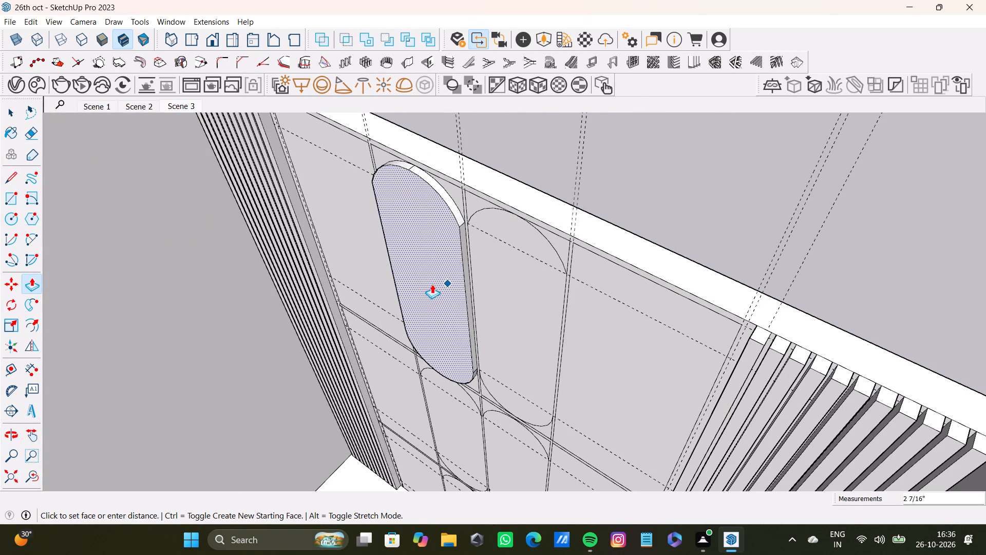
drag(432, 284, 434, 283)
Push/Pull the arc-ended face in the third top-row panel 3/4" outward from the back wall into the room.
key(space)
click(508, 260)
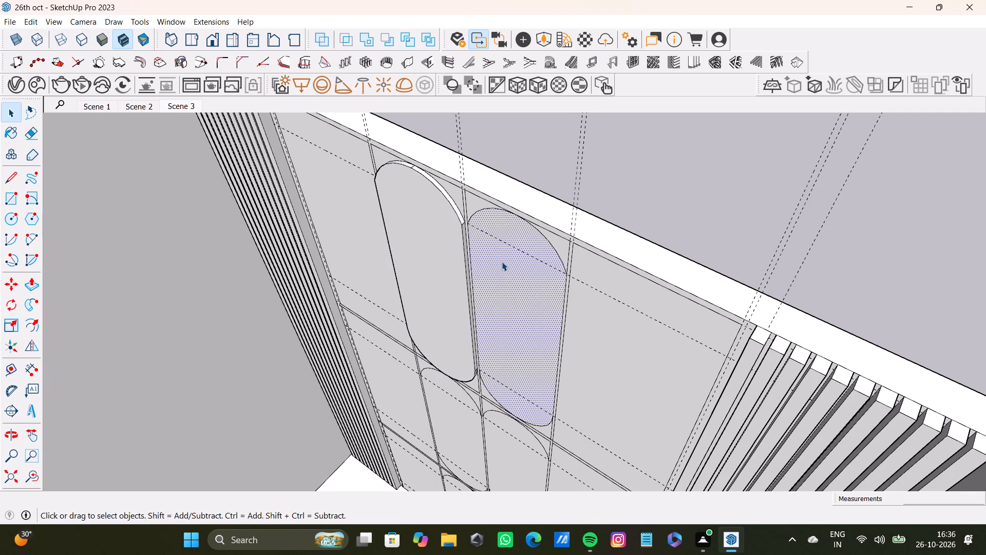
key(p)
drag(491, 235, 451, 219)
scroll(450, 237, down, 4)
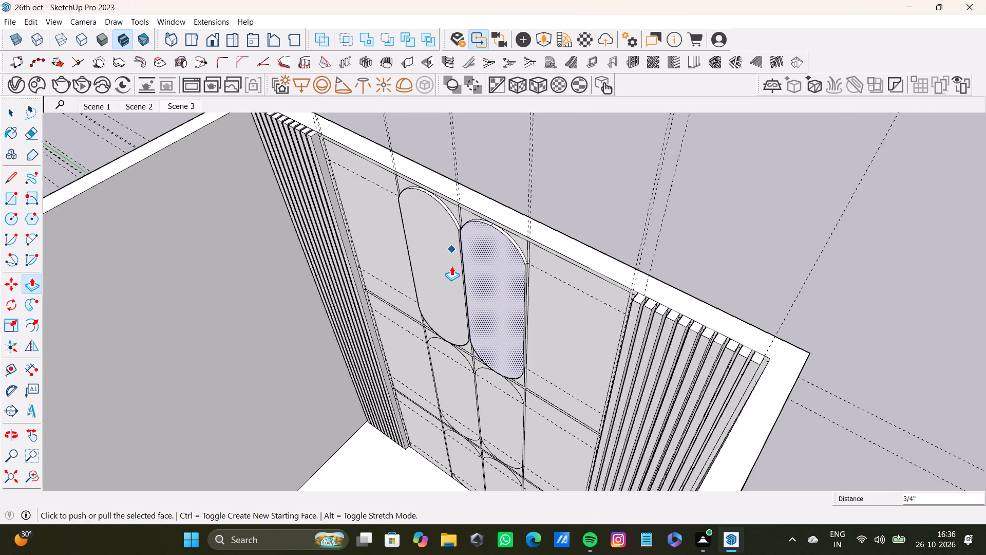
Push/Pull the arc-ended face in the second middle-row panel slightly outward from the back wall into the room.
middle_drag(451, 268, 535, 183)
scroll(458, 331, up, 3)
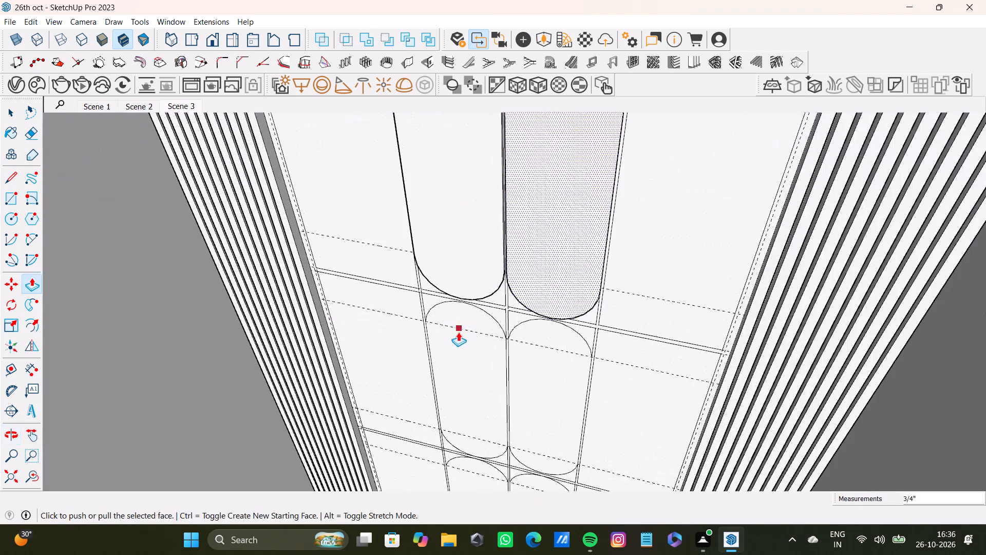
key(space)
click(460, 332)
text(op)
drag(469, 325, 469, 324)
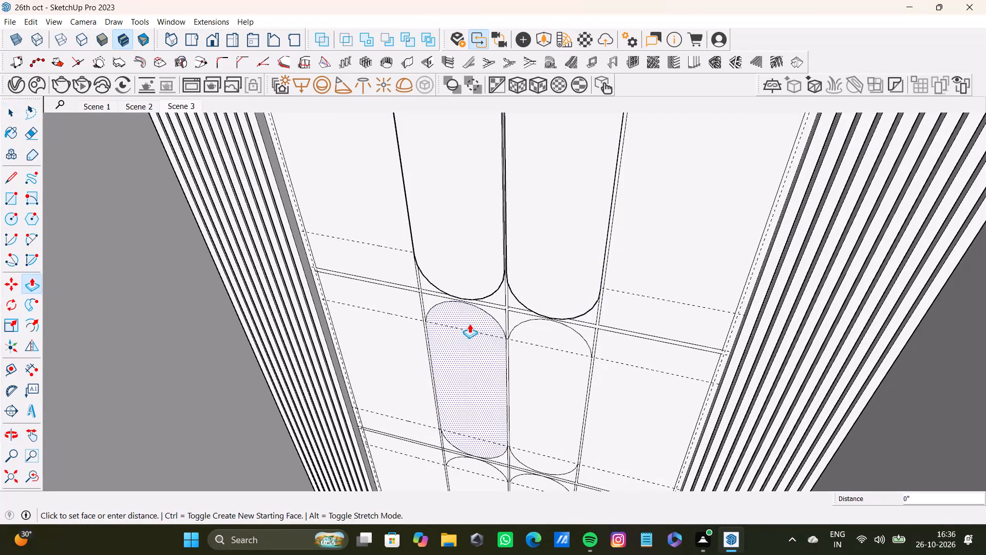
drag(469, 324, 462, 299)
scroll(509, 329, down, 3)
Push/Pull the arc-ended face in the third middle-row panel 3/4" outward from the back wall.
middle_drag(509, 343, 485, 351)
key(space)
click(516, 340)
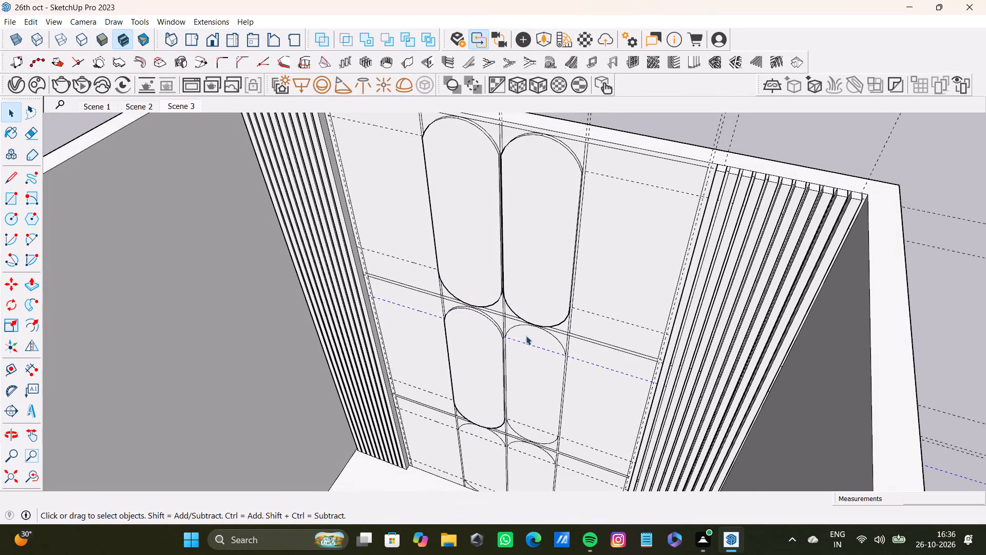
click(536, 331)
key(p)
drag(536, 338, 522, 318)
scroll(510, 337, down, 3)
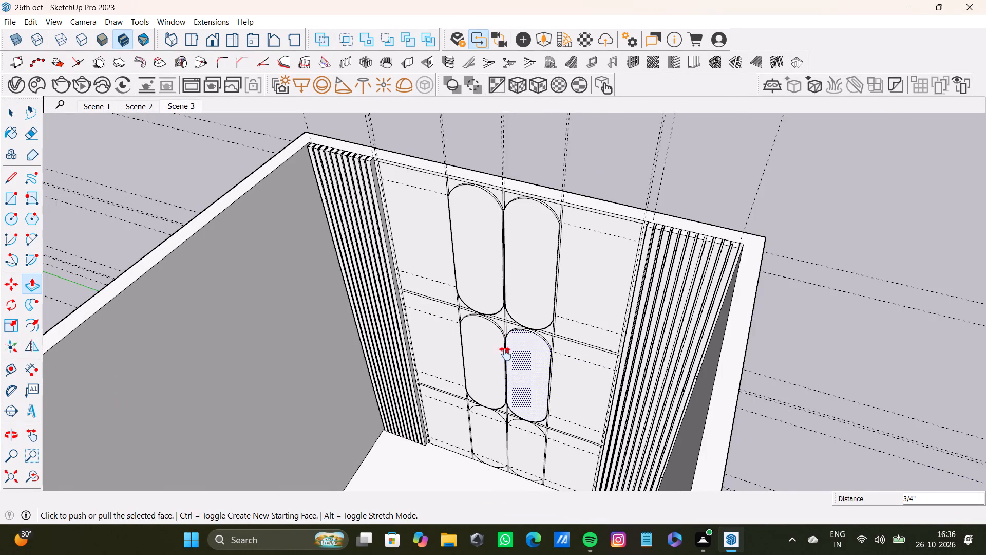
Push/Pull the arc-ended face in the second bottom-row panel 3/4" outward from the back wall.
shift+middle_drag(505, 354, 507, 271)
scroll(489, 320, up, 7)
middle_drag(488, 350, 482, 299)
key(space)
click(494, 345)
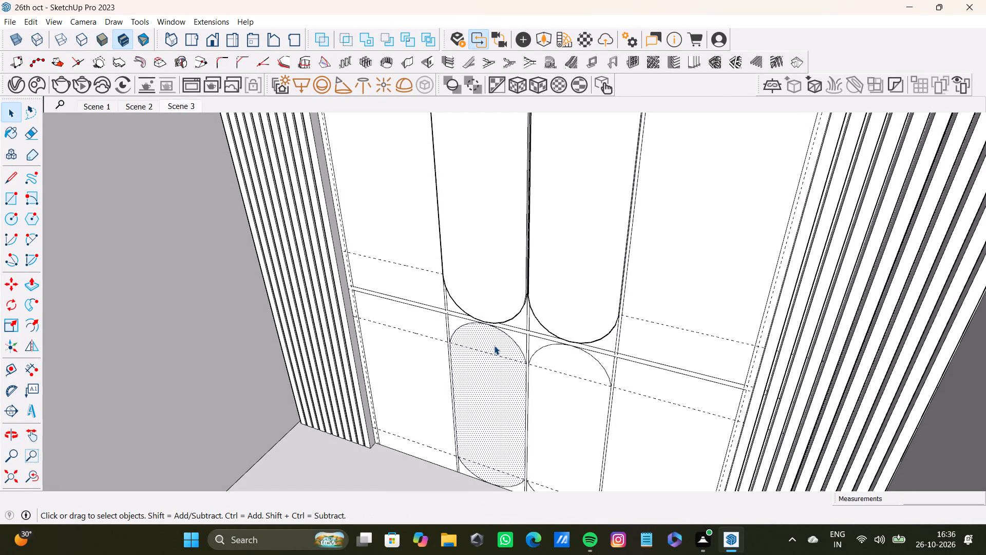
key(p)
drag(494, 345, 488, 323)
scroll(532, 358, down, 2)
Push/Pull the arc-ended face in the third bottom-row panel 3/4" outward from the back wall.
middle_drag(532, 360, 556, 367)
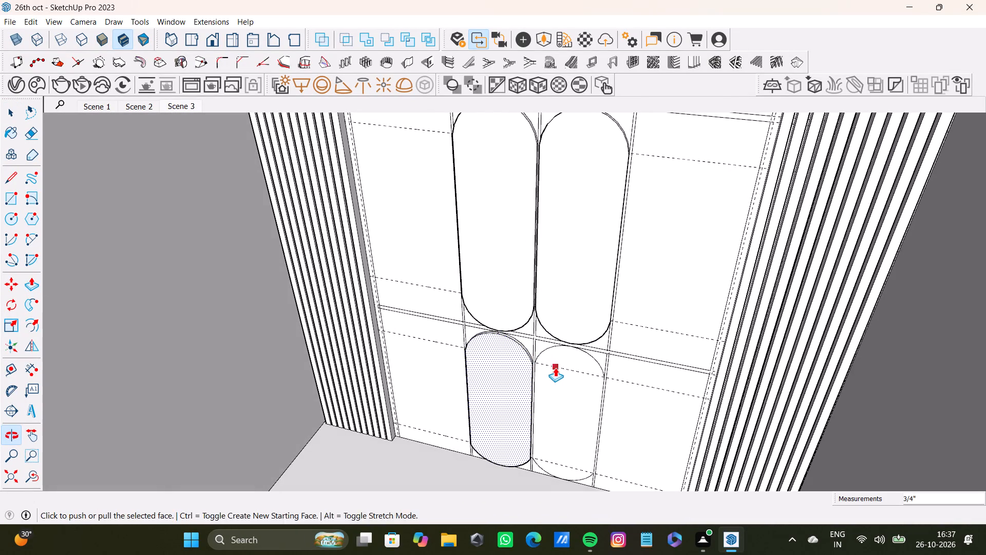
key(space)
click(551, 359)
key(p)
drag(551, 359, 547, 333)
scroll(545, 340, down, 4)
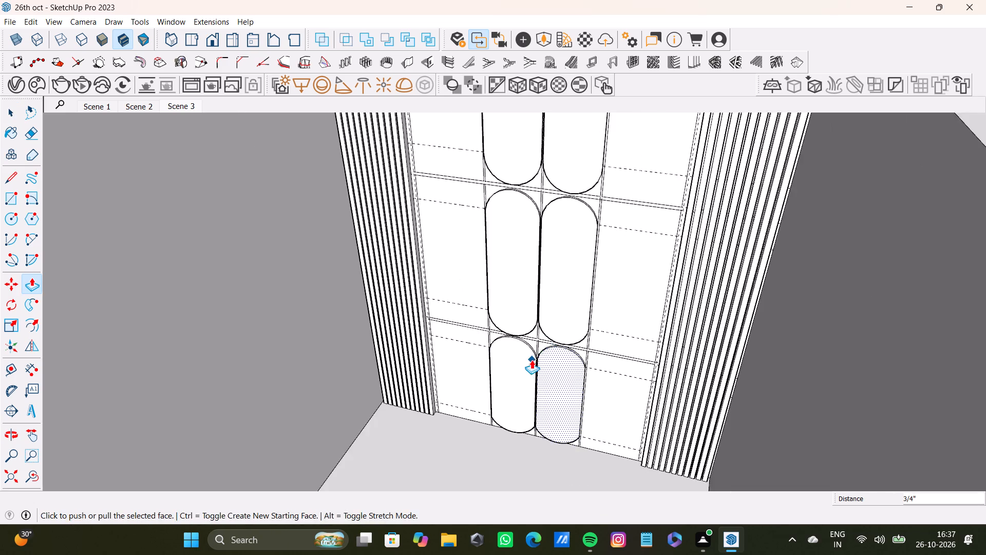
Examine the back wall's raised arc-ended shapes and the plain outer panel columns from several angles.
middle_drag(532, 360, 663, 336)
scroll(578, 331, down, 8)
middle_drag(567, 333, 518, 258)
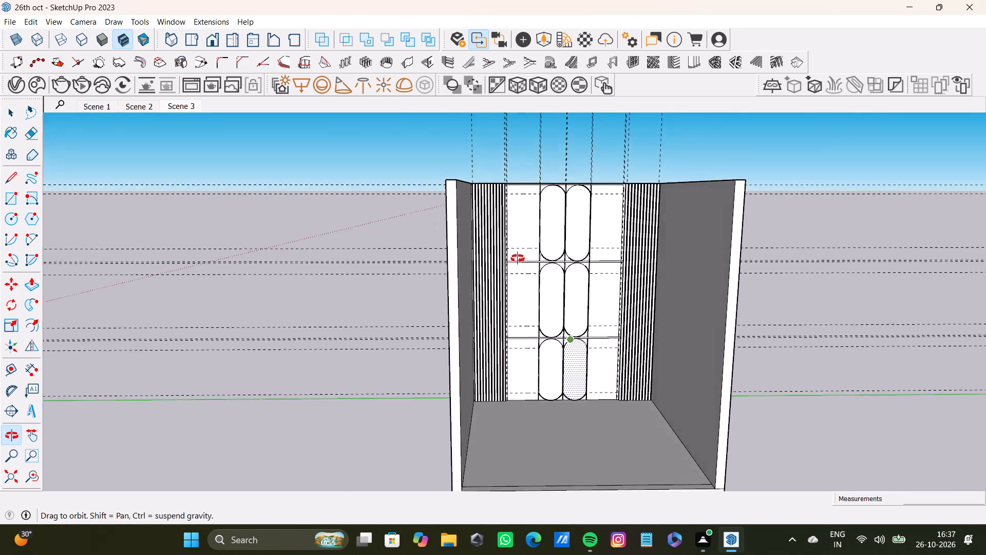
middle_drag(518, 258, 481, 299)
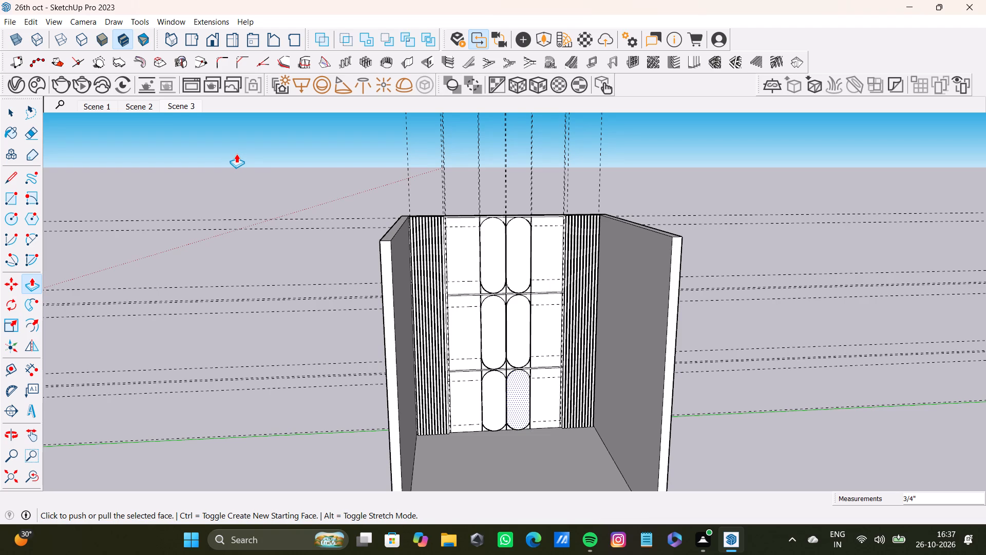
scroll(466, 268, down, 7)
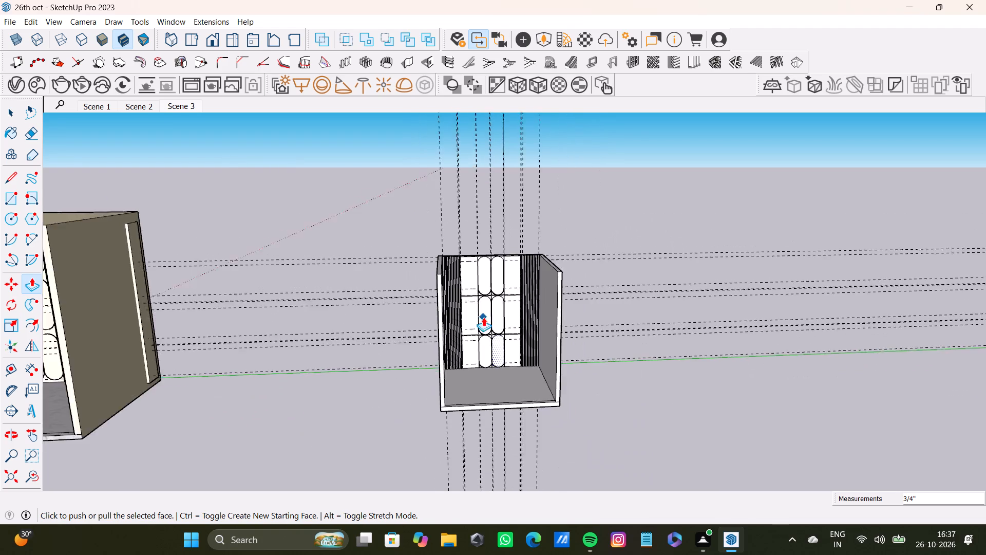
scroll(483, 317, down, 3)
shift+middle_drag(484, 323, 373, 387)
scroll(357, 359, up, 12)
middle_drag(367, 341, 310, 361)
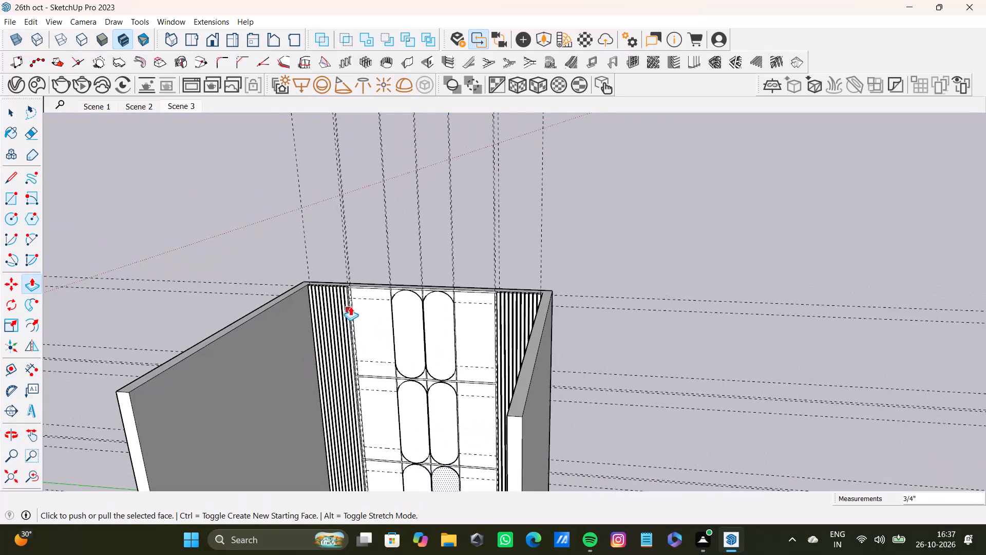
scroll(349, 282, up, 7)
scroll(364, 306, down, 3)
middle_drag(364, 306, 362, 332)
scroll(362, 332, down, 5)
middle_drag(426, 343, 562, 356)
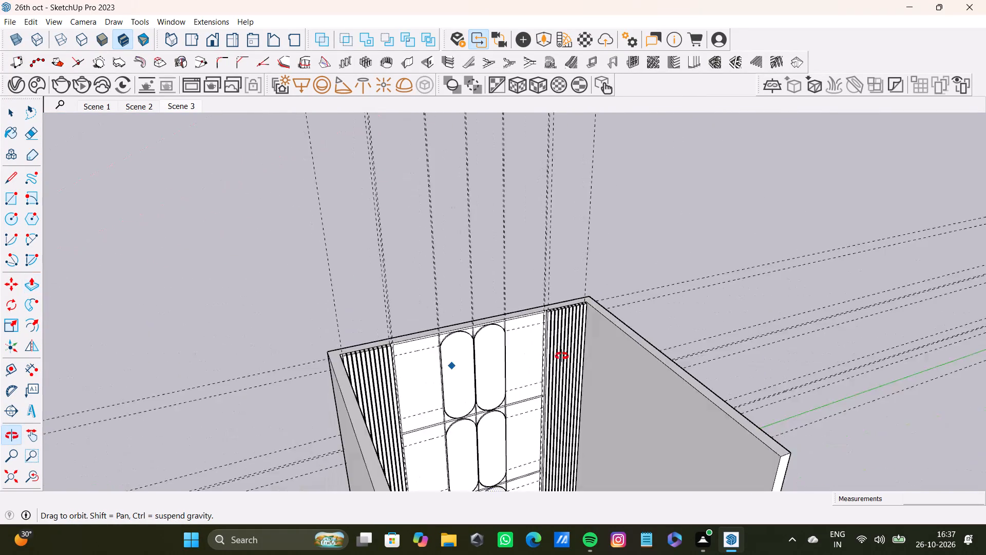
middle_drag(562, 356, 423, 336)
scroll(410, 312, down, 1)
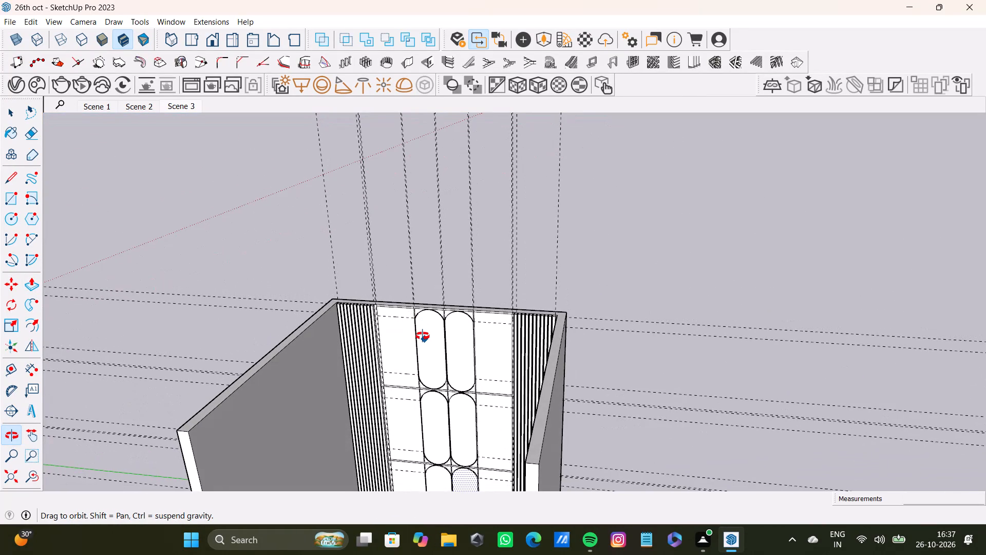
middle_drag(423, 336, 418, 257)
Place a vertical guide in the first panel column, about 11 1/4" in from the panel edge beside the strips.
scroll(365, 203, up, 2)
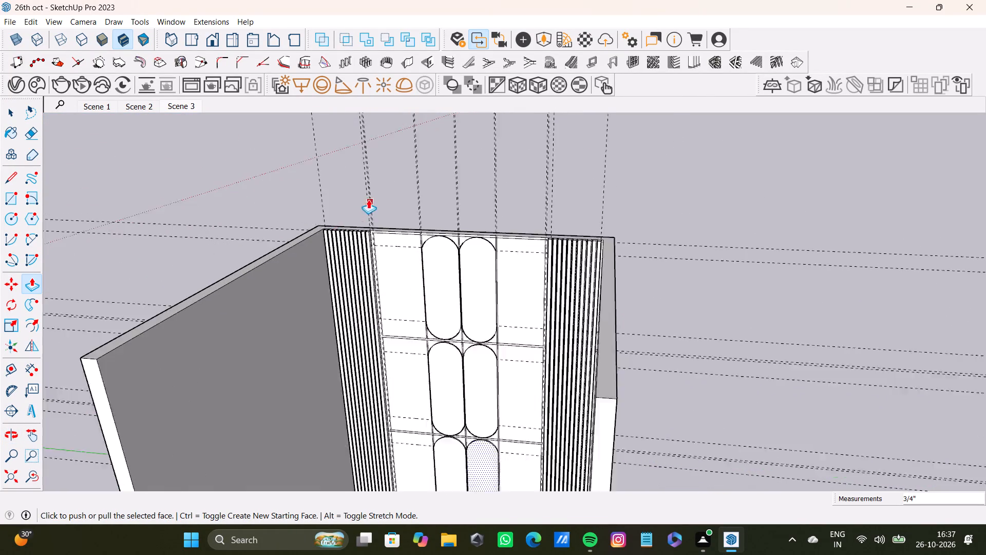
scroll(368, 199, up, 6)
scroll(390, 267, down, 6)
middle_drag(397, 264, 377, 285)
scroll(403, 243, up, 7)
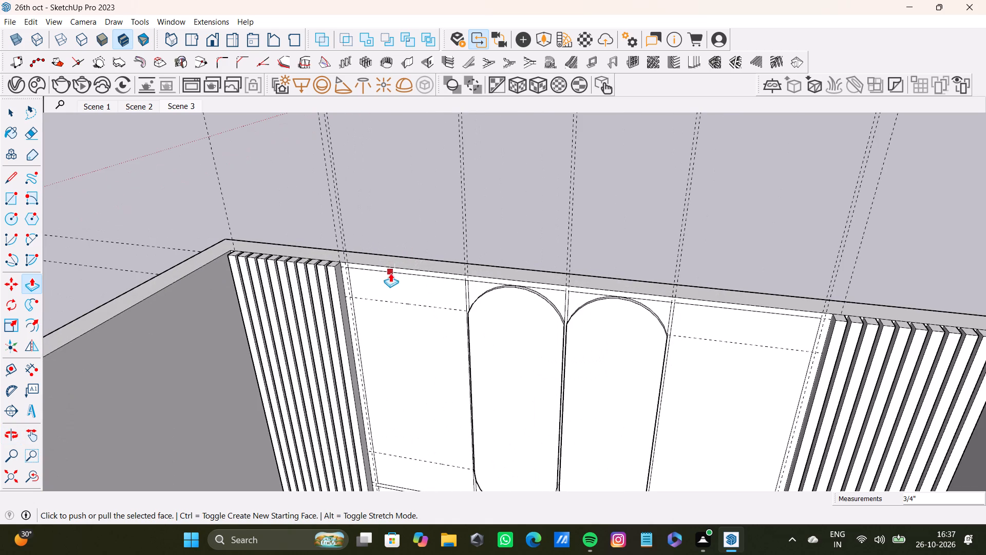
key(t)
scroll(360, 342, up, 4)
click(361, 350)
scroll(462, 353, down, 8)
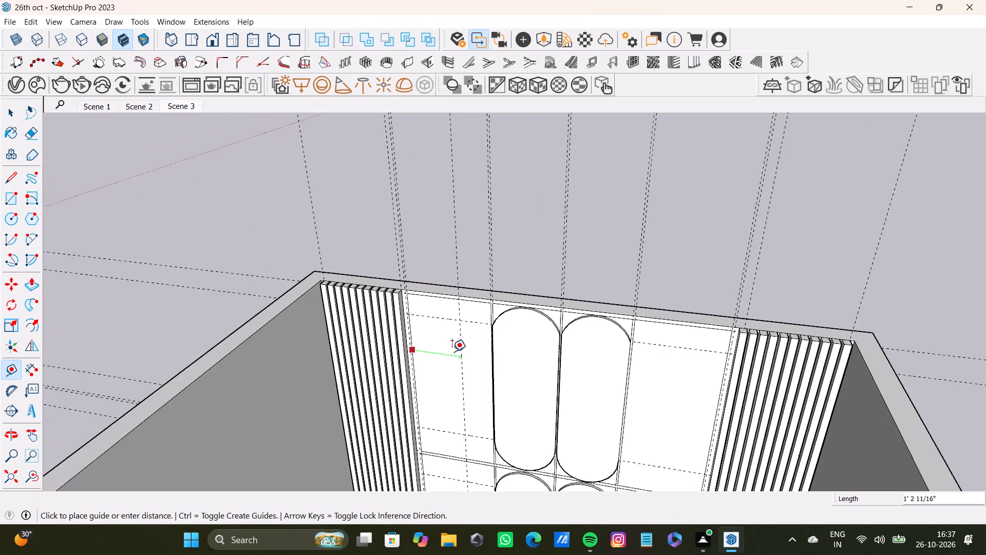
middle_drag(447, 354, 440, 243)
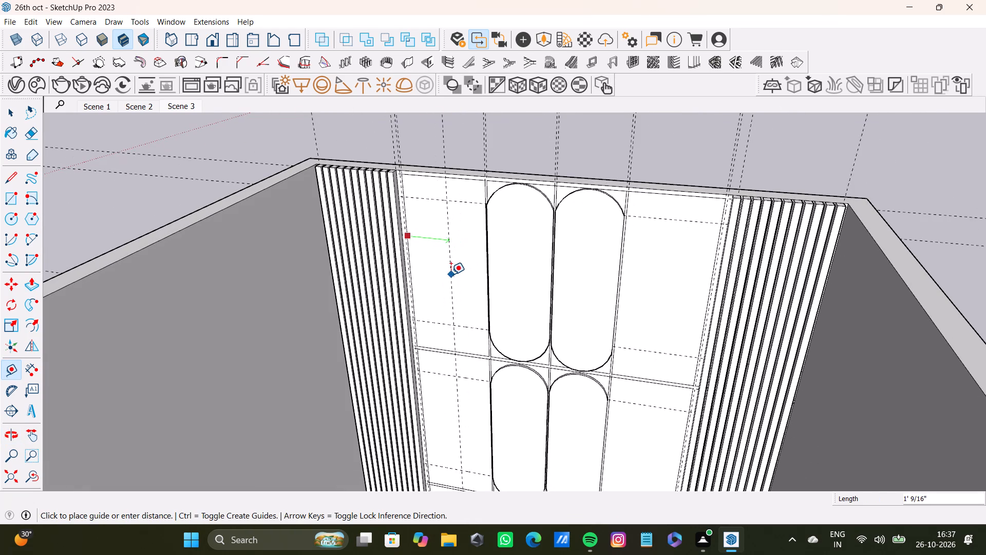
click(447, 276)
Place a vertical guide in the fourth panel column, about 11 7/8" from its edge beside the third column.
scroll(446, 276, down, 5)
shift+middle_drag(446, 283, 428, 262)
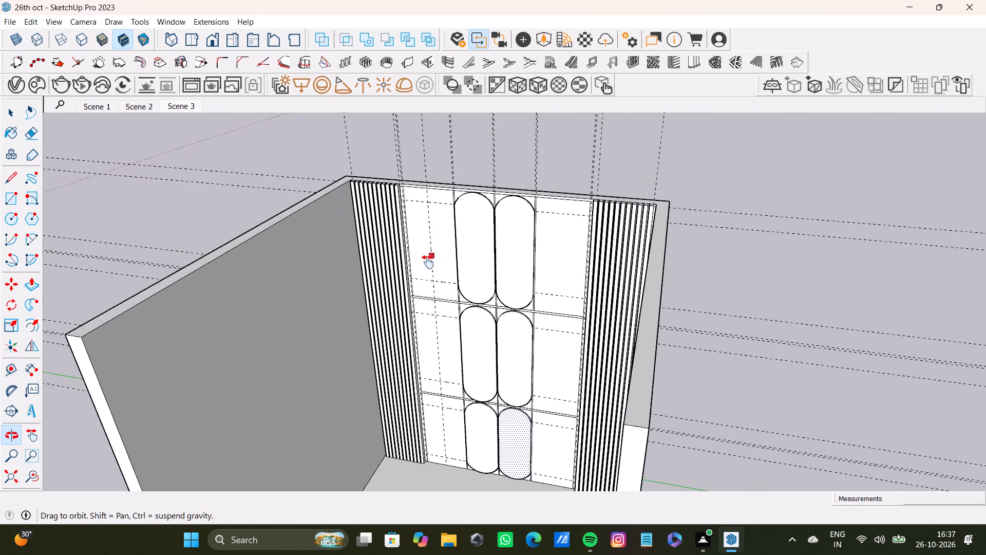
shift+middle_drag(428, 262, 418, 290)
scroll(488, 284, up, 7)
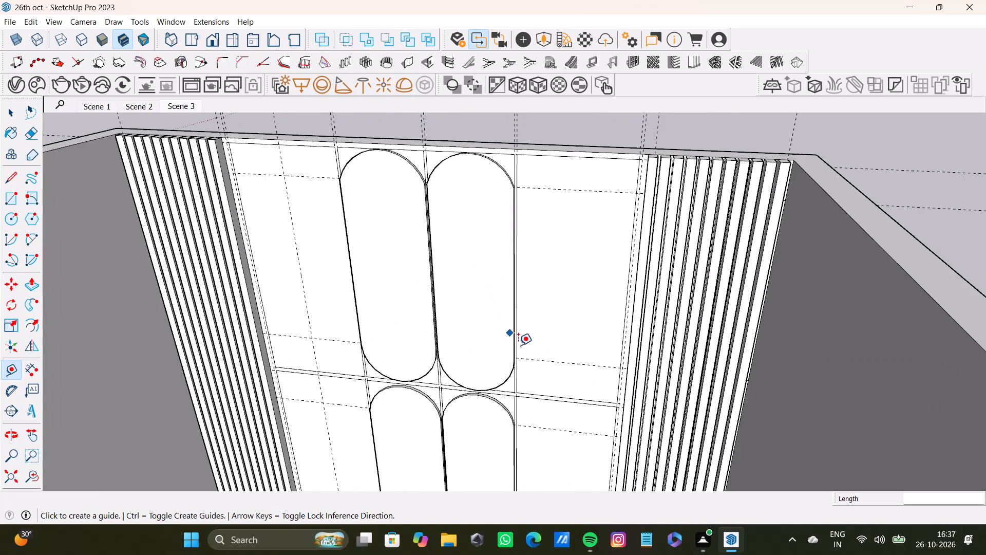
scroll(518, 345, up, 3)
click(516, 397)
scroll(586, 351, down, 7)
shift+middle_drag(587, 352, 579, 320)
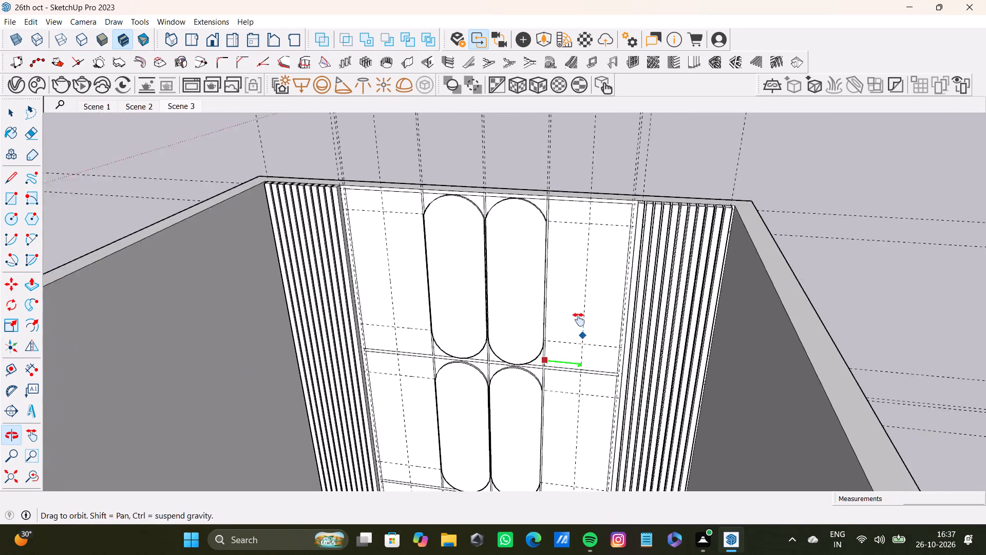
shift+middle_drag(579, 320, 572, 279)
click(573, 286)
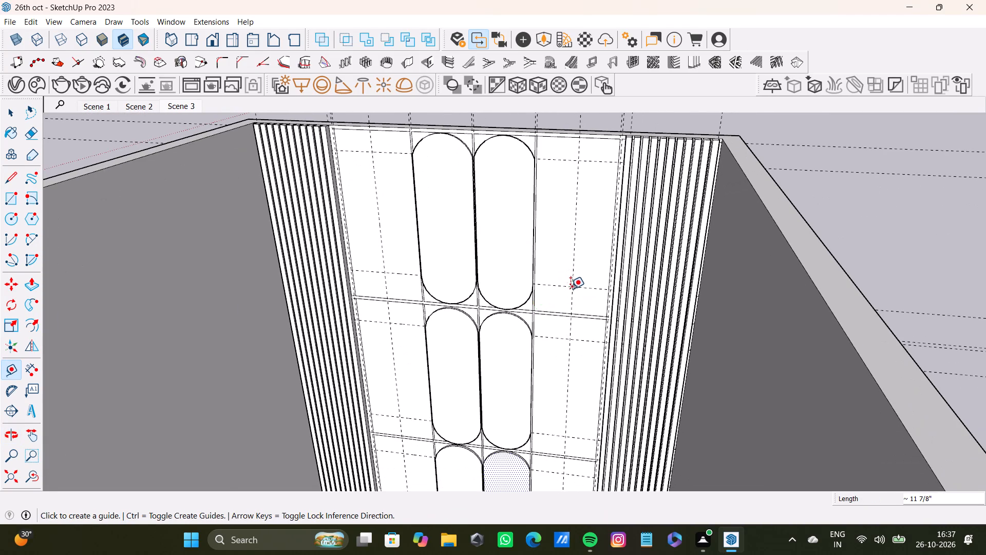
Draw an upward arc spanning about 11 1/4" on the first top-row panel's upper guide, from its outer edge to the vertical guide.
scroll(568, 295, down, 8)
shift+middle_drag(564, 306, 551, 236)
scroll(495, 236, up, 7)
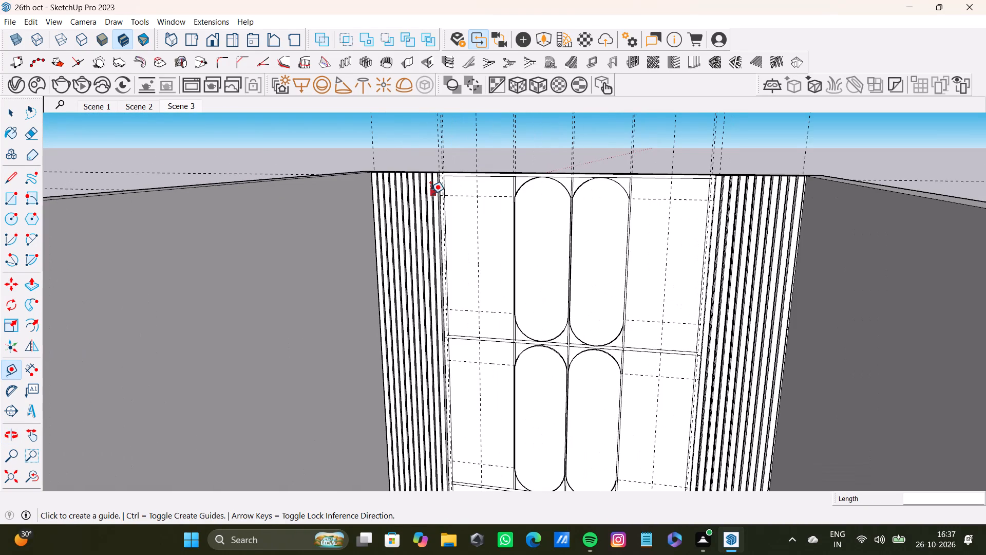
key(a)
scroll(466, 229, up, 4)
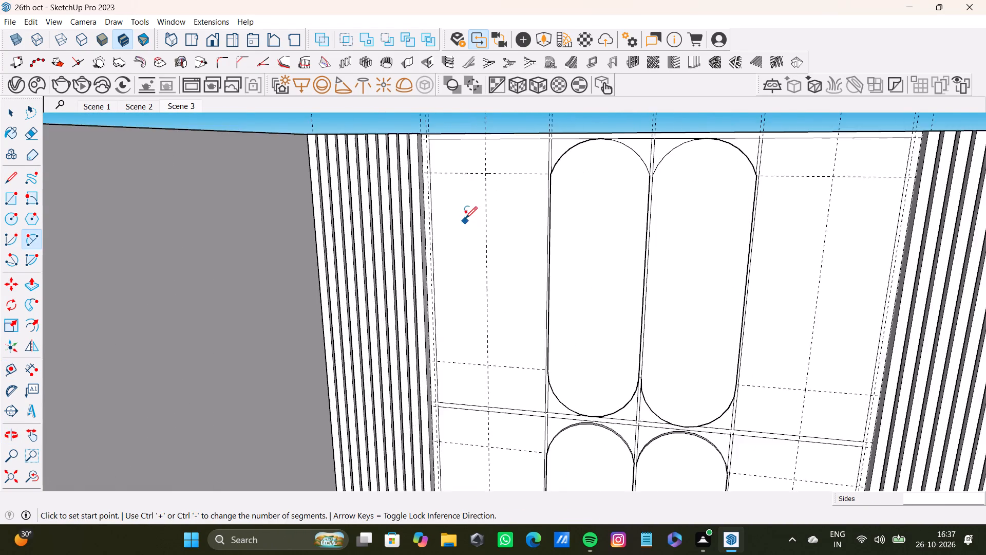
scroll(465, 218, up, 3)
shift+middle_drag(465, 213, 435, 291)
scroll(427, 225, up, 7)
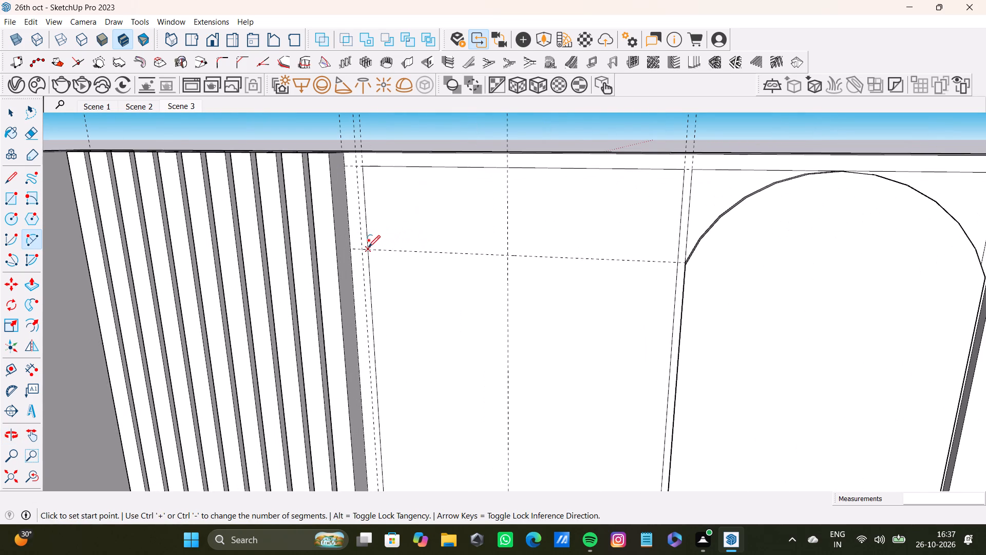
click(368, 247)
click(507, 254)
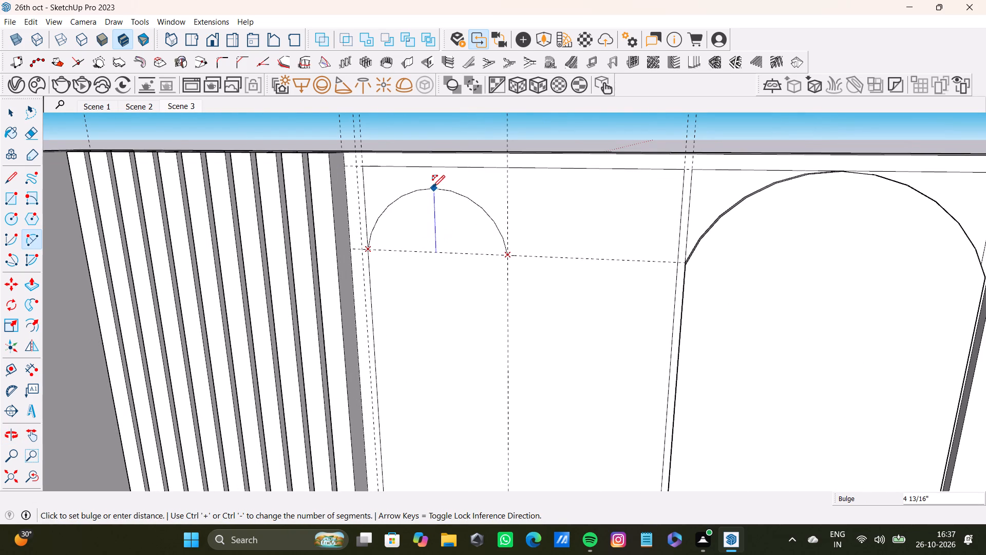
click(434, 179)
Draw a downward arc on the first top-row panel's lower guide, from its outer edge to the vertical guide.
scroll(428, 194, down, 4)
shift+middle_drag(431, 241, 433, 150)
scroll(435, 312, down, 4)
shift+middle_drag(433, 324, 436, 290)
scroll(482, 382, up, 3)
click(396, 384)
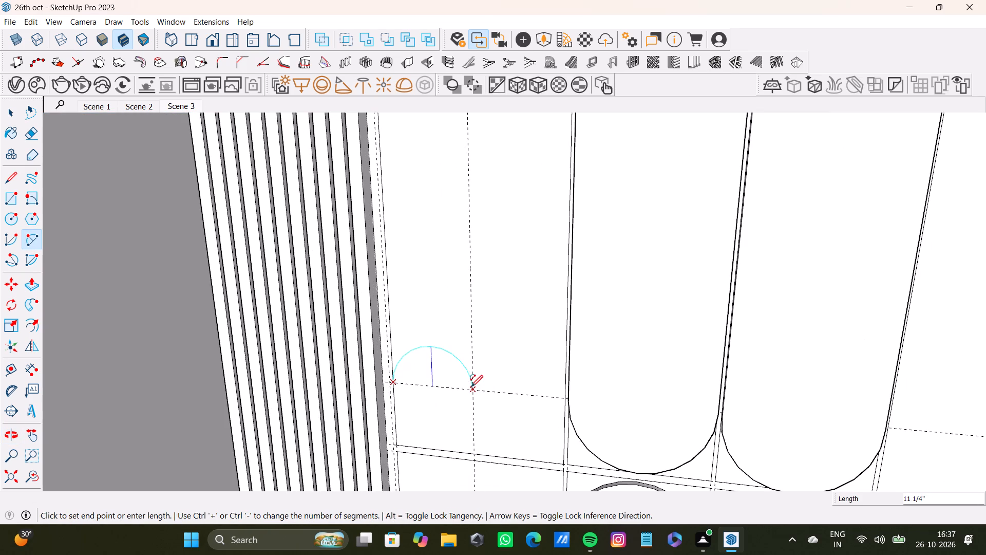
click(471, 387)
click(448, 431)
Draw a rectangle about 11 1/4" wide in the first top-row panel, joining the upper arc's ends to the lower arc's ends.
scroll(438, 394, down, 3)
shift+middle_drag(435, 381, 430, 417)
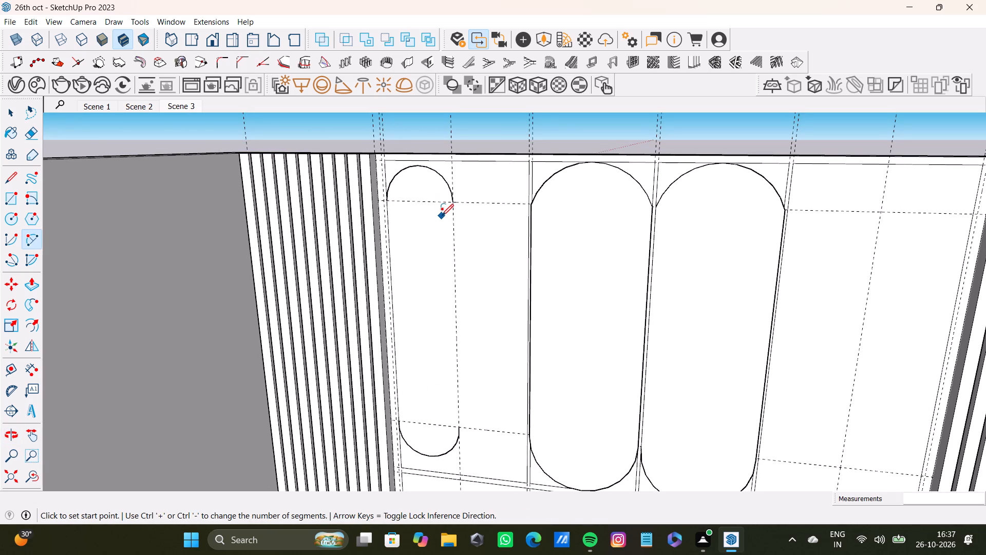
key(l)
scroll(399, 210, up, 5)
middle_drag(407, 220, 474, 226)
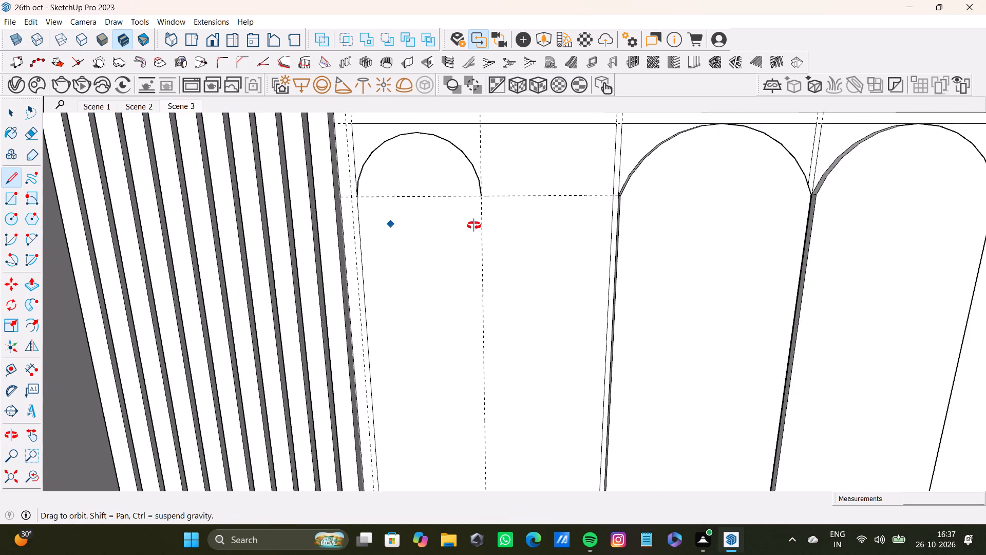
middle_drag(474, 226, 466, 212)
scroll(346, 188, up, 5)
key(r)
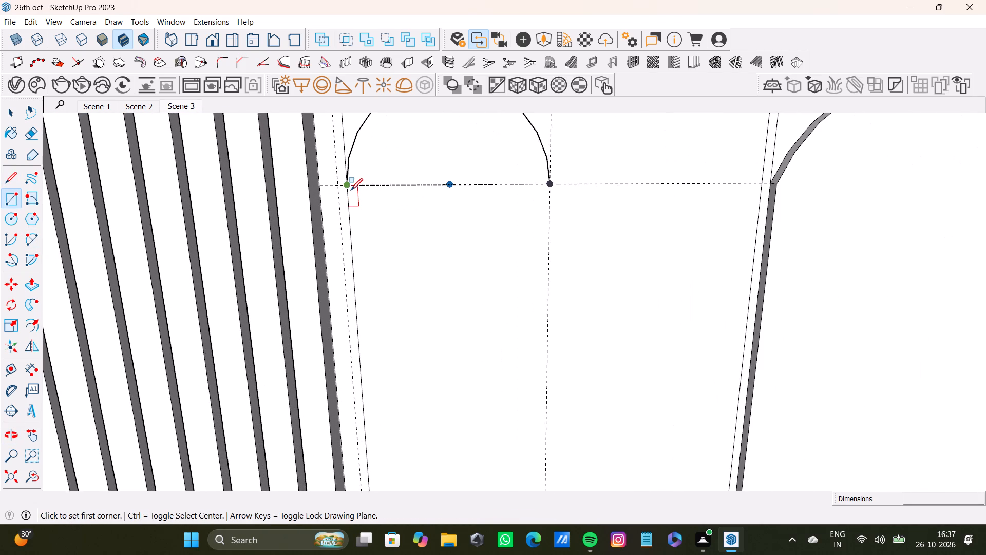
click(349, 190)
scroll(515, 290, down, 3)
shift+middle_drag(511, 324, 483, 144)
scroll(500, 226, down, 3)
middle_drag(499, 301, 496, 229)
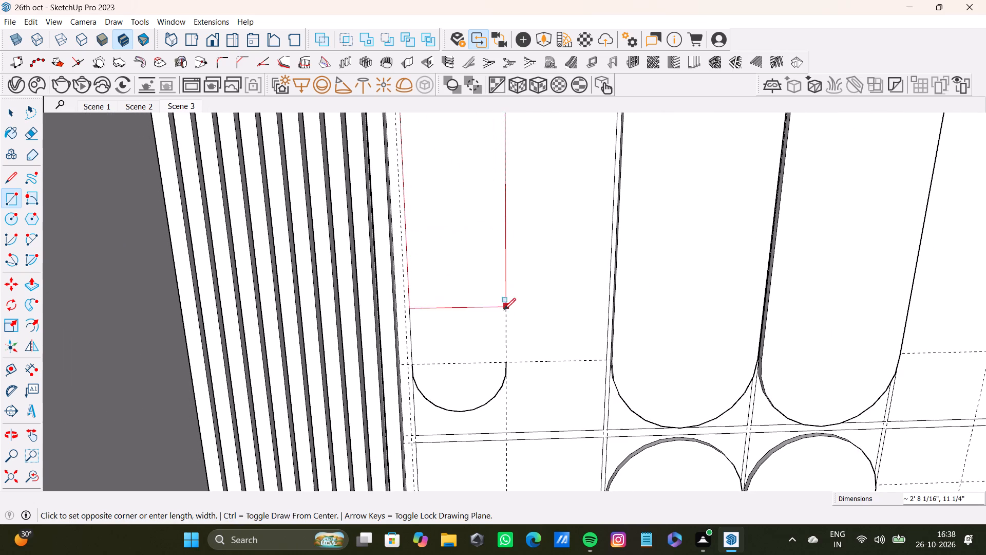
click(508, 362)
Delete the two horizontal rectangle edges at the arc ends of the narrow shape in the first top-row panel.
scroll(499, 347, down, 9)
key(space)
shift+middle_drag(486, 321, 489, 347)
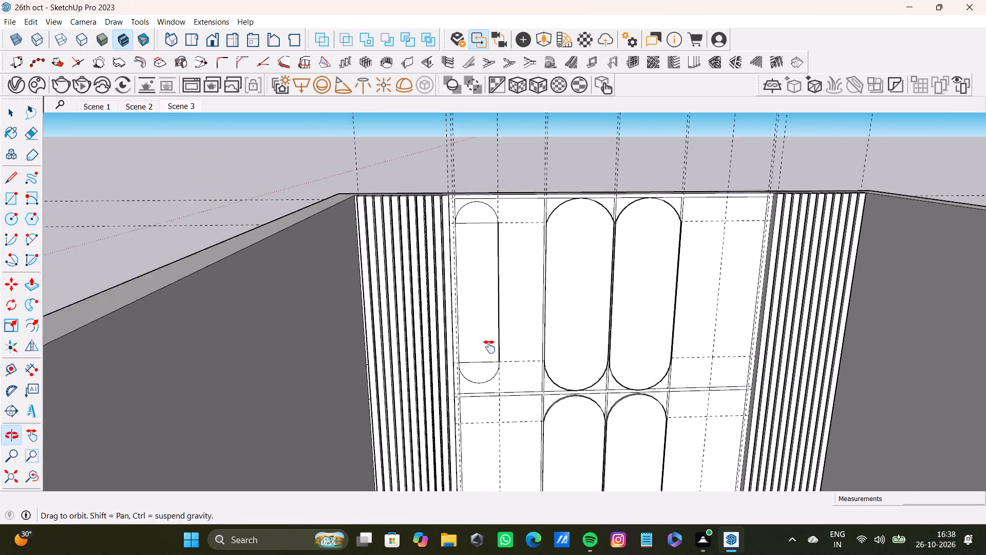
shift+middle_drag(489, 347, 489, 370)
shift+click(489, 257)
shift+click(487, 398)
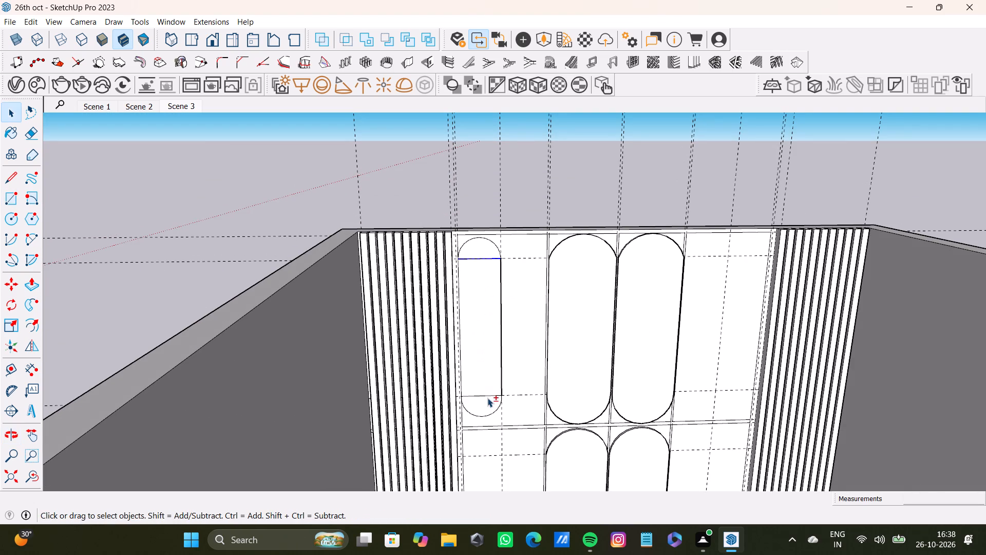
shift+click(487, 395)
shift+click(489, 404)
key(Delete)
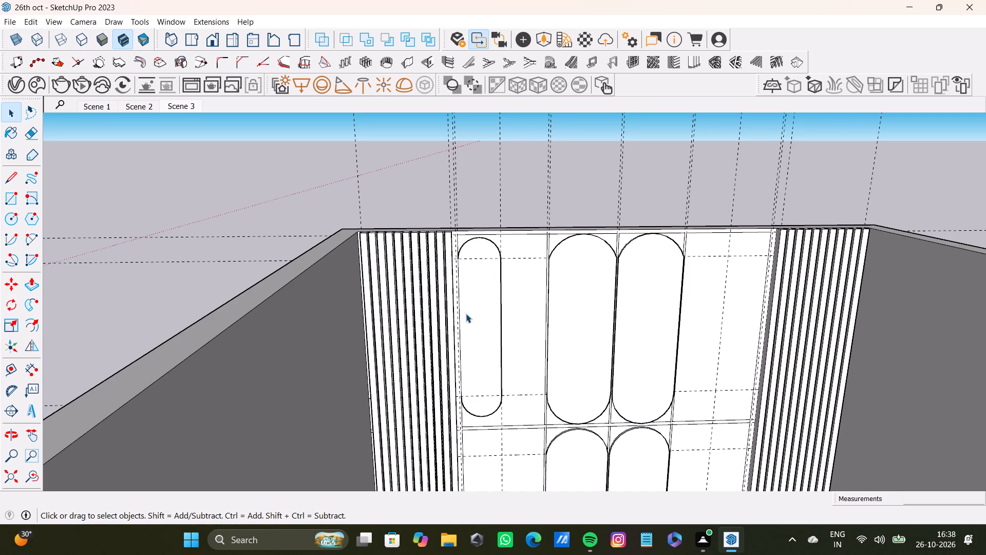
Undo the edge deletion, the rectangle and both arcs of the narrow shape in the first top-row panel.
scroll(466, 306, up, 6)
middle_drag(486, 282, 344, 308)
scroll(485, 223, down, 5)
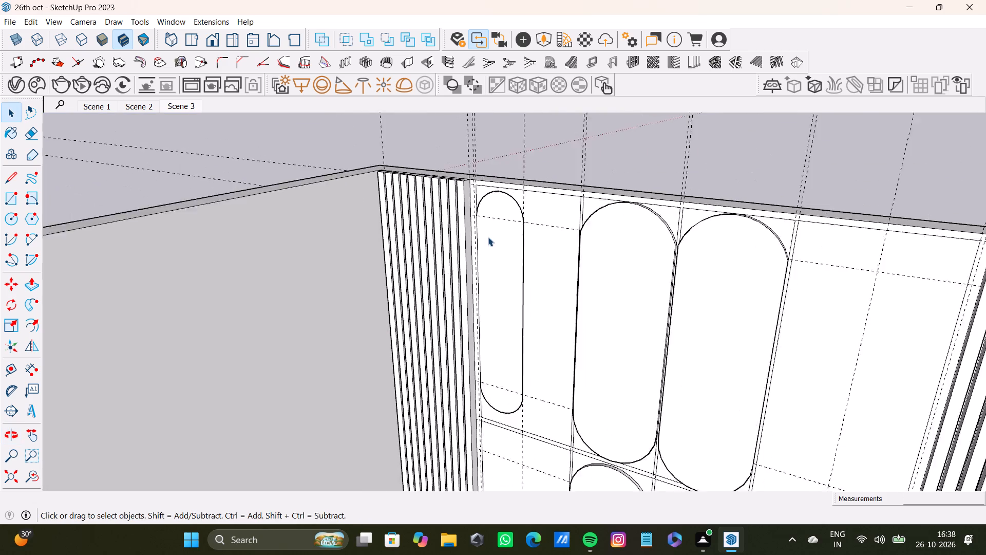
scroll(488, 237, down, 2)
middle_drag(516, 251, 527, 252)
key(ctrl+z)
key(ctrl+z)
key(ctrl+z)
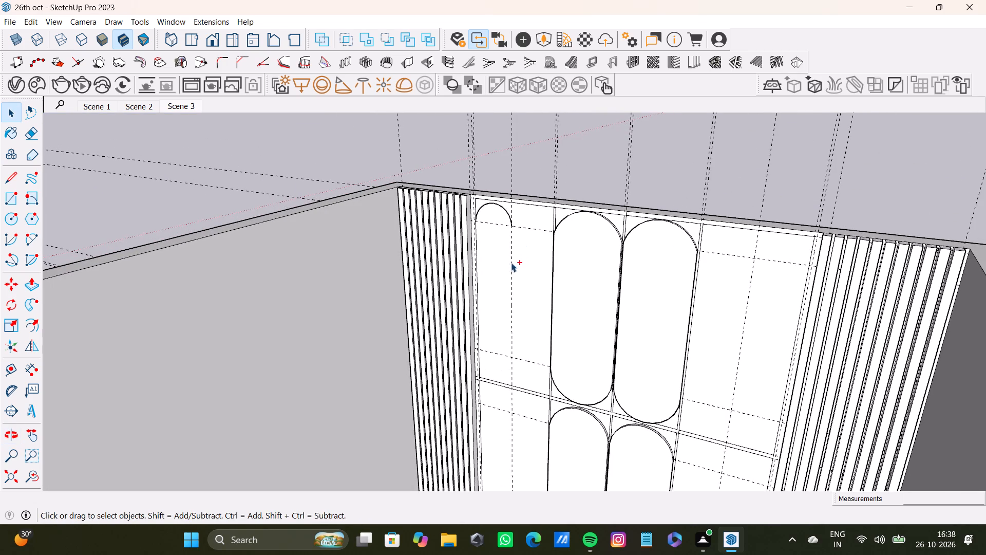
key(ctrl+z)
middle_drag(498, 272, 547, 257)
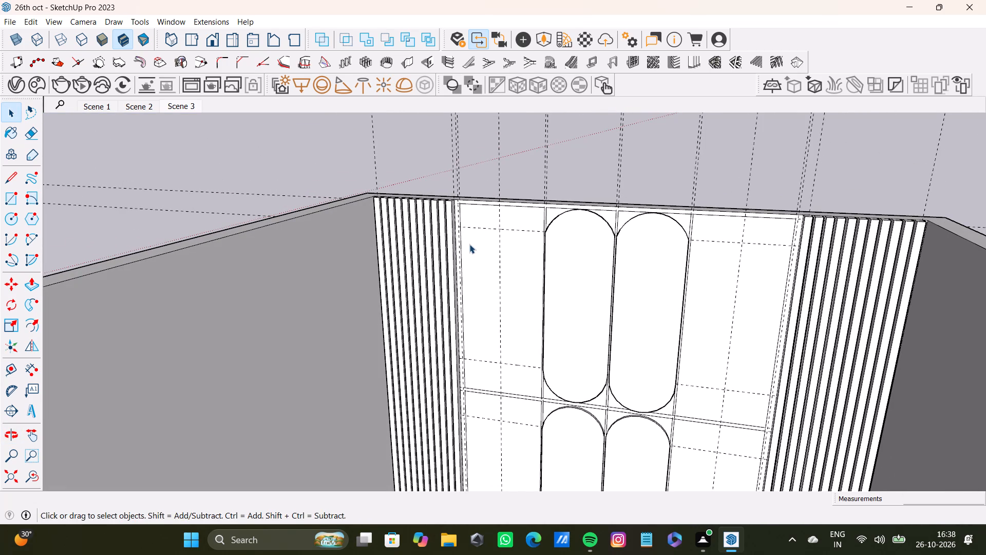
Draw a rectangle about 11 1/4" wide over the first top-row panel's full height, from its outer upper corner to the vertical guide.
key(r)
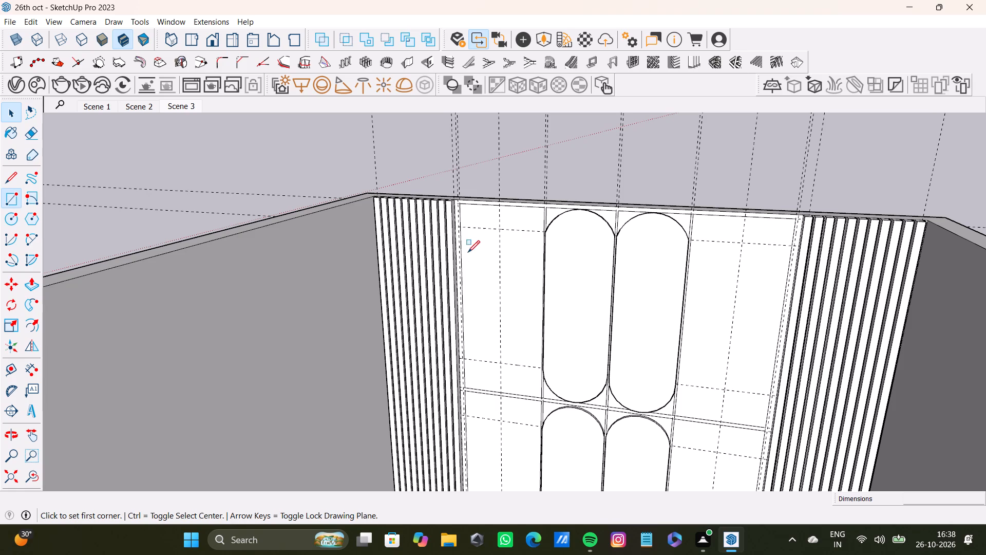
scroll(466, 209, up, 7)
click(453, 200)
scroll(508, 269, down, 4)
shift+middle_drag(505, 310, 510, 237)
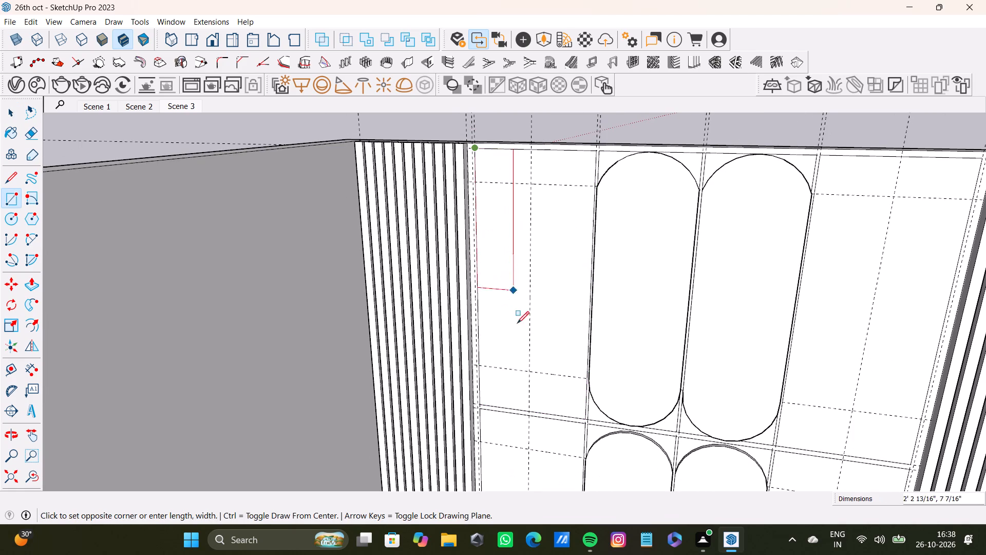
click(529, 411)
Draw an upward arc spanning 11 1/4" on the first top-row panel's upper guide, between the new rectangle's two long edges.
scroll(519, 369, down, 3)
middle_drag(519, 369, 565, 356)
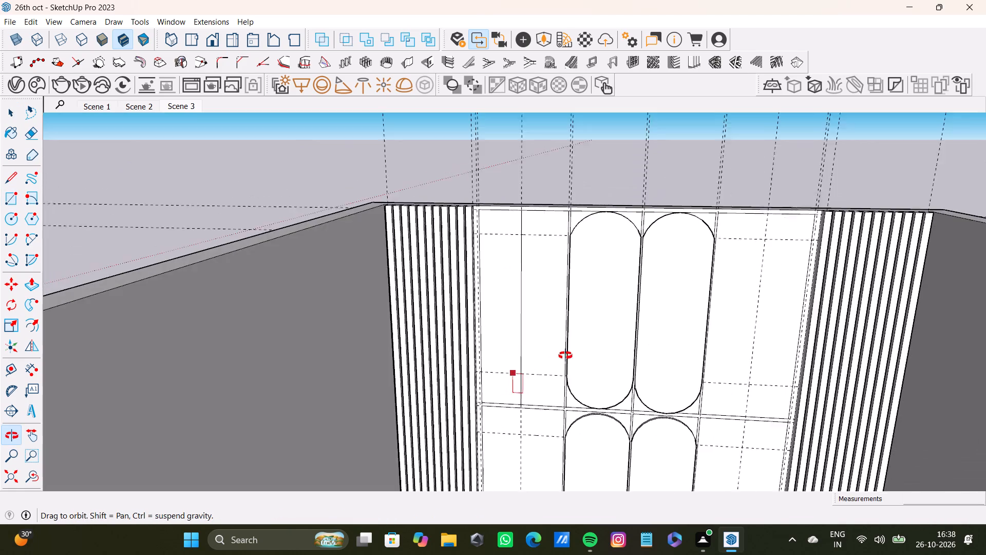
middle_drag(565, 356, 540, 357)
key(a)
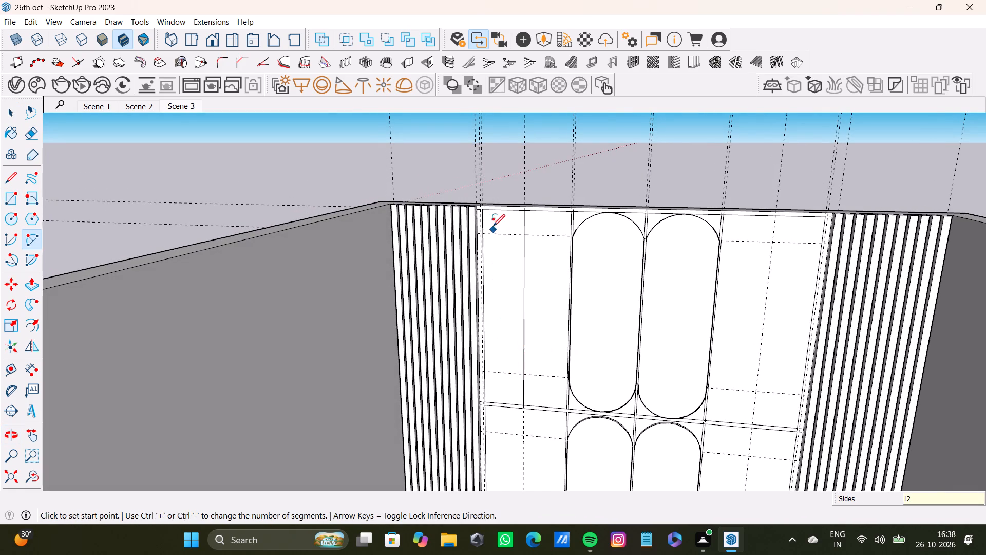
scroll(493, 220, up, 10)
click(478, 215)
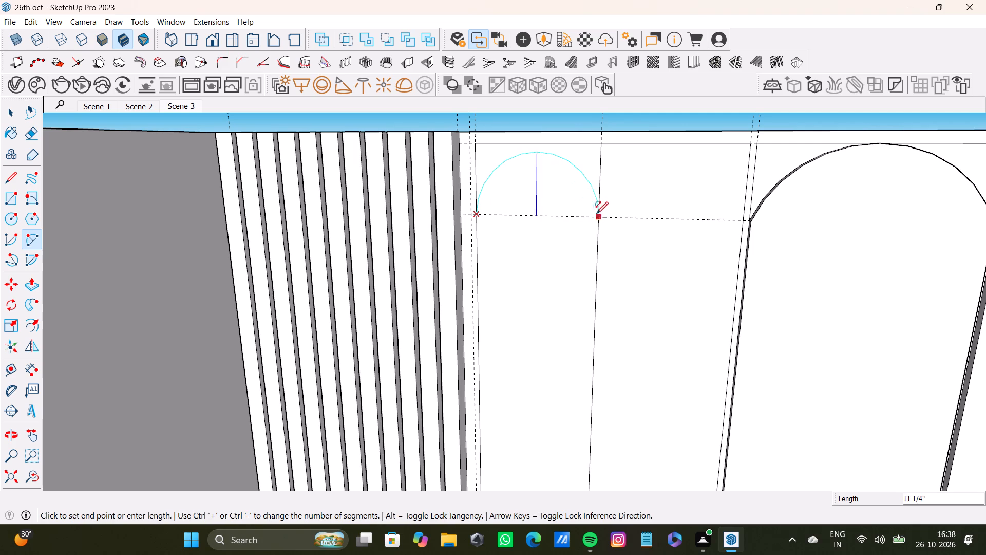
click(599, 216)
click(558, 153)
Draw a downward arc spanning 11 1/4" with a 5 5/8" bulge on the panel's lower guide, between the rectangle's long edges.
scroll(555, 178, down, 7)
middle_drag(554, 260, 537, 148)
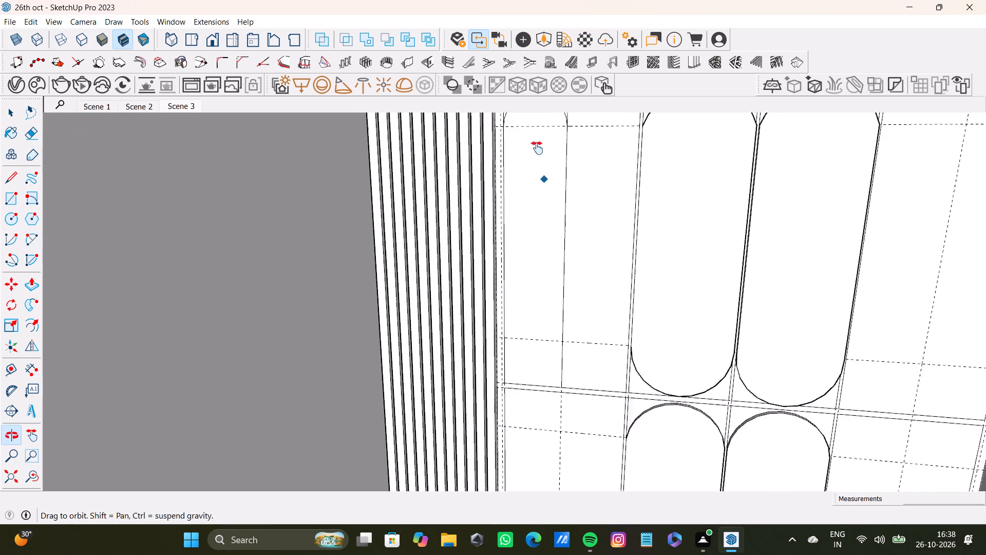
middle_drag(537, 148, 534, 129)
scroll(528, 259, up, 2)
click(489, 300)
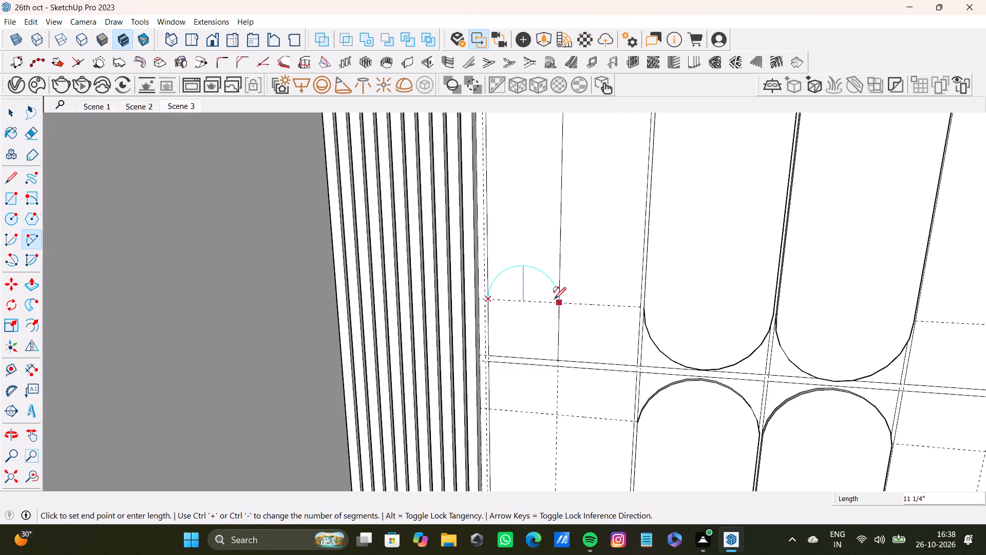
click(559, 302)
click(531, 340)
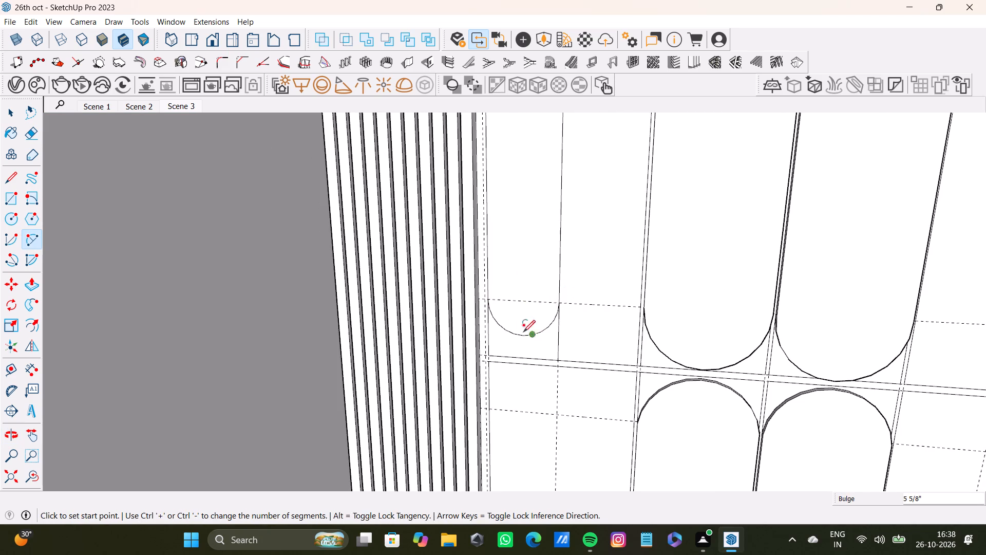
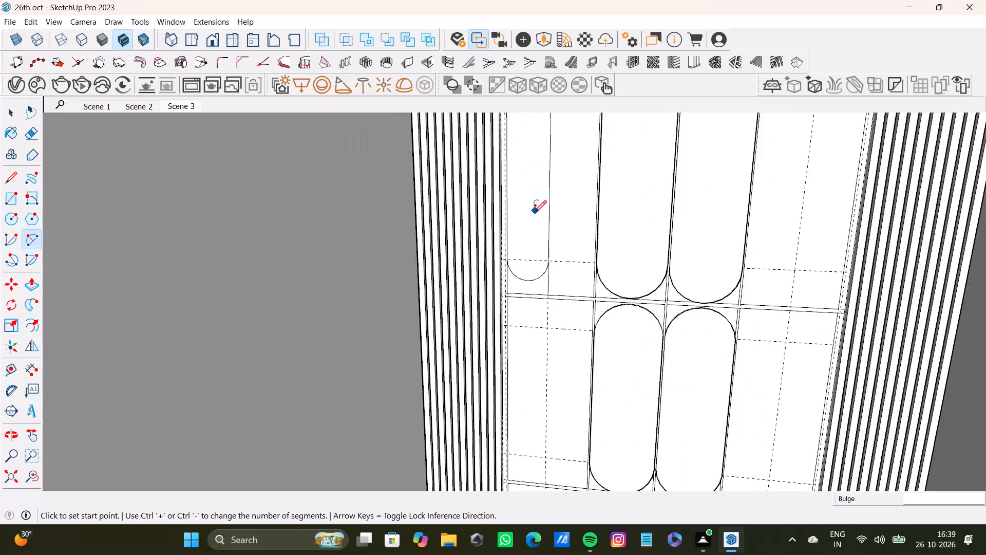
Pull a vertical guide from the narrow arc-ended shape's inner long edge in the first top-row panel, offset toward the adjacent wide shape.
scroll(537, 221, down, 3)
shift+middle_drag(538, 219, 533, 226)
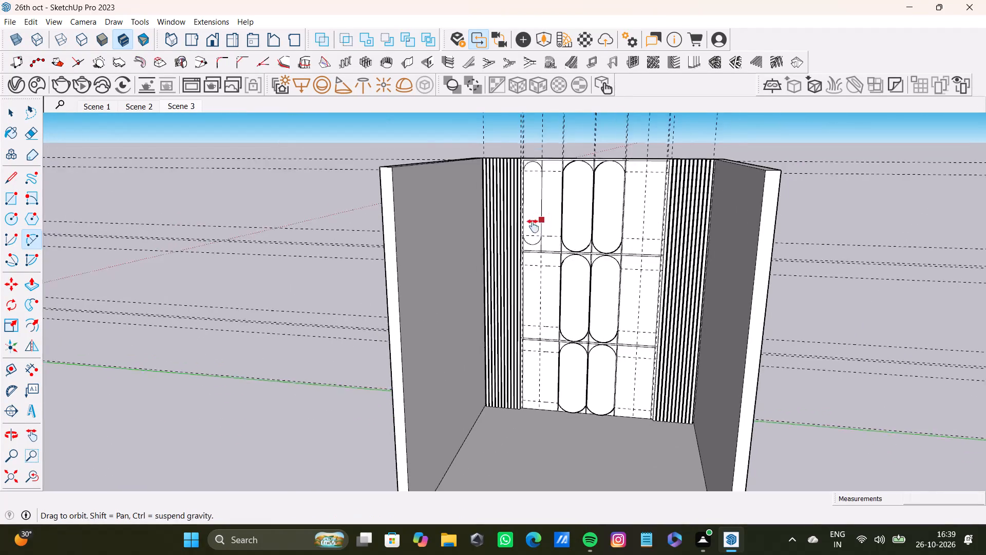
shift+middle_drag(533, 226, 478, 289)
scroll(480, 249, up, 8)
shift+middle_drag(495, 256, 442, 278)
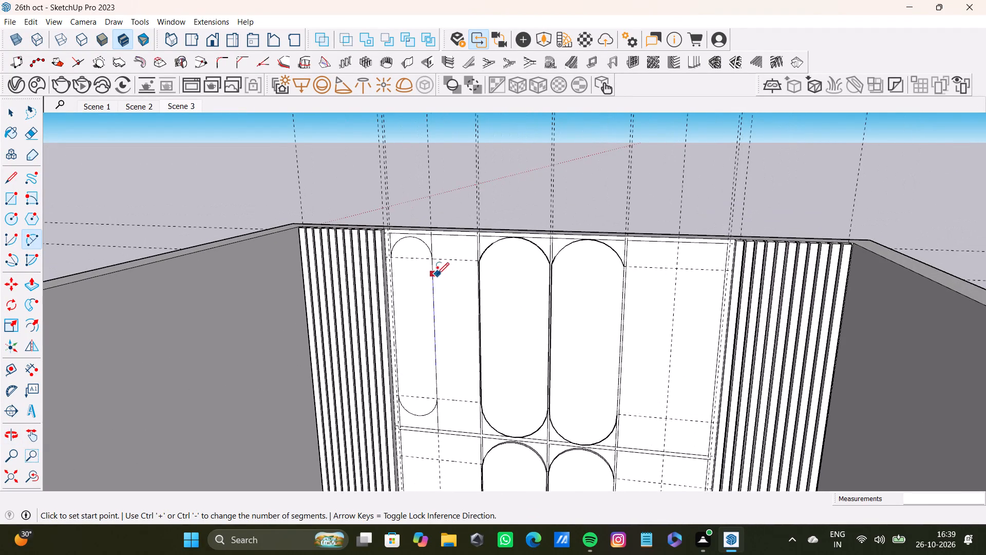
key(a)
scroll(434, 274, up, 7)
scroll(433, 251, down, 3)
middle_drag(443, 256, 453, 259)
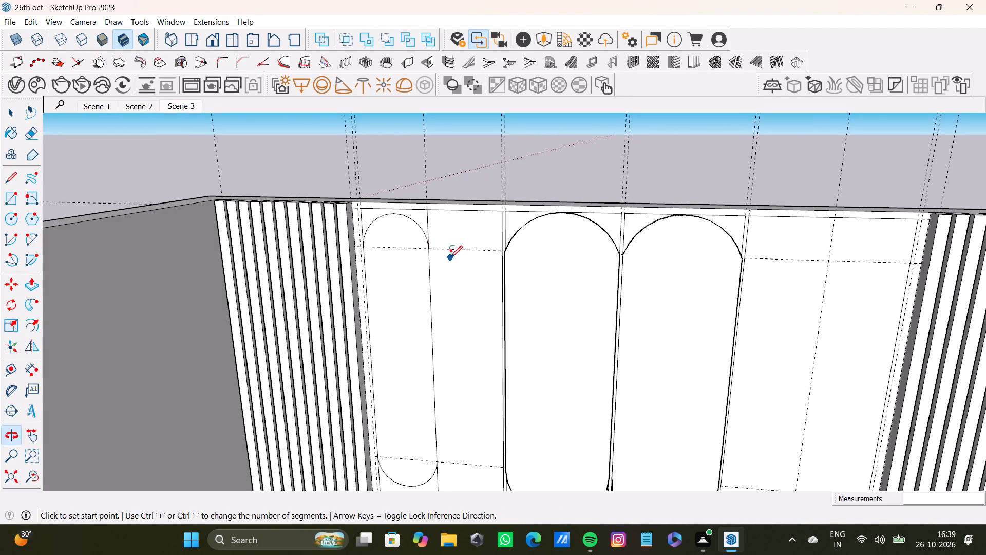
key(space)
key(t)
scroll(441, 309, up, 4)
click(429, 350)
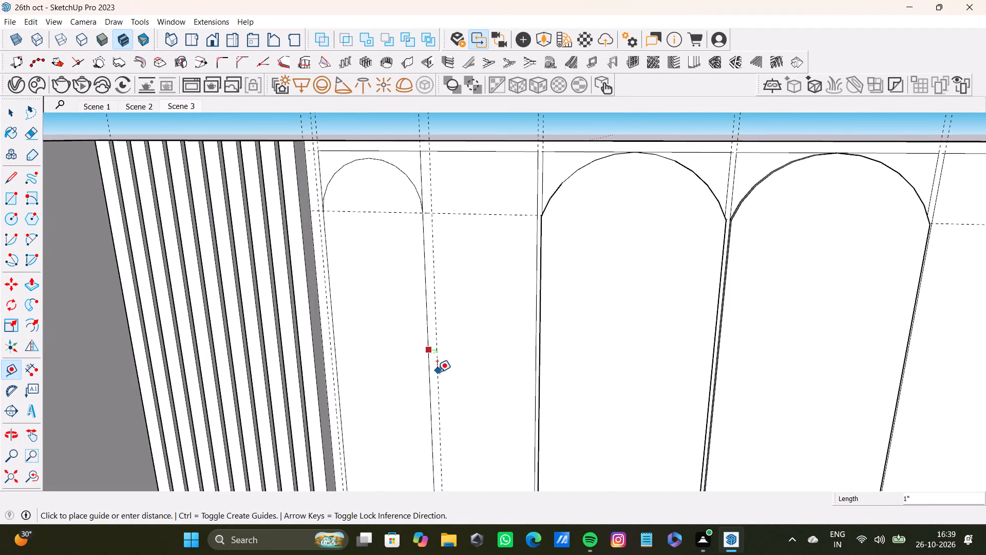
scroll(435, 388, up, 4)
scroll(426, 340, up, 5)
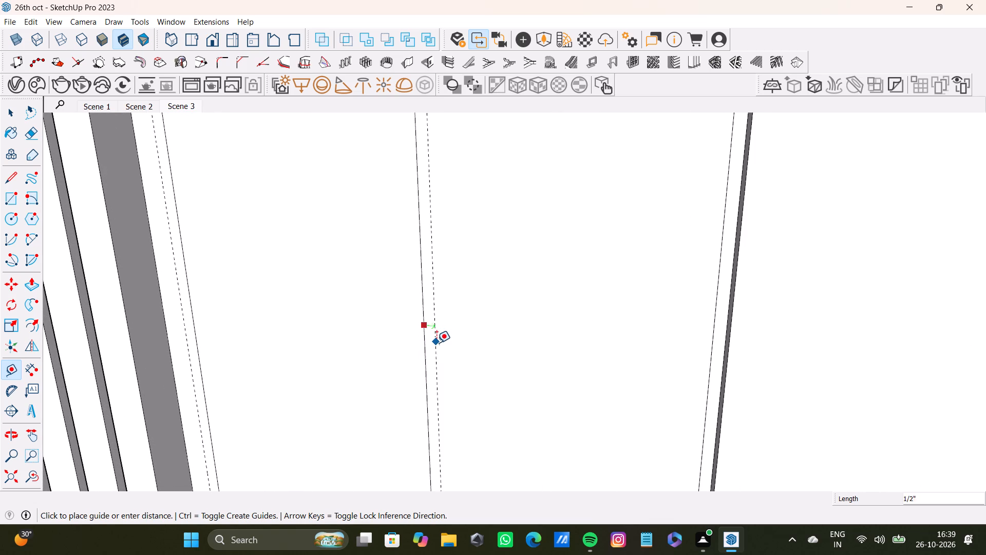
scroll(437, 343, up, 2)
scroll(437, 343, down, 7)
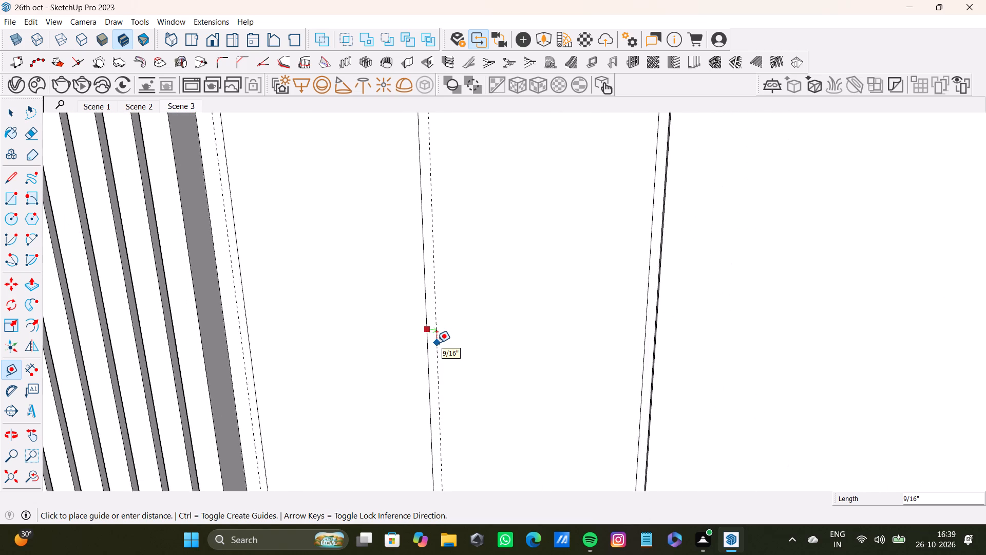
scroll(437, 343, down, 6)
shift+middle_drag(437, 343, 423, 375)
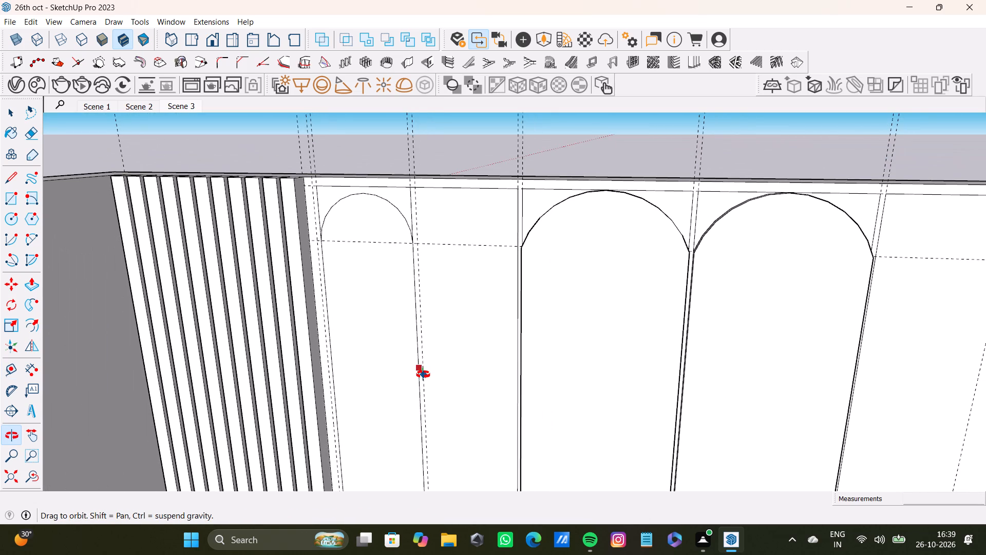
shift+middle_drag(423, 375, 432, 406)
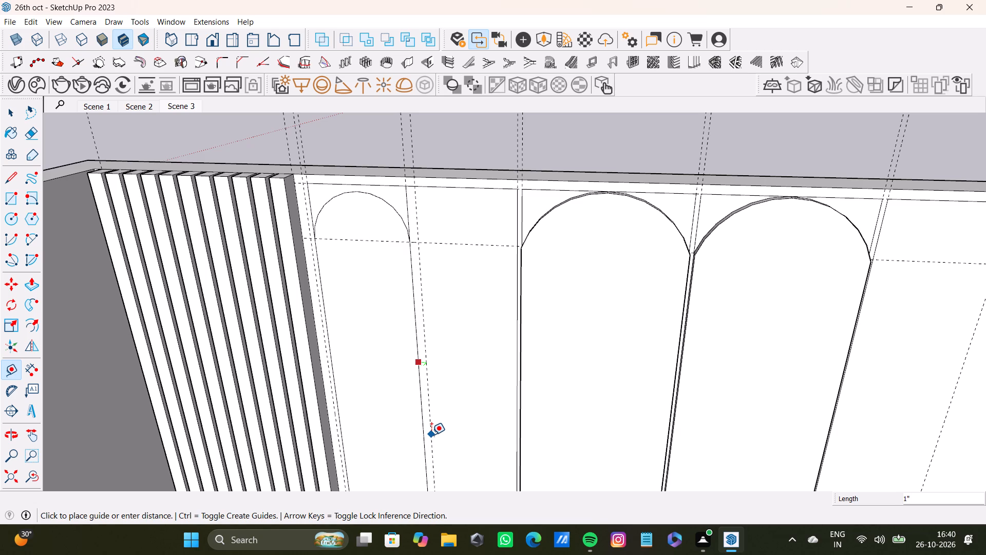
scroll(372, 233, down, 6)
scroll(408, 339, up, 7)
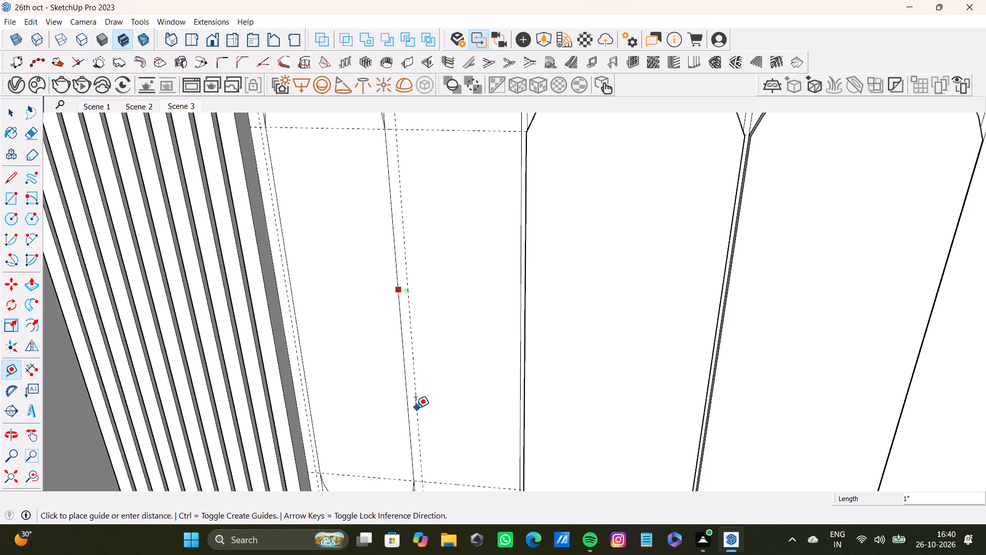
scroll(414, 432, up, 7)
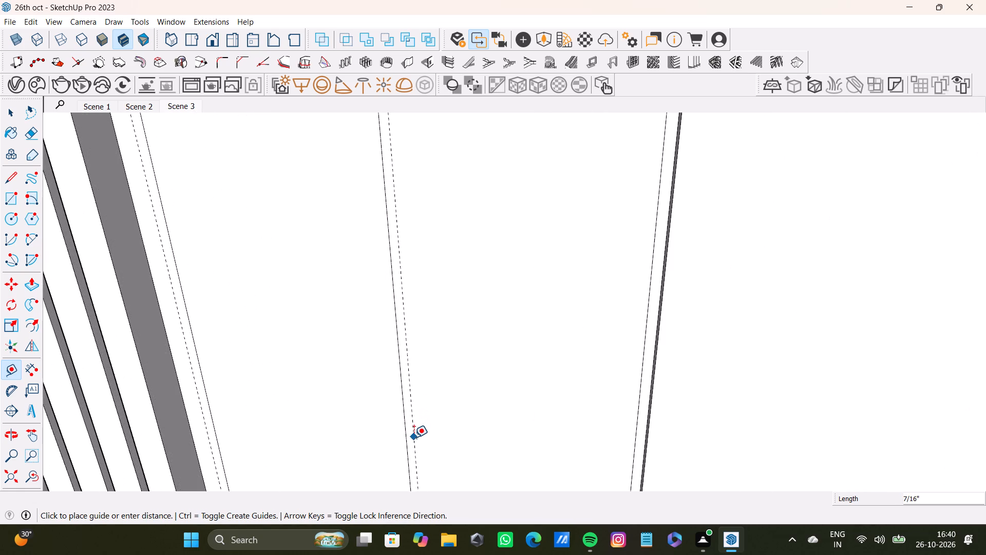
scroll(412, 440, down, 6)
middle_drag(412, 438, 410, 376)
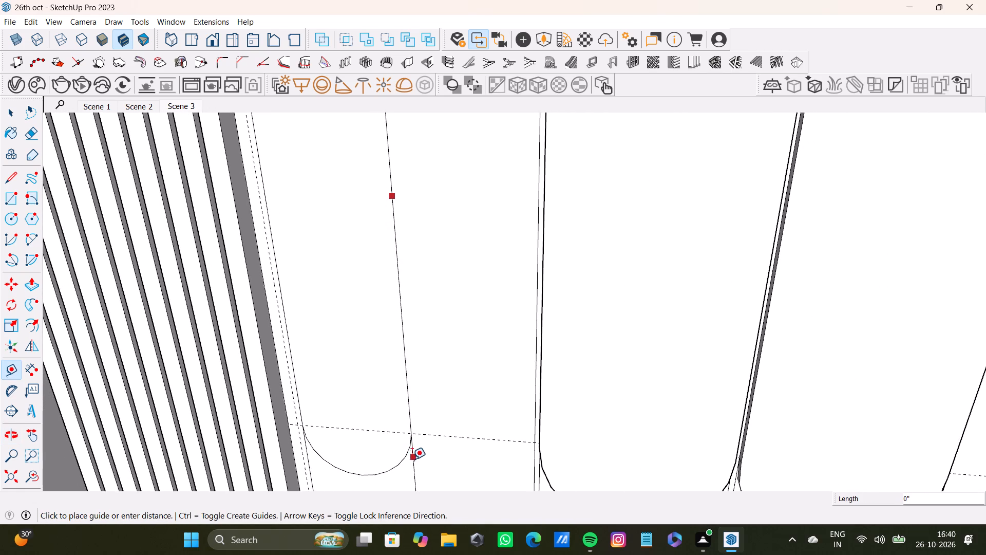
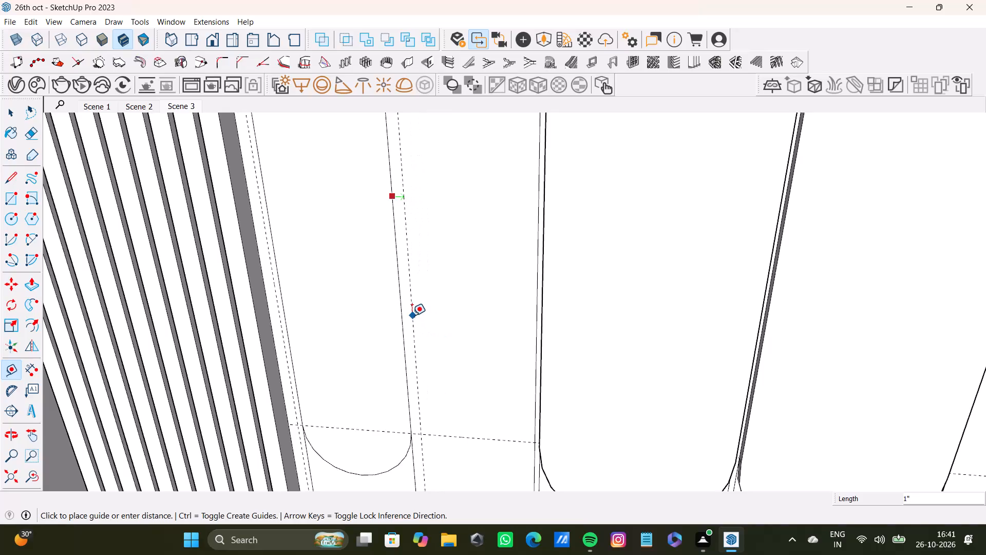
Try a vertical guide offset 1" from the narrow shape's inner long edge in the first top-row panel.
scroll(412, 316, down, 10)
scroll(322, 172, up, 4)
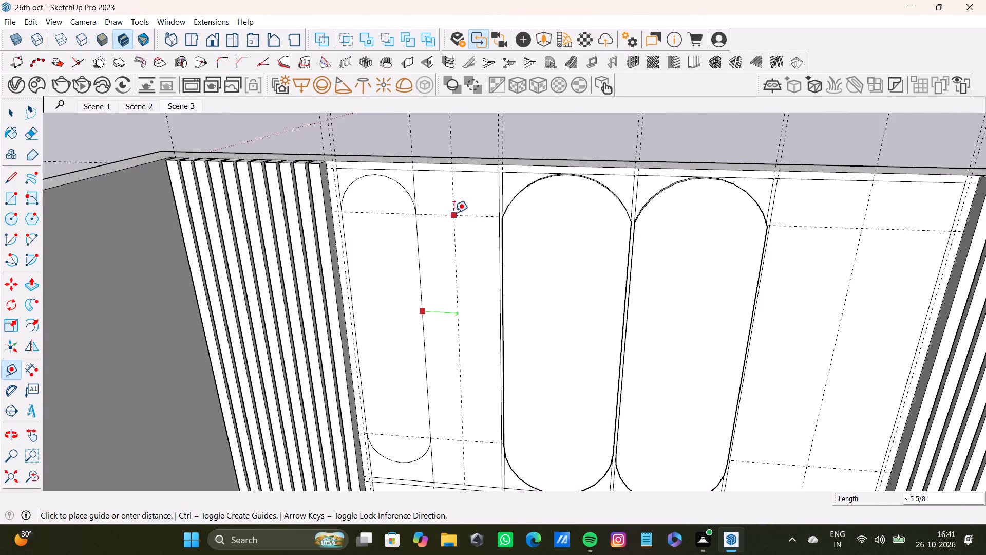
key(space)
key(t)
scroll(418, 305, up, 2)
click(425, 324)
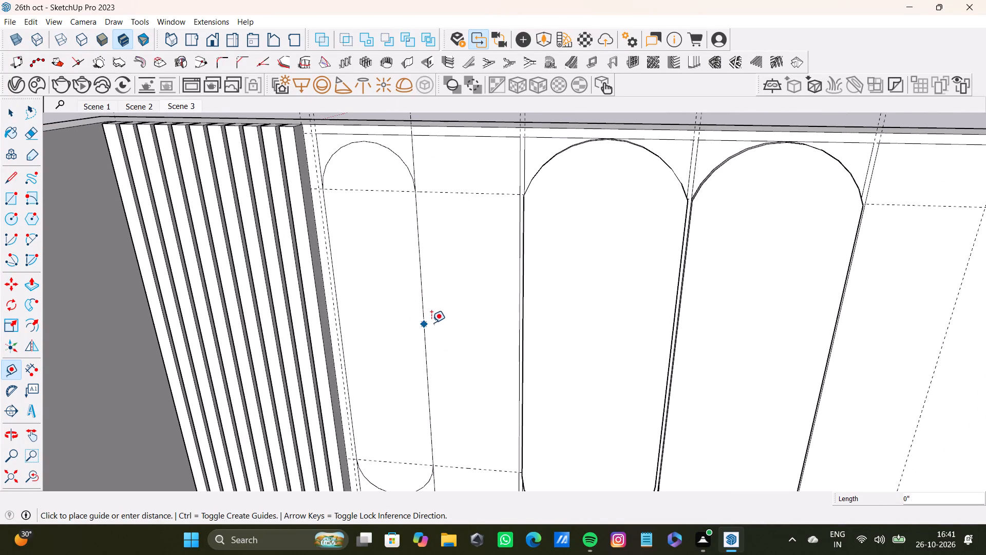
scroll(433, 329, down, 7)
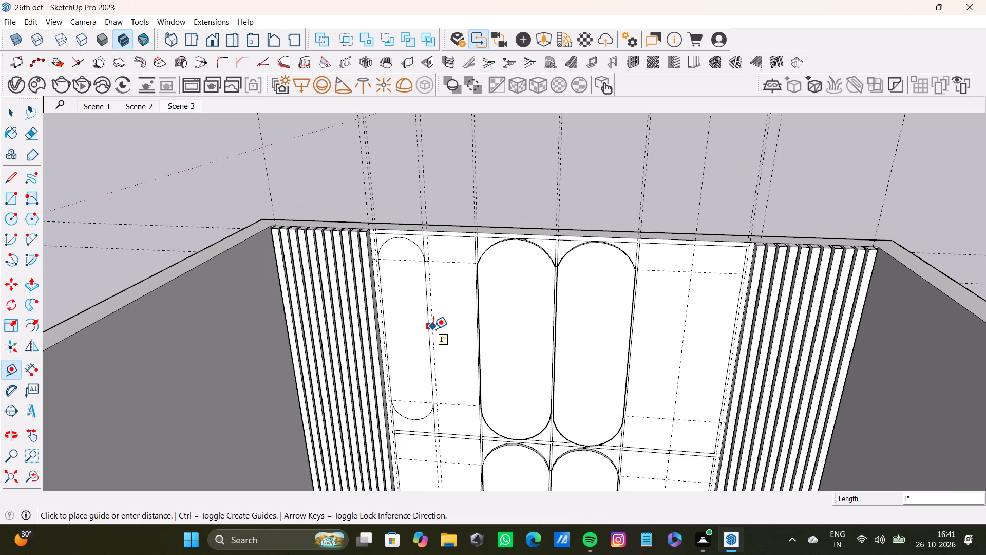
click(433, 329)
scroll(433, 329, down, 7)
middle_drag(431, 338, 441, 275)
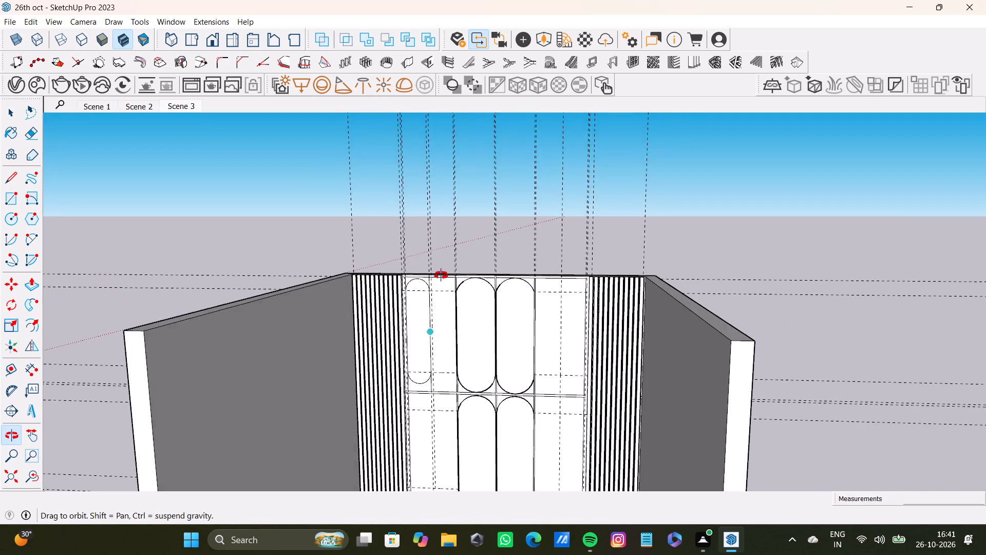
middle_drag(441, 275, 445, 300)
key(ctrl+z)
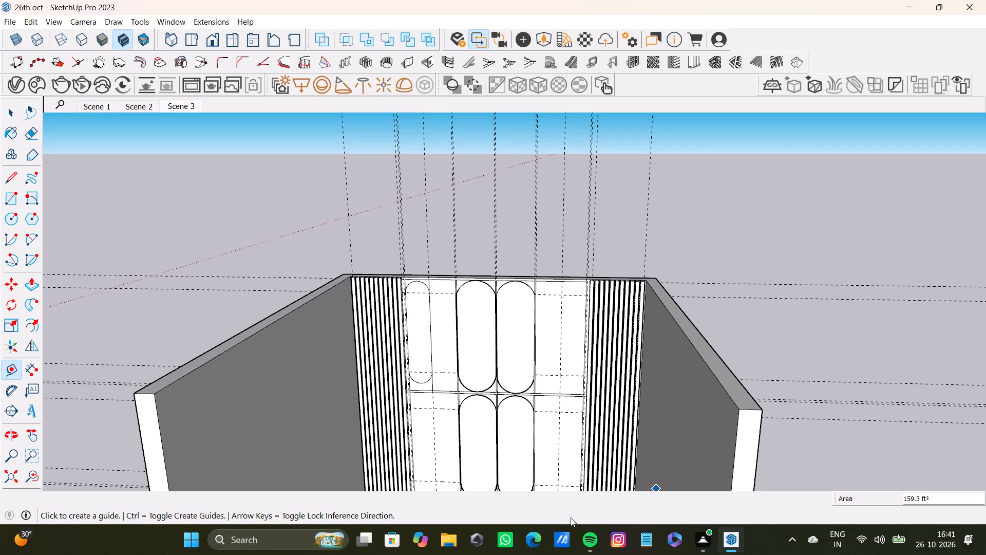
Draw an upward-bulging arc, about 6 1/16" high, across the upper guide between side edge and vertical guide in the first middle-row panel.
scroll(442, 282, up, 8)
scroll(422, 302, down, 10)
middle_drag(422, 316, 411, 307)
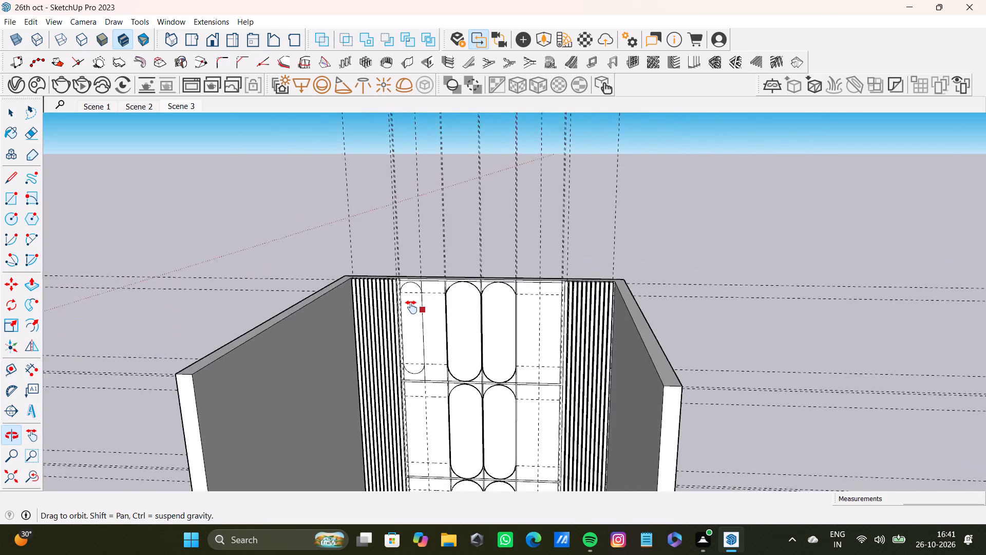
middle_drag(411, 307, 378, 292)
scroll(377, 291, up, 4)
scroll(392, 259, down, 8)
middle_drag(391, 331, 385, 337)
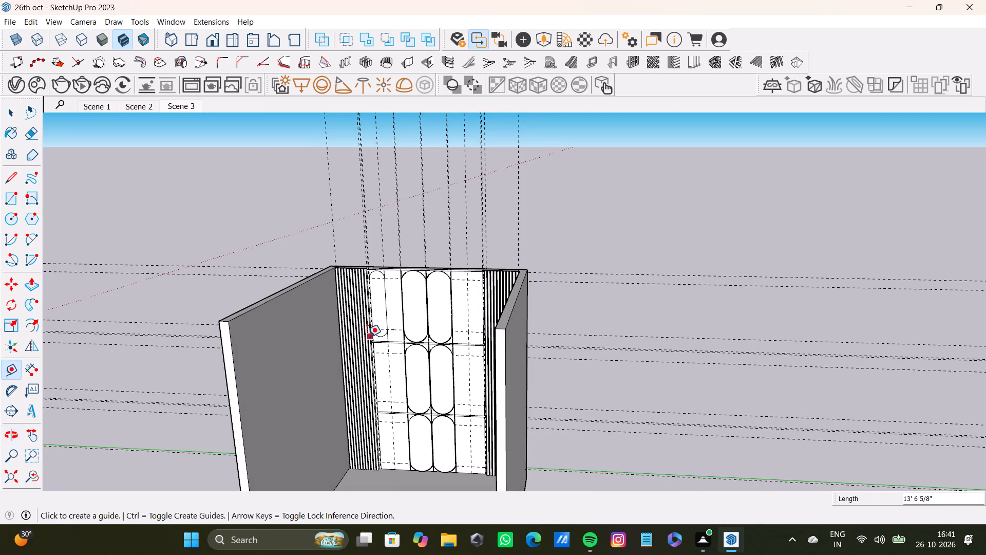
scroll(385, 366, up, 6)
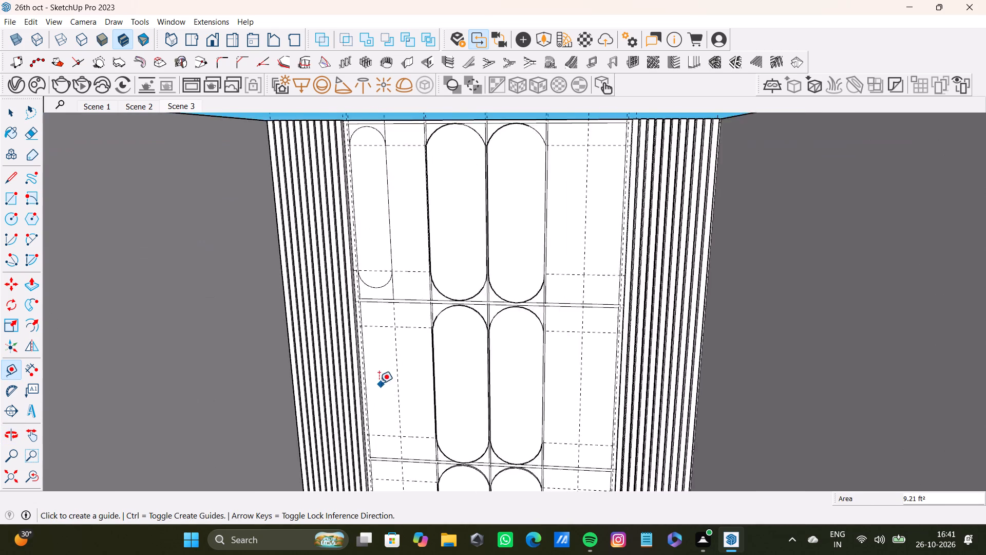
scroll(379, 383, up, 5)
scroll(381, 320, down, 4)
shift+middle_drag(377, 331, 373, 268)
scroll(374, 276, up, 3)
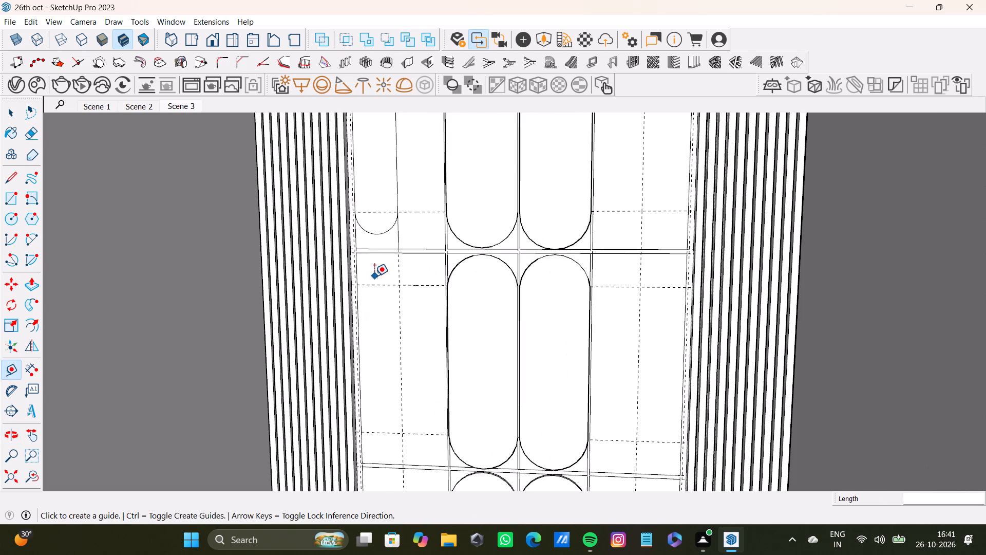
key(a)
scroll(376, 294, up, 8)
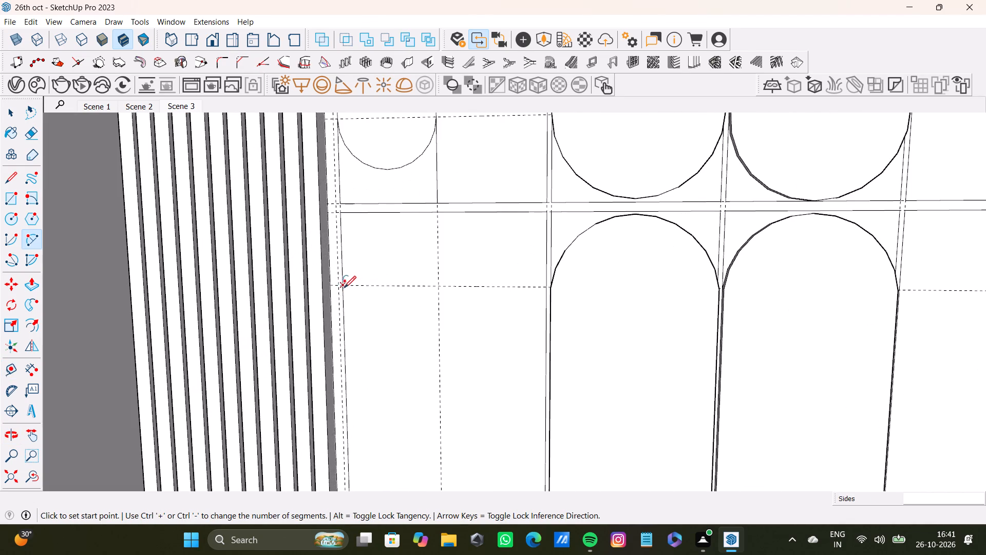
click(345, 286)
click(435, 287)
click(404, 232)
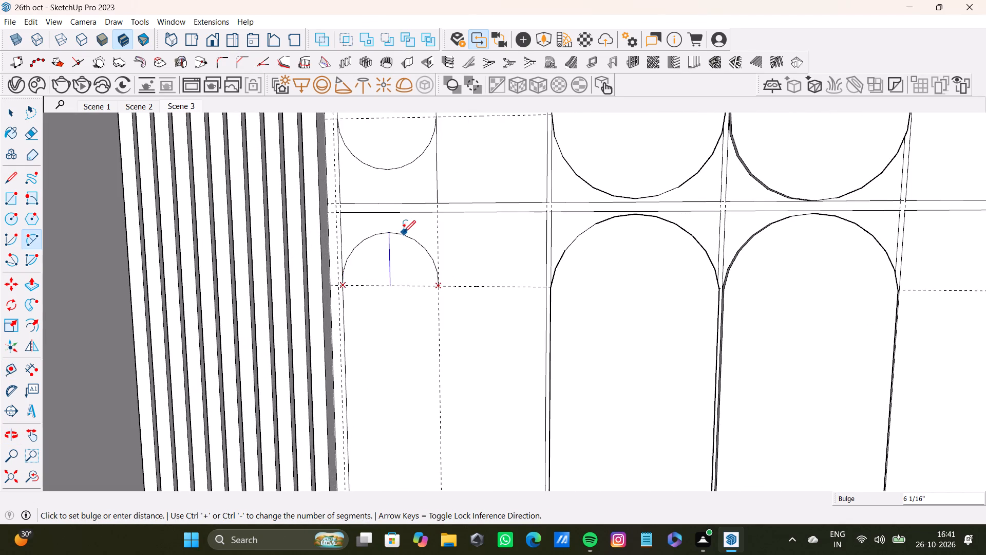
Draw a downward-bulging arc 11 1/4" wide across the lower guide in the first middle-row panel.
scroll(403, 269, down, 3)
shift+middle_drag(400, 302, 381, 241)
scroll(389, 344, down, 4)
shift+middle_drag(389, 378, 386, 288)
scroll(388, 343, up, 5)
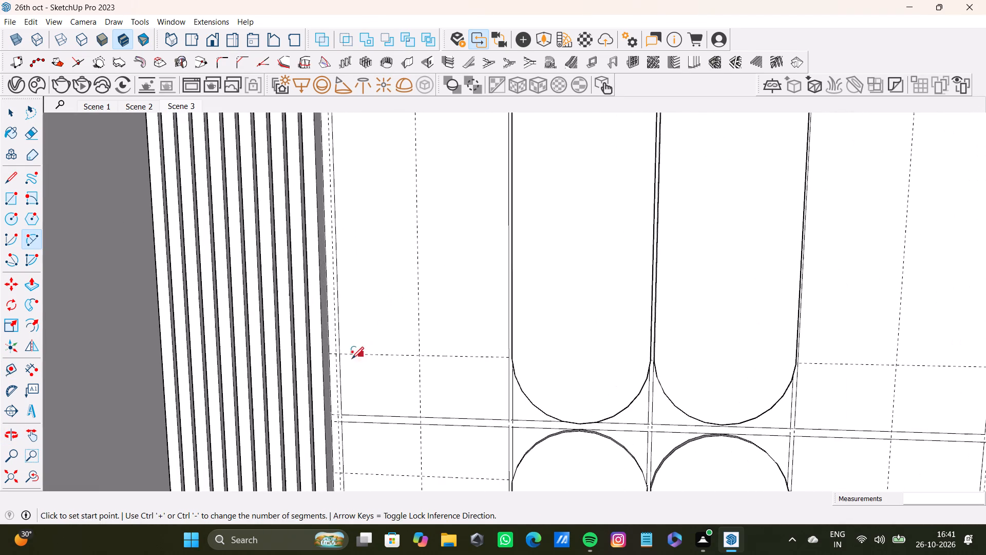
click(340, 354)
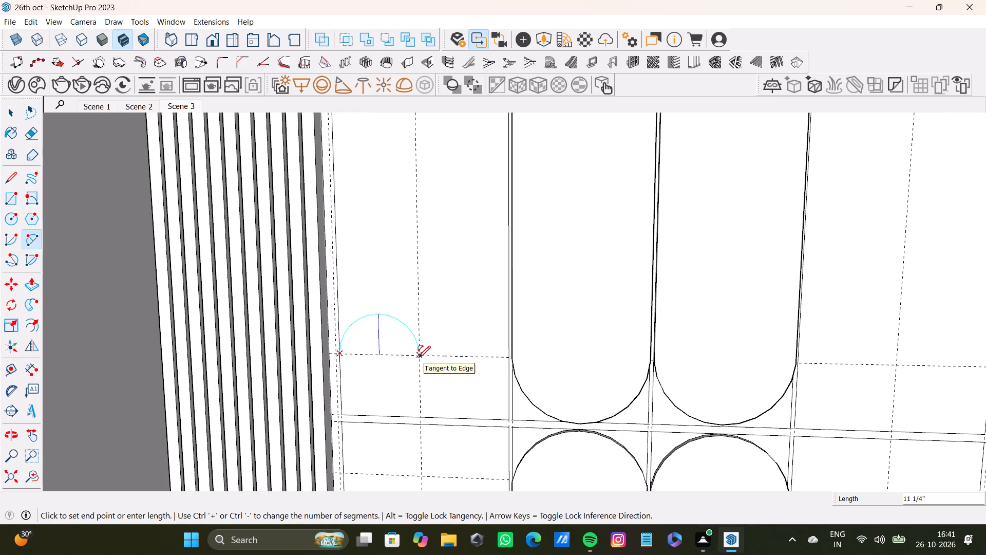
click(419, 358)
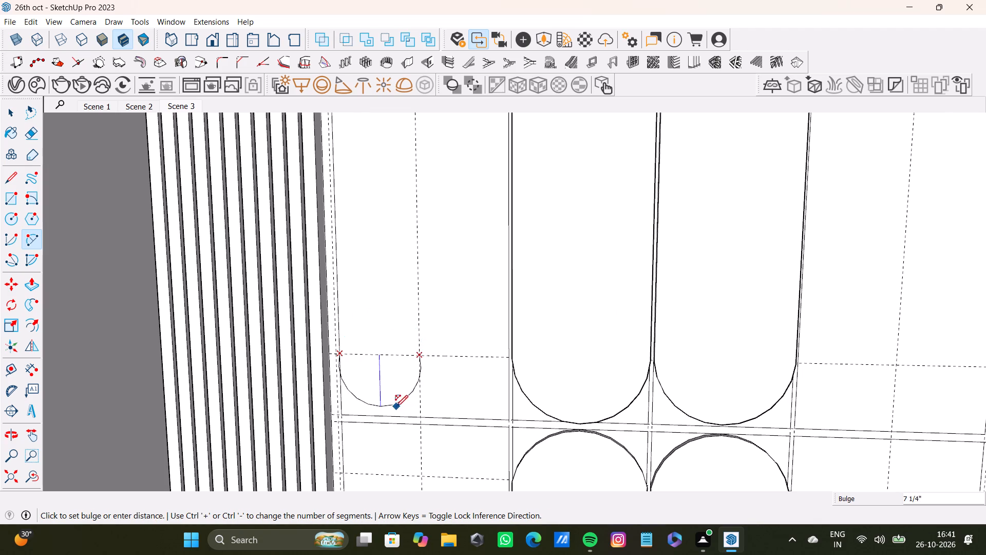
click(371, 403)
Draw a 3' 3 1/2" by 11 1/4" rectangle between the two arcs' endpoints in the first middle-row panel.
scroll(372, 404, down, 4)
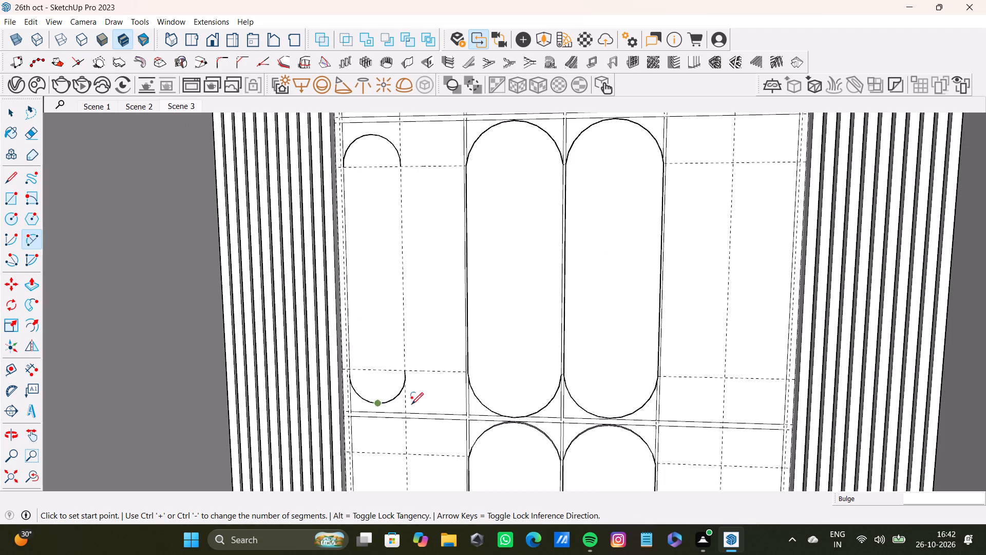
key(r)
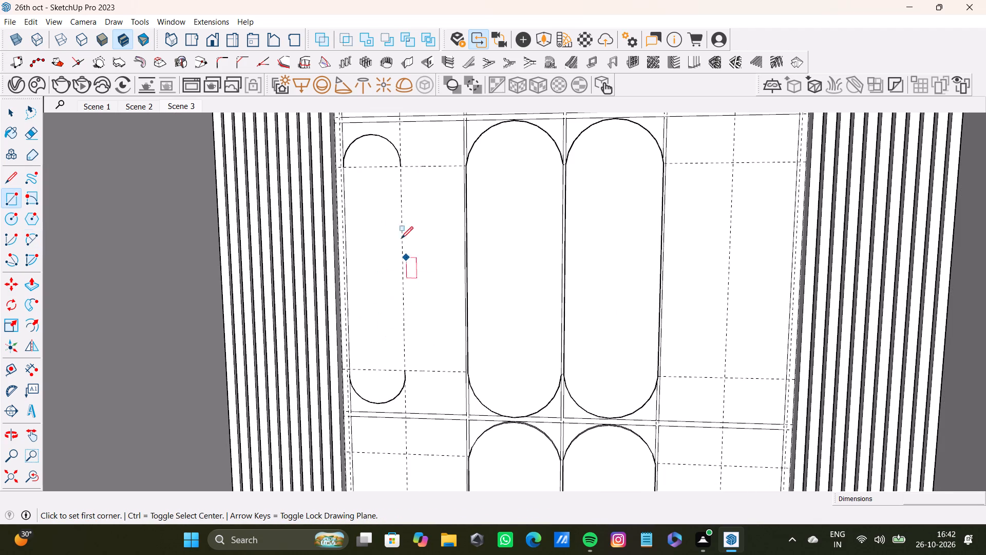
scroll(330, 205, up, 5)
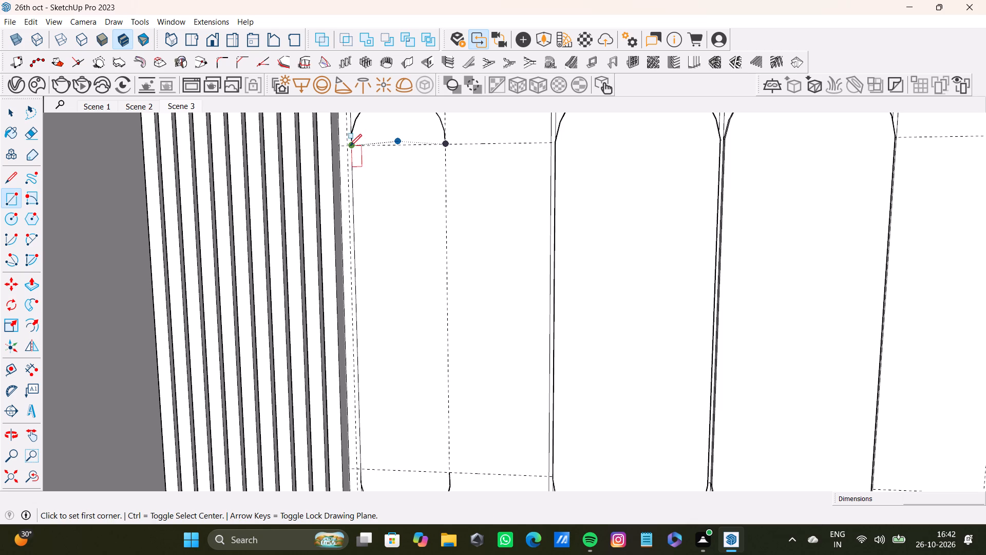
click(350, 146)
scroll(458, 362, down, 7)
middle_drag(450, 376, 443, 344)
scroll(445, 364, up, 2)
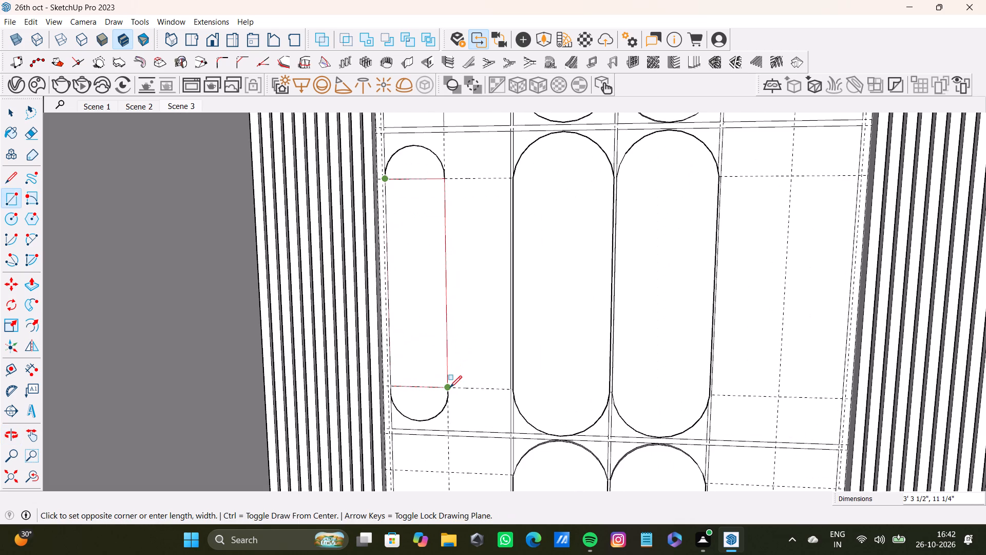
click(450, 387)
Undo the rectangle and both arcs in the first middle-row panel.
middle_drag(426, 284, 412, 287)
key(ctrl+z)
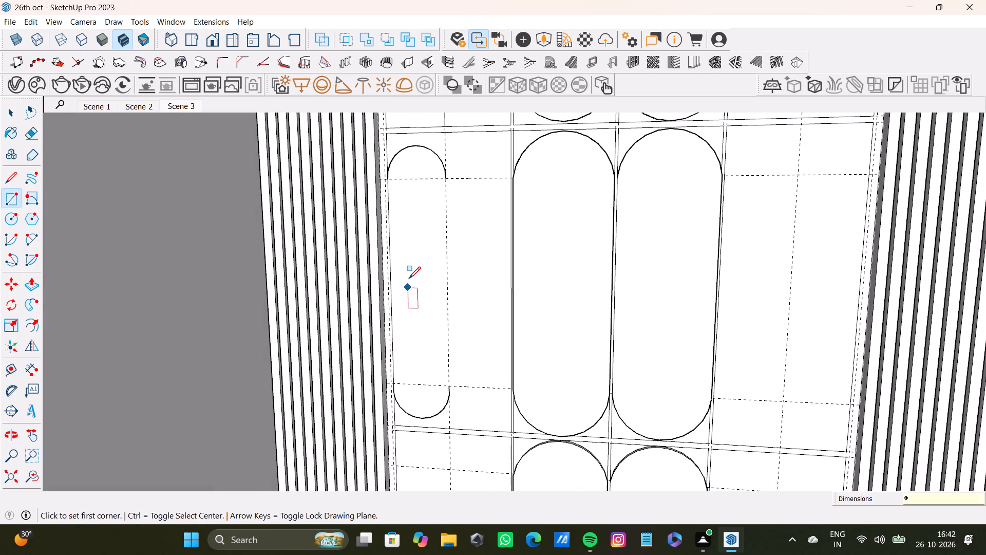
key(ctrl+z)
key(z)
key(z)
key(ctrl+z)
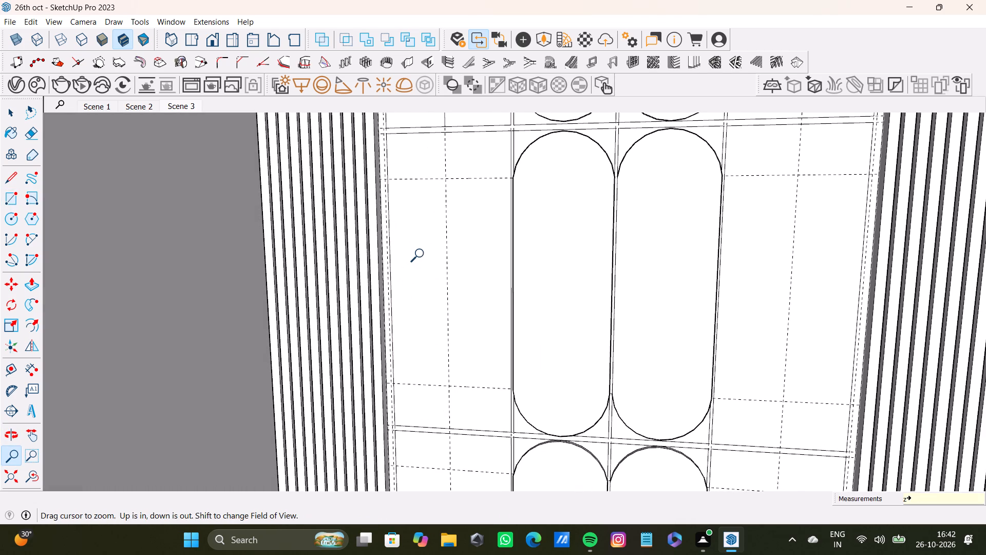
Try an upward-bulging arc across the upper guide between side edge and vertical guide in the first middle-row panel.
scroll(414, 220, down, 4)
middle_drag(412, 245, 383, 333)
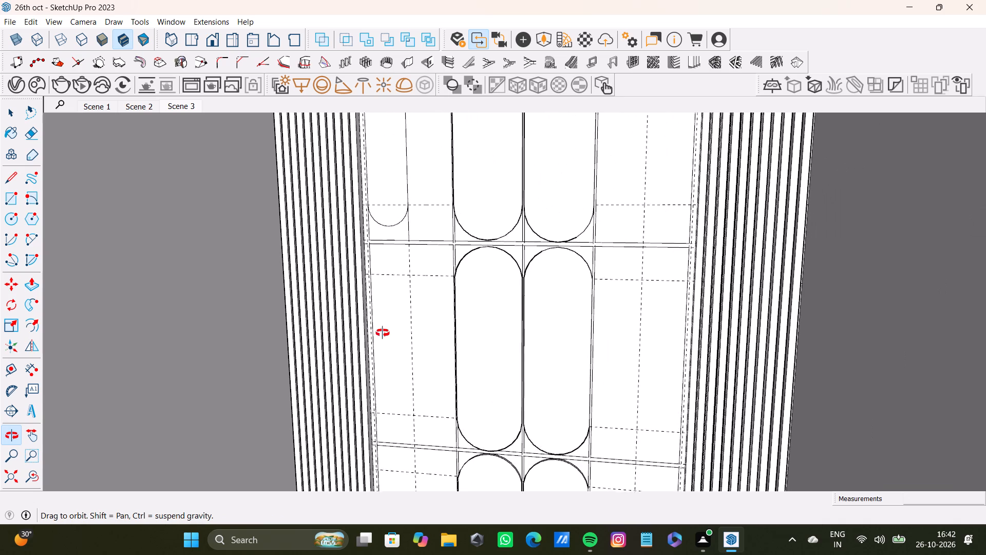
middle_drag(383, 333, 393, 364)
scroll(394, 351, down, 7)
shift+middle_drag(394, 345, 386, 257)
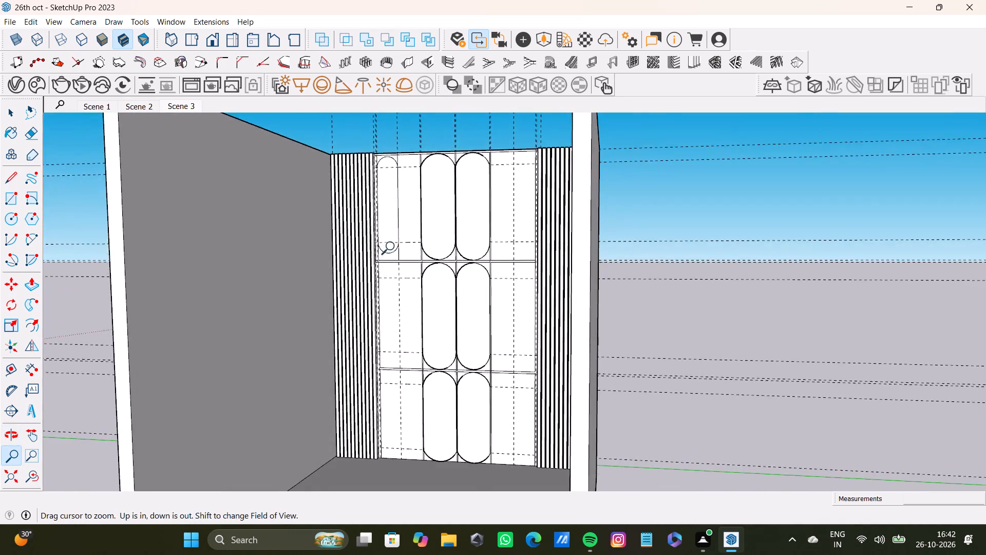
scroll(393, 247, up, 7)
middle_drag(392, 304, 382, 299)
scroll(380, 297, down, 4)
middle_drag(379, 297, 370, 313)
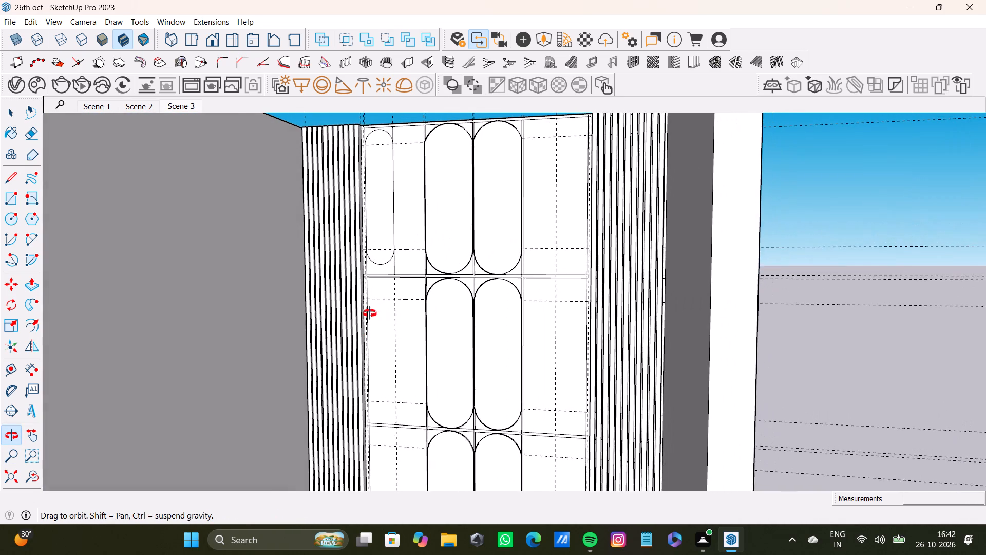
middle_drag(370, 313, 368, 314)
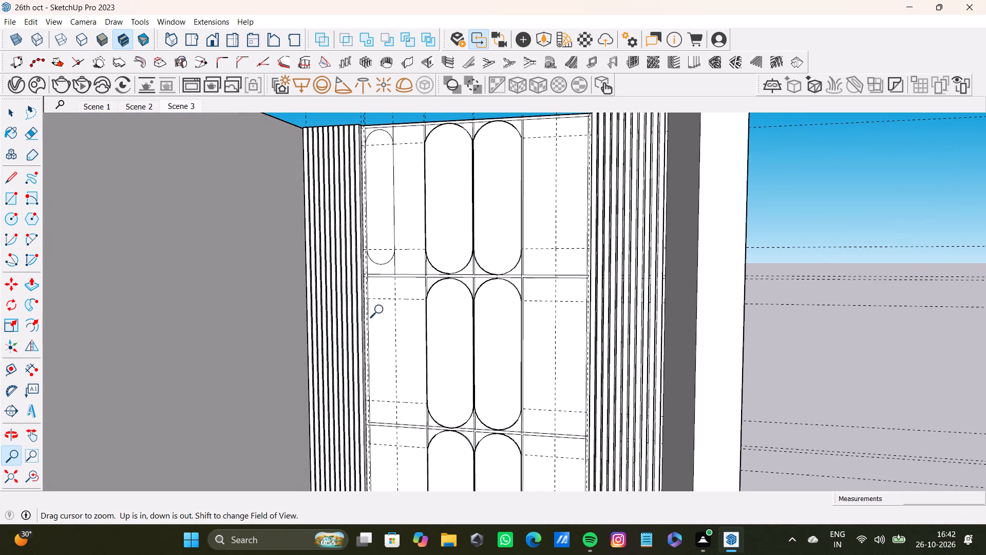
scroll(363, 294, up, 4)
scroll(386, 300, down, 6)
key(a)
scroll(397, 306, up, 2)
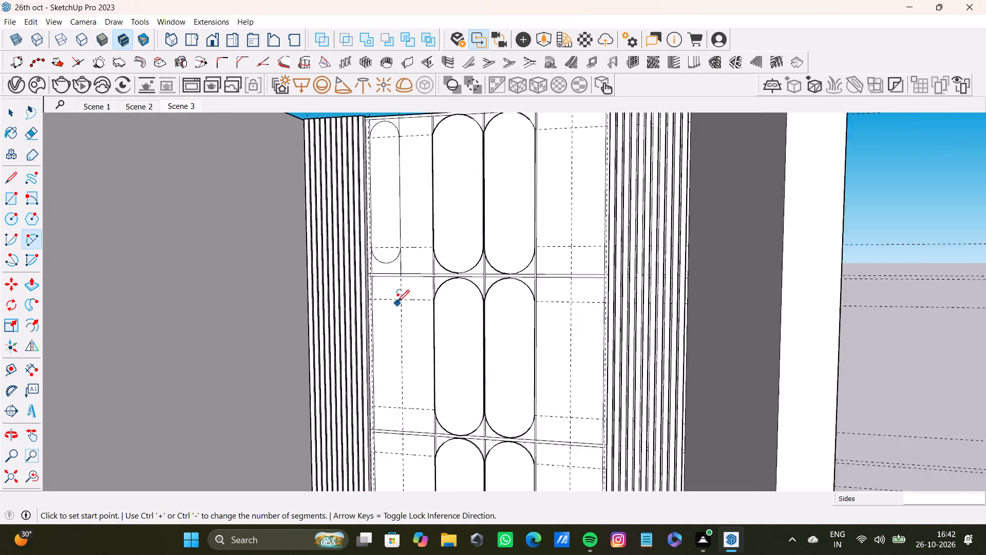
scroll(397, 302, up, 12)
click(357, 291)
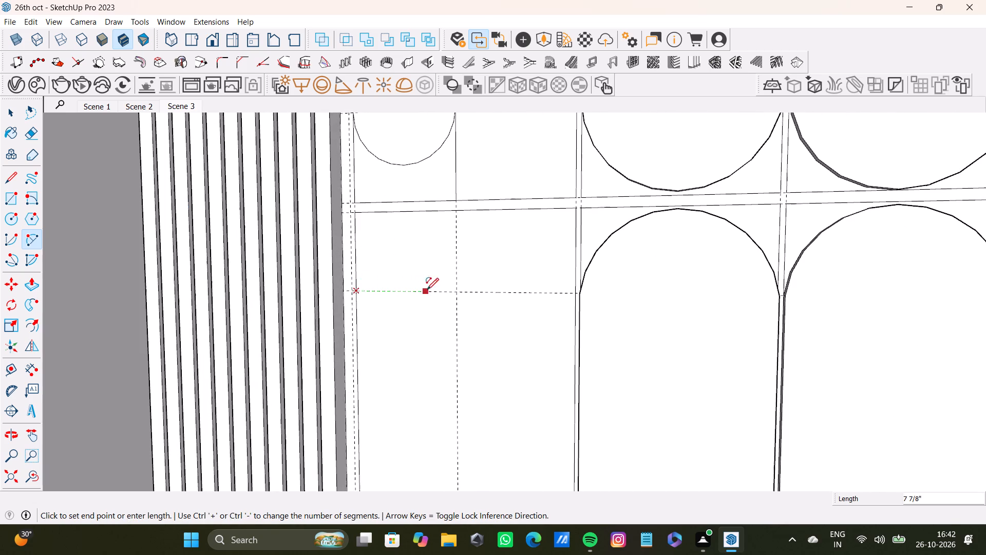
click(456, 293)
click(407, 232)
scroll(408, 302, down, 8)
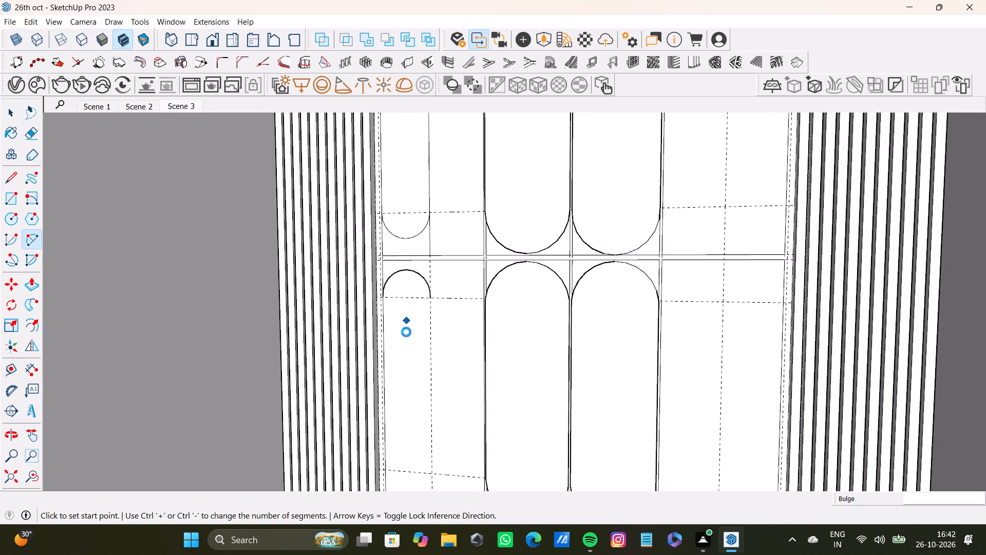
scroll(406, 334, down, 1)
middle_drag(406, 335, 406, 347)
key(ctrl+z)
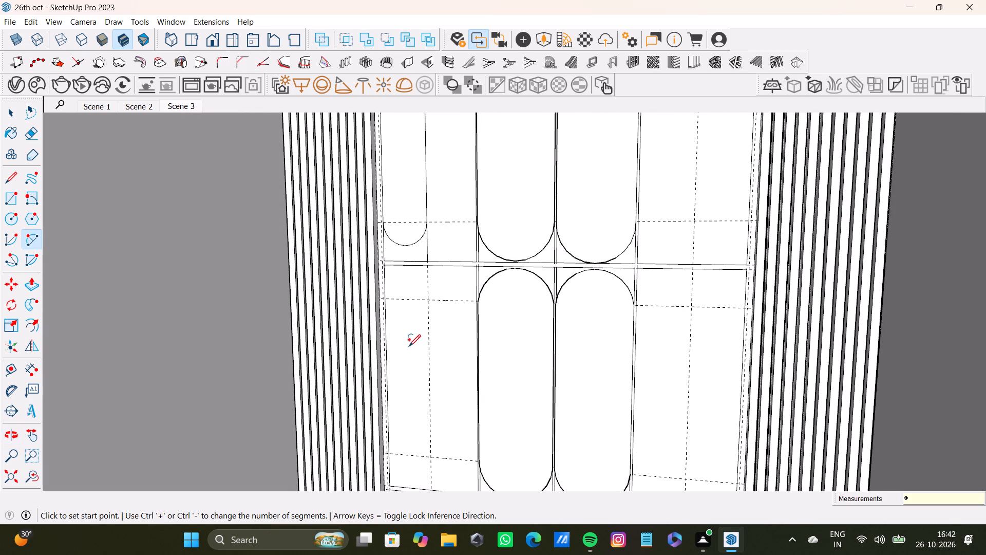
Draw a 3' 3 1/2" by 11 1/4" rectangle between the upper and lower guide intersections in the first middle-row panel.
key(r)
scroll(397, 307, up, 6)
click(376, 296)
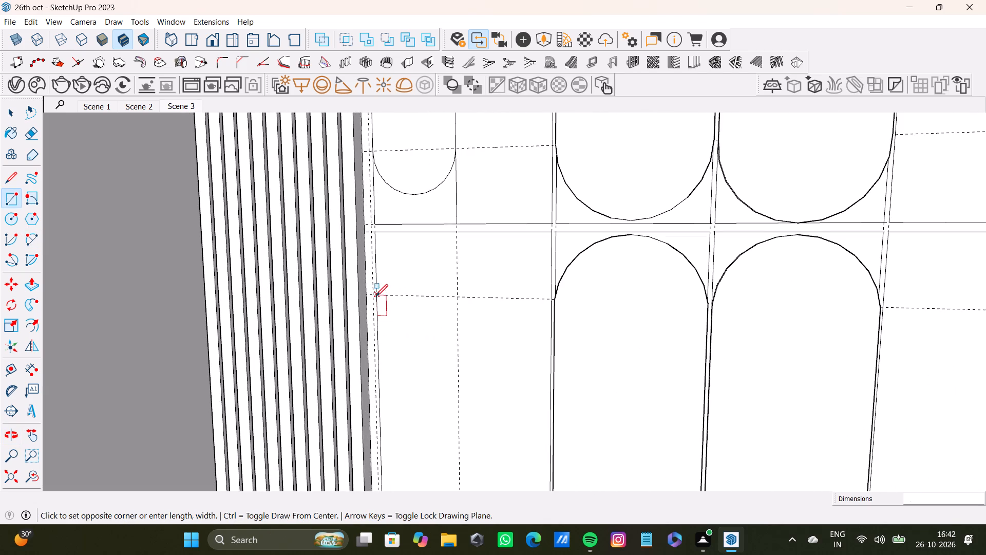
scroll(400, 314, down, 12)
middle_drag(431, 358, 427, 313)
scroll(429, 326, up, 3)
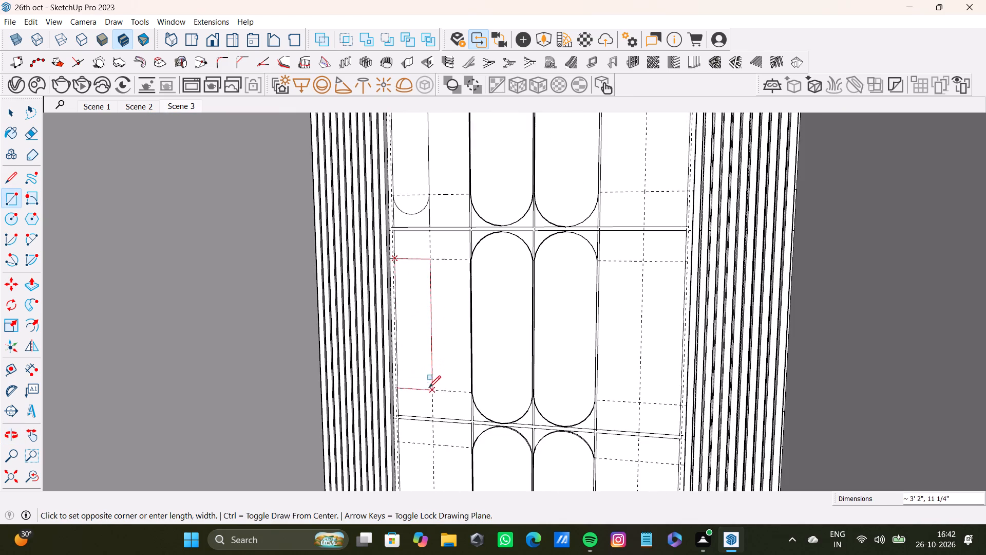
scroll(430, 391, up, 3)
click(432, 393)
Draw a semicircular arc with a 5 5/8" bulge above the rectangle's top edge in the first middle-row panel.
scroll(432, 388, down, 8)
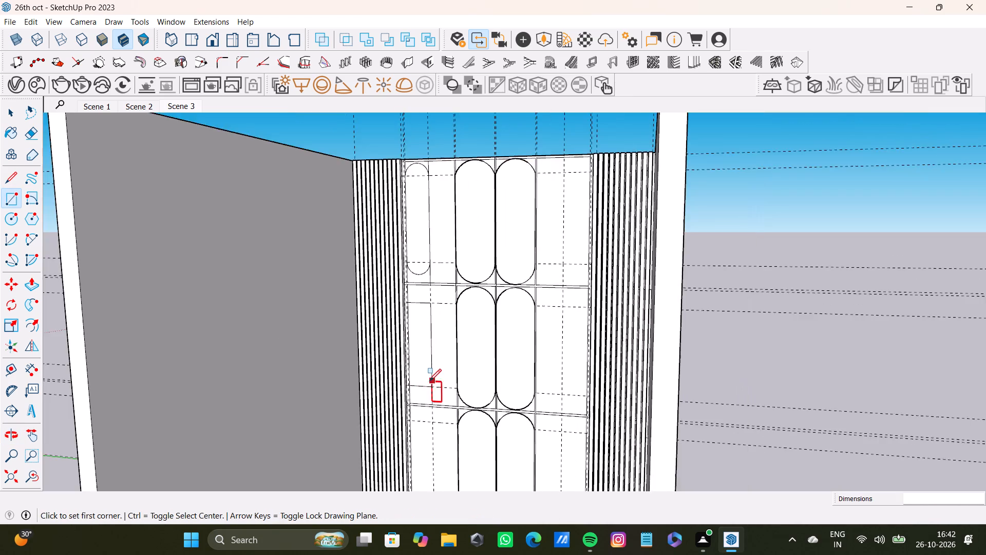
shift+middle_drag(429, 379, 402, 417)
key(a)
scroll(393, 319, up, 13)
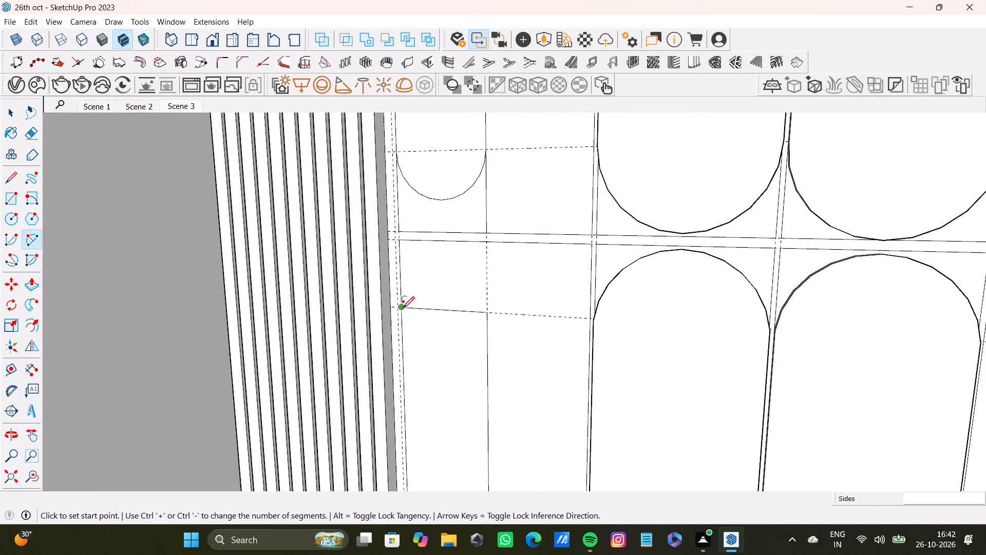
click(403, 308)
click(487, 312)
click(456, 265)
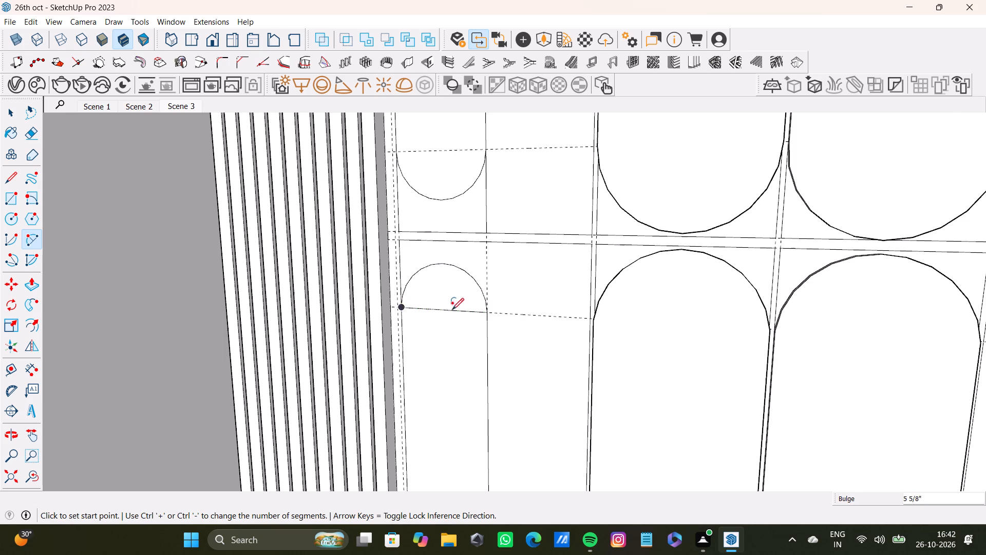
Draw a semicircular arc with a 5 5/8" bulge below the rectangle's bottom edge in the first middle-row panel.
scroll(452, 315, down, 8)
middle_drag(450, 348, 443, 247)
scroll(445, 386, up, 6)
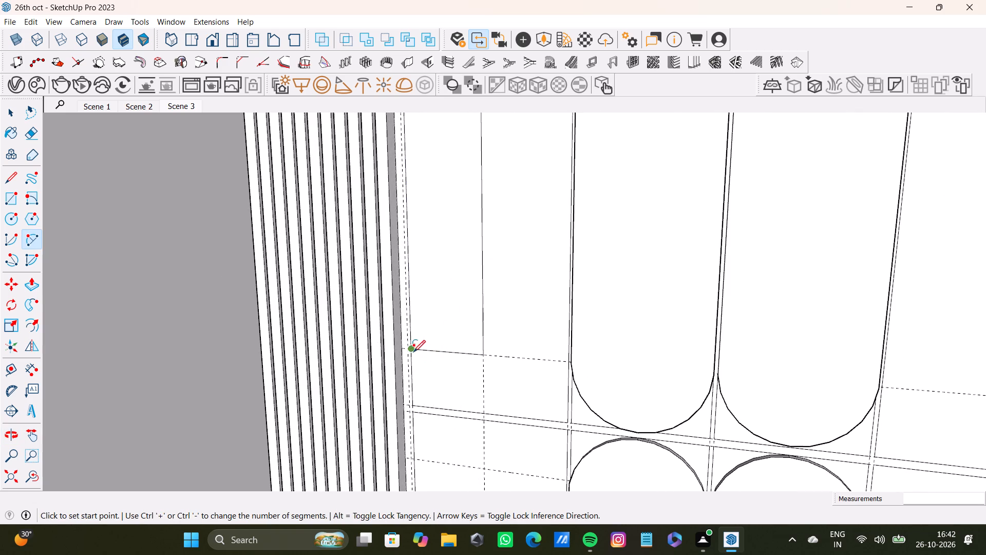
click(409, 348)
click(483, 355)
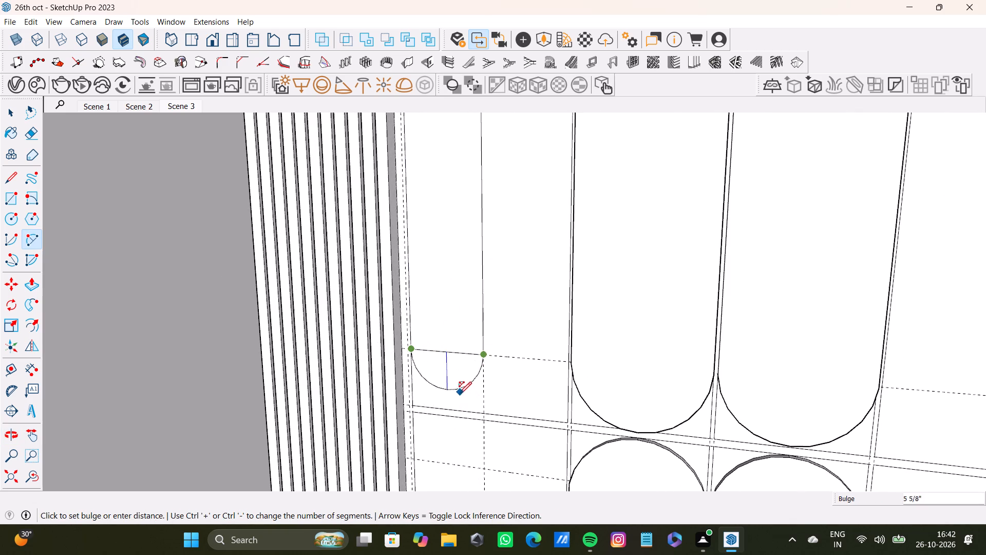
click(462, 398)
Delete the two straight edges separating the rectangle from its end arcs in the first middle-row panel.
key(space)
click(460, 355)
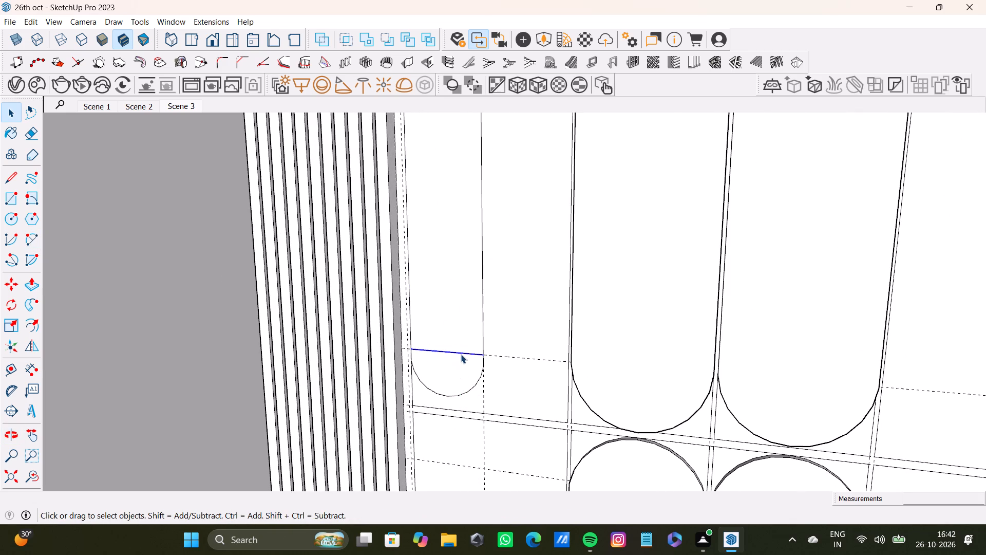
scroll(461, 354, down, 4)
shift+middle_drag(447, 310, 445, 406)
shift+click(450, 258)
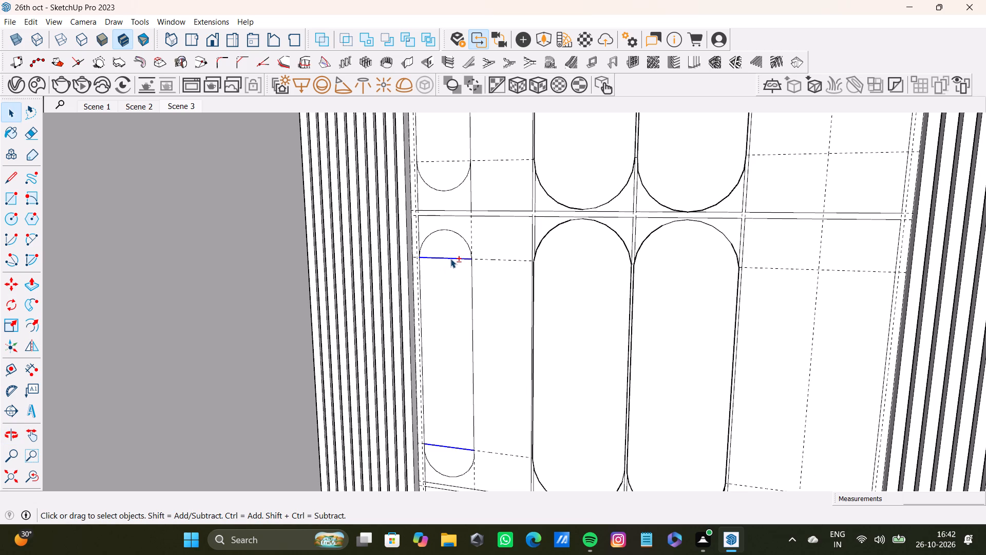
key(shift+Delete)
Draw a 2' 11 1/4" by 11 1/4" rectangle between the upper and lower guide intersections in the first bottom-row panel.
scroll(465, 247, down, 11)
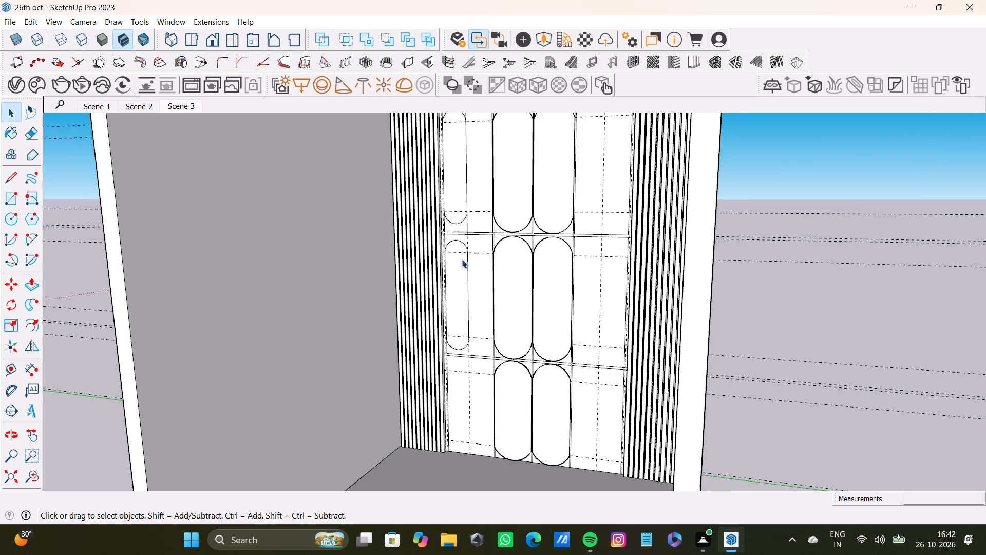
scroll(462, 259, down, 4)
shift+middle_drag(463, 276, 493, 231)
scroll(457, 255, up, 7)
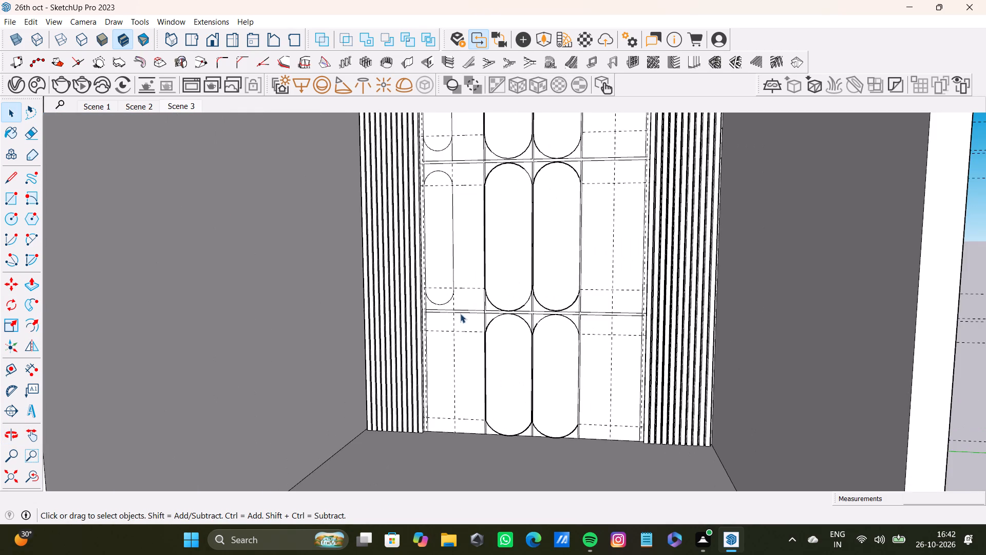
shift+middle_drag(460, 313, 467, 323)
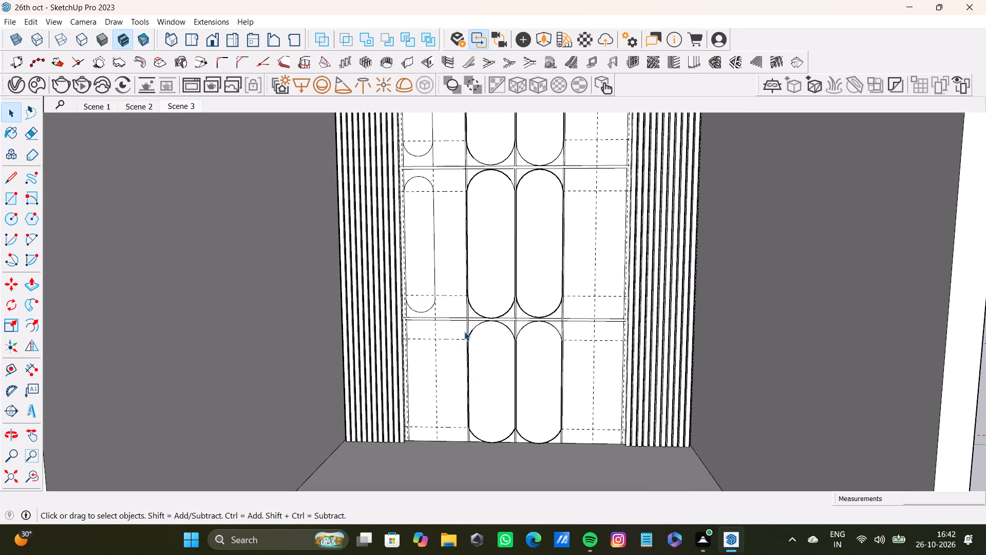
key(r)
scroll(428, 363, up, 7)
middle_drag(403, 337, 350, 335)
scroll(413, 327, up, 6)
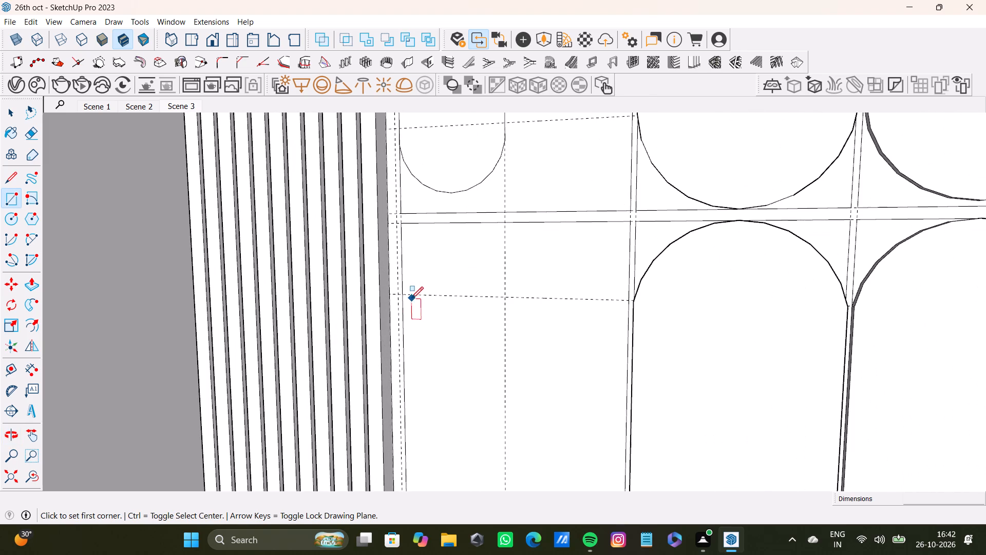
click(405, 297)
scroll(439, 378, down, 3)
shift+middle_drag(481, 404, 451, 326)
shift+middle_drag(467, 433, 447, 366)
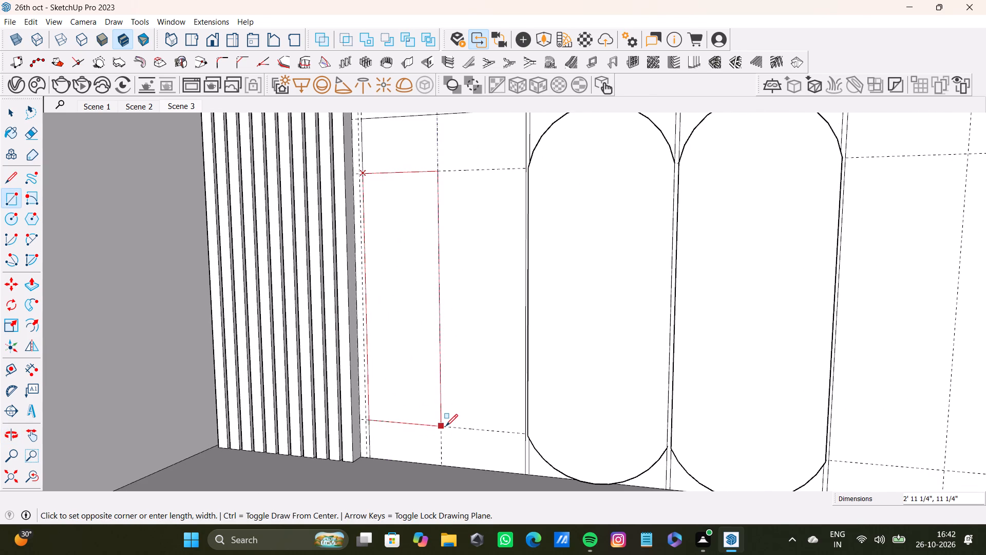
click(446, 424)
Draw an upward-bulging end arc across the rectangle's top edge in the first bottom-row panel.
scroll(389, 321, down, 4)
shift+middle_drag(390, 320, 385, 381)
key(a)
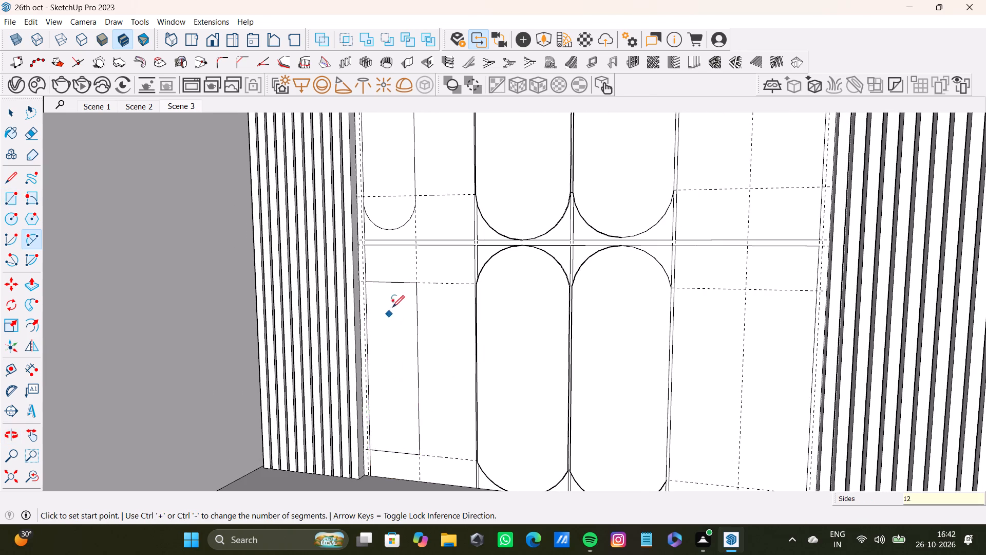
scroll(395, 300, up, 6)
click(352, 277)
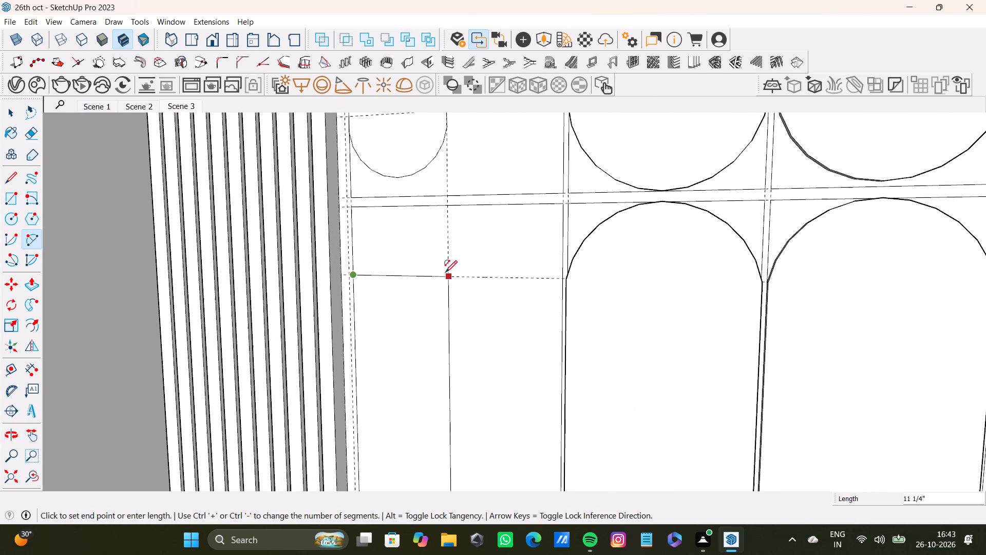
click(448, 272)
click(412, 222)
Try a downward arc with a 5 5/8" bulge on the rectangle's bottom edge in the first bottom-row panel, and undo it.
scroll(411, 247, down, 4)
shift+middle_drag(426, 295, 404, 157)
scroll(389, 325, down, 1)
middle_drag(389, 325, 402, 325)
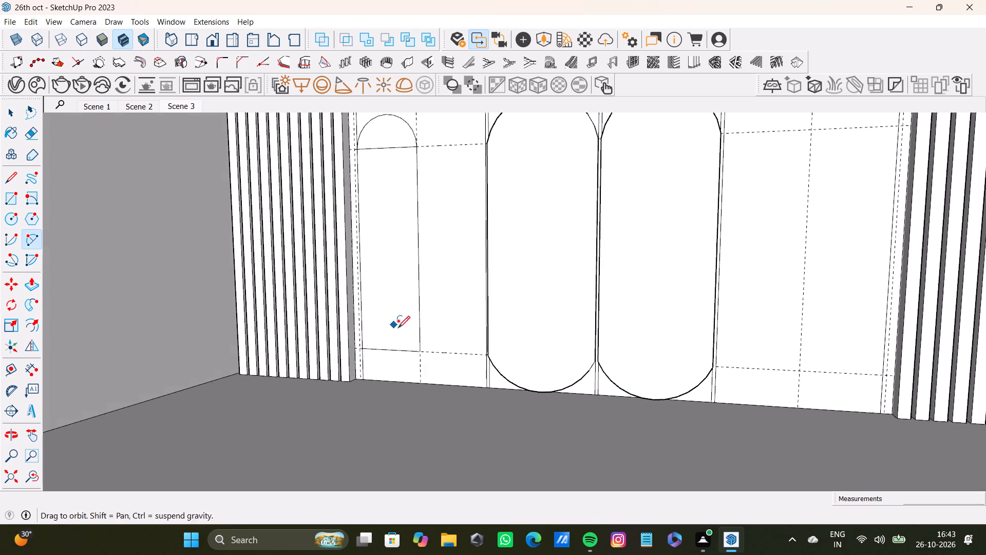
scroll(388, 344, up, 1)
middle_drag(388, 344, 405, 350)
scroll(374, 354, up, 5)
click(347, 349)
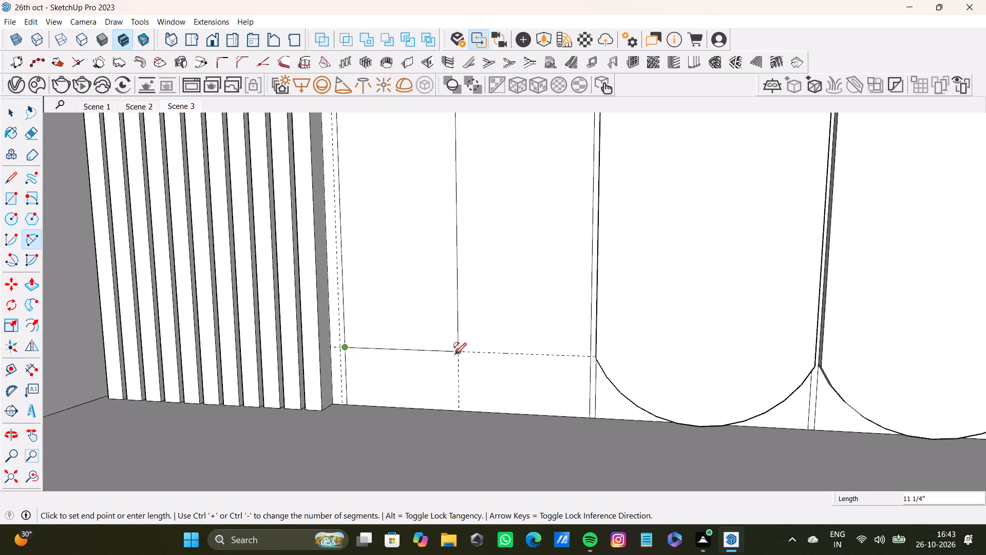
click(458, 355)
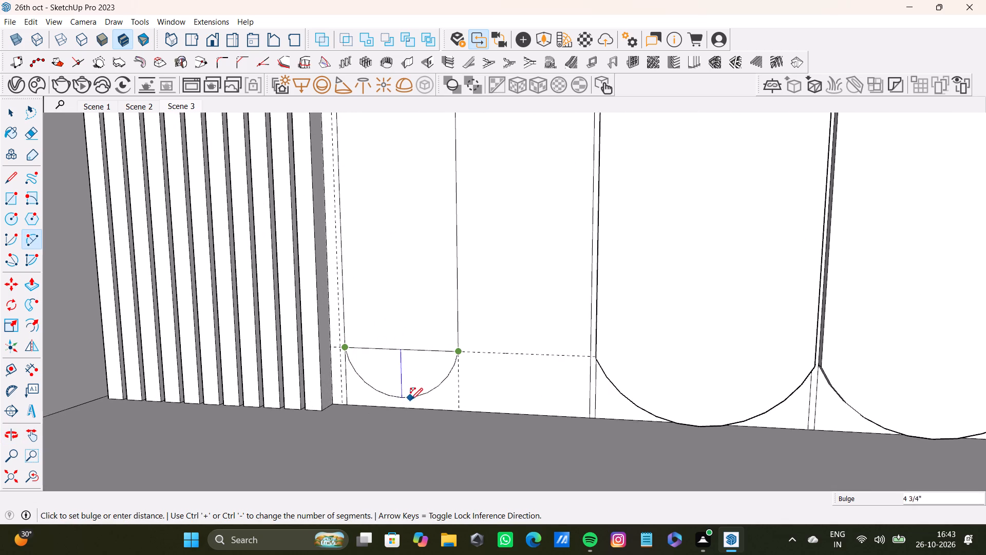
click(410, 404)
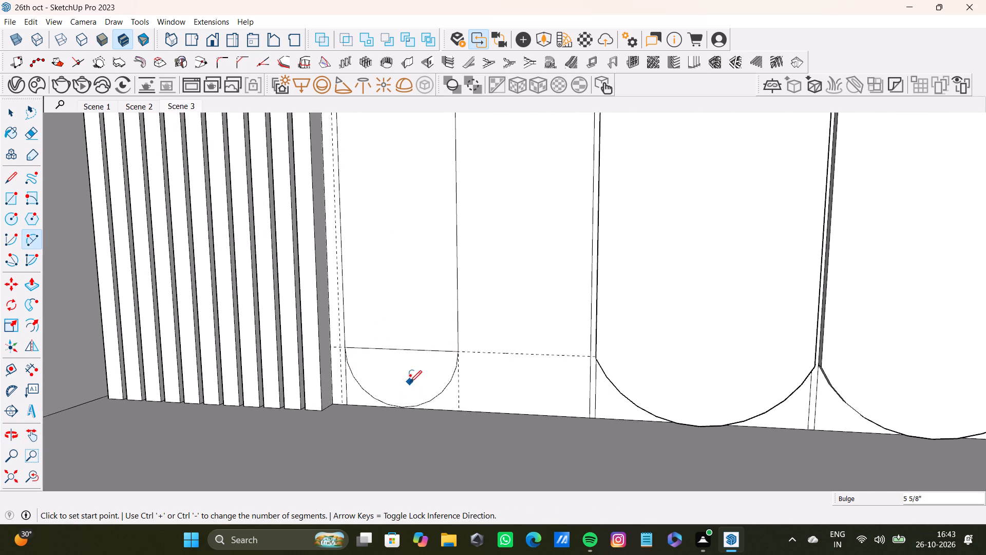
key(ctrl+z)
Draw a downward arc with a bulge of about 5 3/16" on the rectangle's bottom edge in the first bottom-row panel.
click(346, 345)
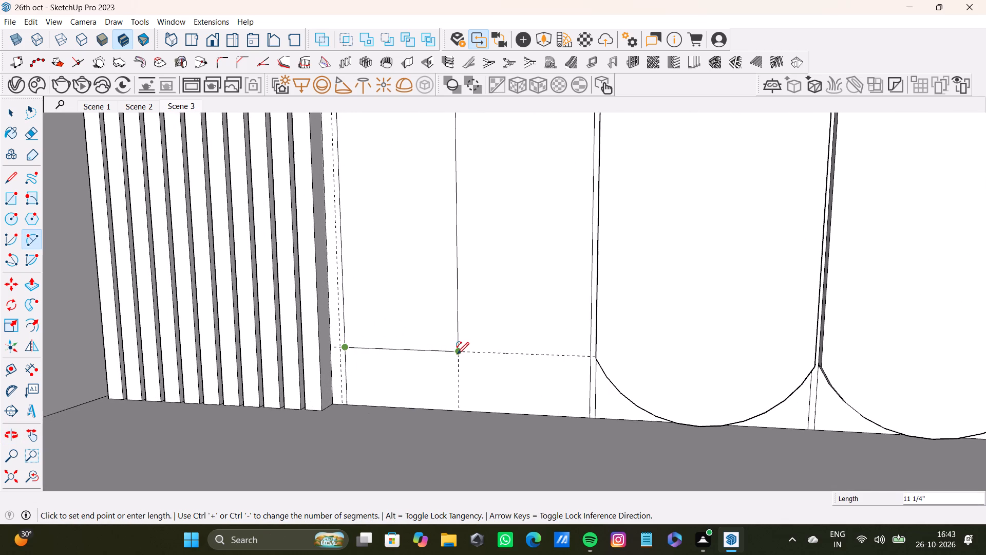
click(457, 354)
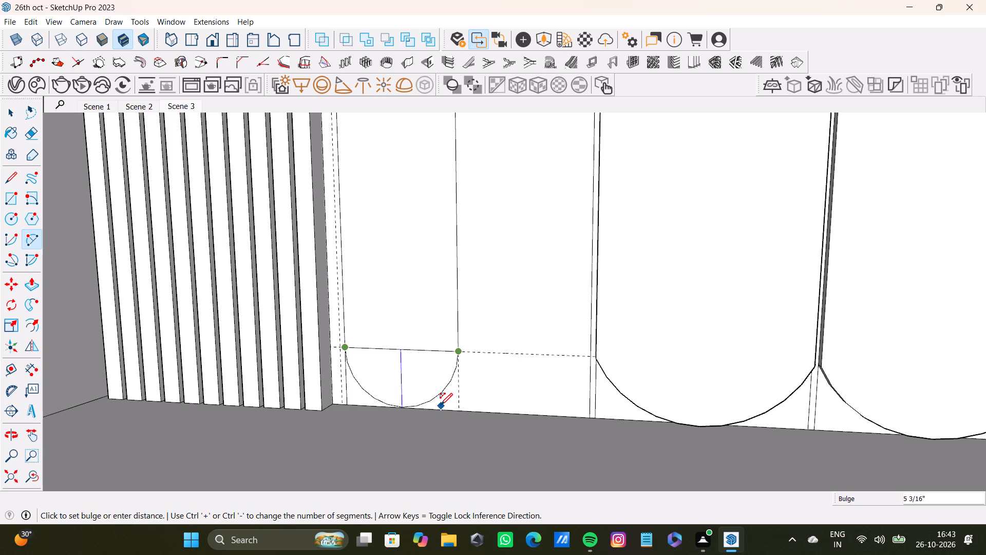
click(441, 405)
Delete the two straight edges separating the rectangle from its end arcs in the first bottom-row panel.
key(space)
click(429, 351)
scroll(427, 351, down, 2)
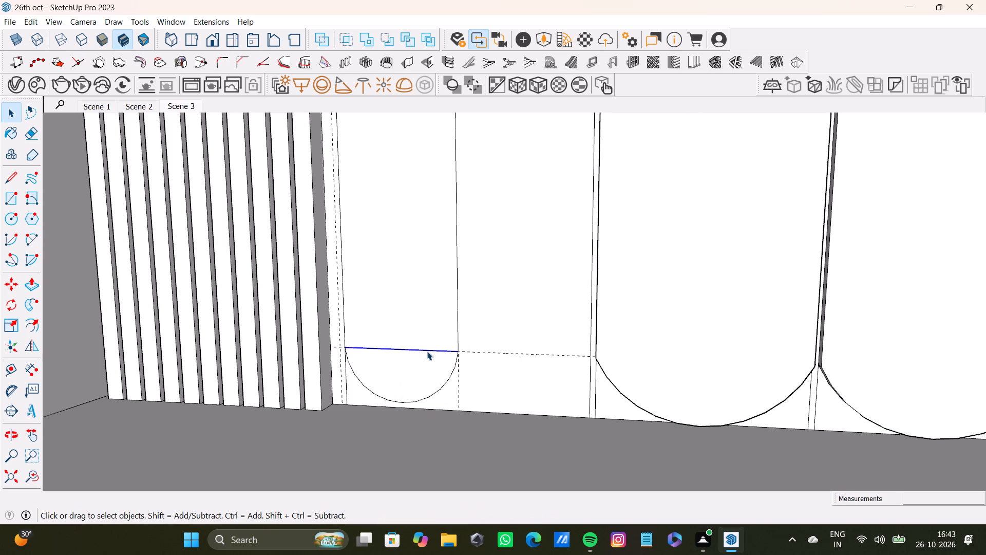
scroll(427, 351, down, 5)
shift+middle_drag(410, 290, 393, 373)
shift+scroll(389, 252, up, 3)
shift+click(402, 226)
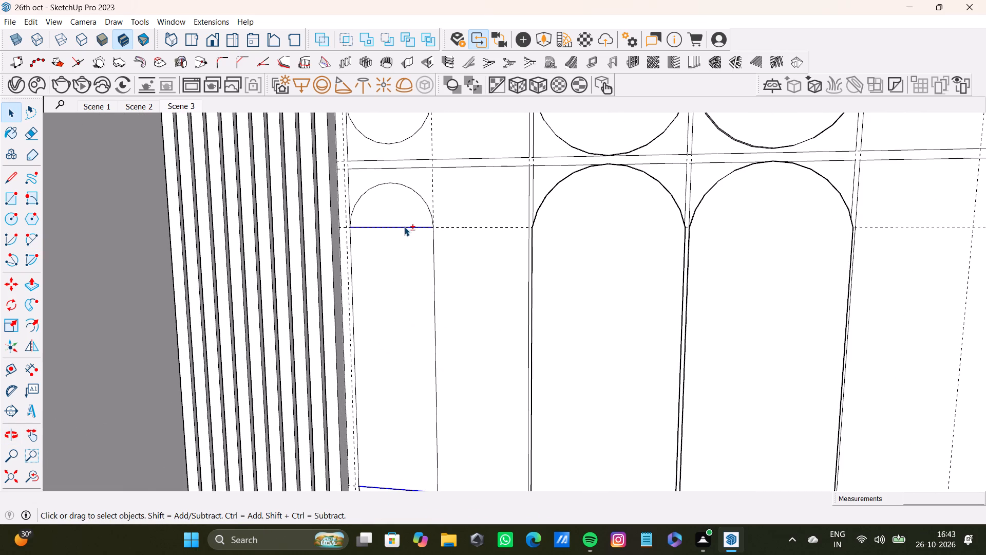
shift+scroll(404, 227, down, 4)
shift+middle_drag(404, 219, 389, 366)
shift+scroll(368, 244, down, 3)
key(shift+Delete)
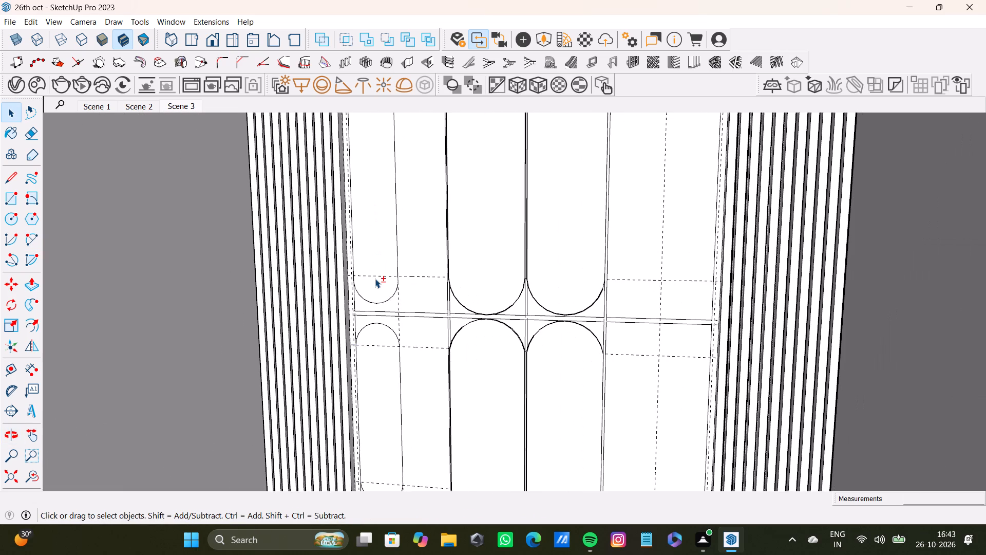
Push/pull the narrow arc-ended face in the first top-row panel by 15/16".
scroll(365, 282, down, 9)
middle_drag(368, 303, 418, 277)
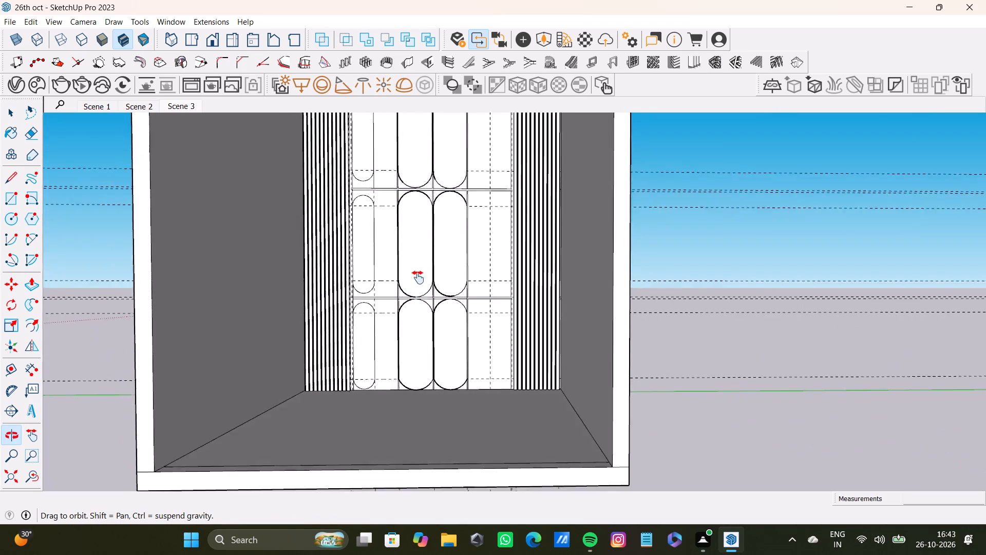
middle_drag(418, 277, 351, 430)
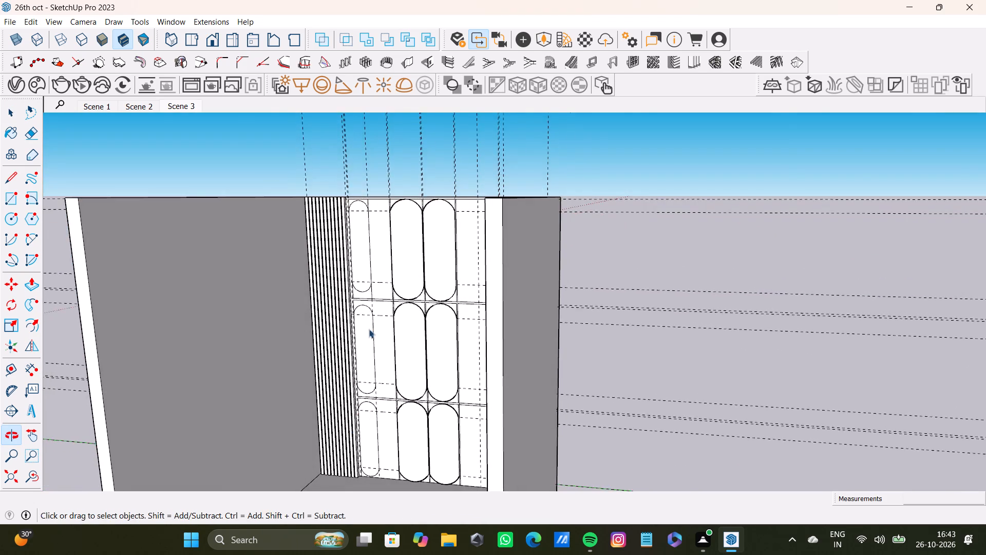
scroll(367, 323, up, 6)
shift+middle_drag(353, 219, 324, 385)
scroll(361, 306, up, 8)
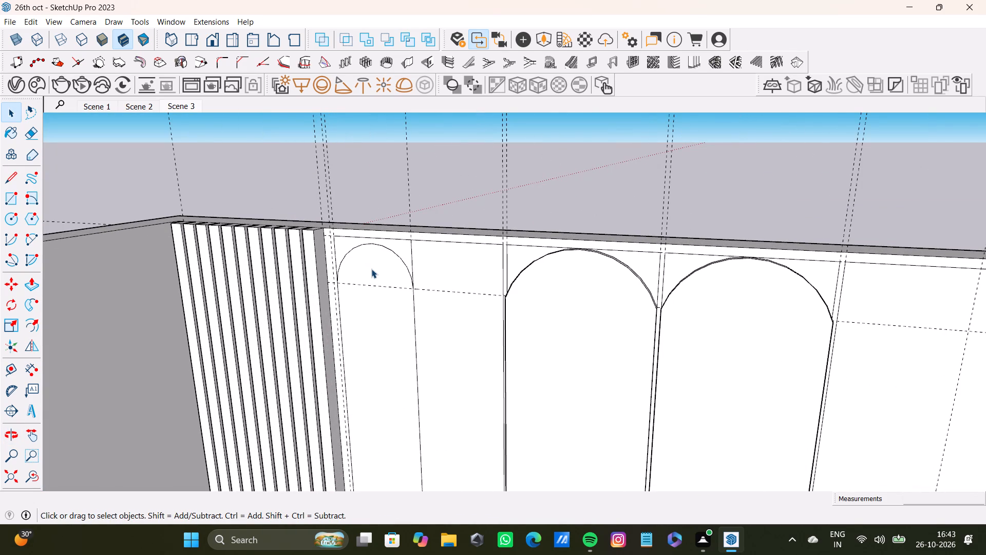
click(371, 269)
key(p)
click(371, 269)
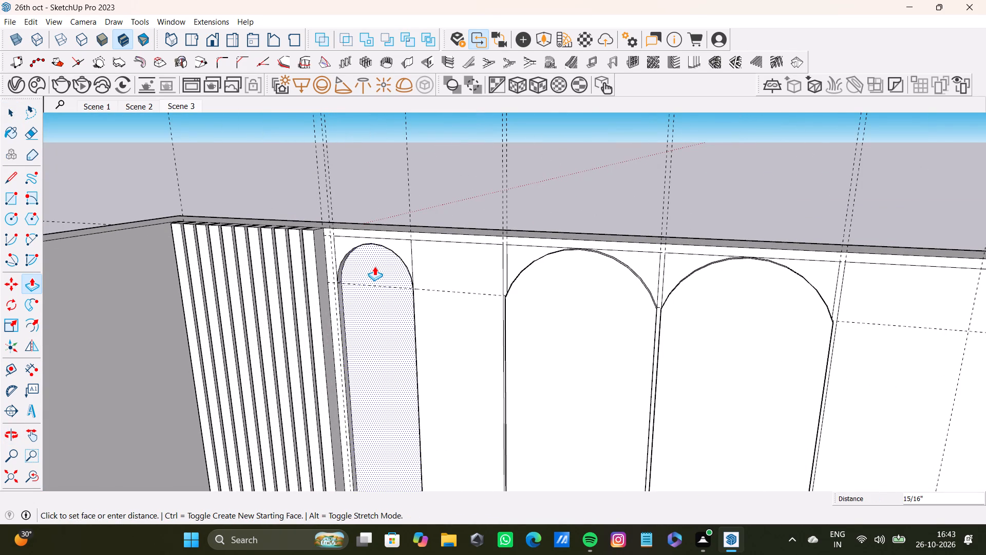
scroll(376, 266, down, 14)
middle_drag(381, 327, 417, 425)
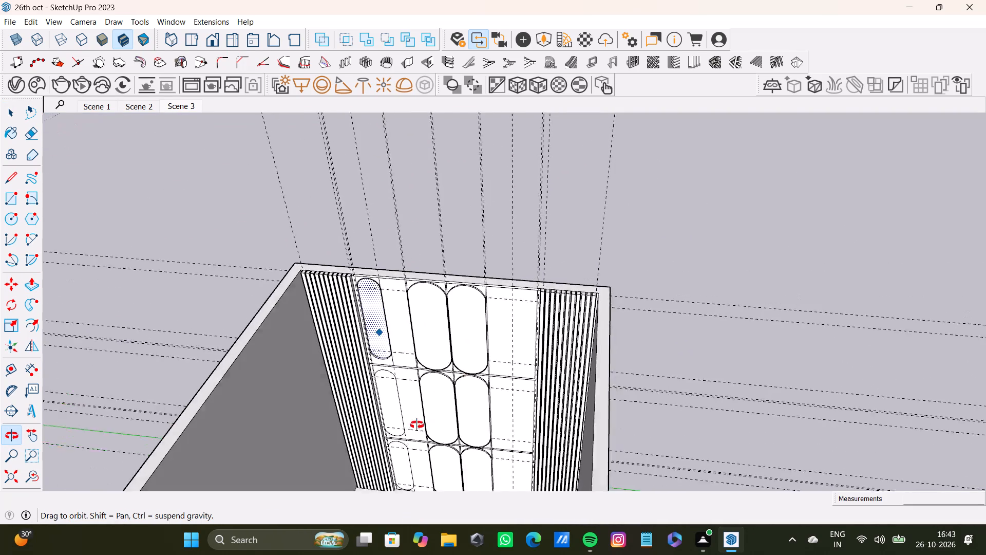
middle_drag(417, 425, 385, 456)
scroll(400, 305, up, 7)
middle_drag(388, 287, 430, 267)
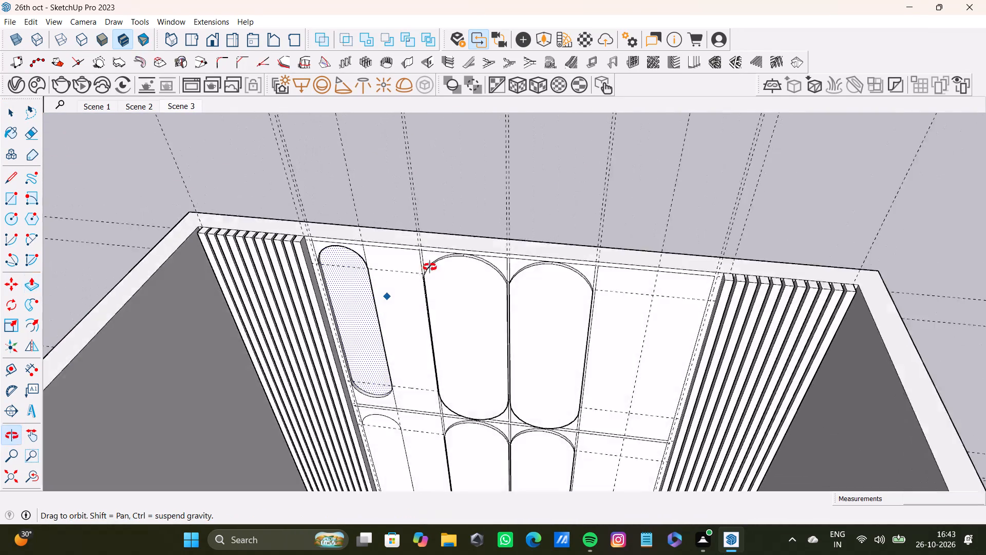
middle_drag(430, 267, 393, 219)
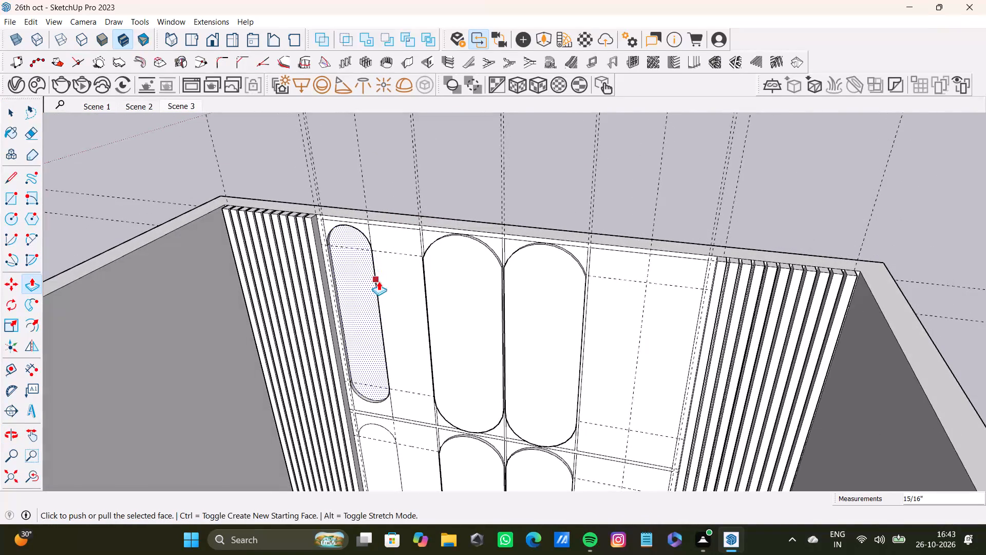
Place a vertical guide 1" outside the narrow top-row shape's long edge, on the side facing the second column.
key(a)
scroll(361, 276, up, 8)
middle_drag(393, 251, 465, 230)
scroll(361, 239, up, 4)
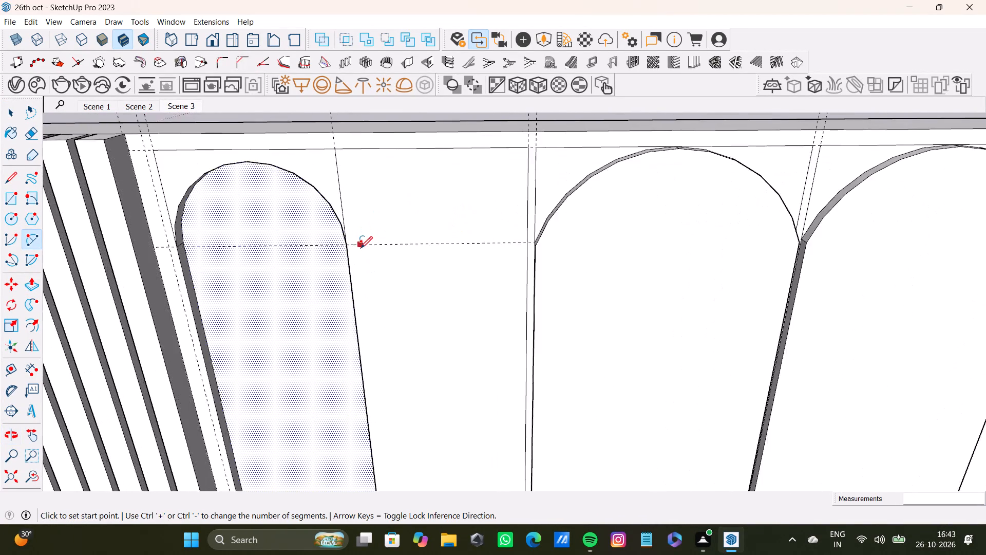
scroll(361, 248, up, 2)
scroll(361, 248, down, 4)
middle_drag(381, 260, 346, 260)
key(t)
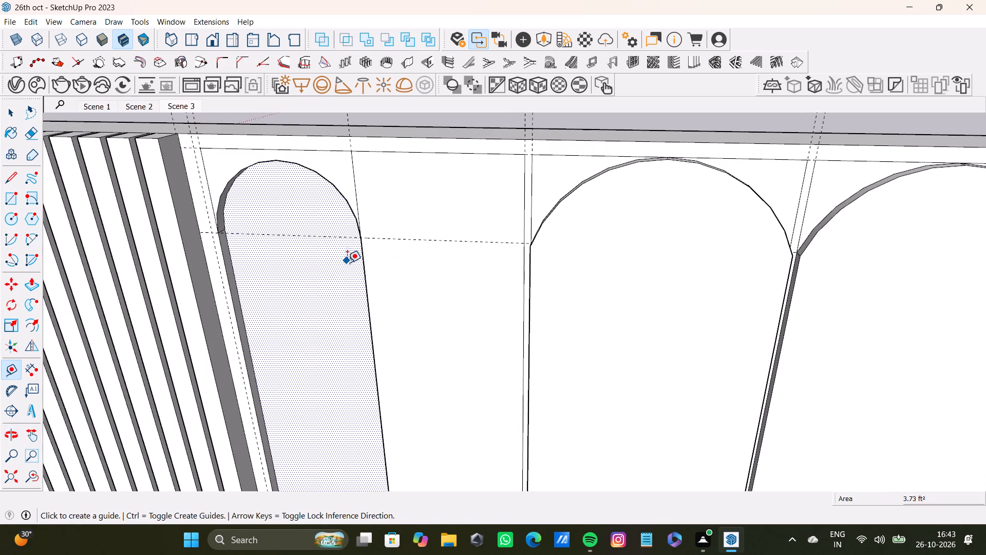
scroll(355, 296, up, 3)
click(376, 330)
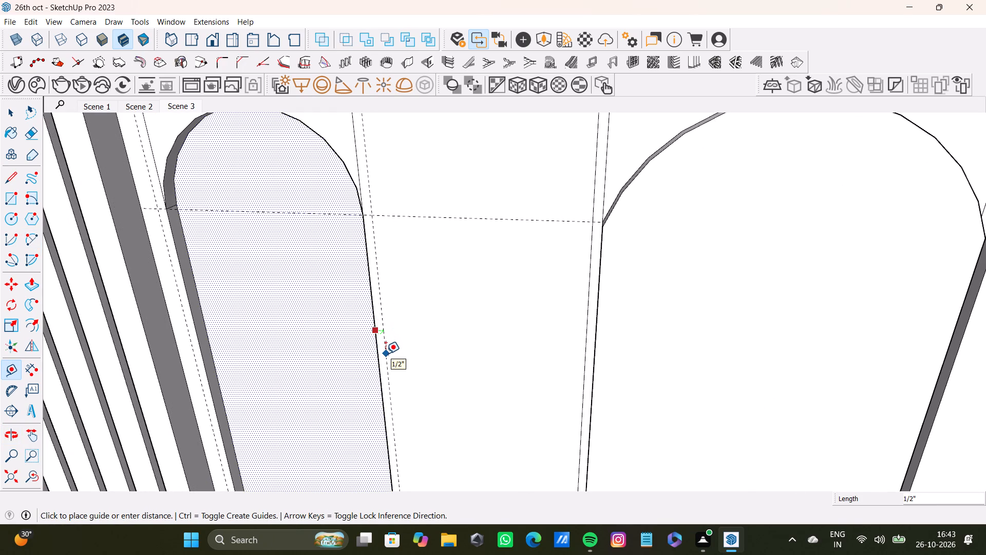
key(1)
key(shift+quotedbl)
key(Return)
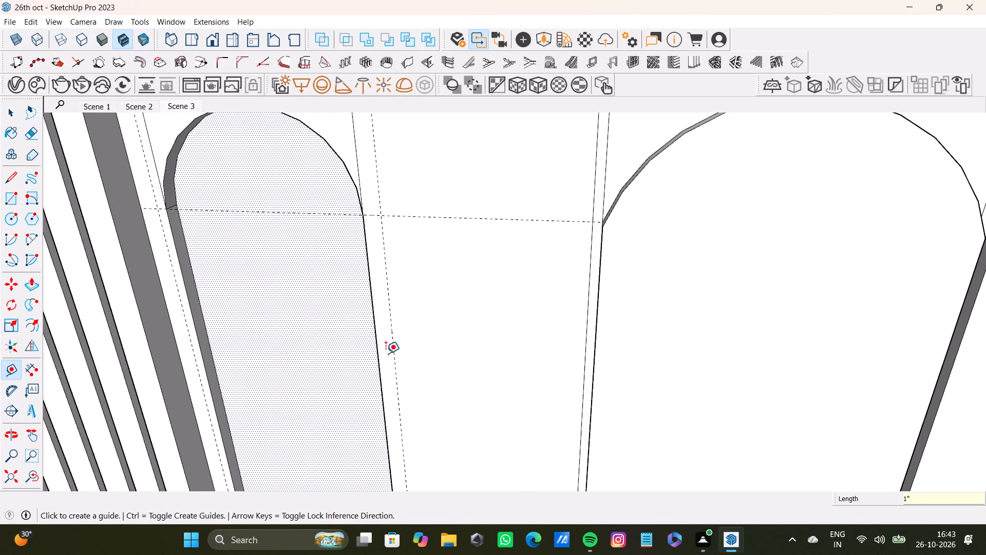
scroll(386, 354, down, 12)
middle_drag(391, 393, 397, 335)
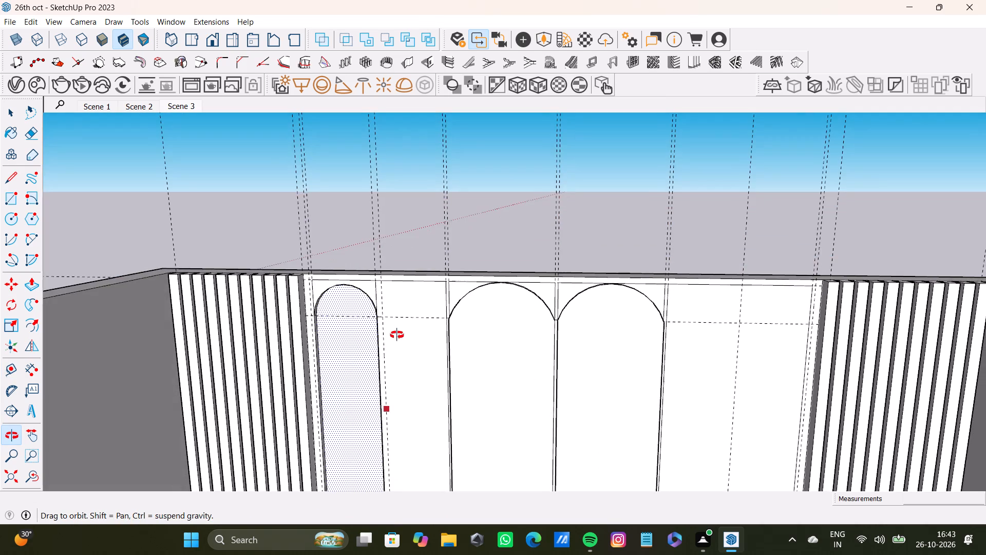
middle_drag(397, 335, 436, 264)
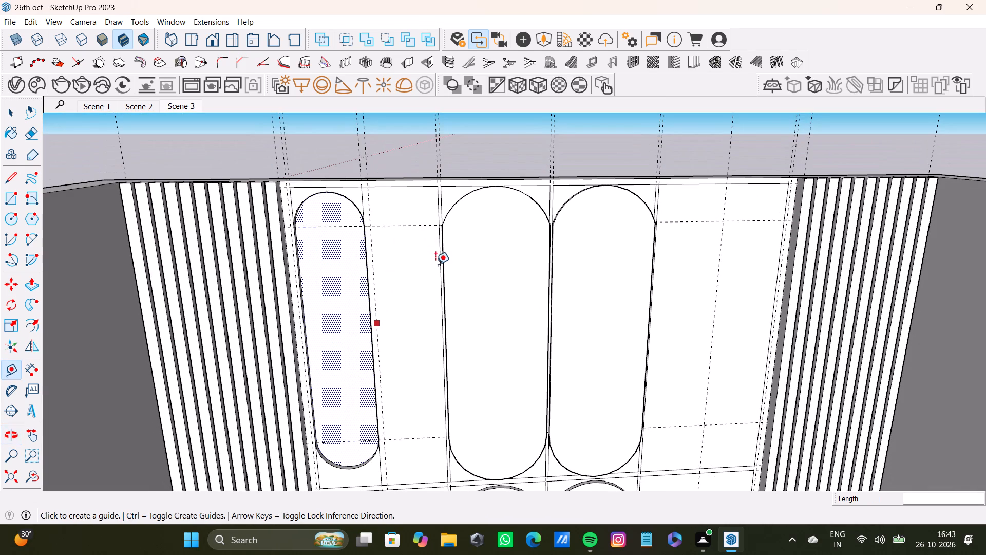
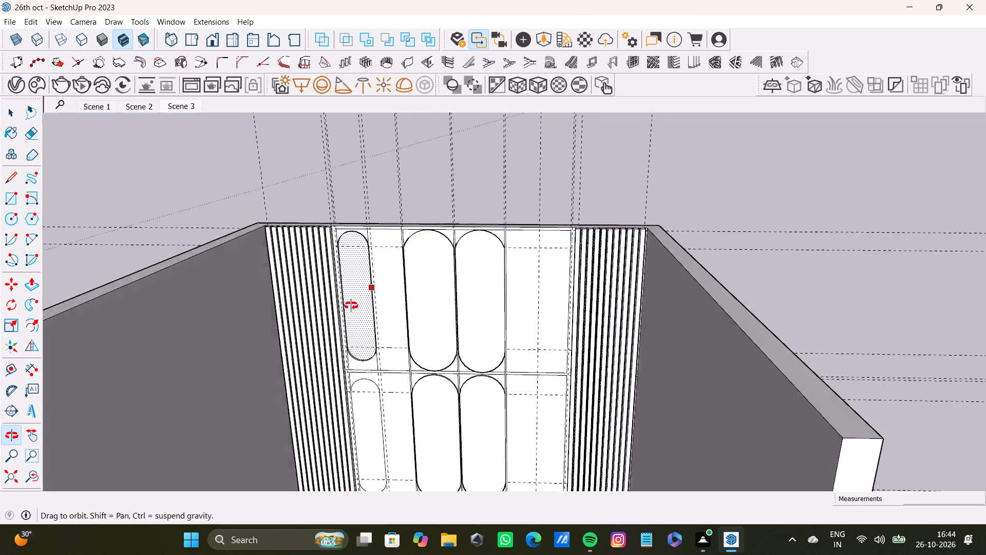
Draw an upward arc beside the first narrow shape in the first top-row panel, spanning from the new vertical guide to the panel's far edge.
middle_drag(351, 306, 285, 251)
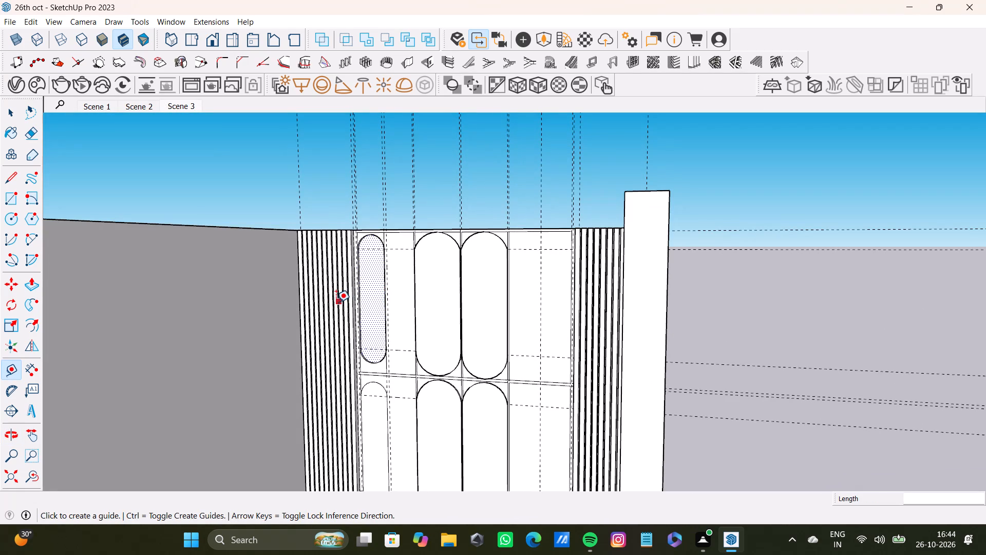
scroll(361, 307, up, 6)
middle_drag(393, 311, 510, 273)
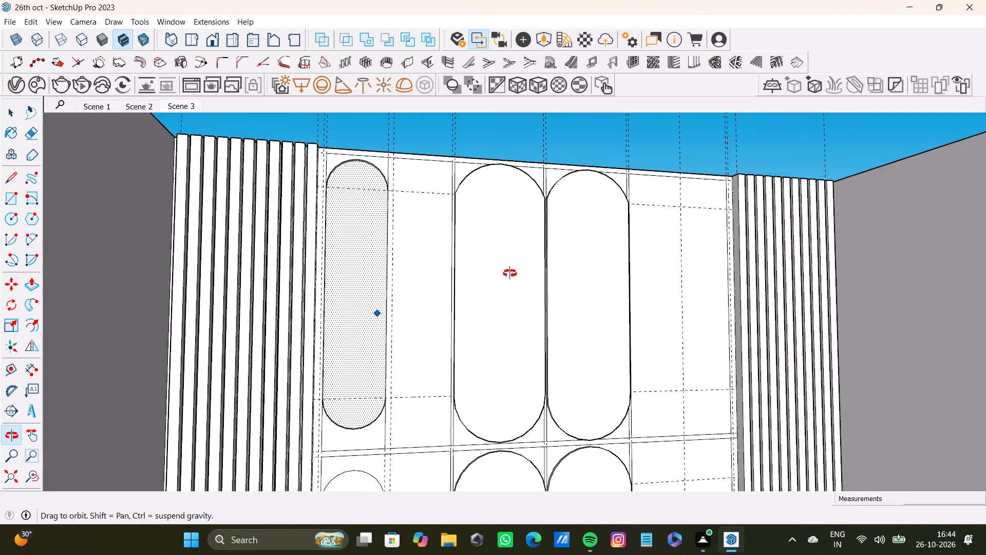
middle_drag(510, 273, 449, 325)
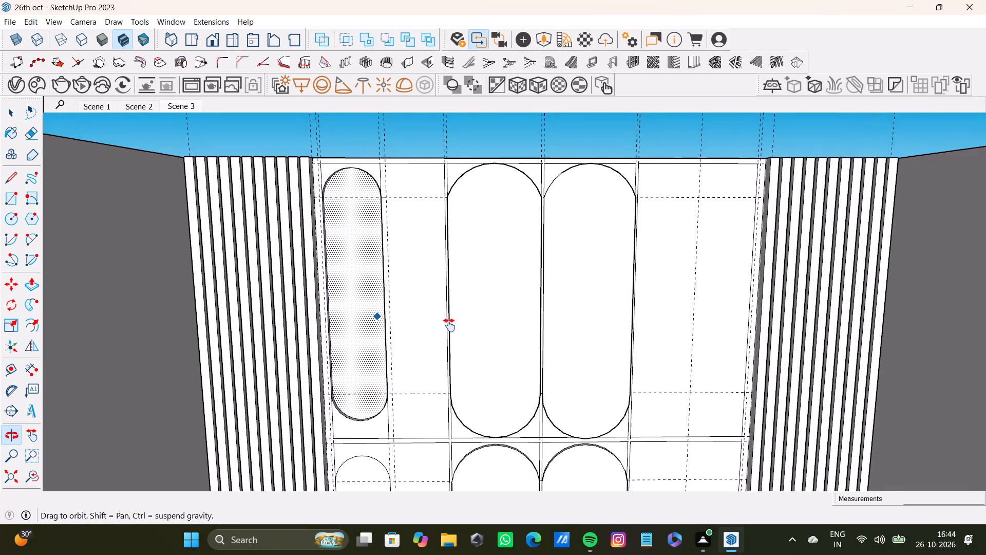
middle_drag(449, 325, 408, 352)
key(a)
scroll(391, 234, up, 6)
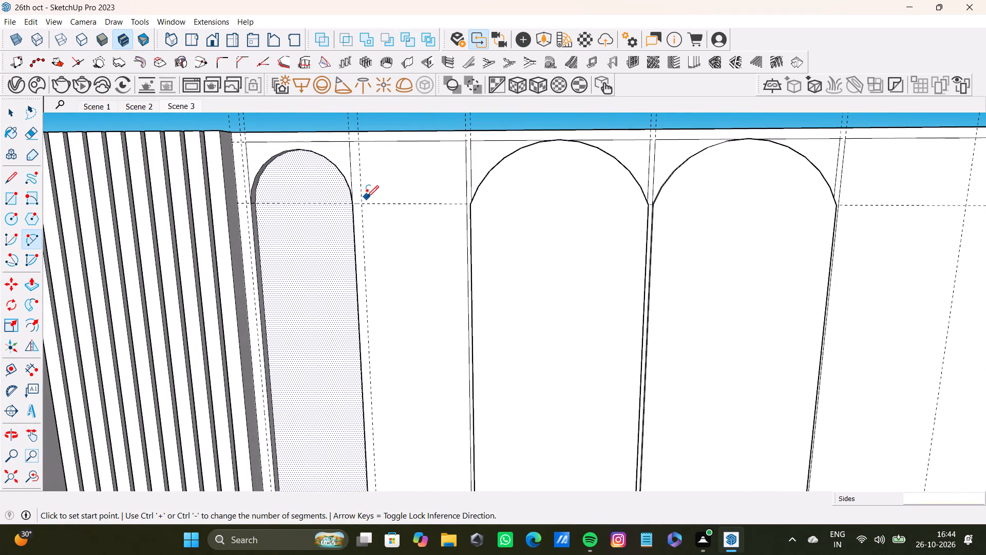
click(364, 204)
click(466, 204)
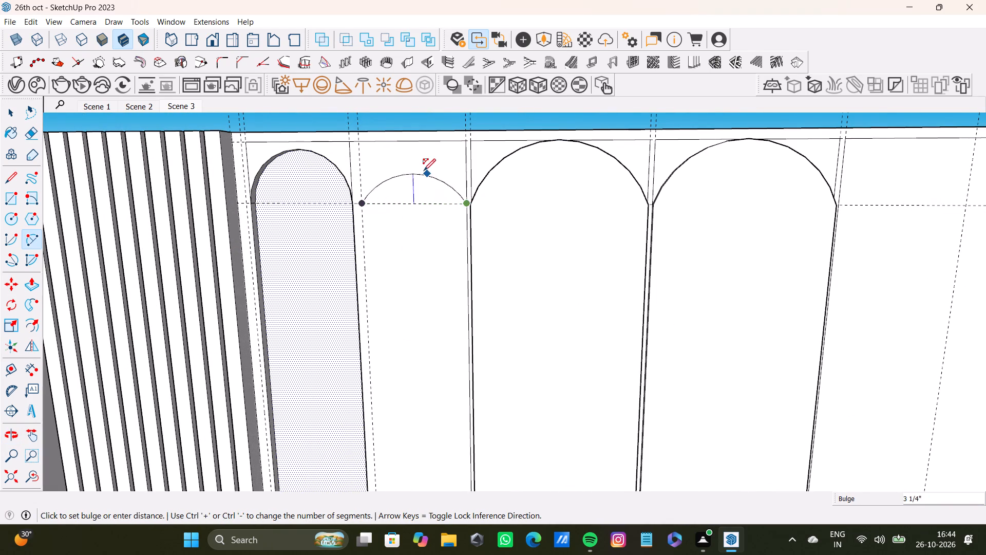
click(417, 145)
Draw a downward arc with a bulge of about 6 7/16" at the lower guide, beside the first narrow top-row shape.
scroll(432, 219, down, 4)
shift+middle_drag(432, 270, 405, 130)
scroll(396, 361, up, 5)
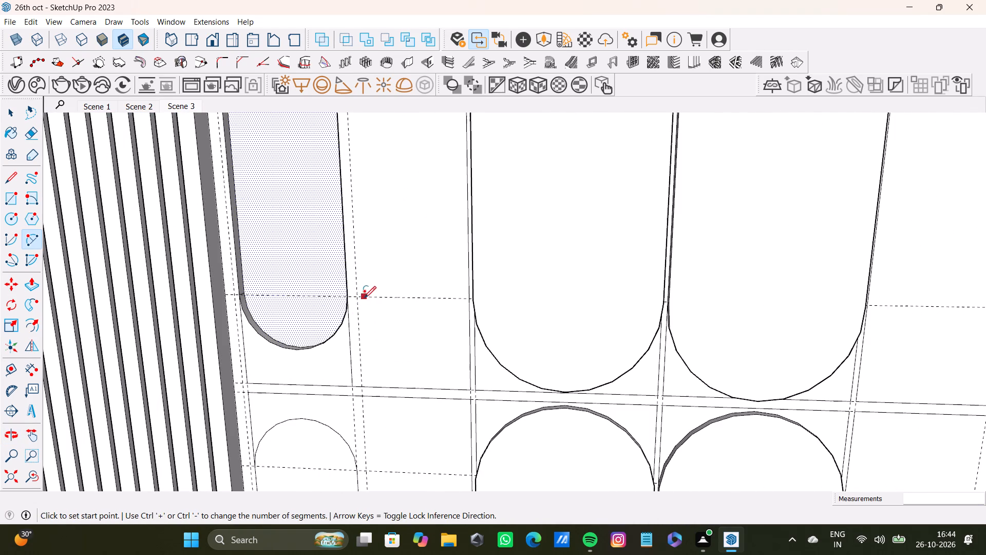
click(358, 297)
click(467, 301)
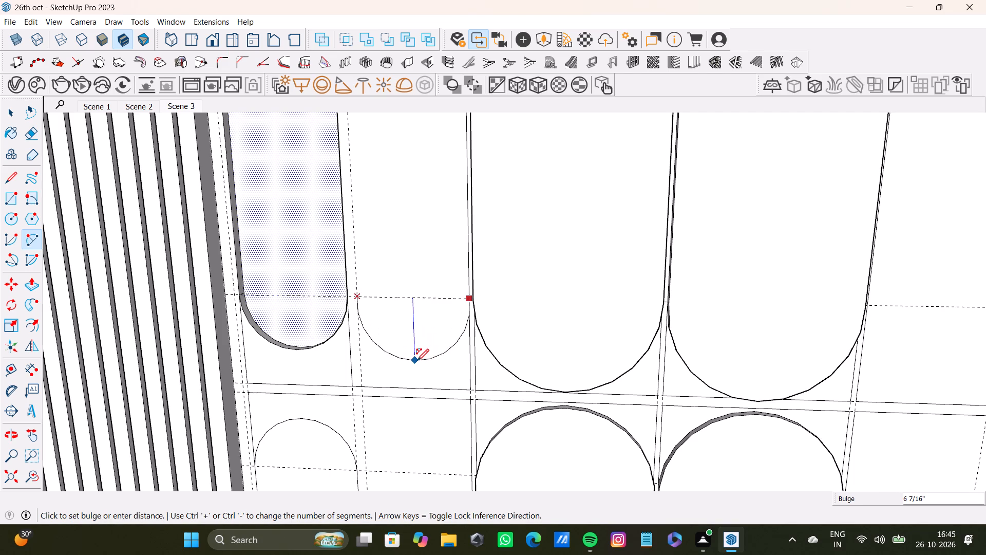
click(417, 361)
Place a horizontal guide about 3 13/16" above the first top-row panel's bottom edge, level with the narrow shape's lowest point.
scroll(415, 357, down, 4)
middle_drag(412, 356, 411, 292)
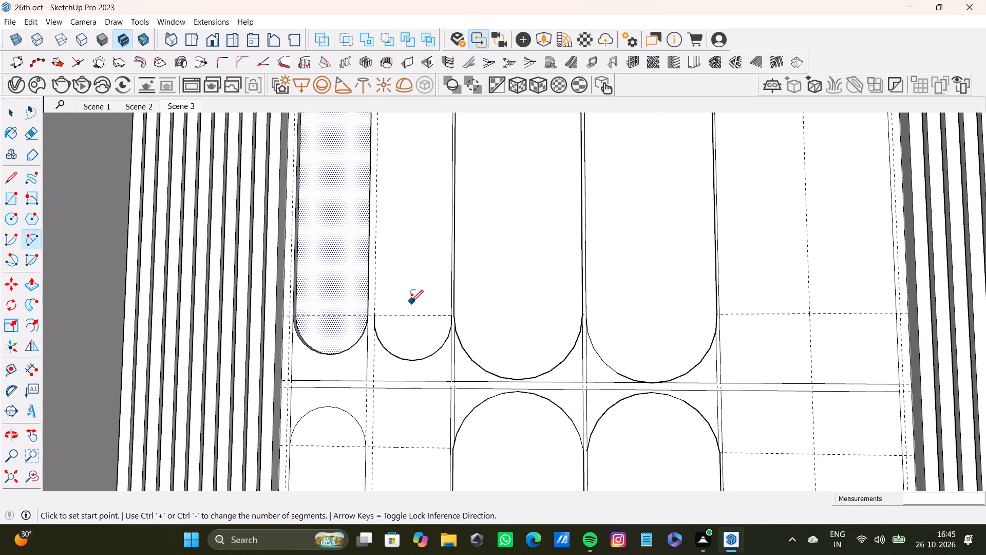
key(t)
click(393, 381)
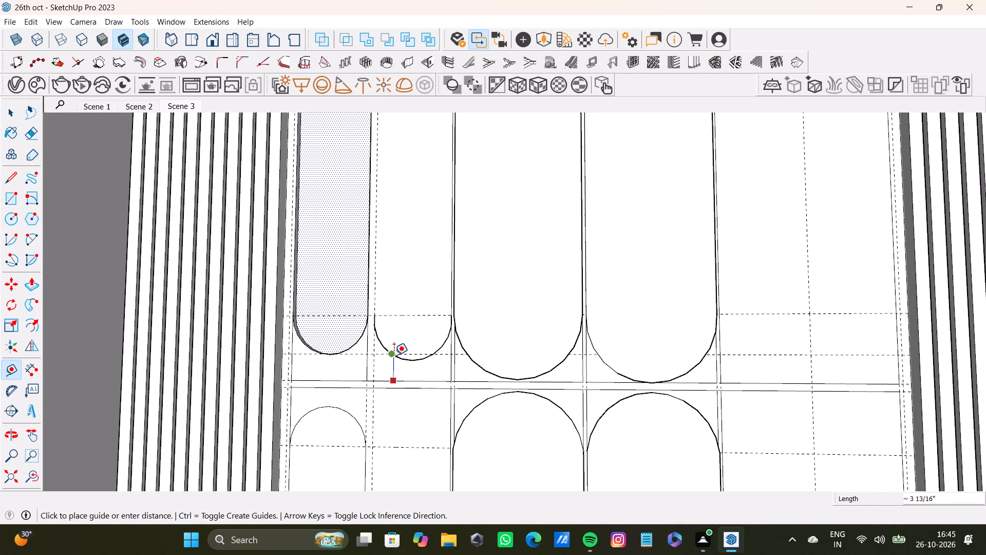
click(394, 355)
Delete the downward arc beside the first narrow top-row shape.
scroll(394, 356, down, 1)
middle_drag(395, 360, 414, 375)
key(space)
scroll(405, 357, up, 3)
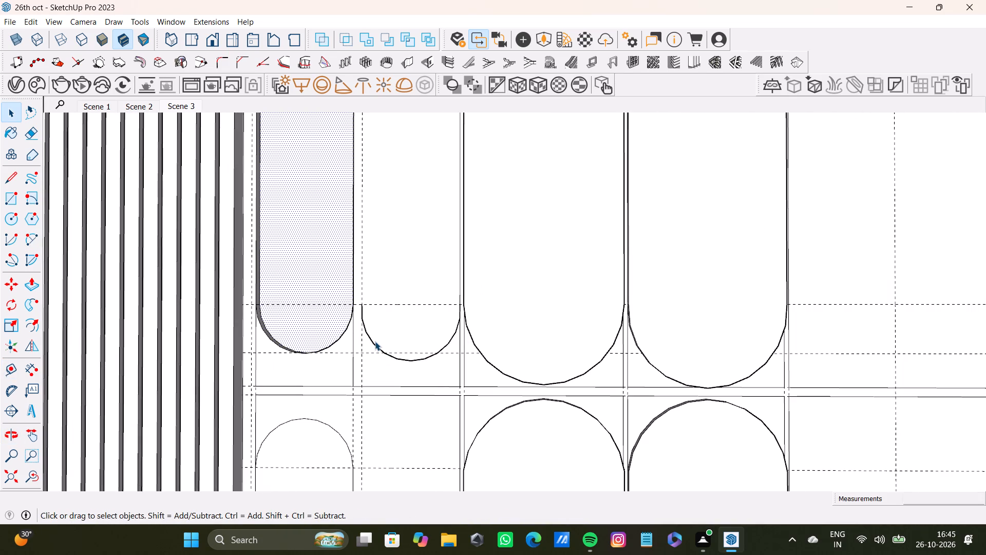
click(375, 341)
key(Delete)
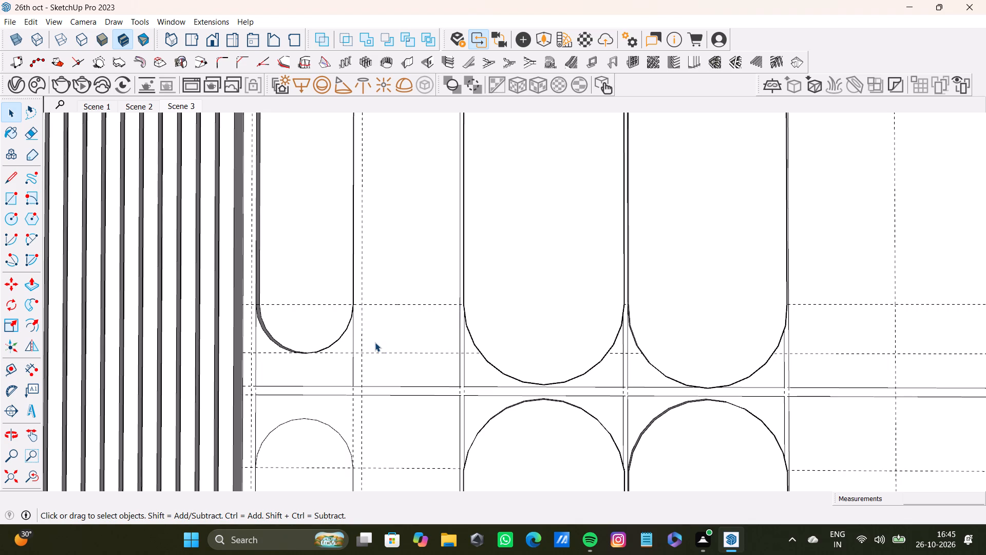
Draw a downward arc with a bulge of about 5 5/8" beside the first narrow top-row shape, reaching the new horizontal guide.
key(a)
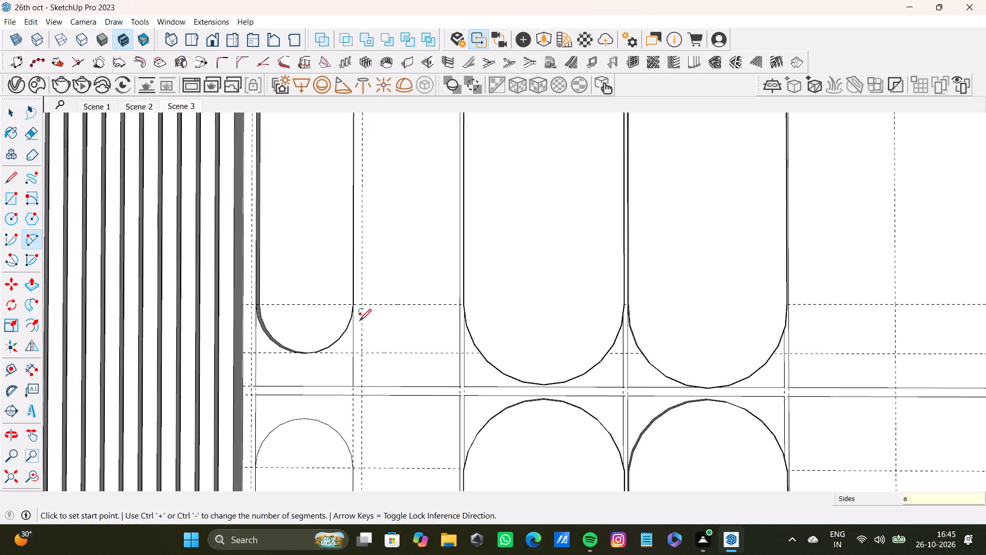
click(361, 305)
click(458, 306)
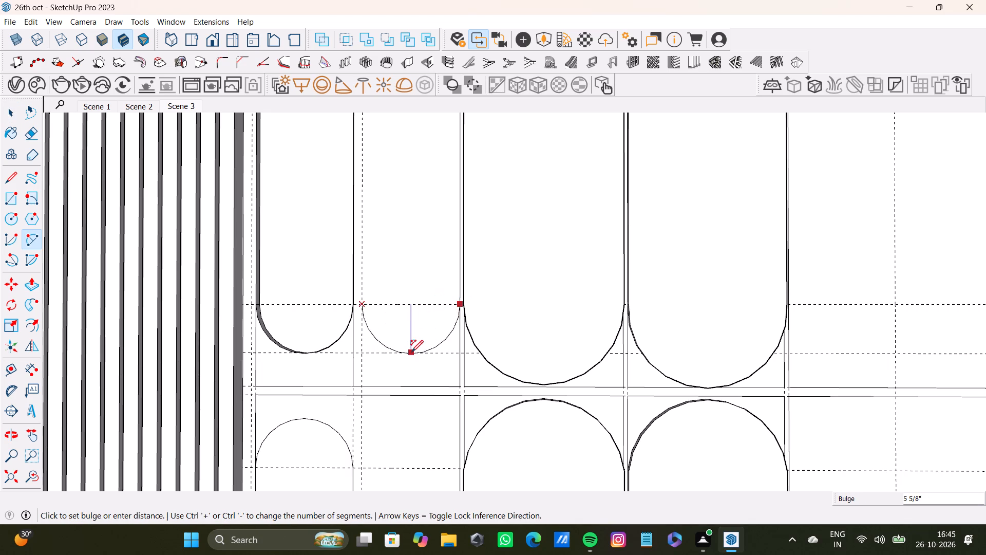
click(411, 353)
Draw a rectangle joining the endpoints of the upper and lower arcs beside the first narrow top-row shape.
scroll(405, 349, down, 10)
shift+middle_drag(403, 308, 428, 349)
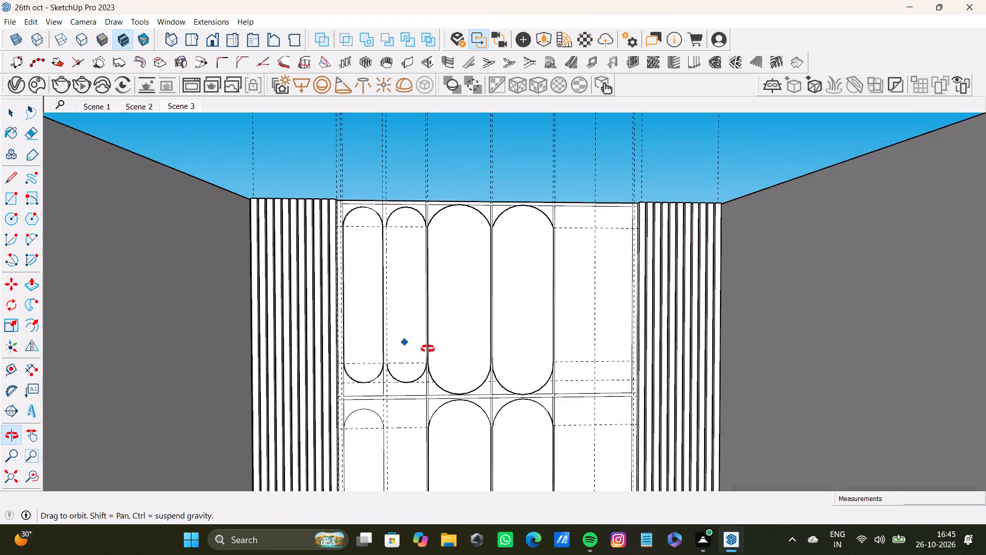
shift+middle_drag(428, 349, 378, 417)
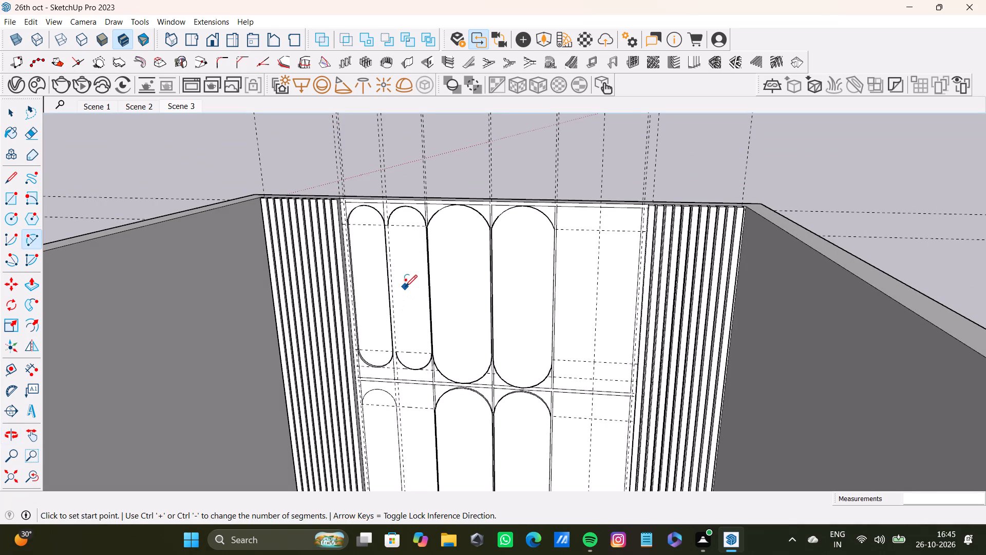
key(r)
scroll(404, 246, up, 7)
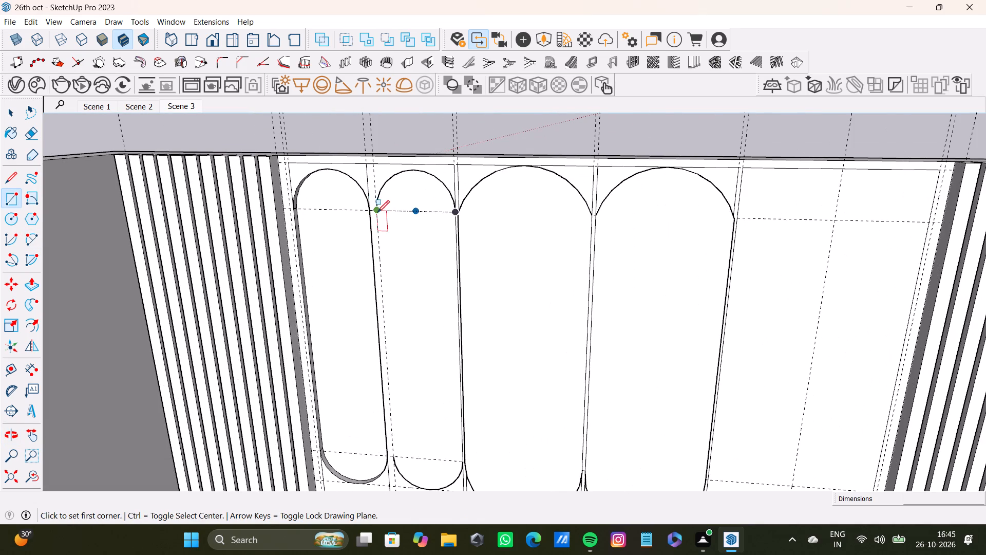
click(377, 212)
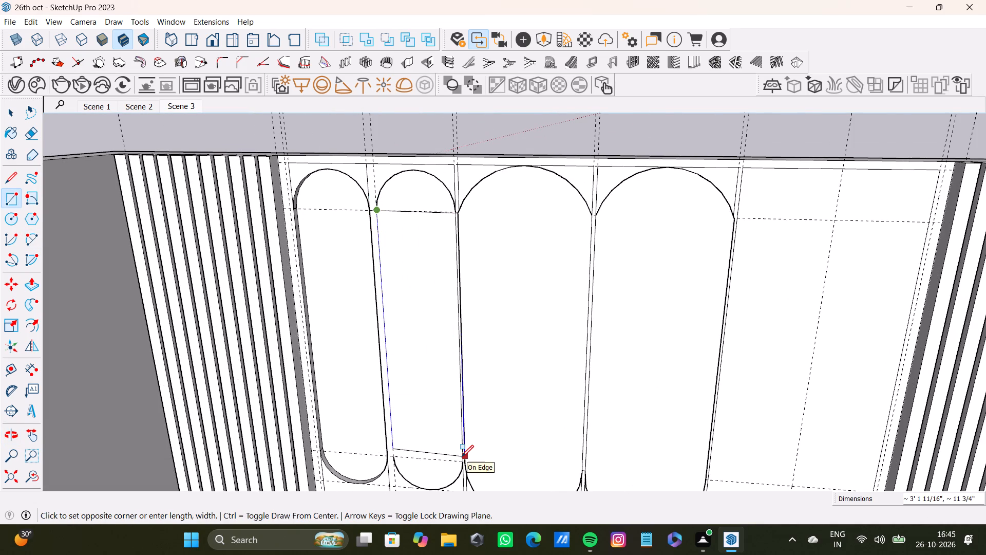
click(460, 461)
Delete the two straight edges separating the new rectangle from its end arcs in the first top-row panel.
scroll(454, 451, down, 4)
middle_drag(449, 447, 444, 435)
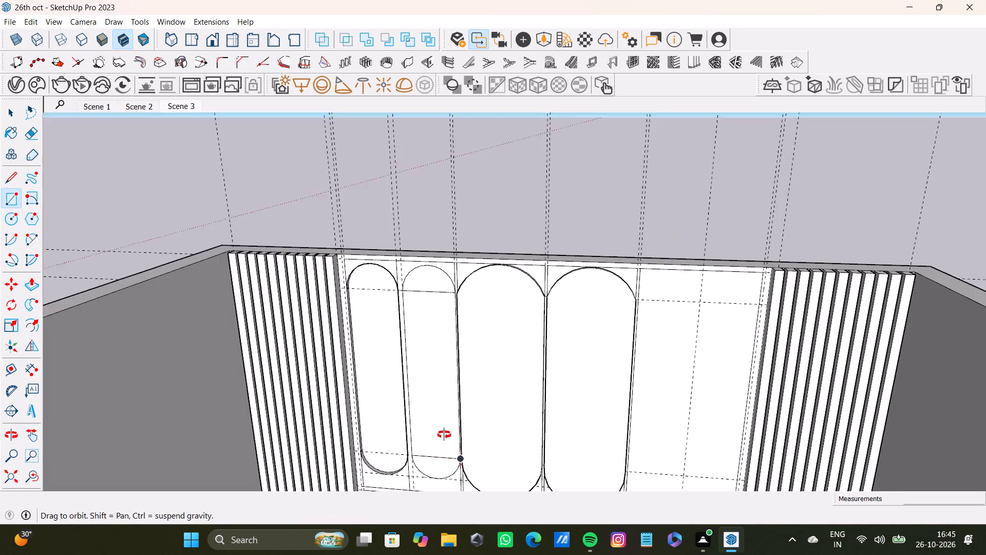
middle_drag(444, 435, 433, 404)
key(alt+space)
alt+scroll(405, 293, up, 3)
key(space)
click(128, 160)
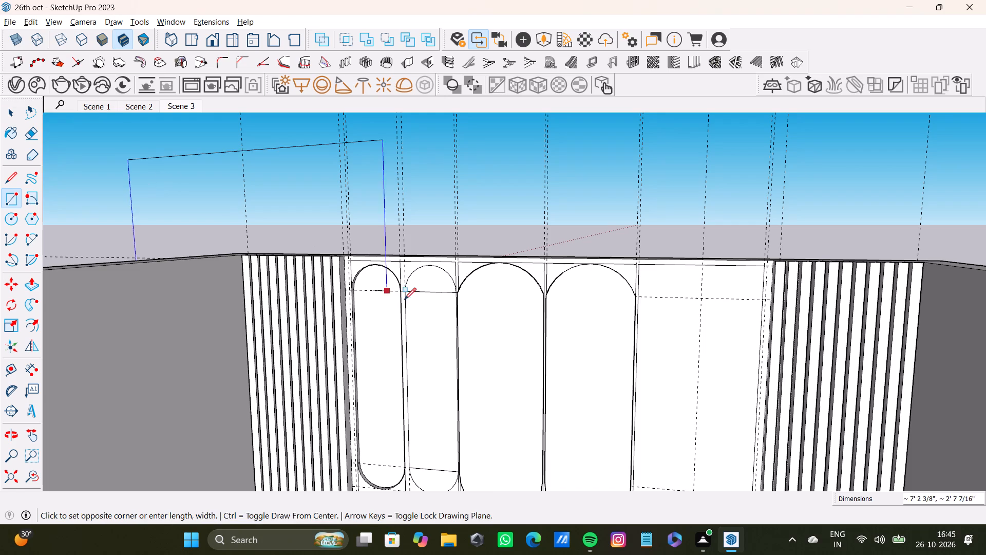
key(space)
click(430, 291)
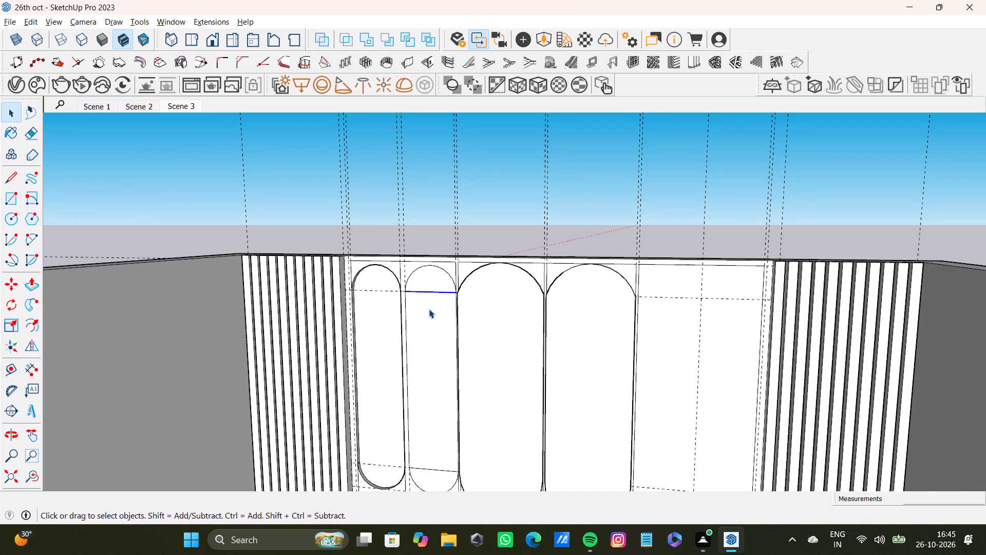
key(space)
scroll(428, 316, down, 7)
middle_drag(428, 339, 428, 287)
shift+scroll(439, 325, up, 6)
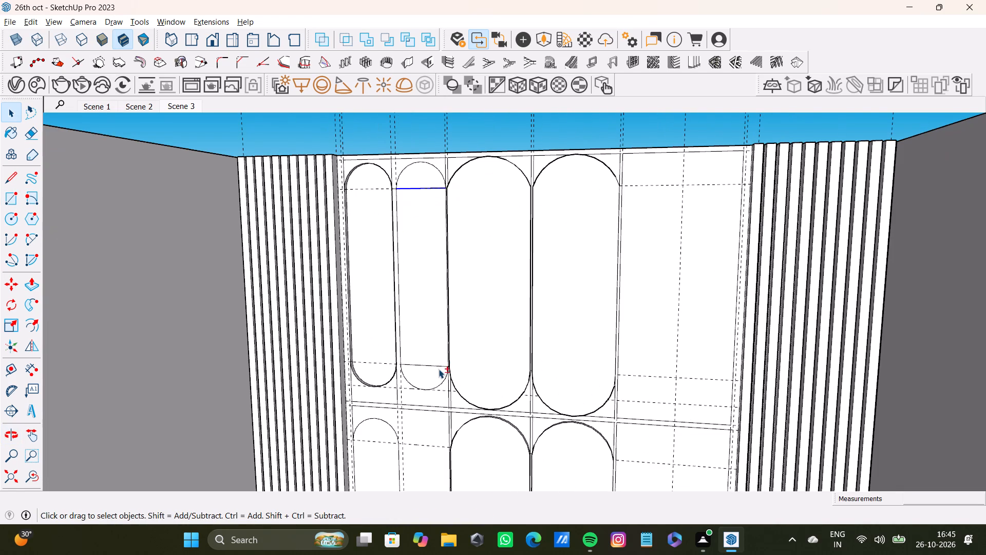
shift+click(438, 367)
key(shift+Delete)
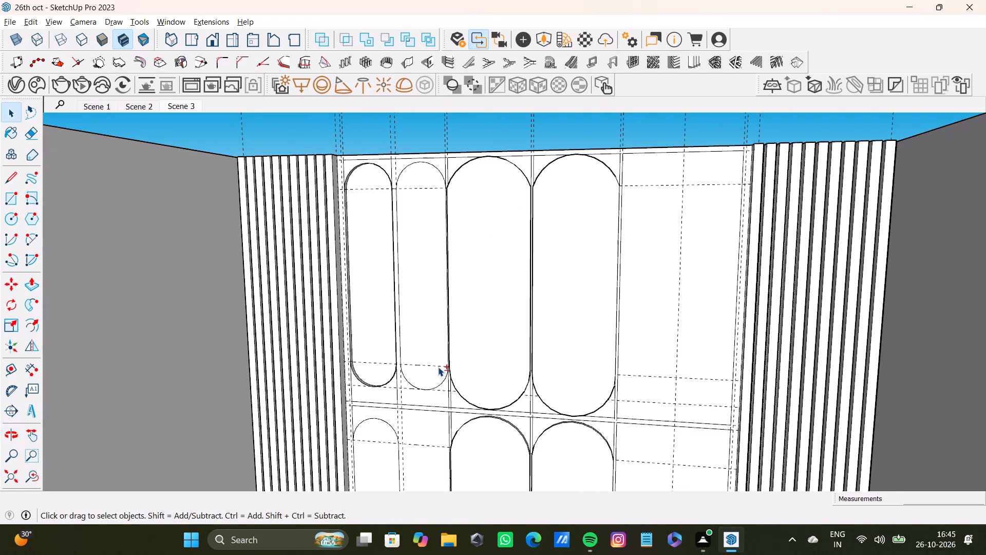
Push/pull the second narrow arc-ended face in the first top-row panel by about 5/8".
click(439, 350)
key(p)
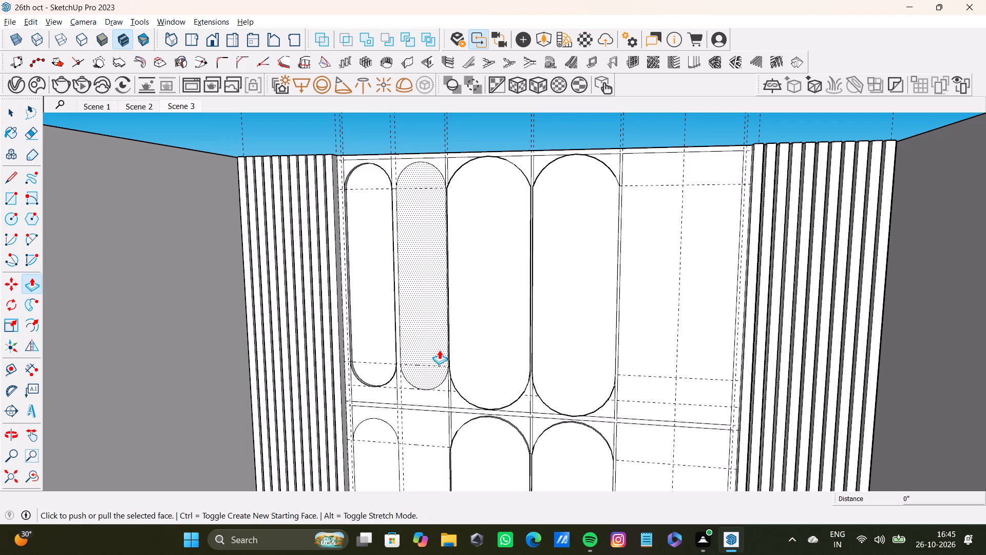
click(433, 351)
scroll(433, 362, up, 1)
middle_drag(433, 362, 418, 385)
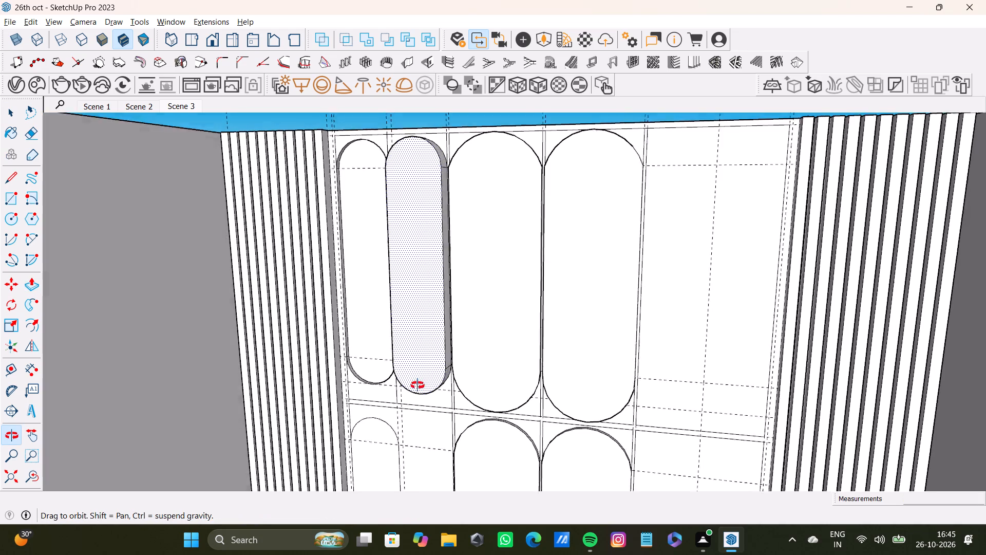
middle_drag(418, 385, 393, 421)
scroll(430, 322, up, 7)
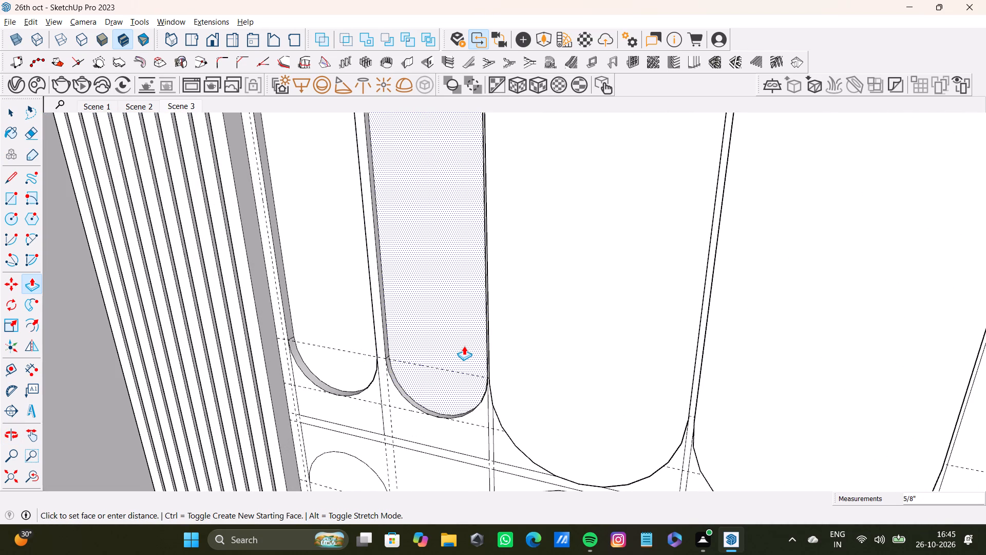
click(466, 346)
scroll(461, 346, down, 8)
key(space)
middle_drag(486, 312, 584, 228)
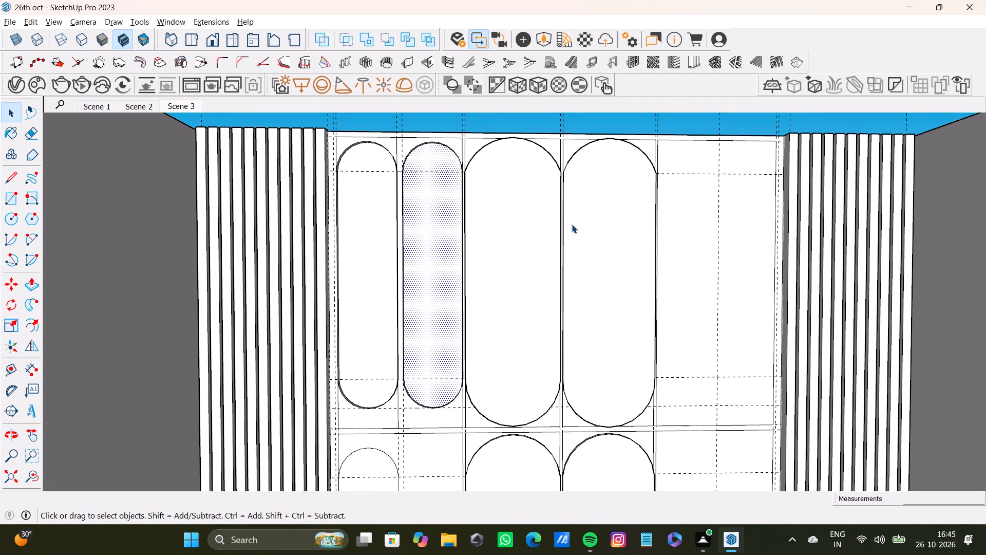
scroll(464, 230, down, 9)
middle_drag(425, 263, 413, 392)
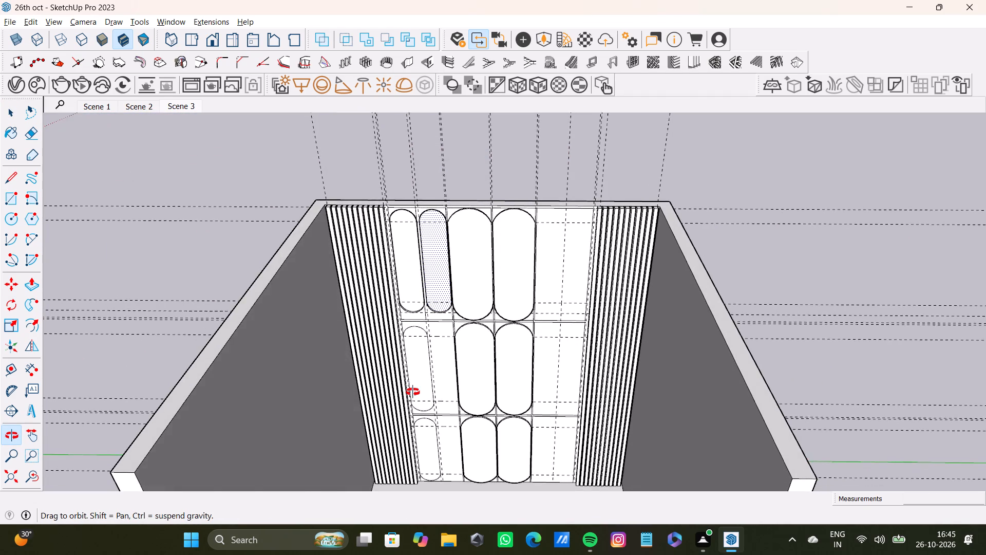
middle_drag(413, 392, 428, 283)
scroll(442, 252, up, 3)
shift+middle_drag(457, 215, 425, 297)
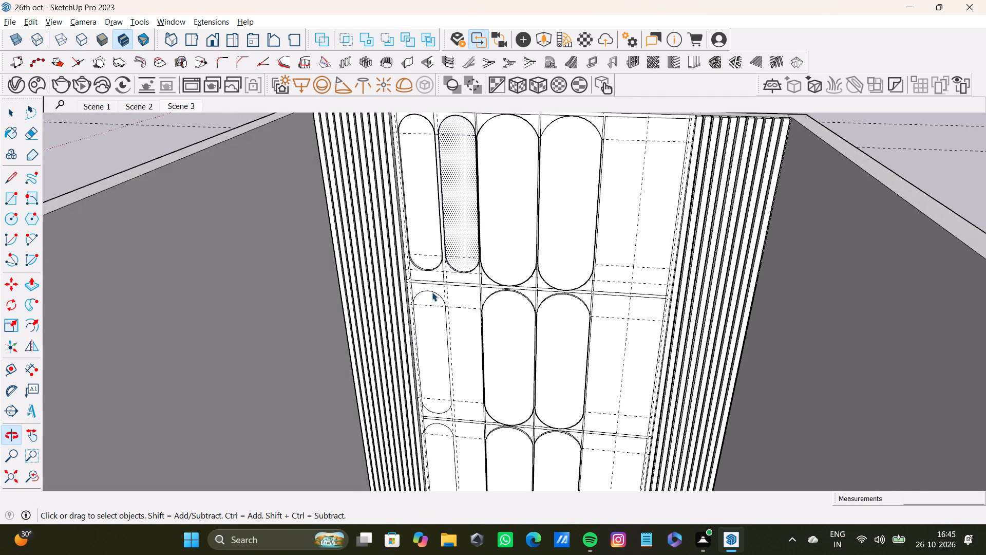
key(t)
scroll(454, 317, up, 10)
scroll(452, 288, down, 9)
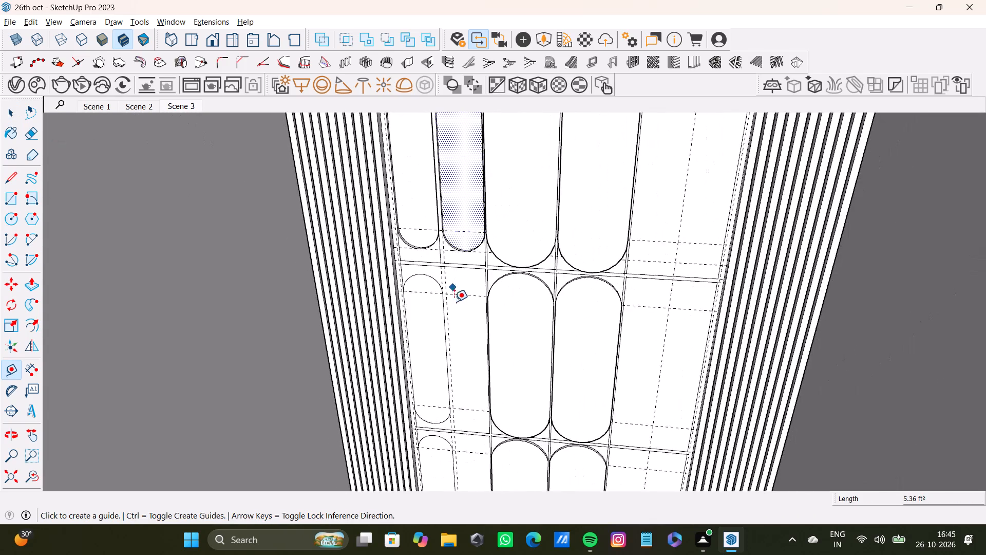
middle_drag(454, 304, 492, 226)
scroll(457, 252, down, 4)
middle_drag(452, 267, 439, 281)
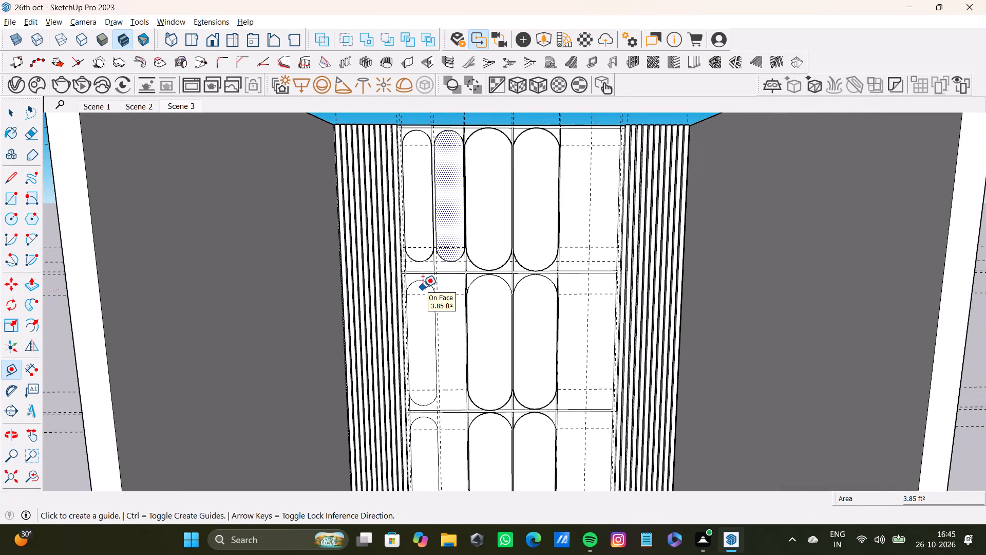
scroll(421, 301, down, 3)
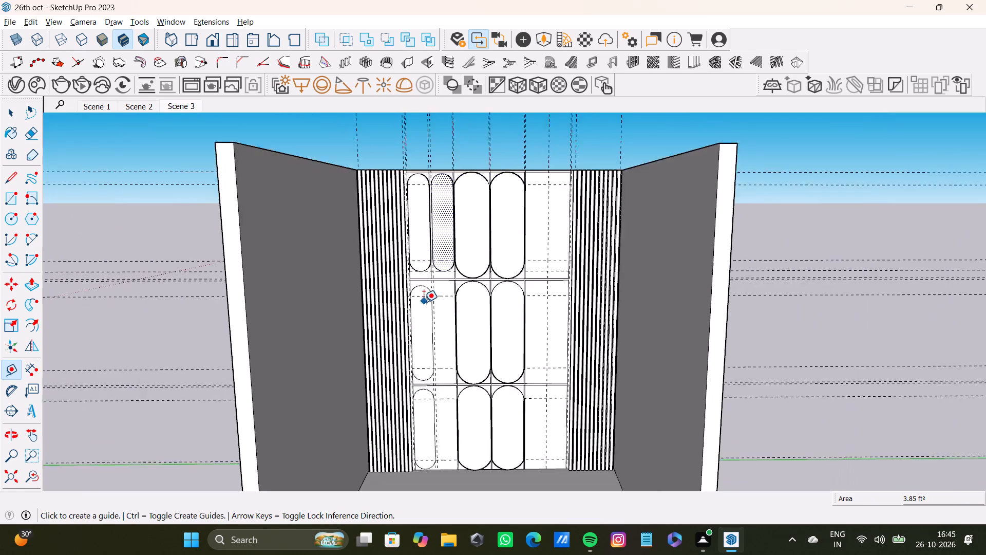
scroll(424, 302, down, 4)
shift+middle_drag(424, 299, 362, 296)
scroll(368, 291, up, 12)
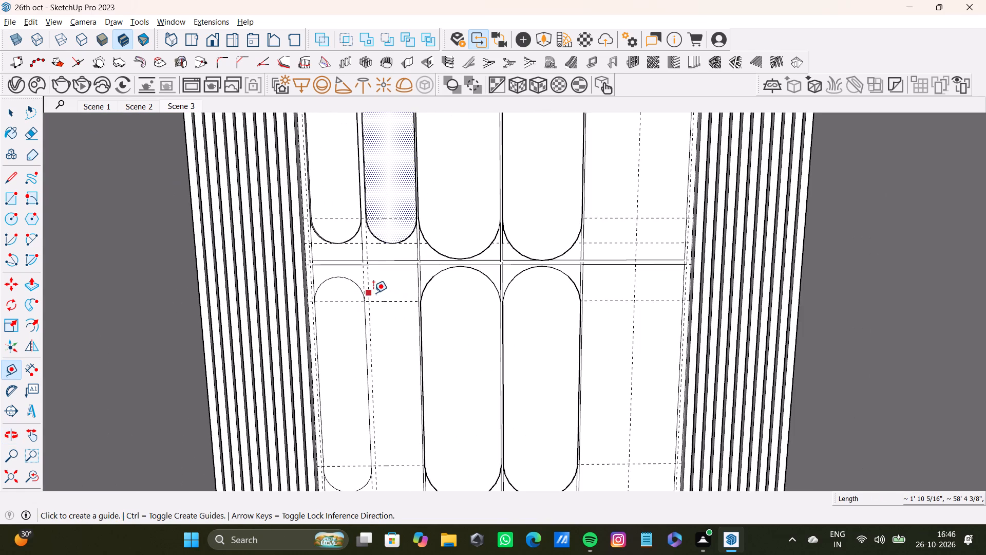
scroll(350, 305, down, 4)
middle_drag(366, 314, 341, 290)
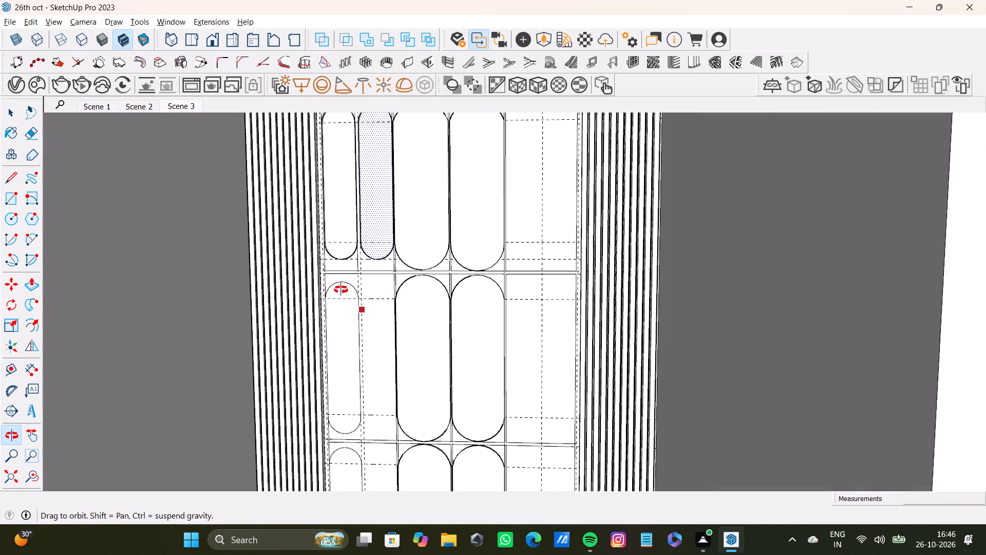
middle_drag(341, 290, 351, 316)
Draw a 3' 3 1/2" by 11 1/4" rectangle beside the narrow shape in the first middle-row panel, between the vertical guide and panel edge.
scroll(377, 339, down, 3)
middle_drag(375, 339, 397, 340)
key(r)
scroll(391, 354, up, 9)
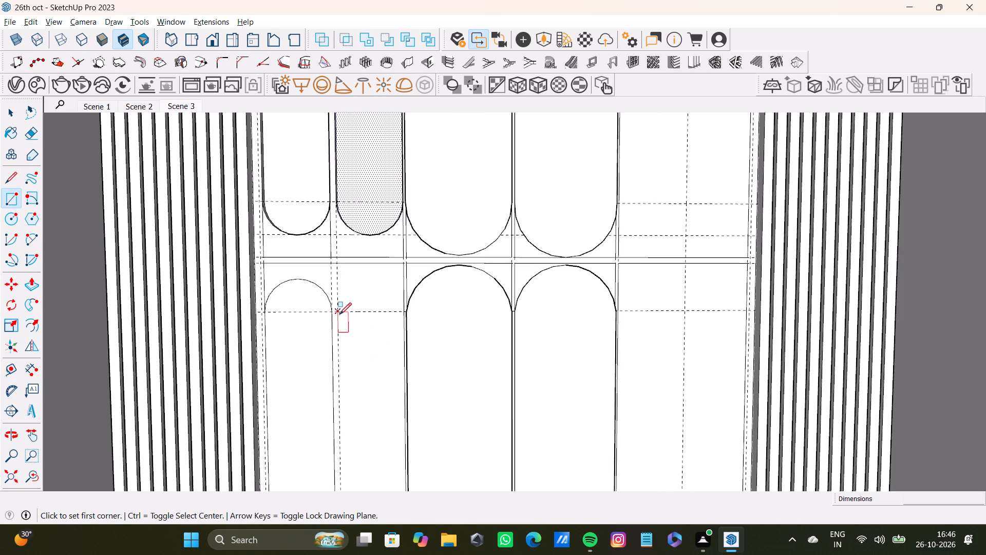
click(339, 314)
scroll(364, 351, down, 4)
middle_drag(373, 367, 366, 286)
click(384, 401)
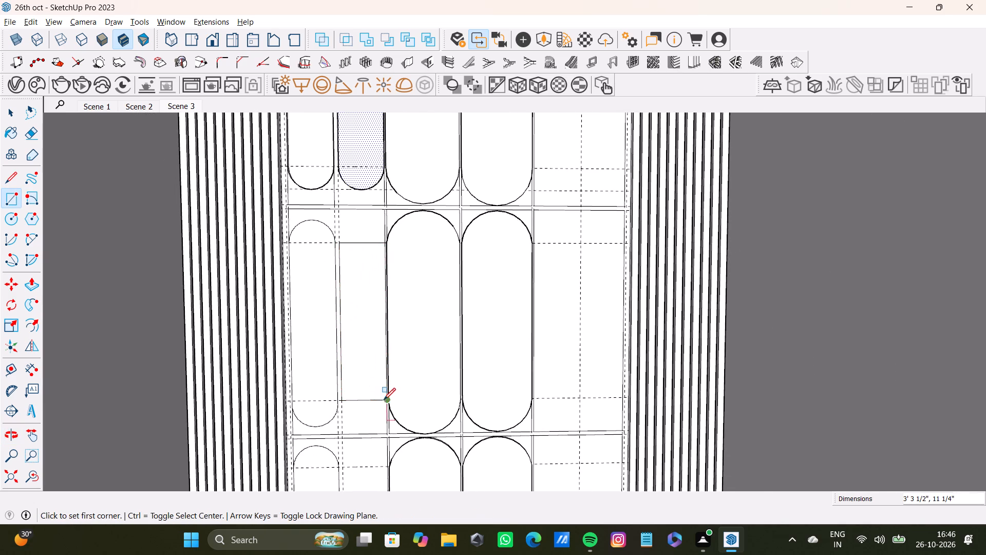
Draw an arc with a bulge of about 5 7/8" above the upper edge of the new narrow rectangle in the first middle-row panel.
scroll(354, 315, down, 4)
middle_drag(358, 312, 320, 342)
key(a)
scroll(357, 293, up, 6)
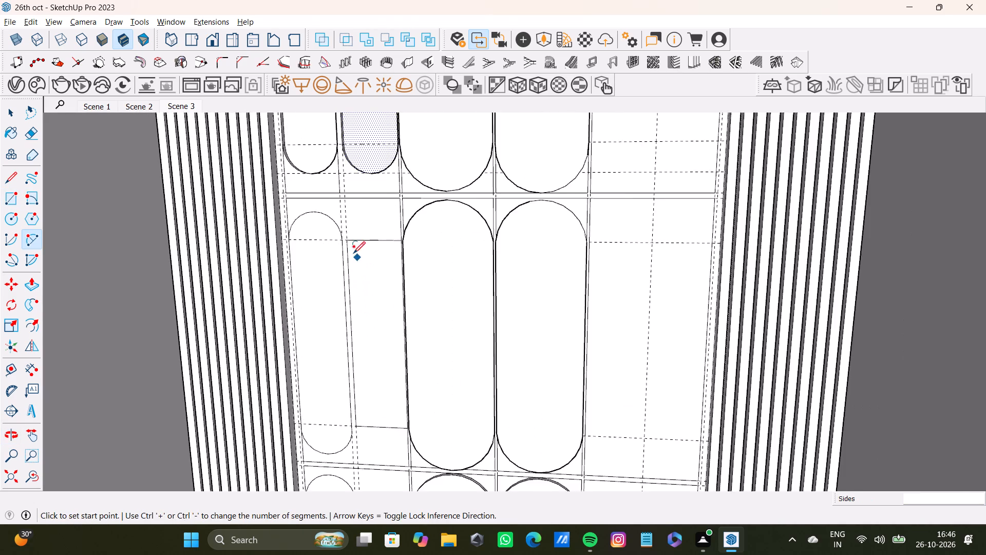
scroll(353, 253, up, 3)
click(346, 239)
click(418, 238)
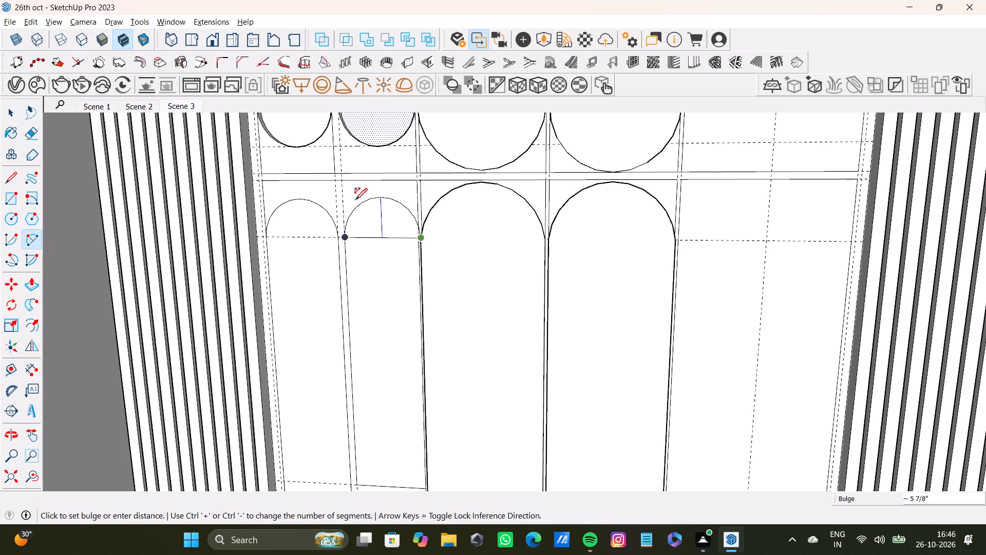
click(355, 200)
Place a horizontal guide 6 5/8" below the middle-row rectangle's lower edge line, level with the bottom of the neighbouring narrow shape's arc.
scroll(365, 264, down, 4)
middle_drag(368, 298, 375, 222)
scroll(369, 334, up, 4)
middle_drag(369, 347, 403, 343)
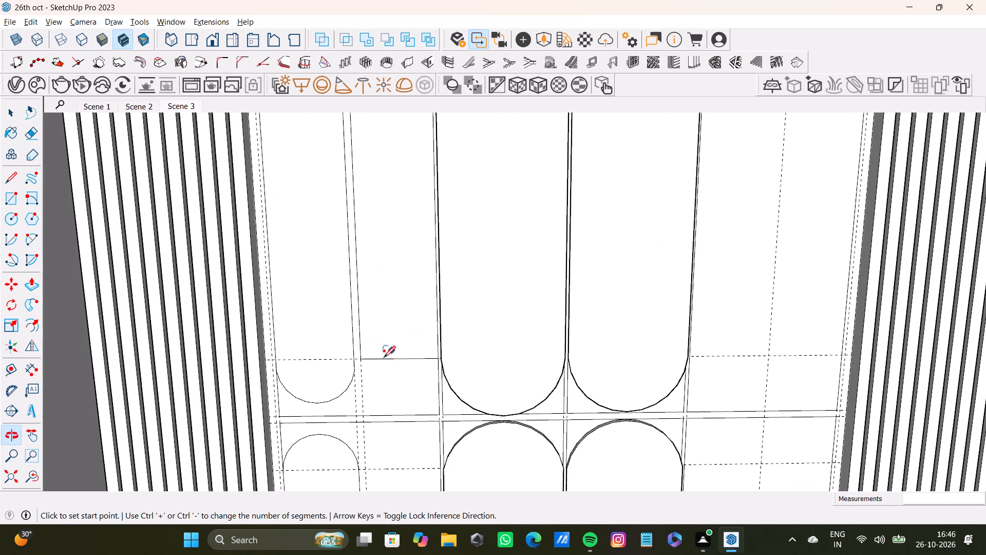
key(t)
click(337, 359)
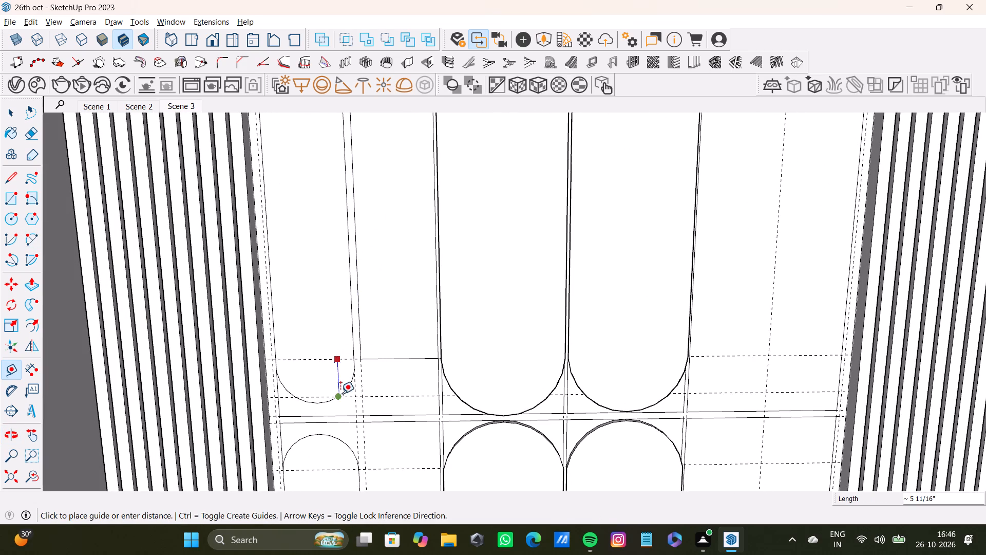
click(317, 405)
key(space)
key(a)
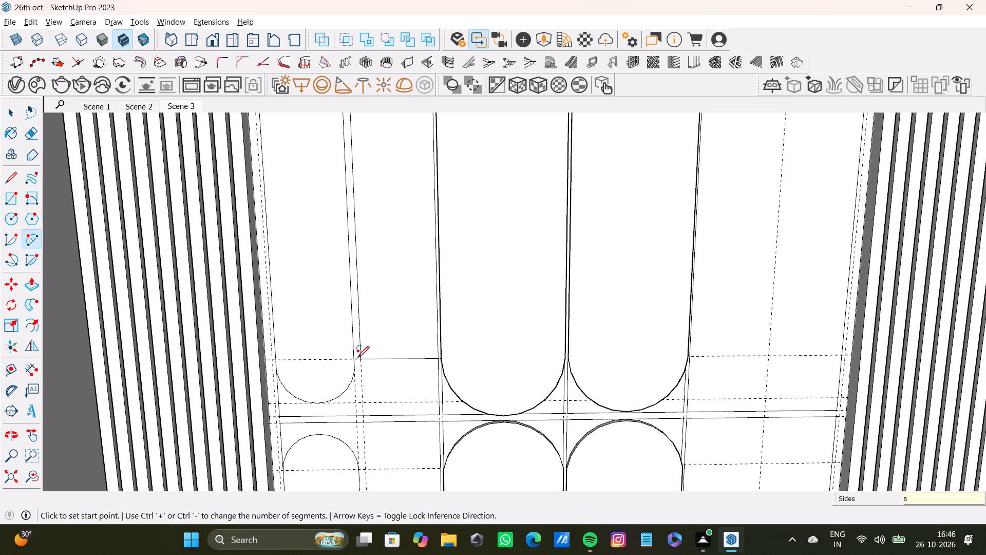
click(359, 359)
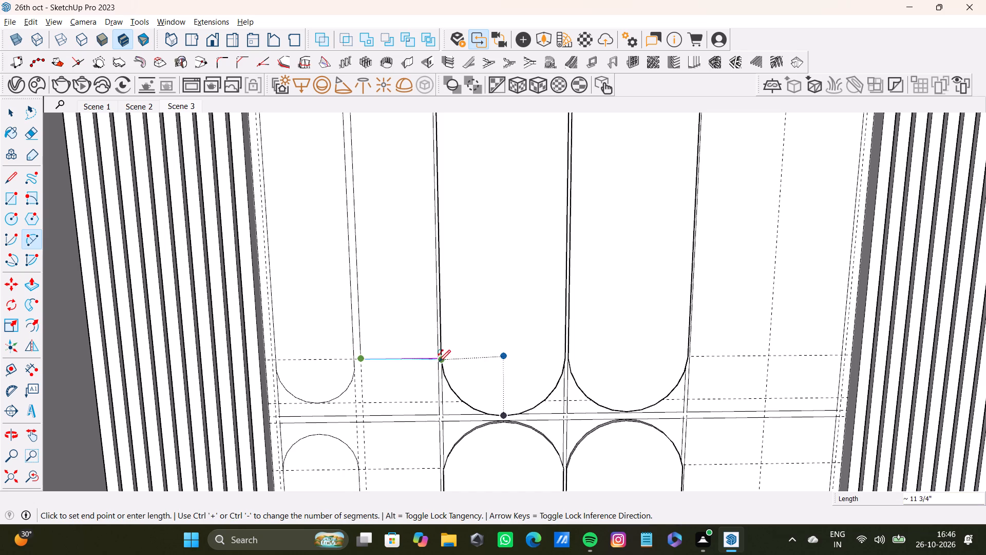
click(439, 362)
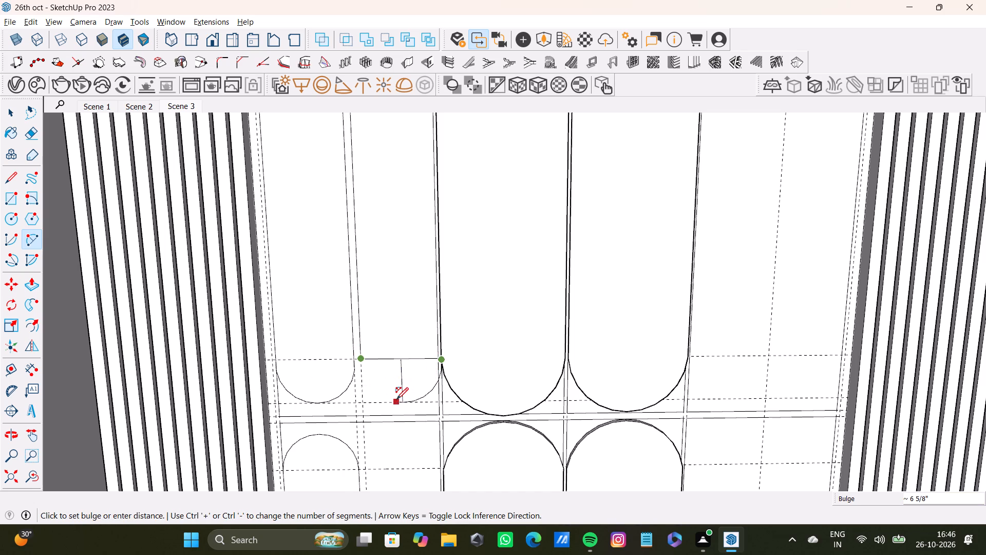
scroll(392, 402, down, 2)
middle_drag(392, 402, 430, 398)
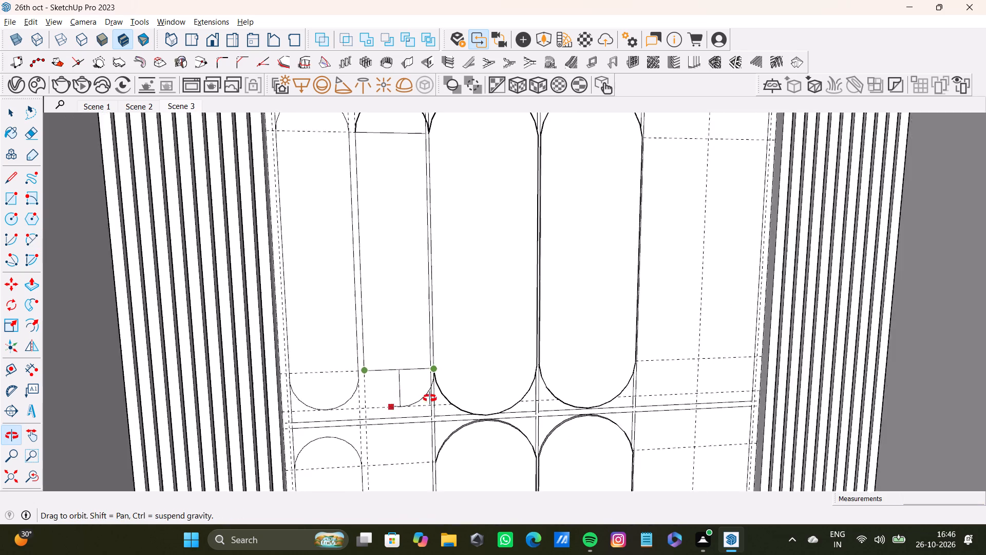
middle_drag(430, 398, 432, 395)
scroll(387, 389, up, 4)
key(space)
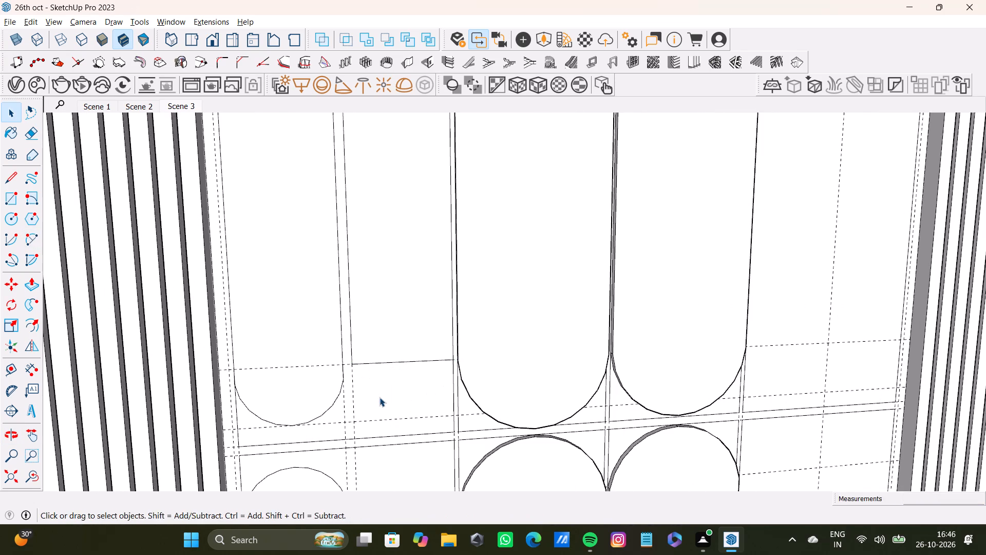
Draw an arc with a 6 5/8" bulge below the new middle-row rectangle, reaching down to the guide.
key(a)
scroll(368, 383, up, 3)
middle_drag(368, 383, 395, 357)
scroll(342, 350, up, 6)
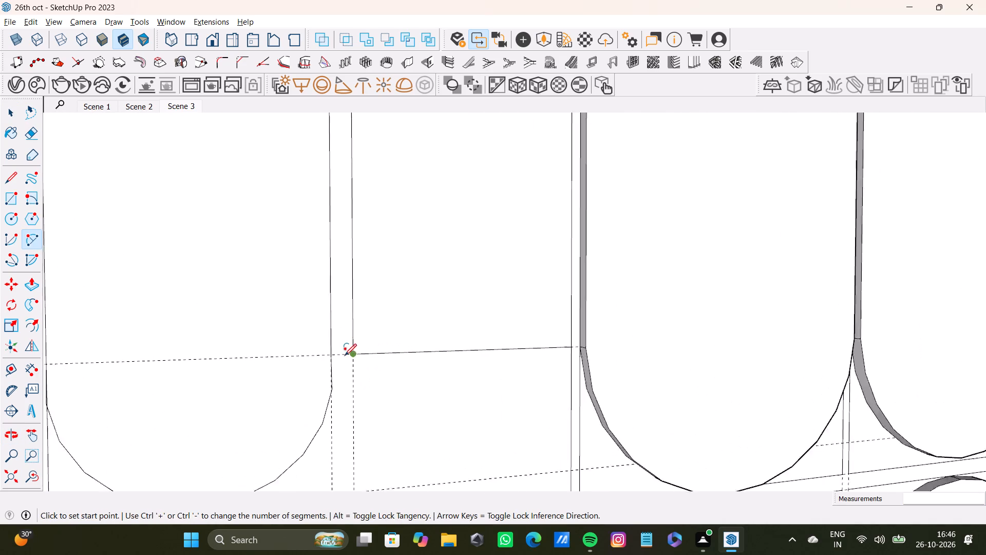
click(353, 353)
click(594, 345)
scroll(543, 426, down, 2)
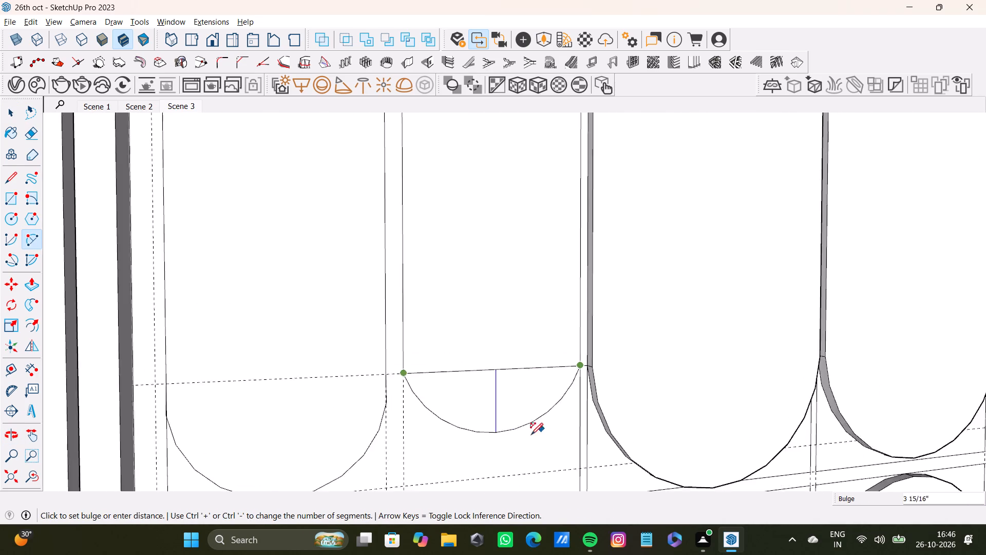
scroll(531, 435, down, 4)
middle_drag(517, 443, 517, 412)
click(505, 438)
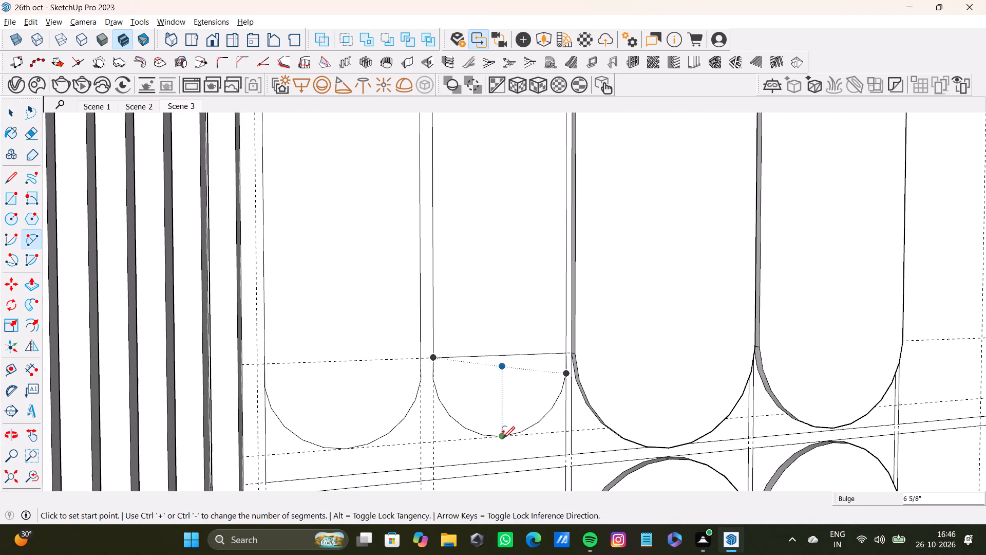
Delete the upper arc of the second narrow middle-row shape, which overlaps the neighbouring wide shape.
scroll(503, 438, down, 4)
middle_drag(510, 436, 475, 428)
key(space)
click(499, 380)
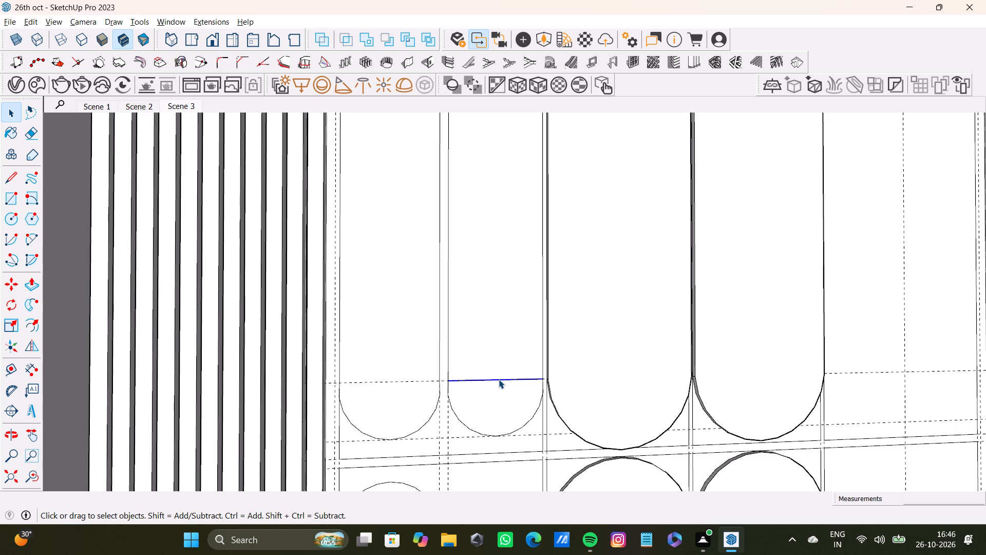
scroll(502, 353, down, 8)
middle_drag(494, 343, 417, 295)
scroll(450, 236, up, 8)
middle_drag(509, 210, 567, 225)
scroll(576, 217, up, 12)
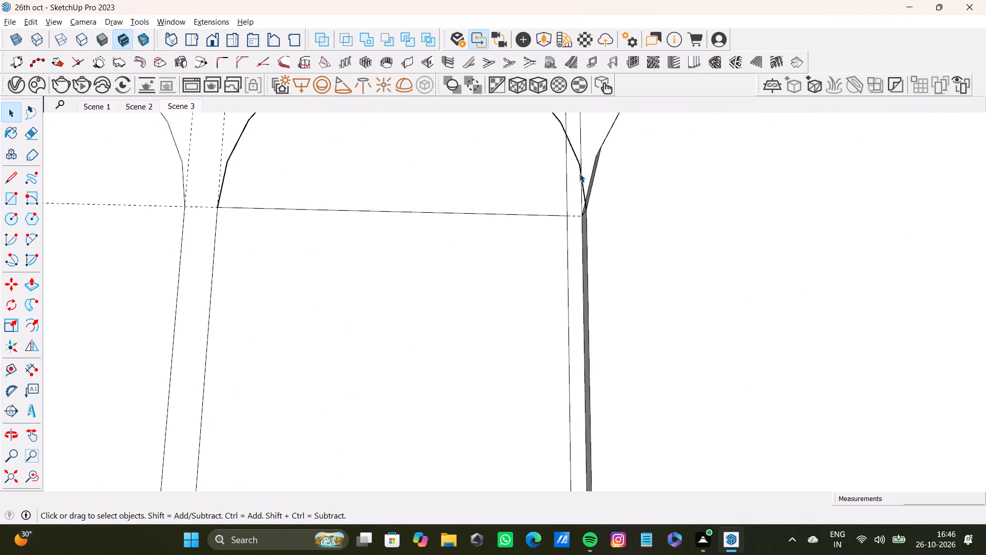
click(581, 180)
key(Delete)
Draw an arc with a bulge of about 5 5/8" between the two upper corners of the second narrow middle-row rectangle.
scroll(442, 255, down, 17)
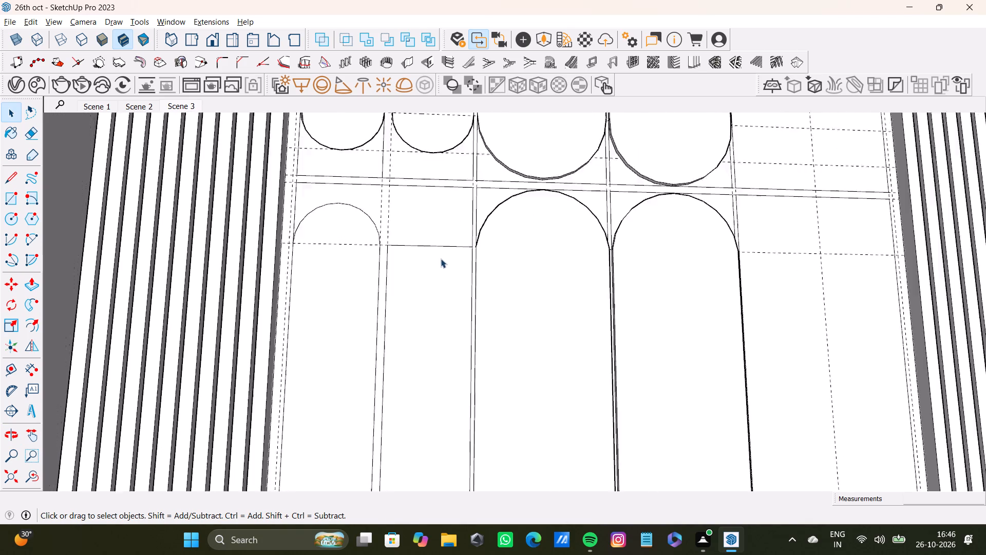
scroll(441, 258, down, 1)
middle_drag(447, 263, 448, 278)
key(a)
scroll(420, 282, up, 7)
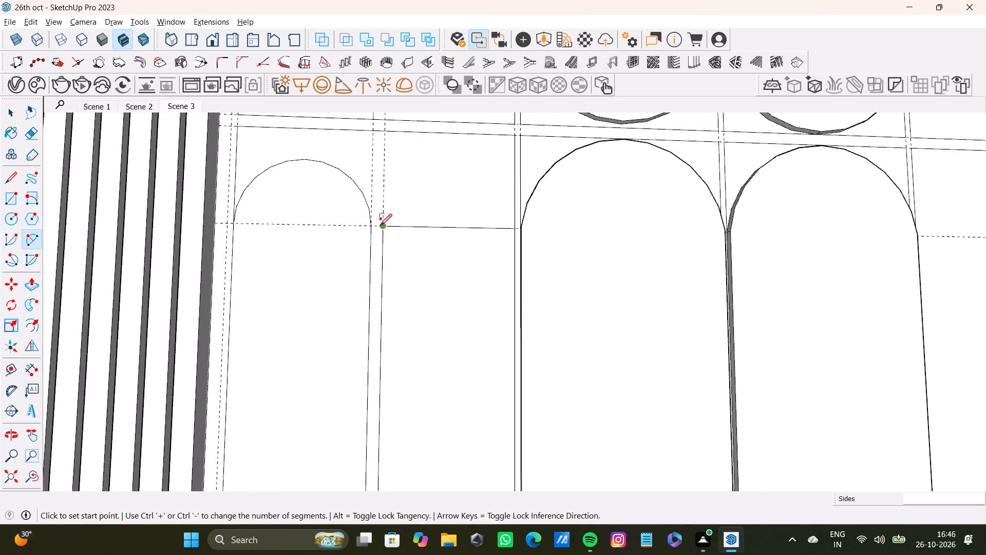
click(382, 224)
click(514, 227)
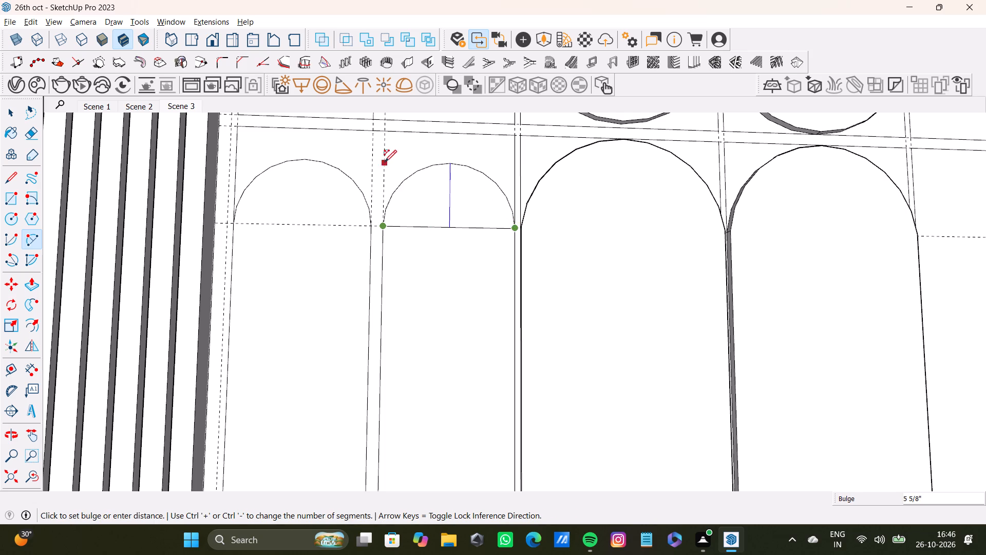
click(399, 162)
Delete the two straight edges separating the second narrow middle-row rectangle from its lower and upper end arcs.
scroll(404, 183, down, 17)
middle_drag(444, 290, 503, 275)
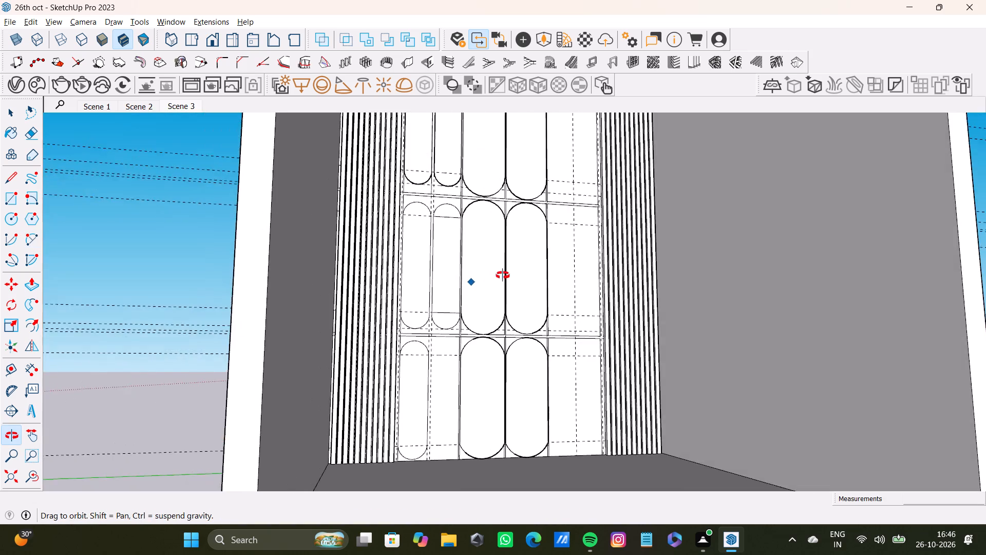
middle_drag(503, 275, 463, 305)
key(space)
scroll(459, 308, up, 10)
click(452, 306)
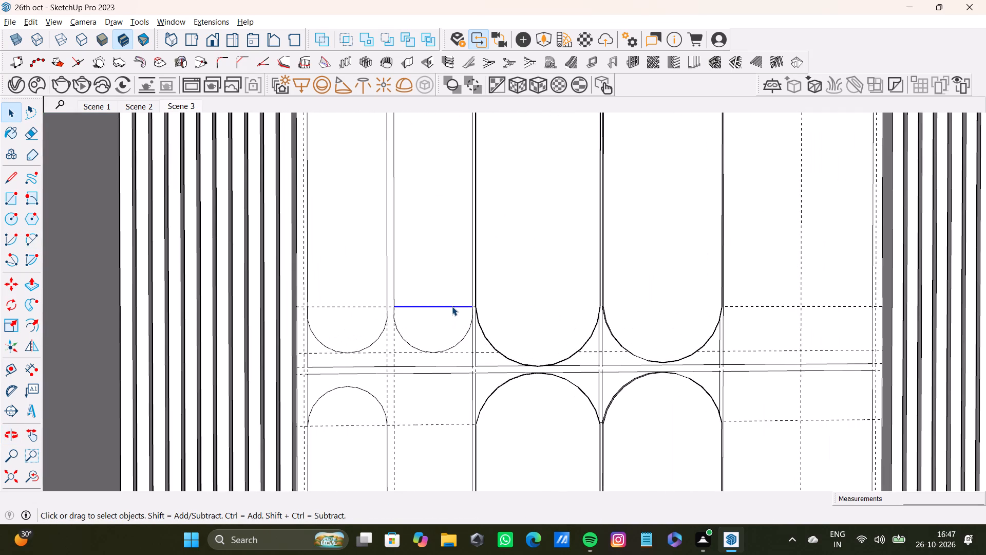
key(Delete)
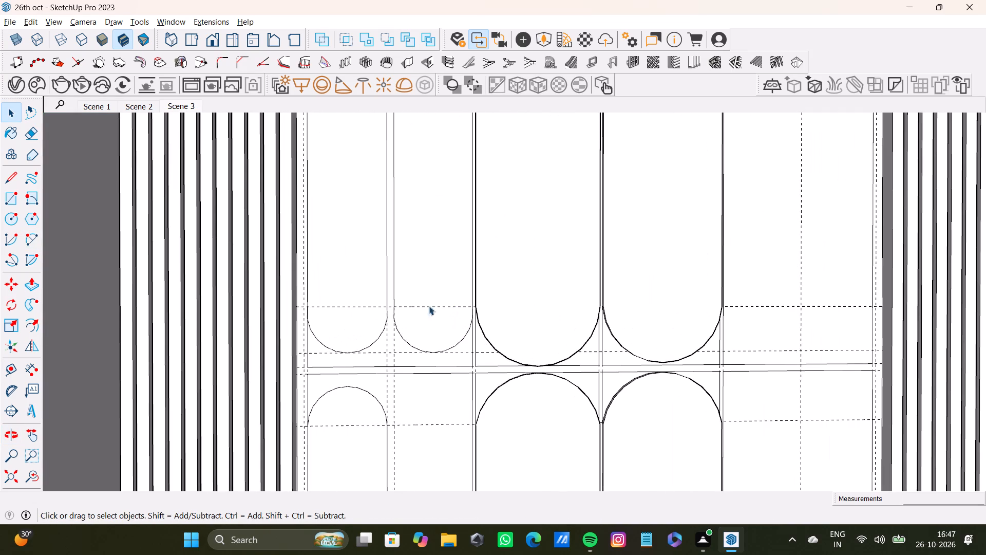
scroll(410, 325, down, 7)
shift+middle_drag(411, 356, 404, 359)
scroll(427, 185, up, 6)
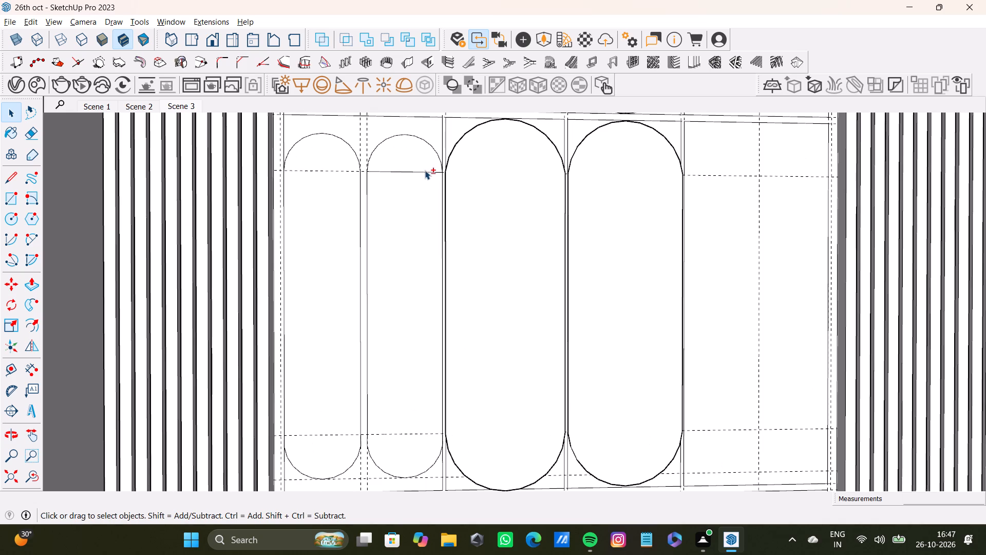
shift+click(427, 171)
key(Delete)
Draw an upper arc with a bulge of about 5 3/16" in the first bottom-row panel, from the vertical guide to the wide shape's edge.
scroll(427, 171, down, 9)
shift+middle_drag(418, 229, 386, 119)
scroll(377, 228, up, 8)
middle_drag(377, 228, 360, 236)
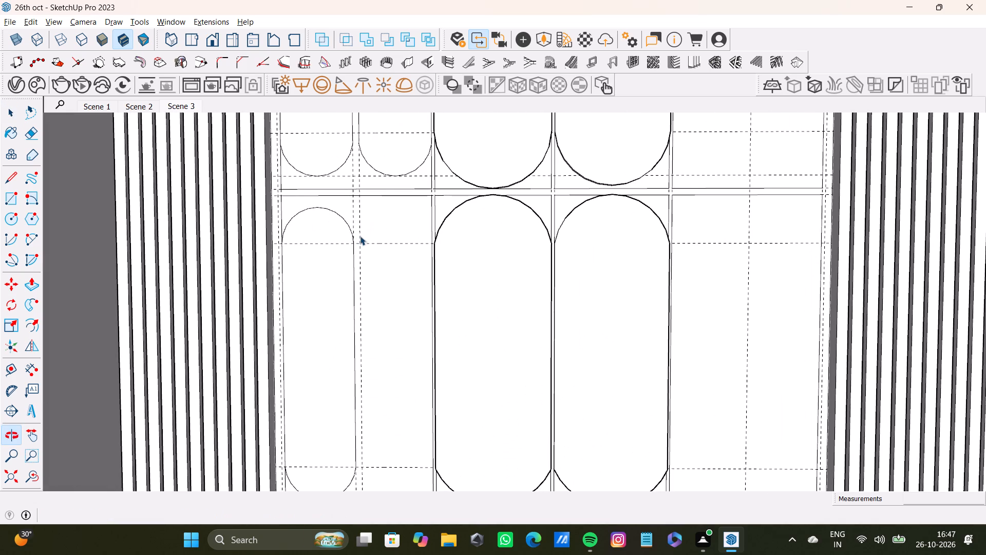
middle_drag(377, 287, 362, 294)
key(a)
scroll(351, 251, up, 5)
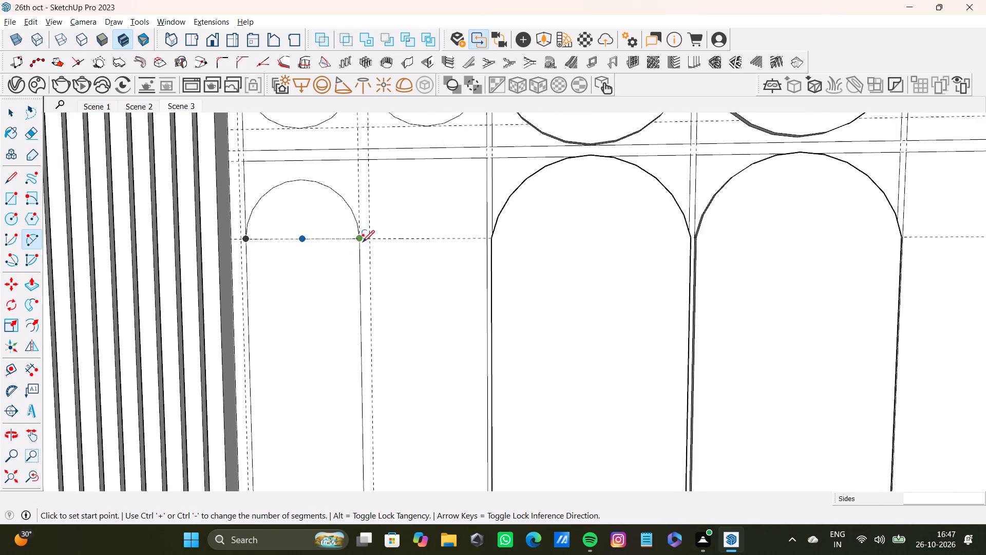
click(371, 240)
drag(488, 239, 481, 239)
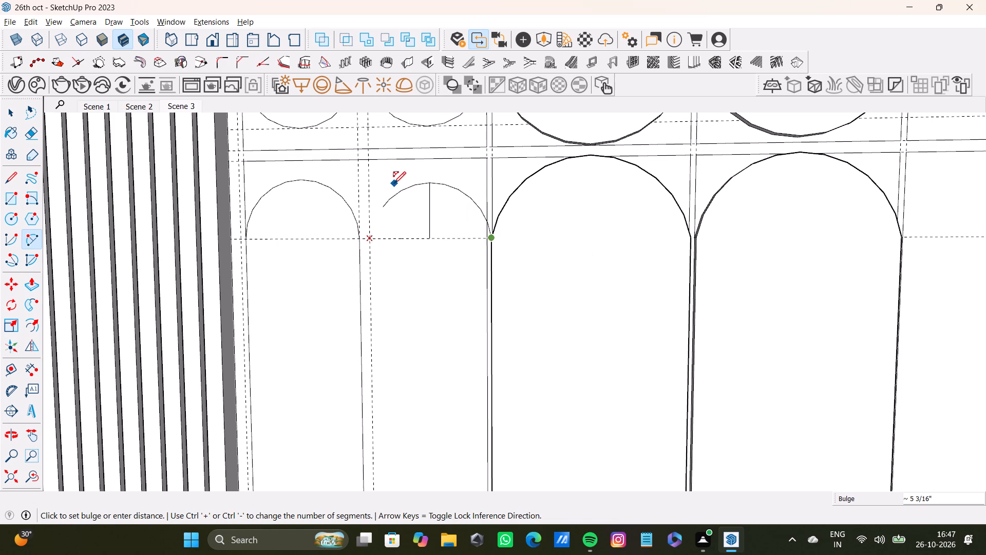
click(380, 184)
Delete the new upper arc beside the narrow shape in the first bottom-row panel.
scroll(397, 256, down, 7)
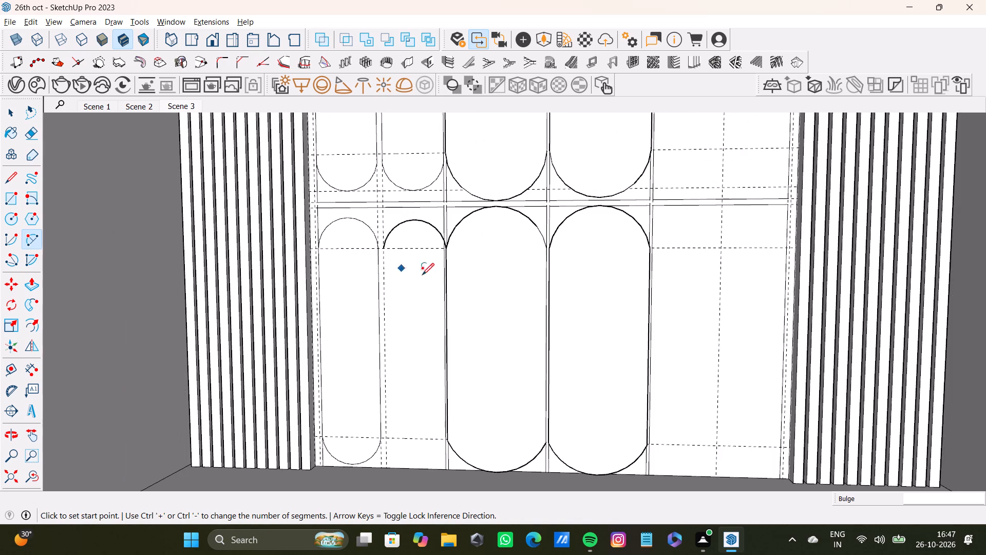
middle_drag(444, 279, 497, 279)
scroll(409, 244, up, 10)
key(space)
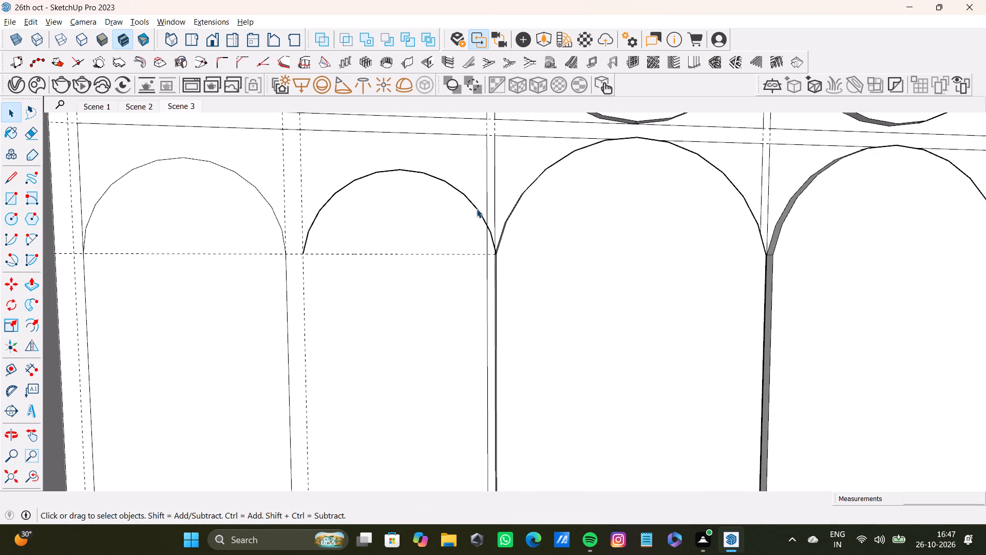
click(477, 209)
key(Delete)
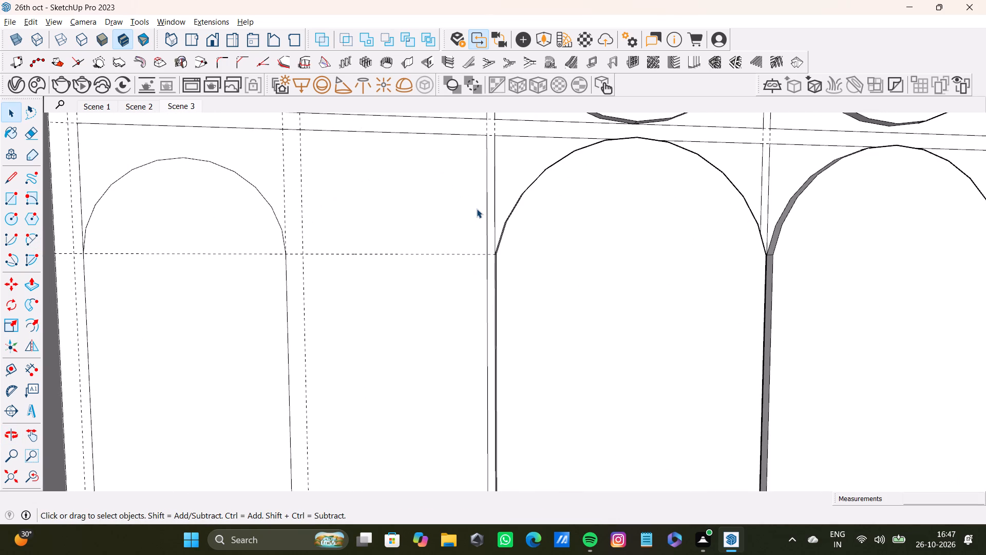
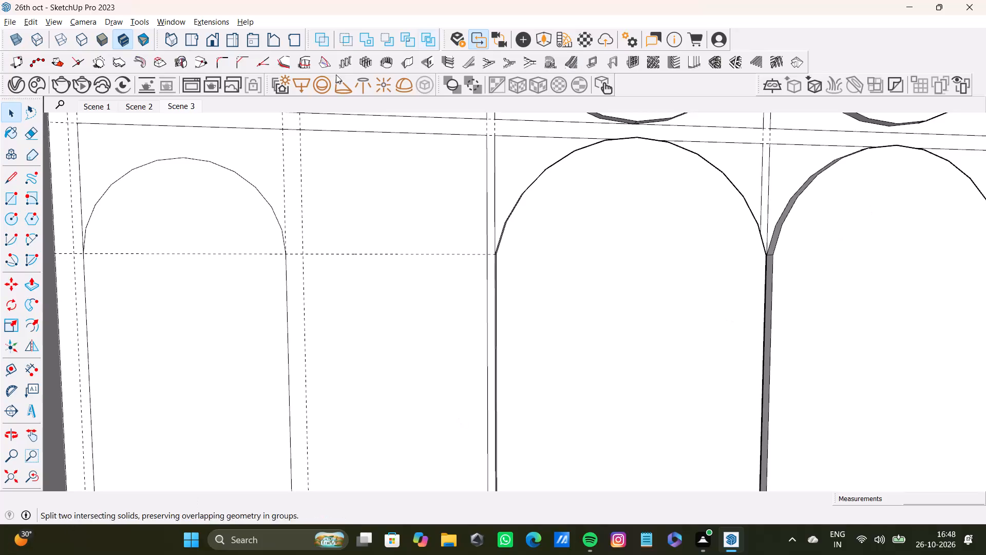
Draw an upper arc with a bulge of about 5 5/8" for the second narrow shape in the first bottom-row panel.
scroll(230, 270, down, 14)
middle_drag(259, 285, 204, 300)
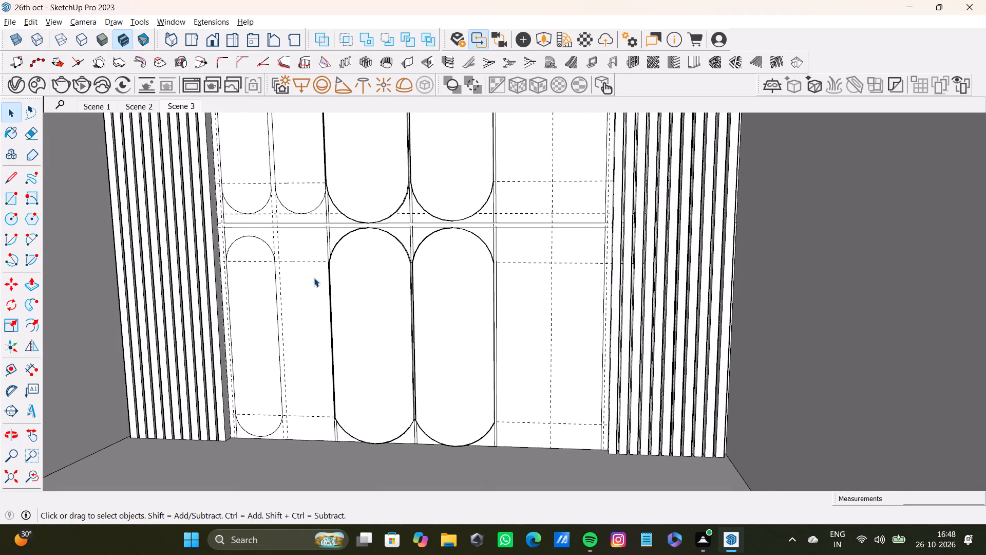
scroll(297, 281, up, 7)
middle_drag(297, 262, 304, 252)
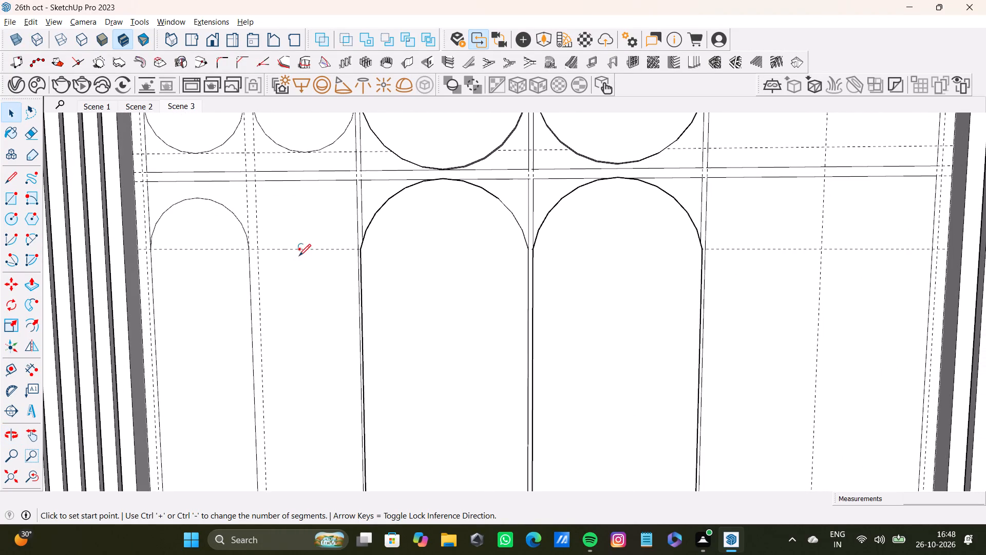
key(a)
scroll(291, 260, up, 5)
click(243, 244)
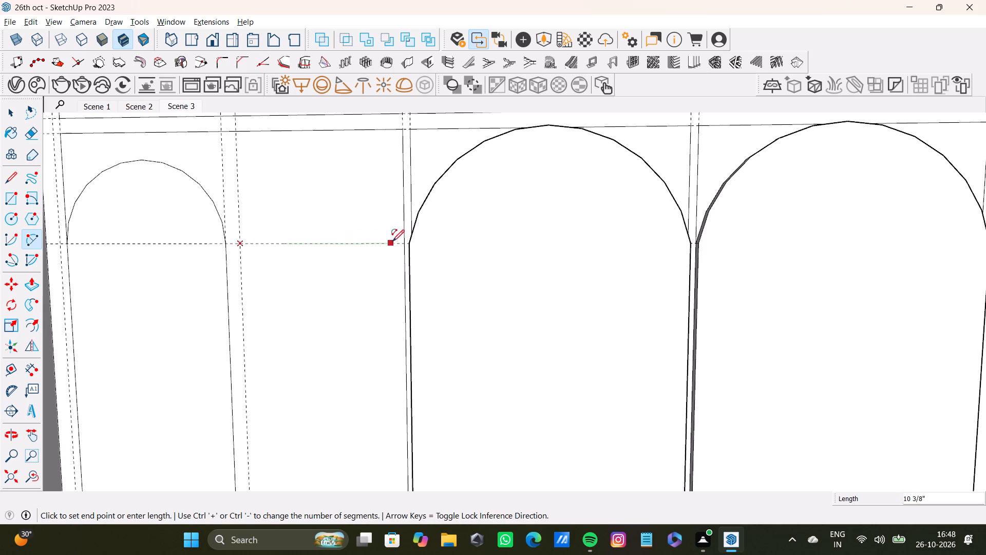
click(404, 239)
click(304, 157)
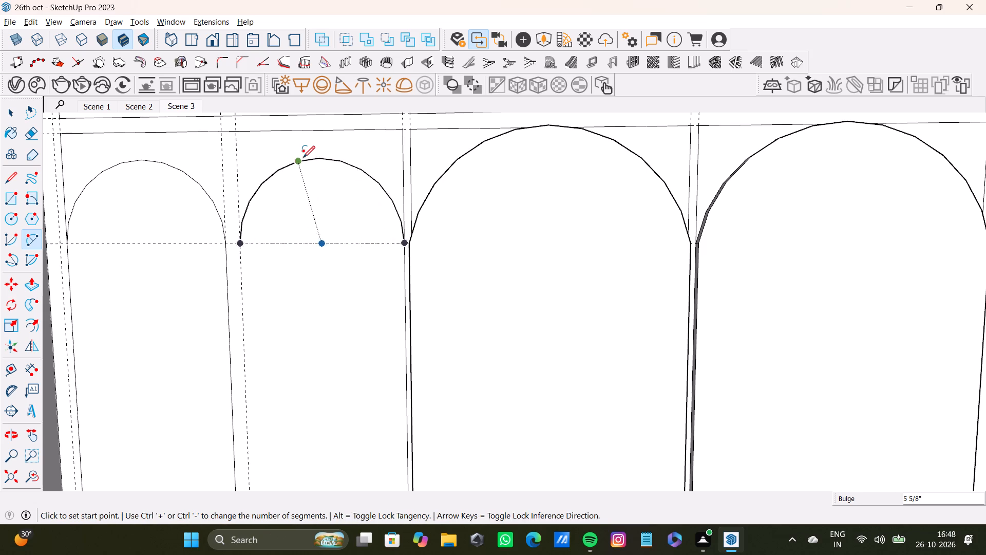
Draw the matching lower end arc between the vertical guide and the panel edge for the second narrow bottom-row shape.
scroll(303, 161, down, 15)
middle_drag(334, 250, 345, 282)
scroll(318, 343, up, 7)
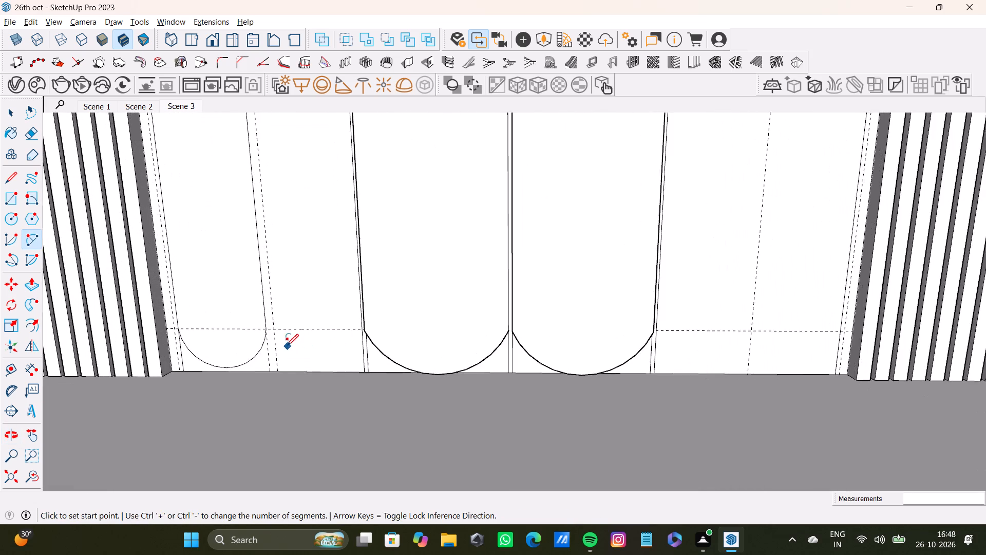
scroll(287, 346, up, 2)
click(272, 327)
click(376, 327)
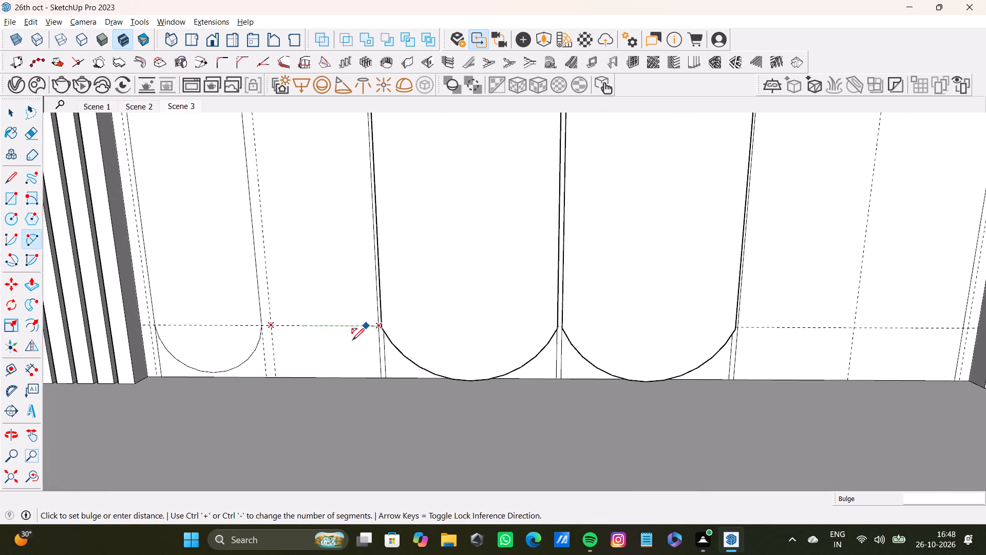
click(323, 369)
middle_drag(323, 366, 474, 360)
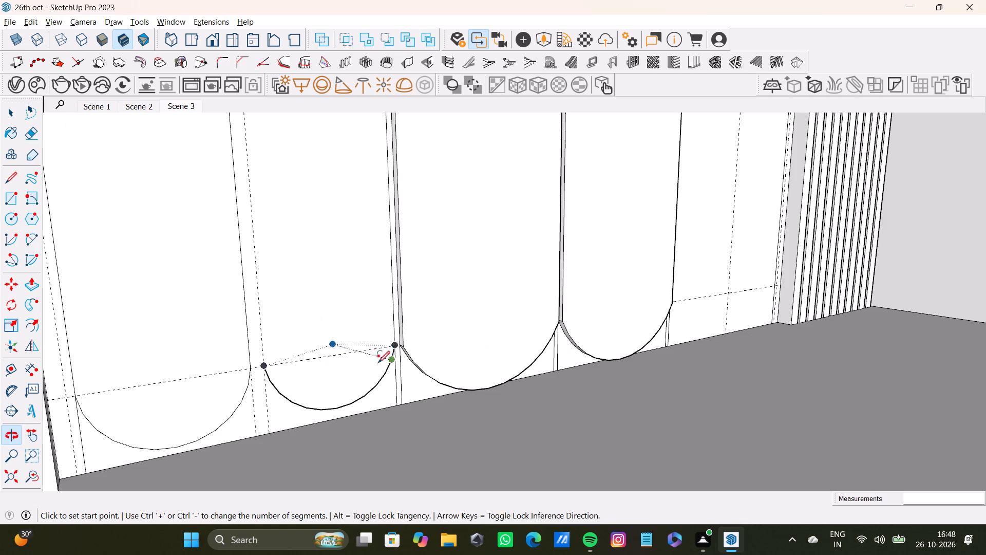
scroll(375, 345, down, 12)
key(space)
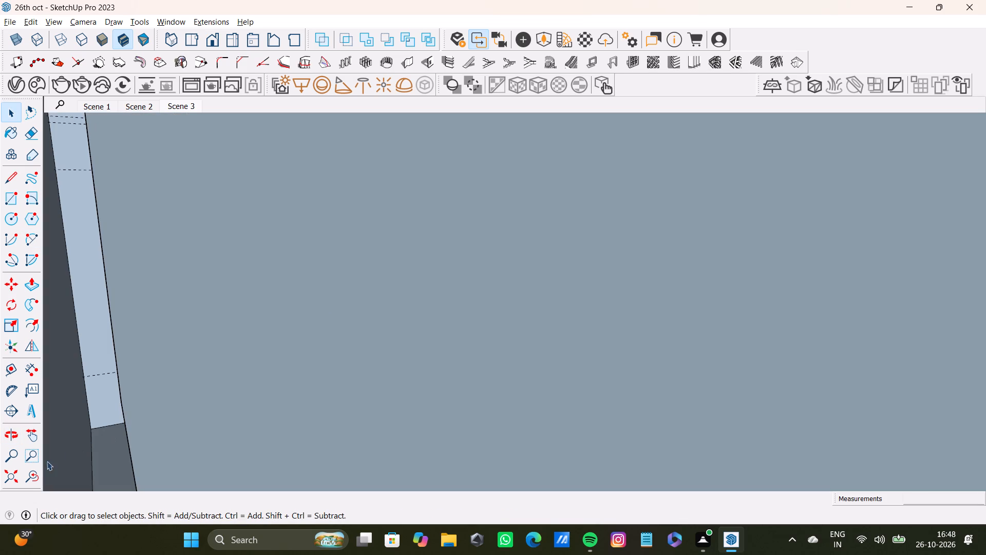
Draw a rectangle about 2' 11 1/4" tall joining the upper and lower arcs of the second narrow bottom-row shape.
drag(29, 476, 22, 476)
click(2, 475)
middle_drag(497, 323, 238, 327)
scroll(521, 314, down, 6)
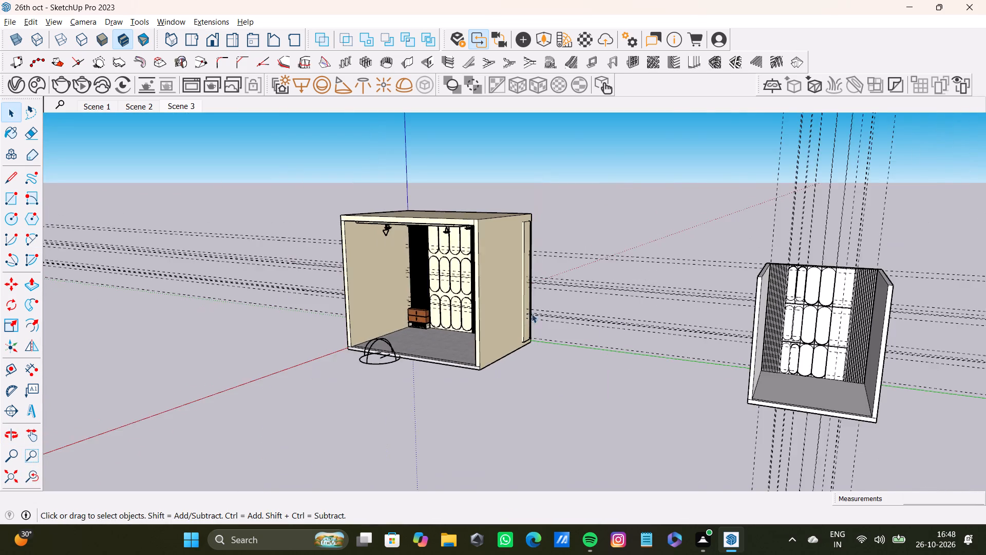
scroll(532, 313, down, 1)
ctrl+middle_drag(622, 329, 340, 333)
scroll(500, 325, up, 4)
middle_drag(701, 332, 874, 356)
ctrl+middle_drag(841, 327, 811, 364)
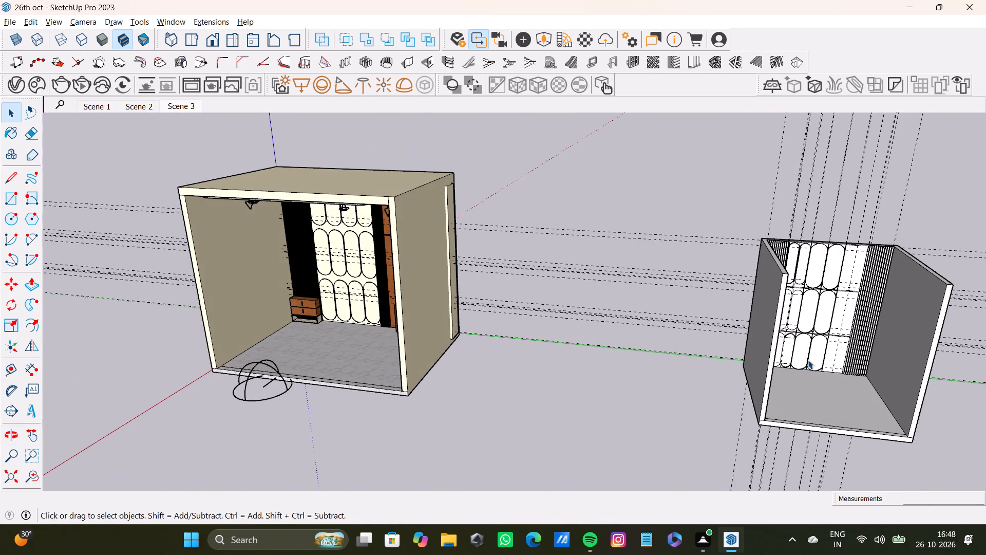
shift+middle_drag(800, 349, 508, 314)
scroll(485, 312, up, 6)
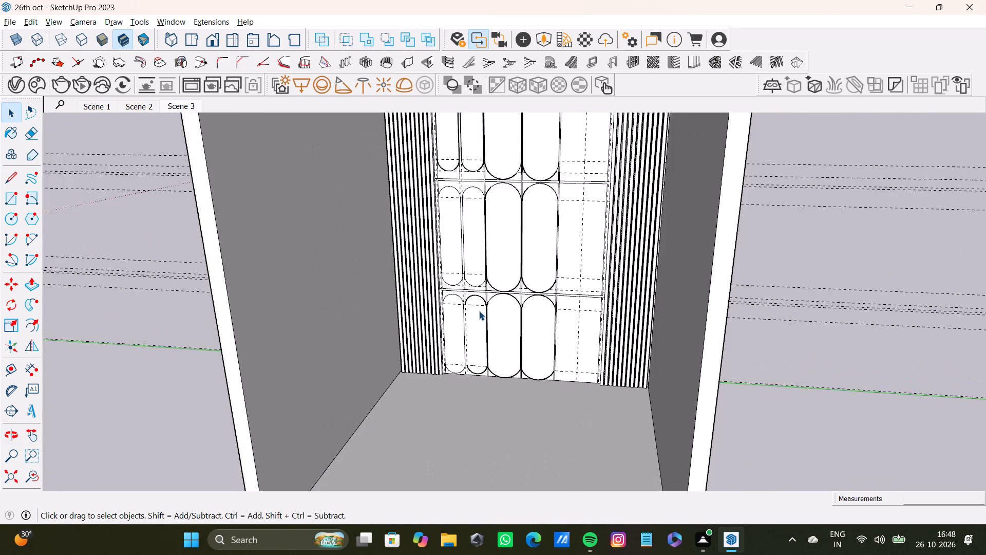
scroll(479, 311, up, 10)
scroll(479, 311, down, 6)
middle_drag(478, 311, 509, 313)
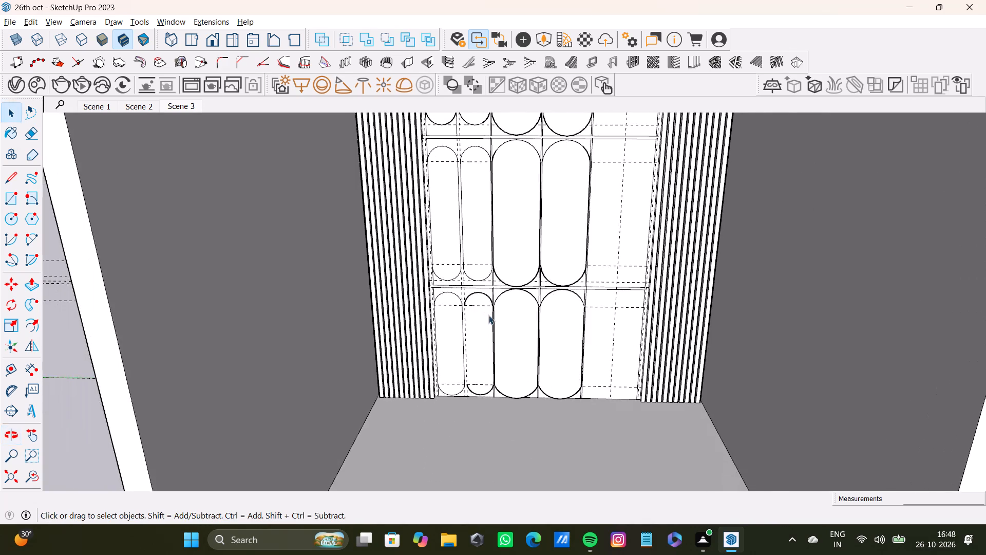
scroll(488, 315, up, 6)
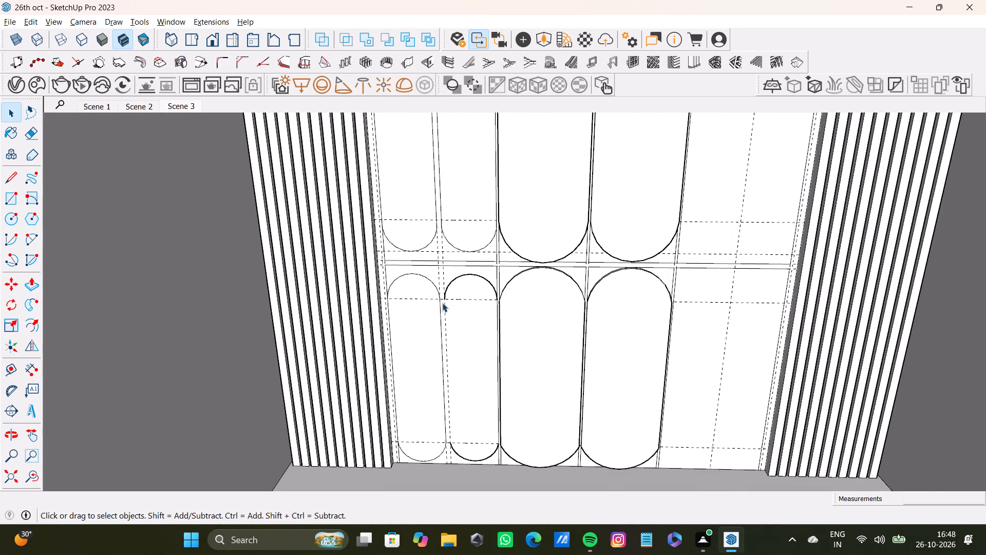
key(r)
scroll(457, 302, up, 7)
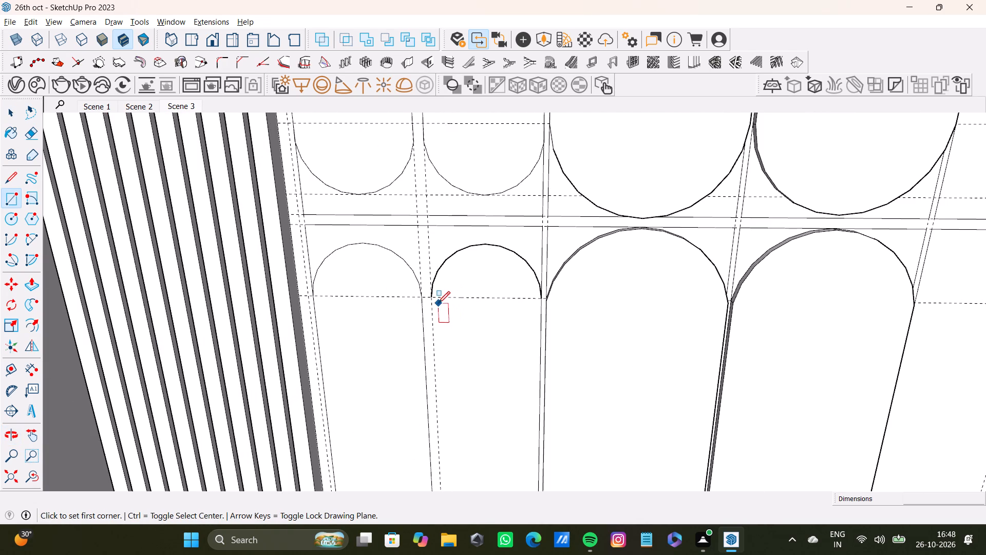
click(435, 298)
scroll(492, 330, down, 10)
middle_drag(497, 351, 497, 317)
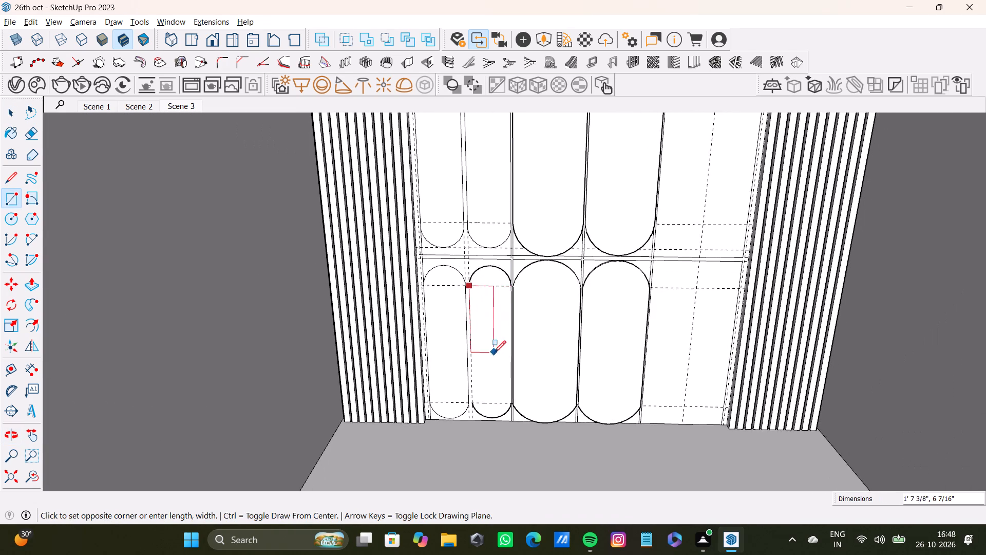
scroll(494, 353, up, 2)
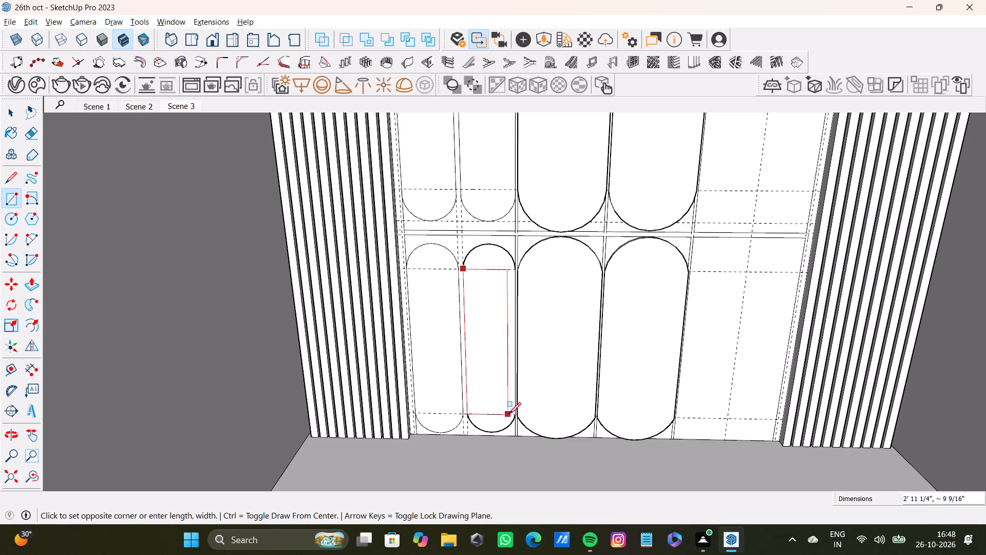
click(513, 414)
key(space)
Delete the two straight edges separating the second narrow bottom-row rectangle from its upper and lower end arcs.
scroll(484, 285, up, 5)
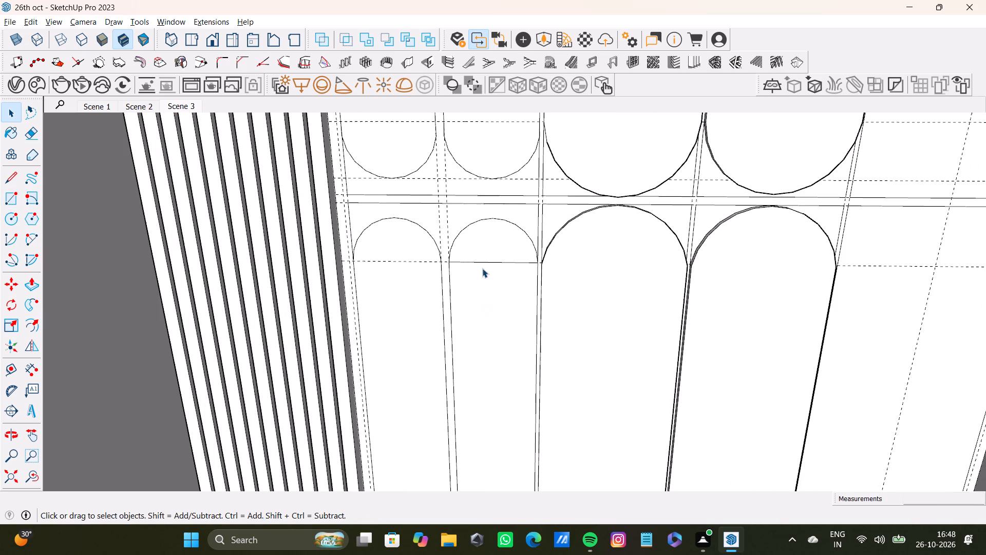
click(485, 265)
click(487, 262)
scroll(485, 261, down, 3)
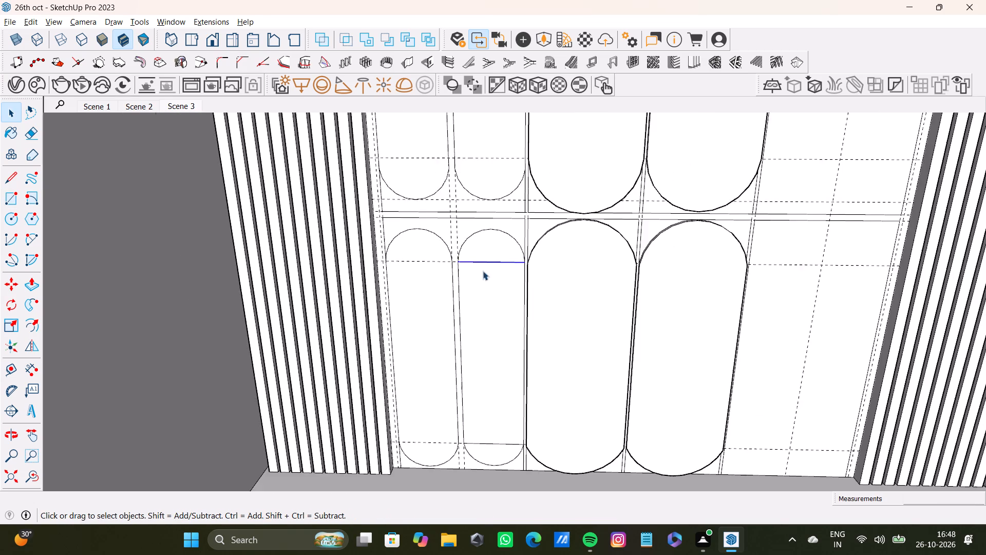
middle_drag(483, 271, 459, 169)
shift+click(482, 362)
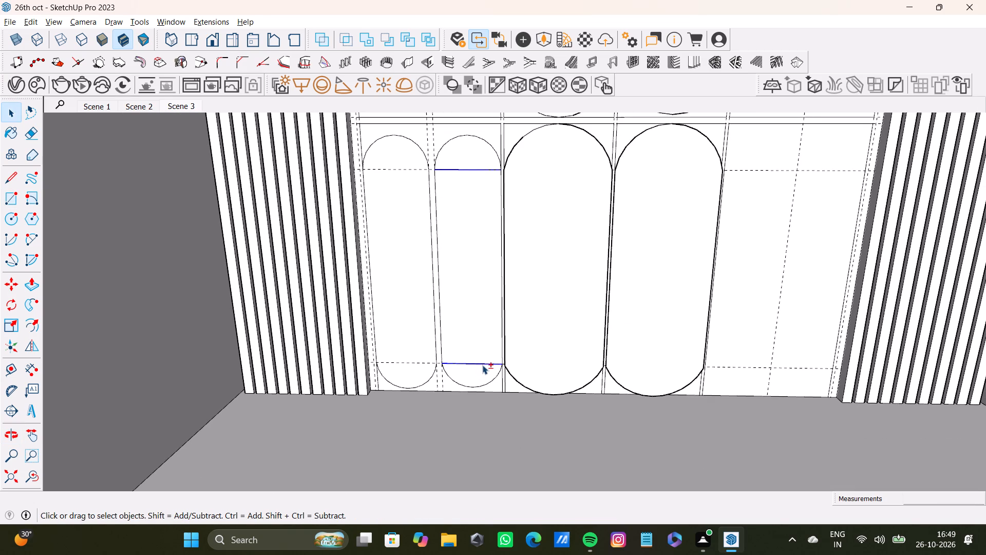
key(shift+Delete)
key(shift+Delete)
Push/Pull the face of the first narrow middle-row shape by about 7/16".
shift+scroll(455, 119, down, 9)
shift+middle_drag(437, 154, 438, 316)
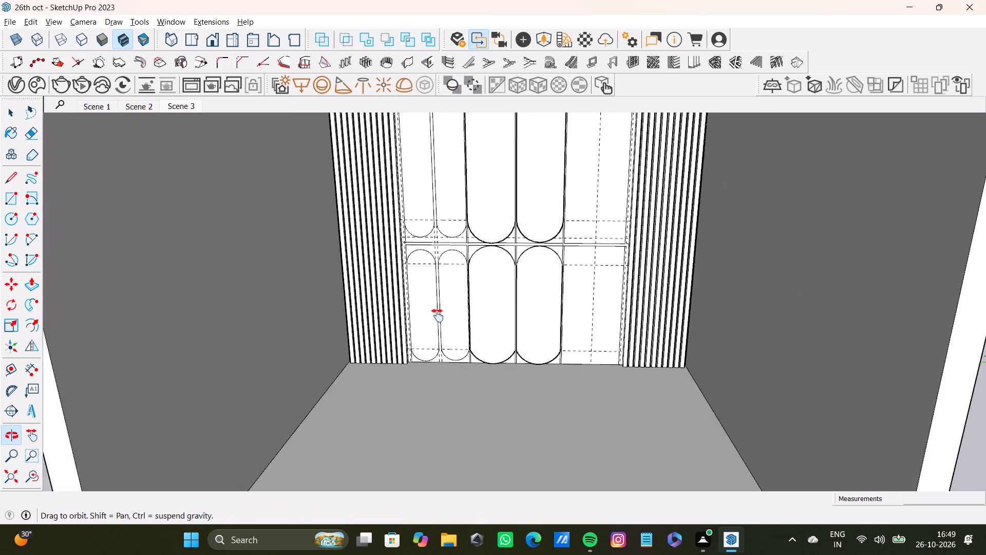
shift+middle_drag(438, 316, 431, 393)
middle_drag(426, 342, 360, 392)
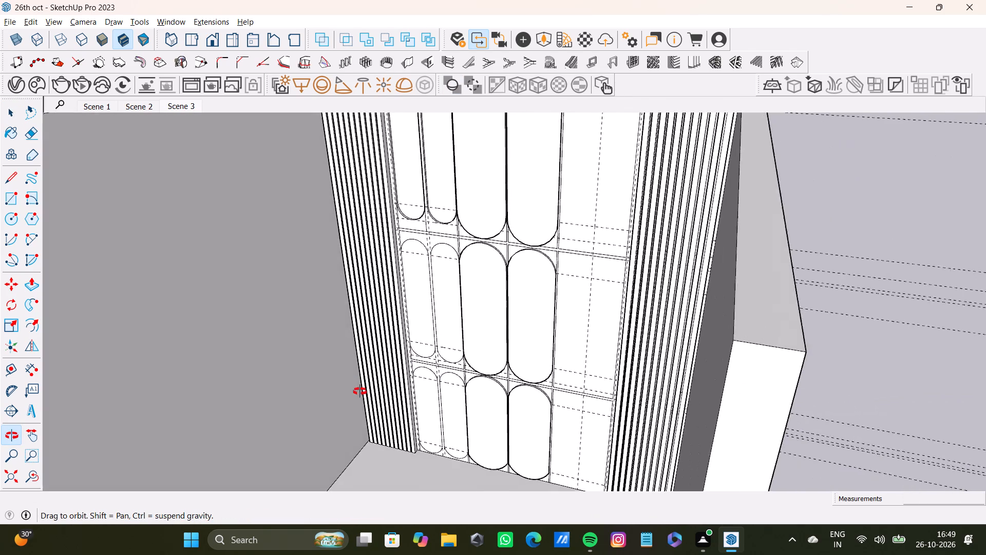
middle_drag(360, 392, 388, 358)
scroll(423, 241, up, 7)
middle_drag(419, 249, 398, 261)
scroll(395, 271, up, 4)
key(space)
click(395, 262)
key(o)
drag(395, 261, 406, 258)
middle_drag(425, 273, 393, 284)
key(p)
drag(419, 276, 424, 273)
scroll(424, 257, up, 1)
scroll(424, 257, down, 3)
scroll(424, 256, up, 12)
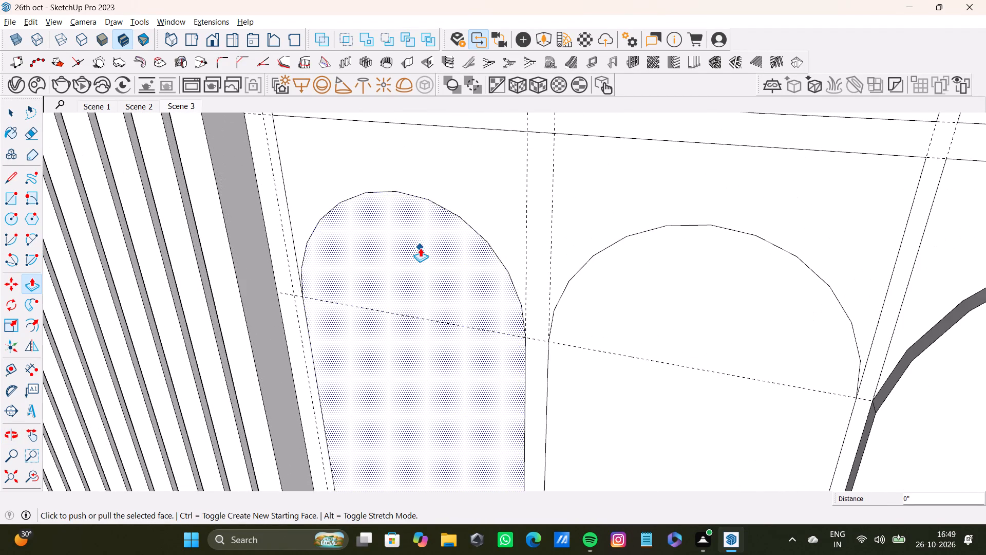
drag(420, 248, 423, 240)
scroll(419, 241, down, 14)
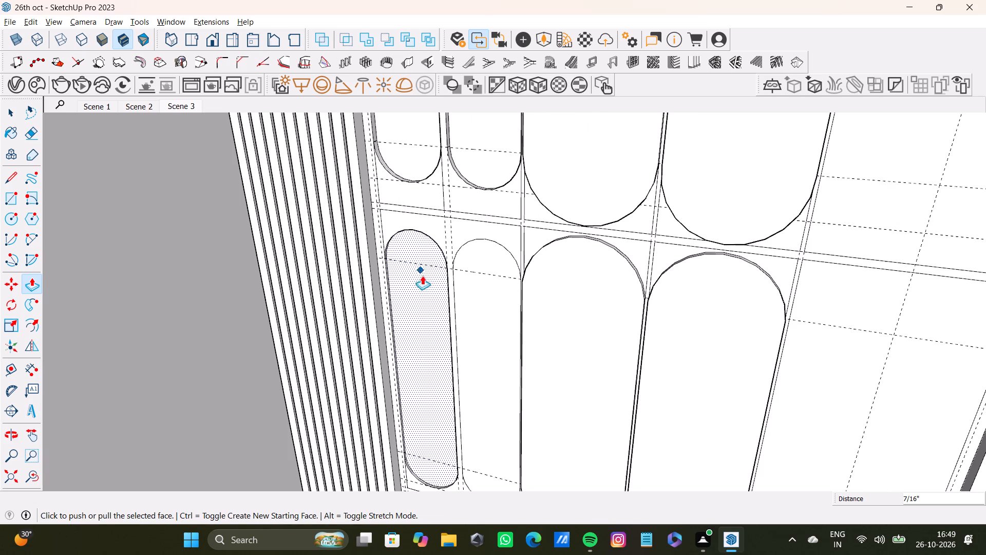
Push/Pull the face of the second narrow middle-row shape by about 1 1/4".
scroll(423, 279, down, 2)
middle_drag(420, 297, 449, 250)
scroll(448, 251, down, 4)
middle_drag(471, 287, 489, 290)
scroll(467, 271, up, 9)
key(space)
click(453, 255)
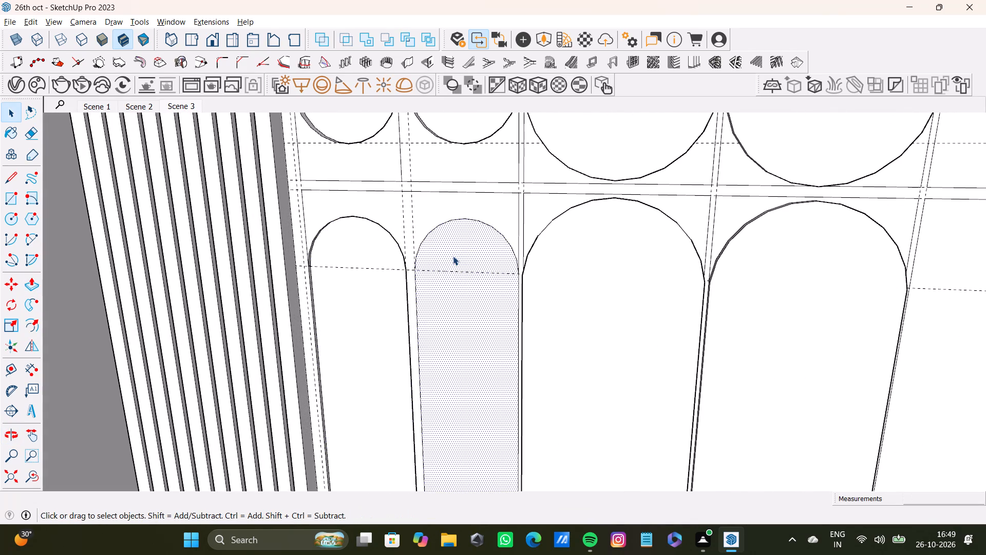
key(p)
click(449, 262)
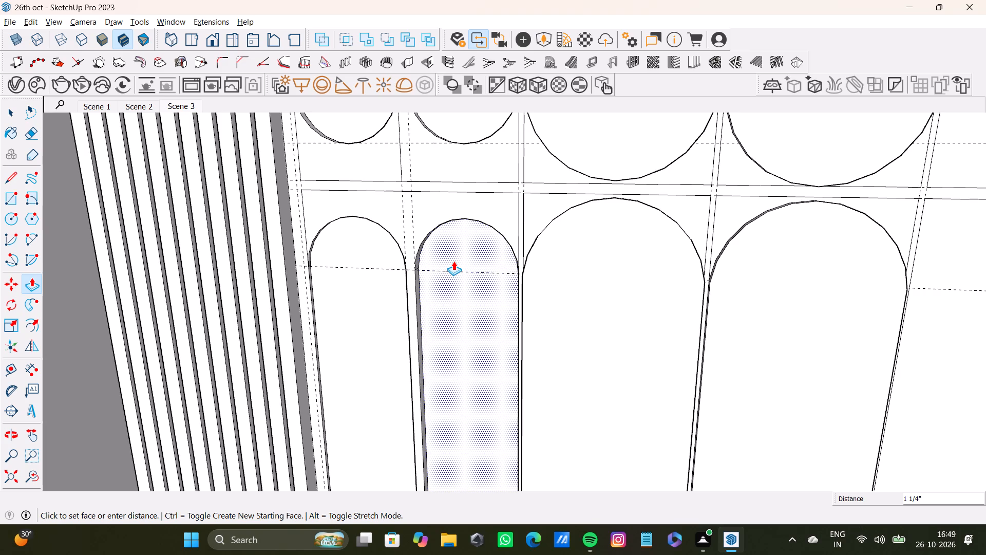
Push/Pull the face of the first narrow bottom-row shape by about 7/16".
scroll(453, 261, down, 11)
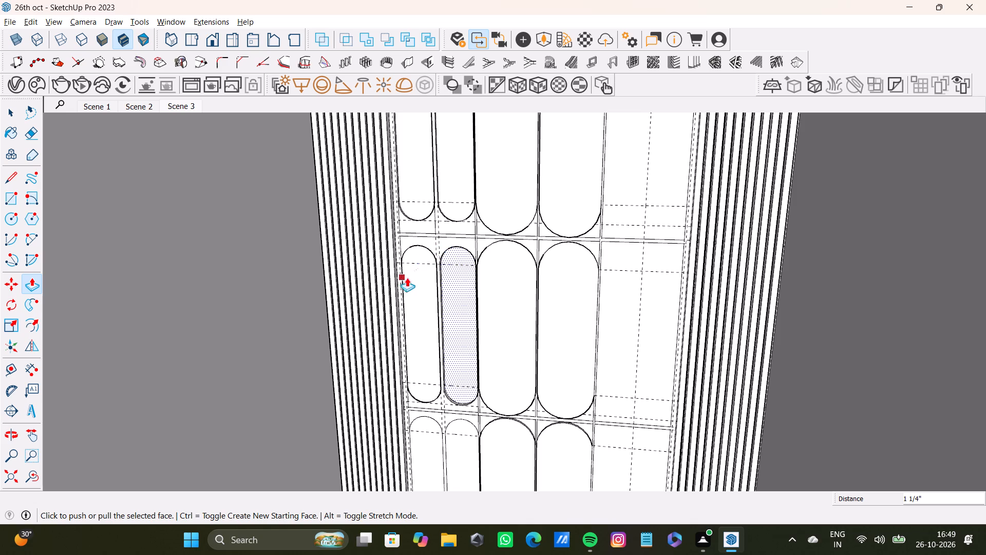
scroll(414, 282, down, 8)
middle_drag(415, 300, 465, 307)
scroll(417, 387, up, 4)
middle_drag(429, 381, 391, 381)
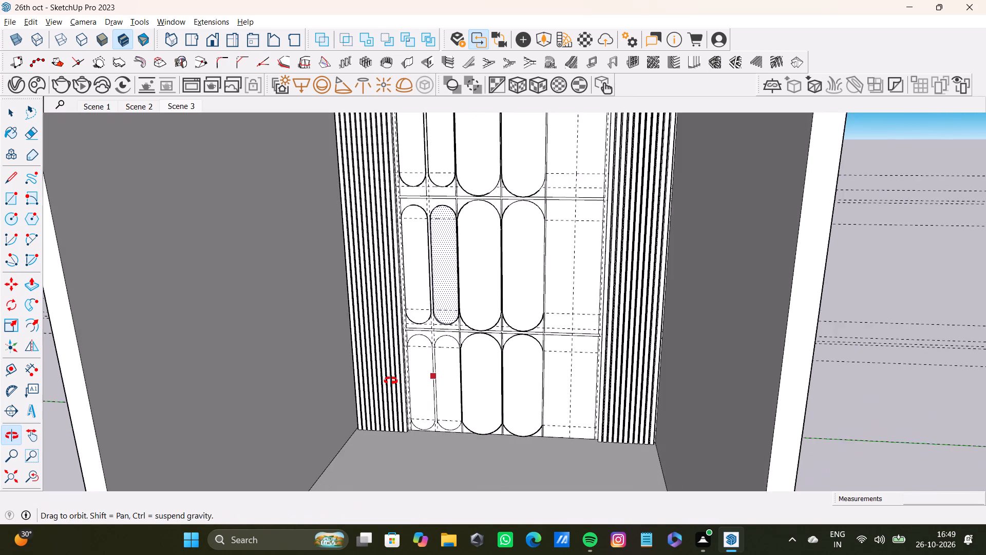
middle_drag(391, 381, 390, 381)
scroll(421, 358, up, 6)
key(space)
click(420, 354)
key(p)
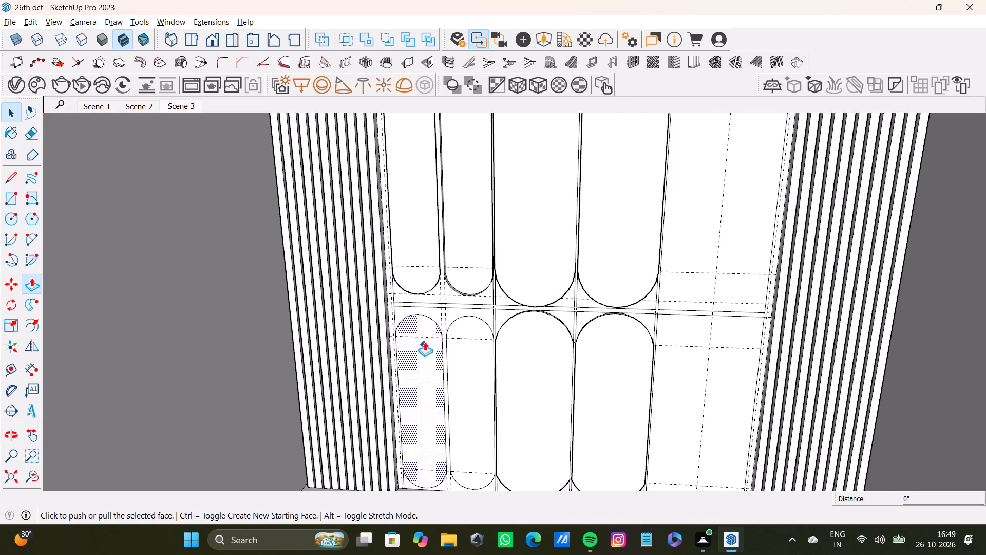
scroll(426, 337, up, 7)
middle_drag(426, 333, 398, 339)
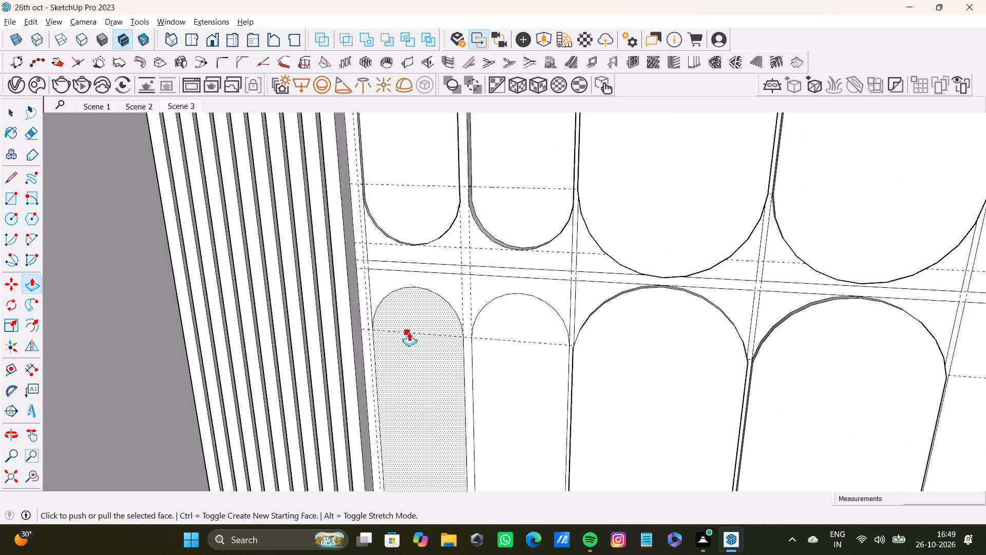
scroll(409, 332, up, 3)
click(422, 310)
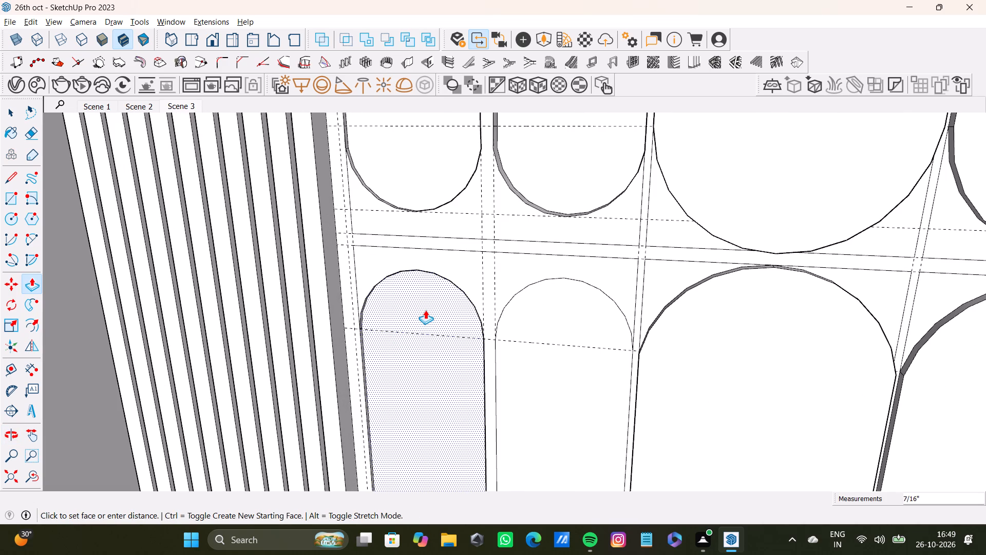
Push/Pull the face of the second narrow bottom-row shape by about 1 3/16".
key(space)
click(511, 327)
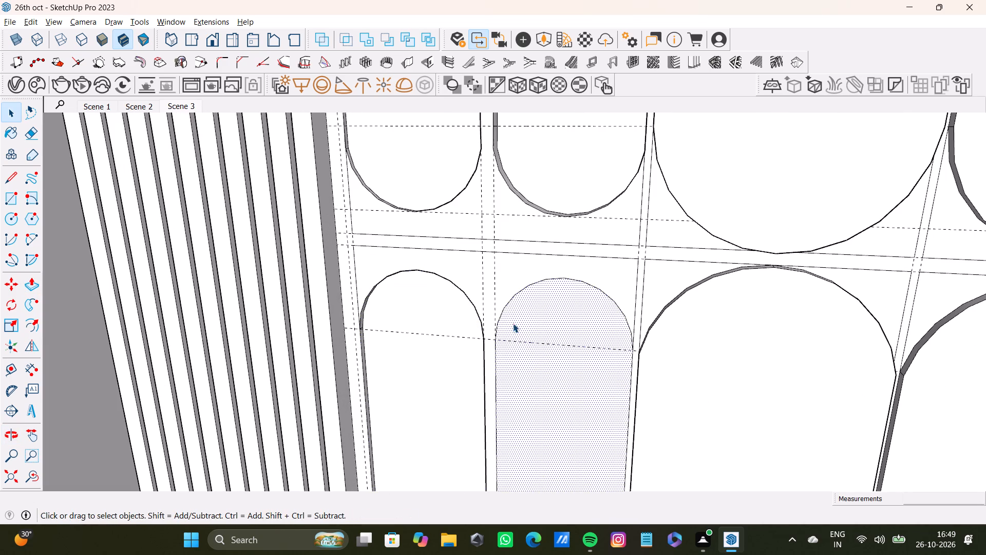
key(p)
click(513, 323)
scroll(517, 319, down, 13)
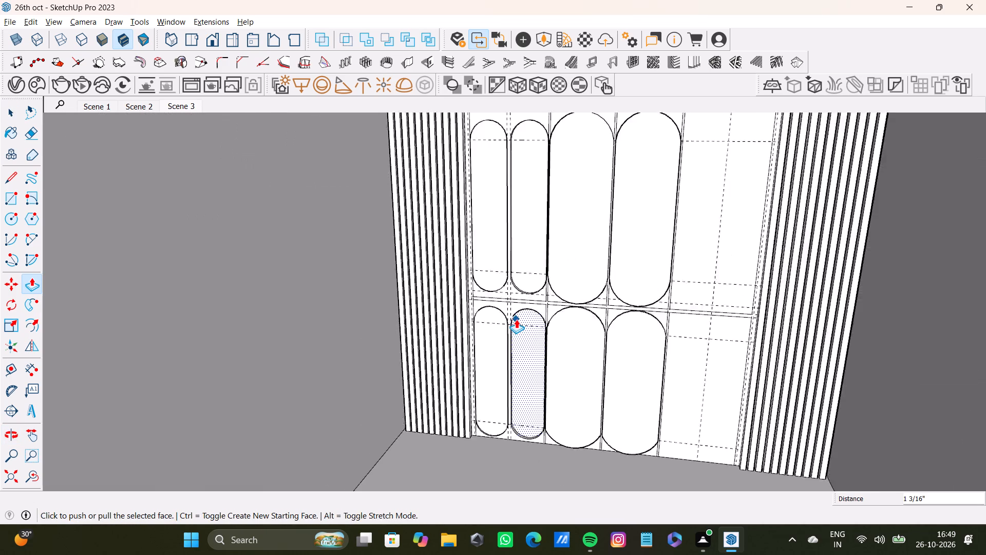
scroll(516, 319, down, 9)
middle_drag(516, 320, 492, 373)
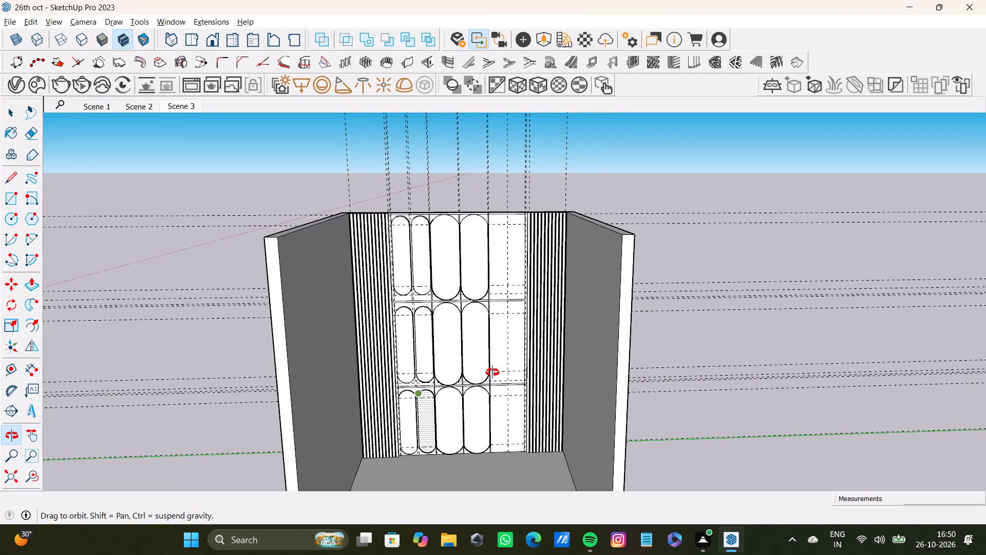
middle_drag(492, 373, 492, 372)
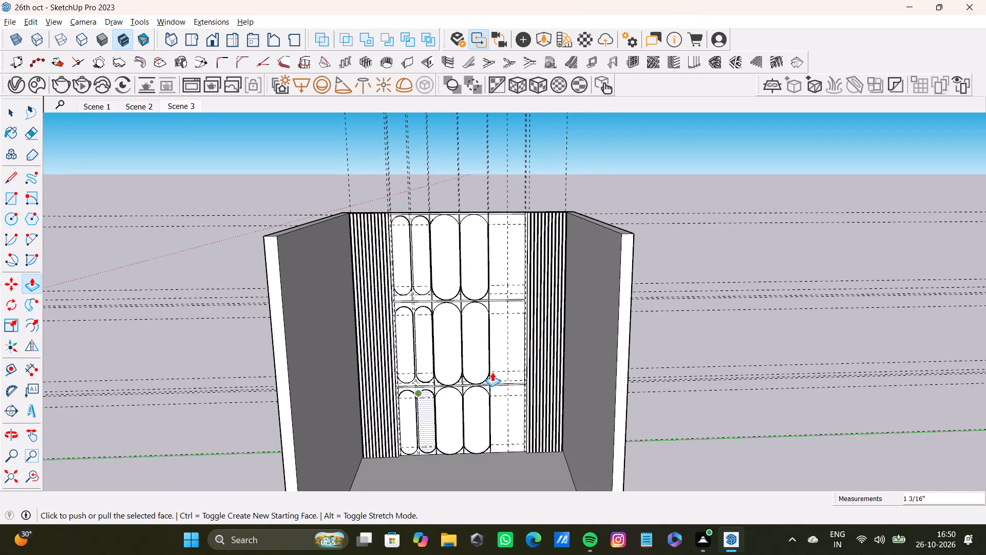
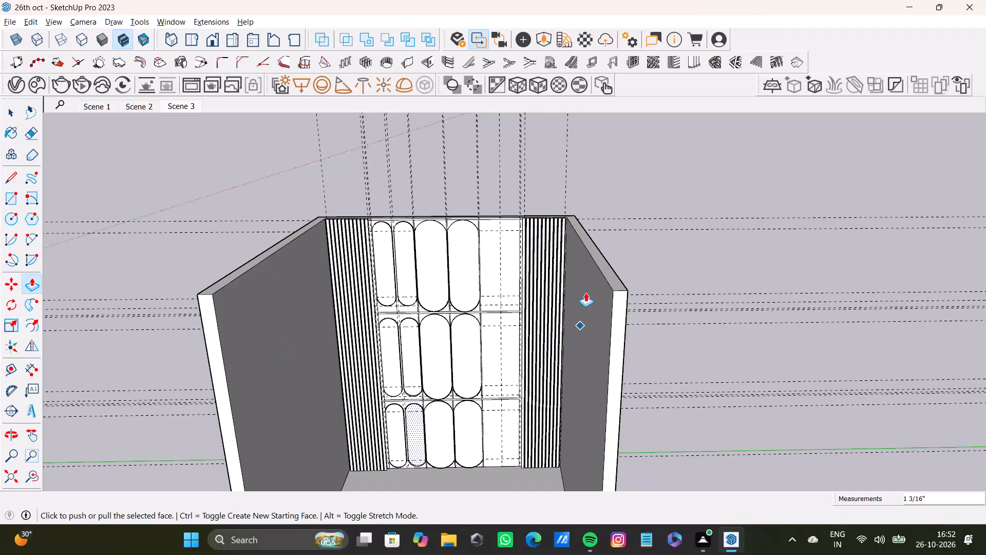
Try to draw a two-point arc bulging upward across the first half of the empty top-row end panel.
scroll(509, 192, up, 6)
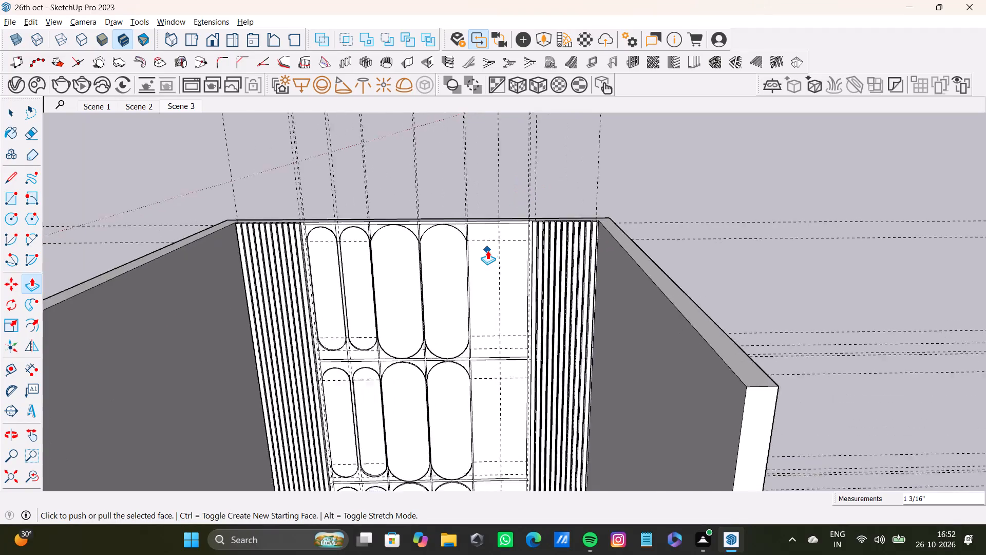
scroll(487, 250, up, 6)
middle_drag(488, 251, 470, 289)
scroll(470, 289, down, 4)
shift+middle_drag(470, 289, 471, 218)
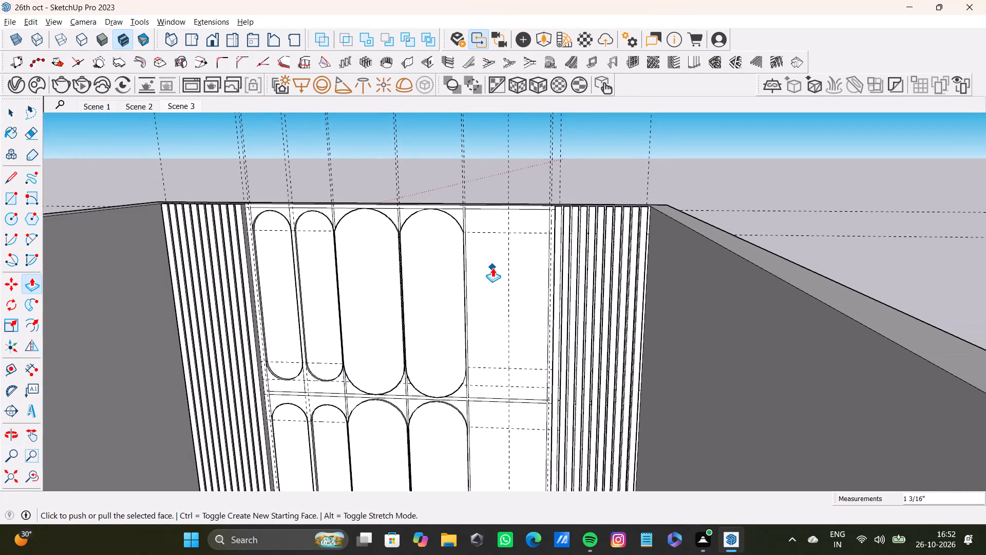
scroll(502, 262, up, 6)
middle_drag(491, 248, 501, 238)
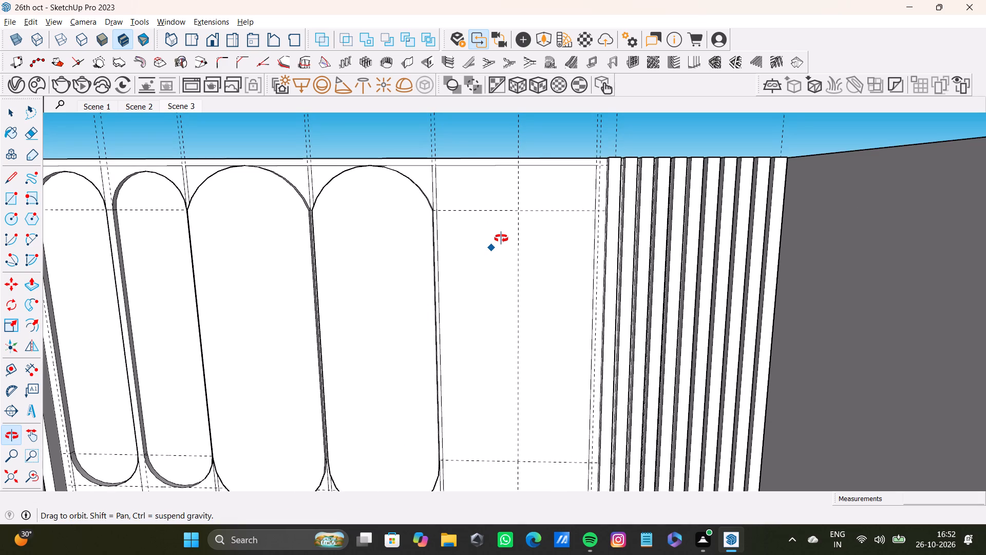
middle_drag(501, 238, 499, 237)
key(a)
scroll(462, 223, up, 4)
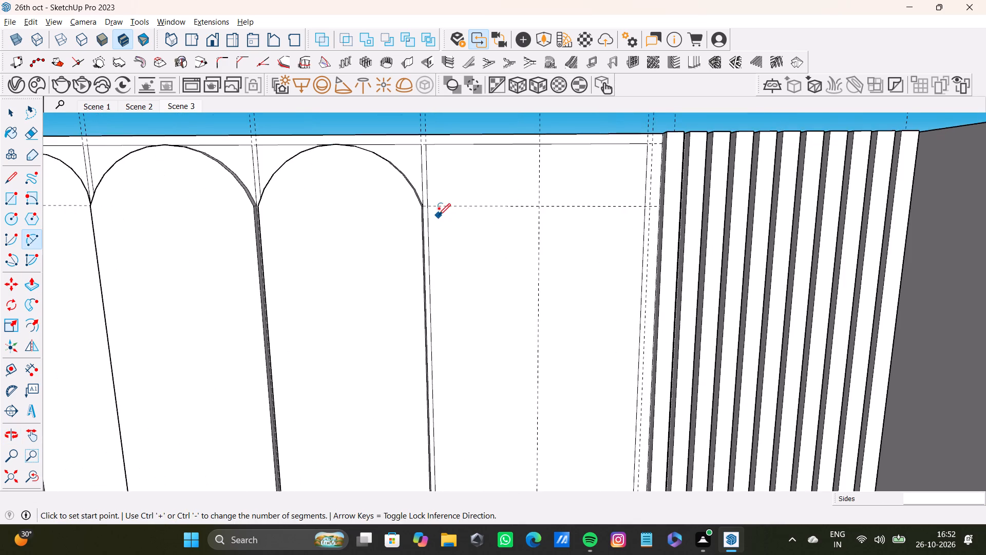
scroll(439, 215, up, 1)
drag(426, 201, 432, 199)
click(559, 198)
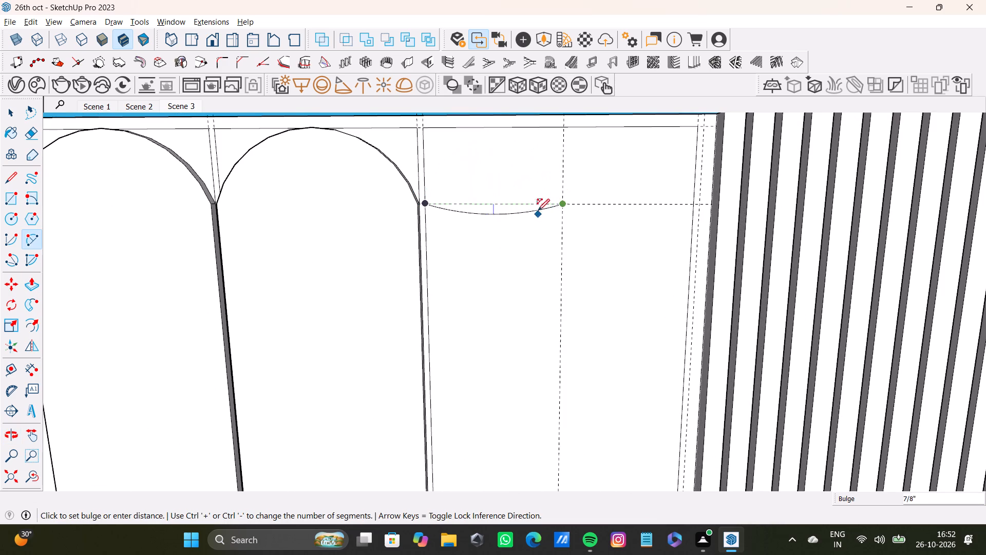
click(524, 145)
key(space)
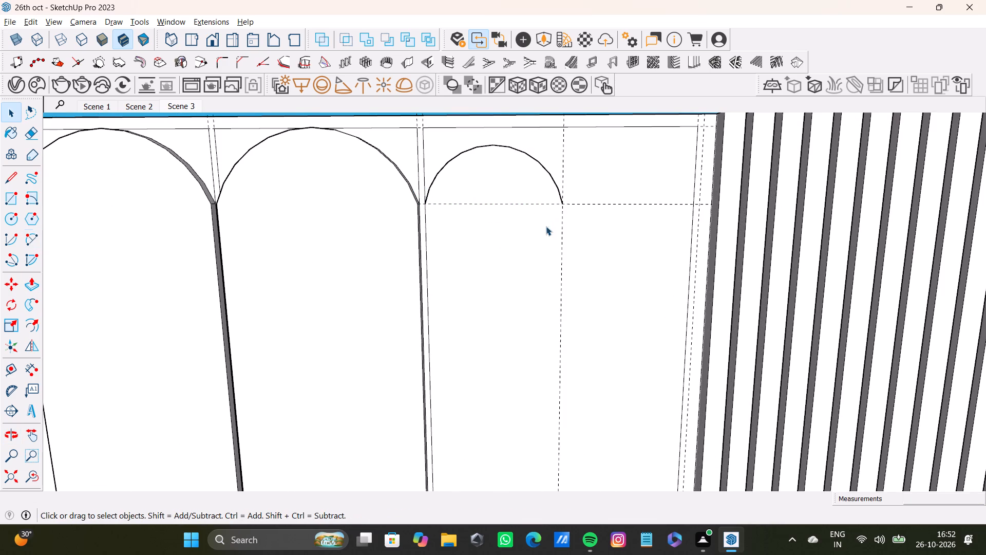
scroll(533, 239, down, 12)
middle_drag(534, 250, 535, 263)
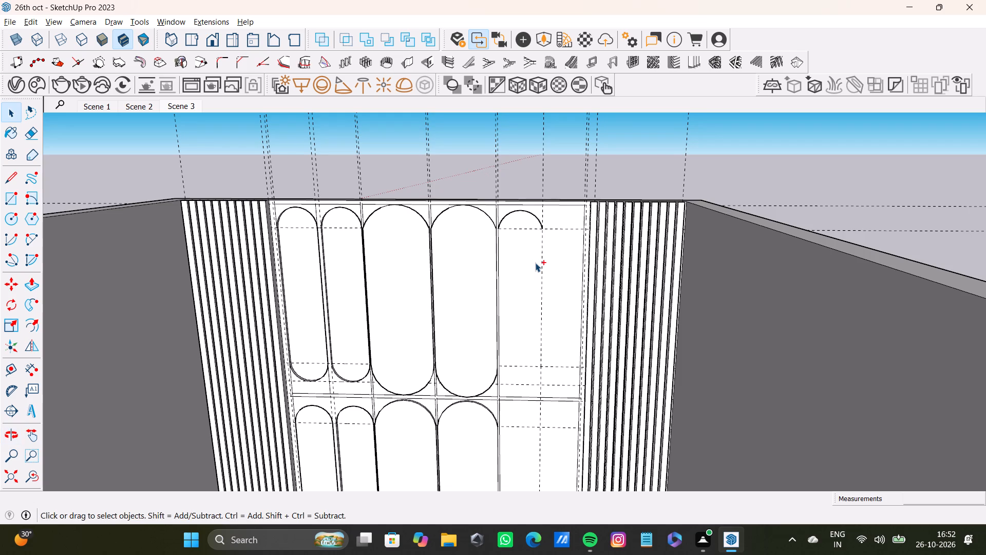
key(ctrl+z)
Draw a rectangle between the arc-height guides in the first half of the empty top-row end panel, ending at the centre guide.
scroll(499, 245, down, 4)
shift+middle_drag(508, 252, 525, 263)
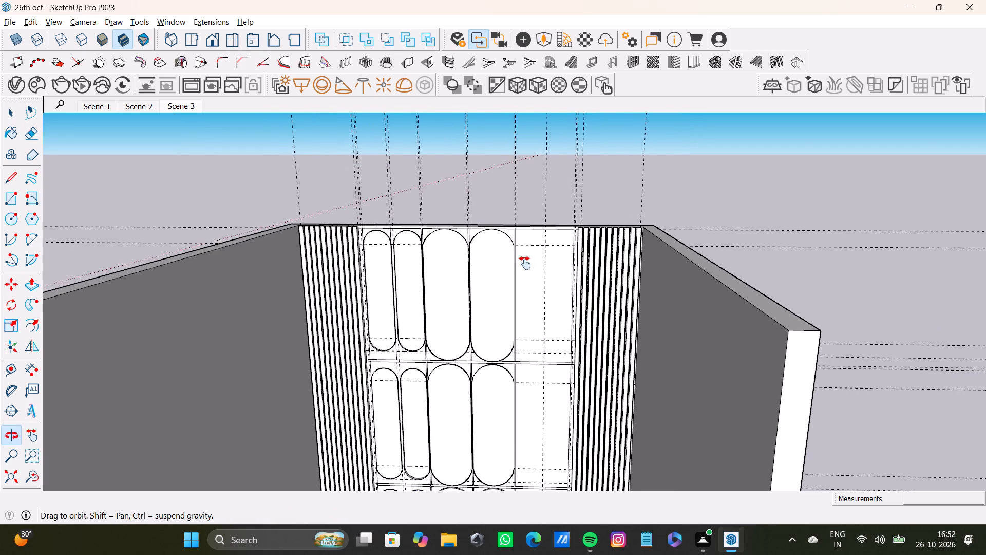
shift+middle_drag(525, 263, 514, 263)
key(r)
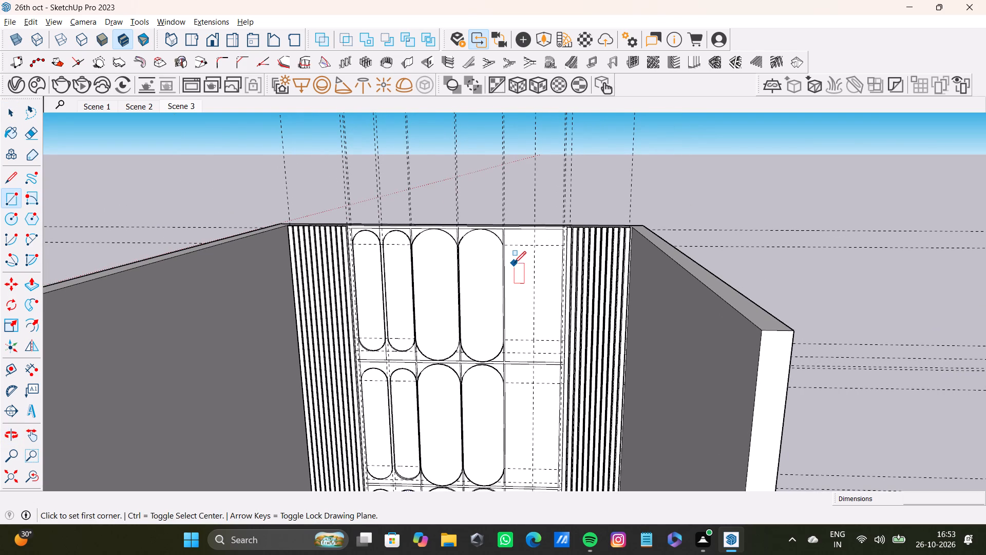
scroll(509, 260, up, 3)
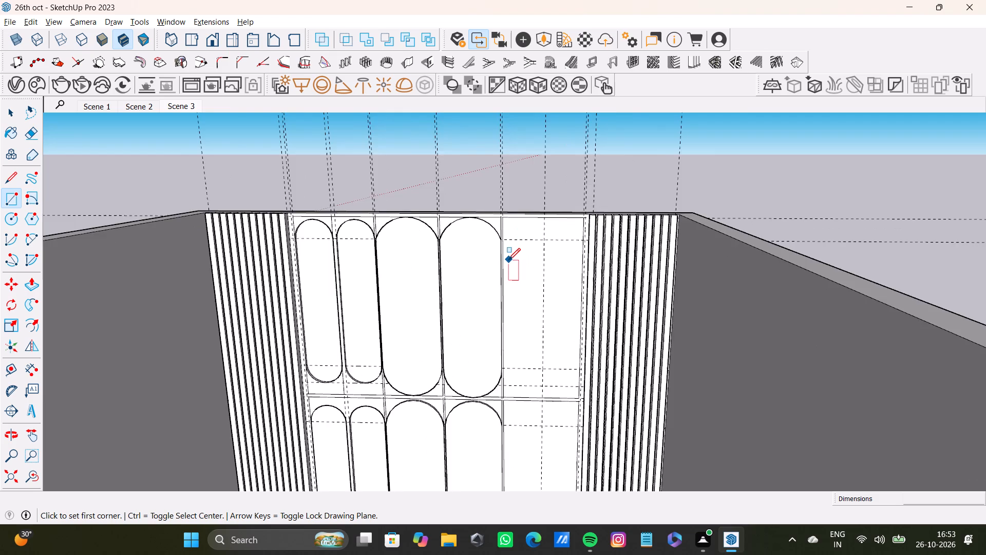
scroll(508, 260, up, 6)
click(500, 227)
scroll(517, 262, down, 4)
middle_drag(526, 290, 528, 253)
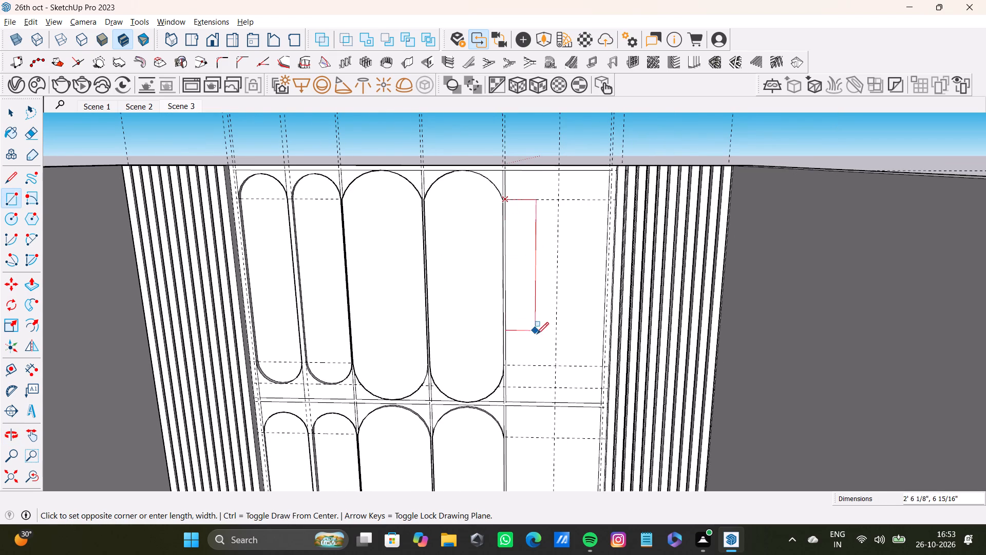
click(554, 365)
Add a vertical guide 1" from the new rectangle's edge on the panel's centre line, towards the end strips.
scroll(541, 345, down, 5)
shift+middle_drag(538, 342, 523, 372)
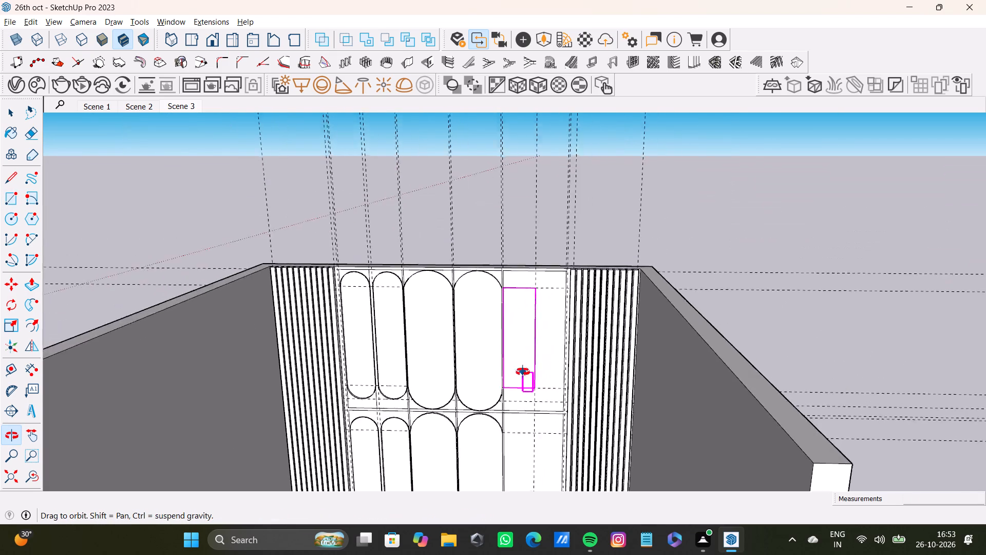
shift+middle_drag(523, 372, 518, 361)
shift+scroll(524, 315, up, 9)
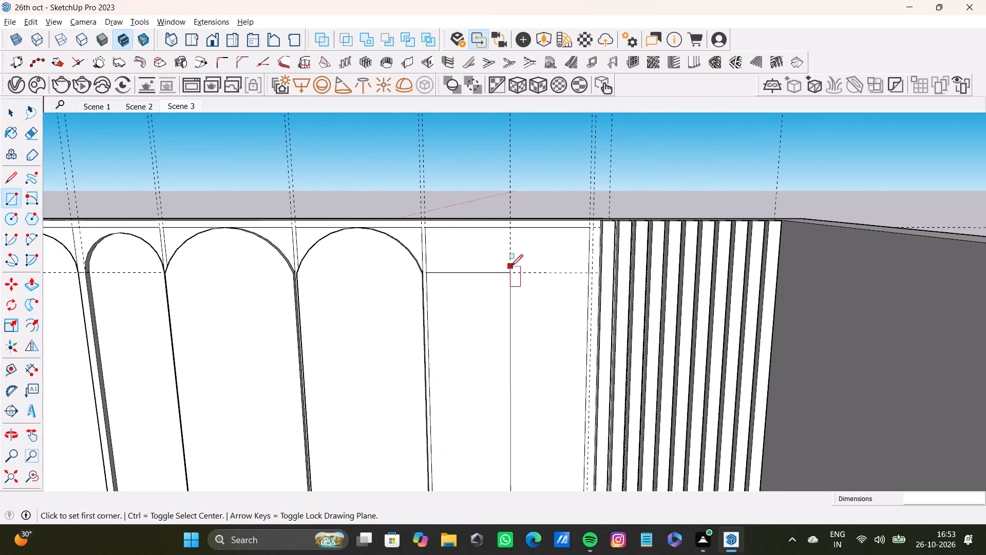
key(space)
key(t)
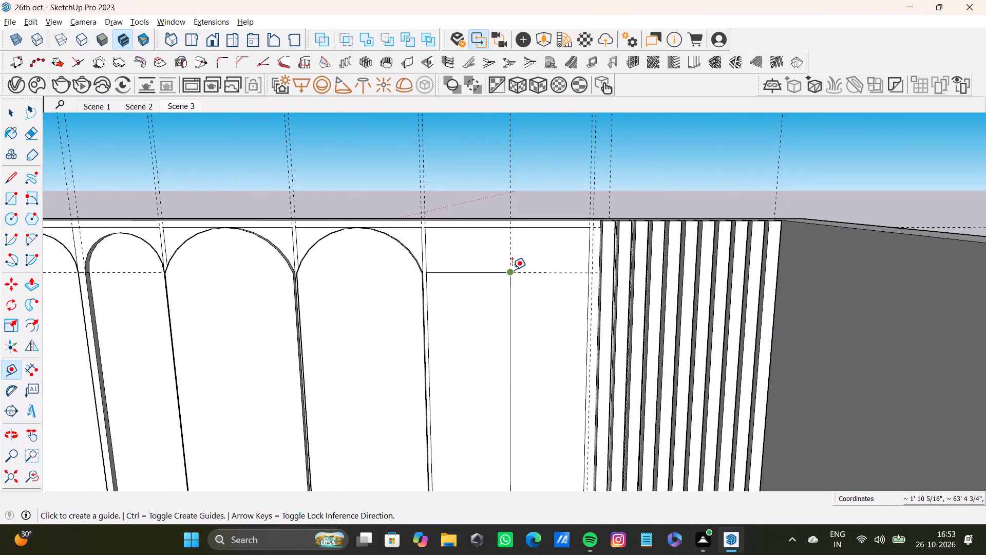
scroll(513, 270, up, 2)
click(510, 263)
click(521, 268)
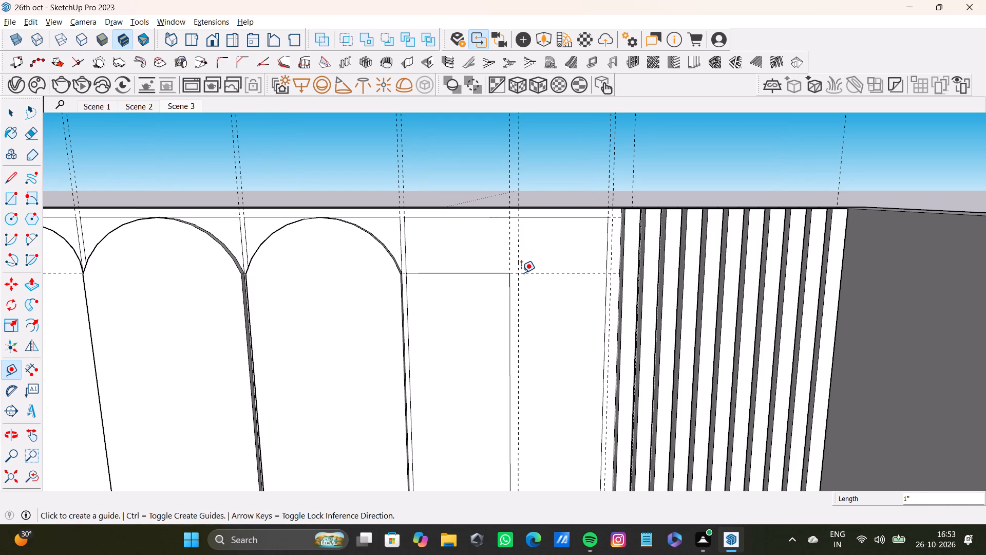
Draw the second top-row rectangle from the new offset guide to the panel's outer edge, between the same horizontal guides.
scroll(521, 273, down, 12)
middle_drag(521, 308, 525, 253)
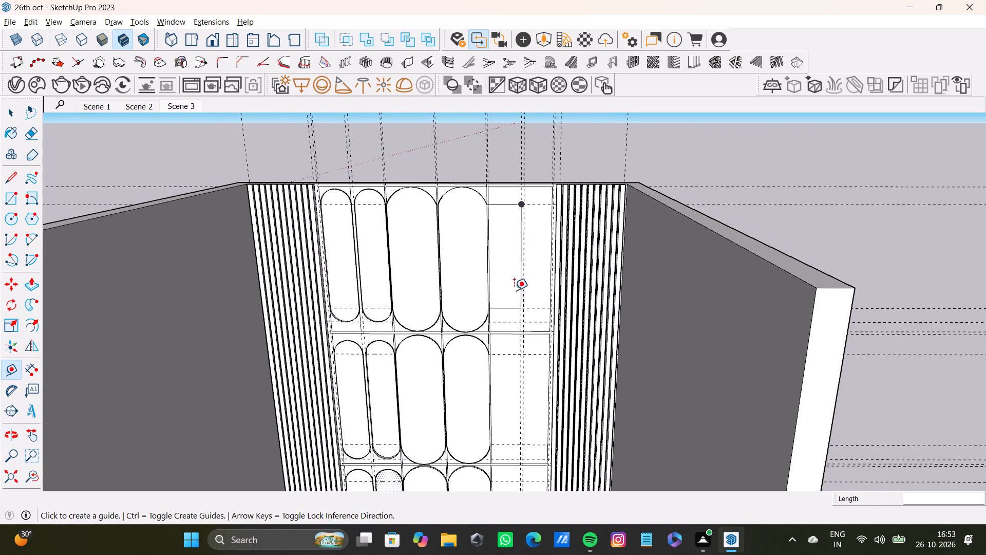
scroll(514, 291, down, 4)
middle_click(514, 318)
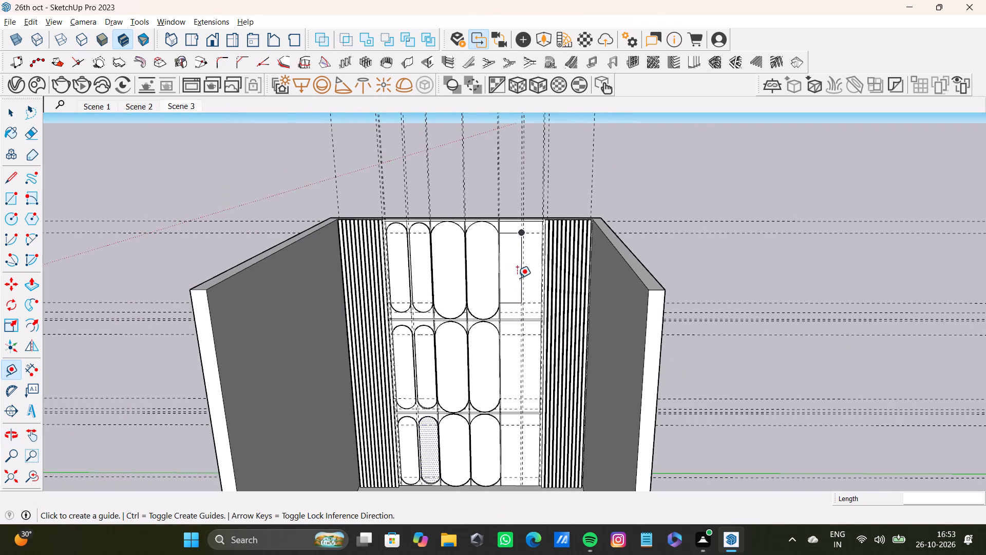
scroll(519, 240, up, 12)
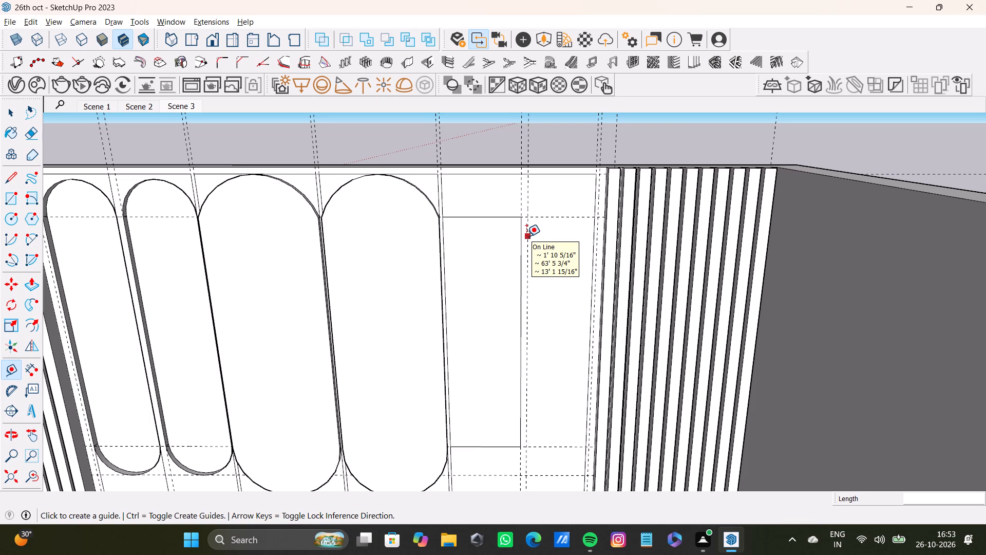
key(r)
scroll(528, 235, up, 5)
click(526, 213)
scroll(568, 230, down, 9)
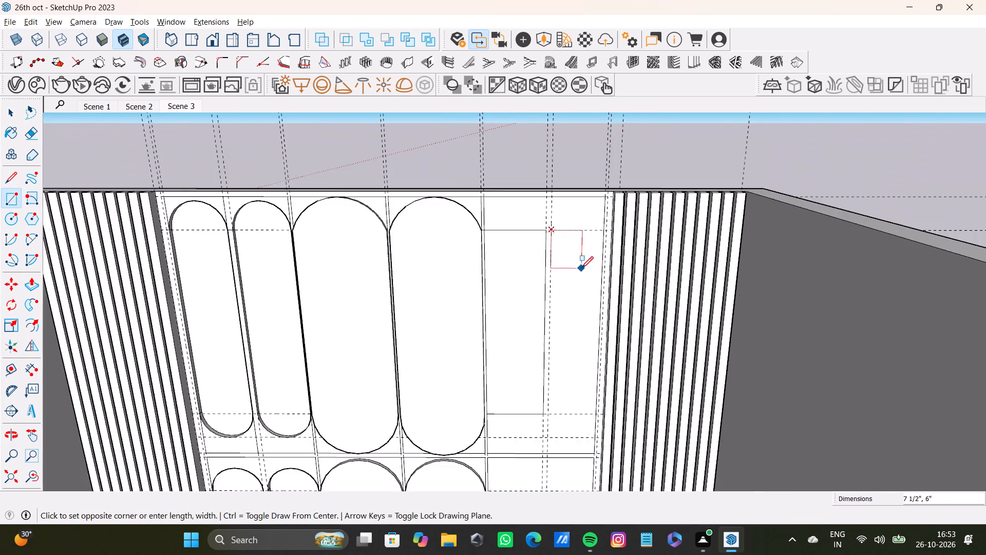
scroll(581, 268, down, 2)
middle_drag(582, 283, 583, 244)
click(594, 386)
Draw a rectangle between the horizontal guides in the first half of the empty middle-row end panel, ending at the centre guide.
scroll(594, 386, down, 2)
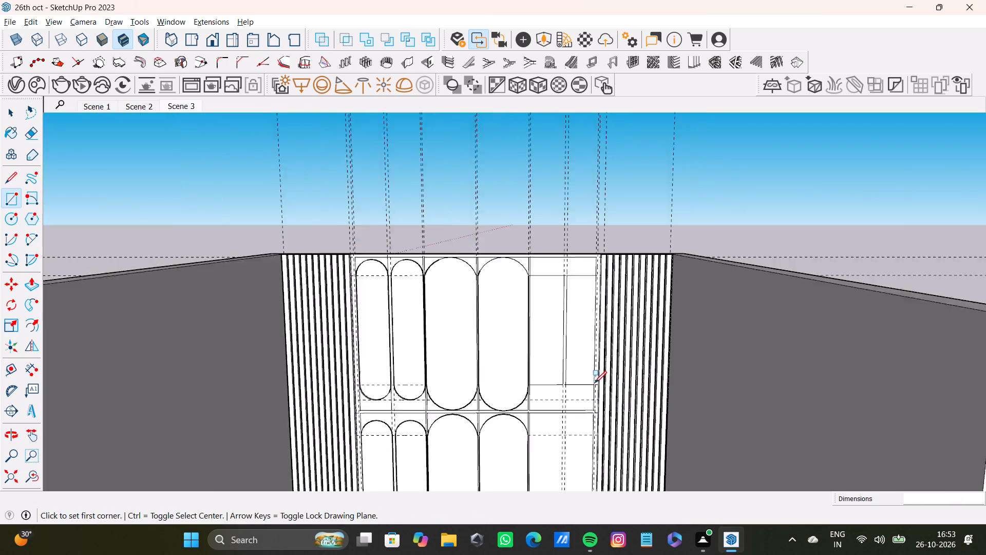
scroll(595, 383, down, 4)
shift+middle_drag(595, 380, 600, 290)
scroll(577, 349, up, 7)
shift+middle_drag(564, 340, 559, 258)
scroll(544, 254, up, 4)
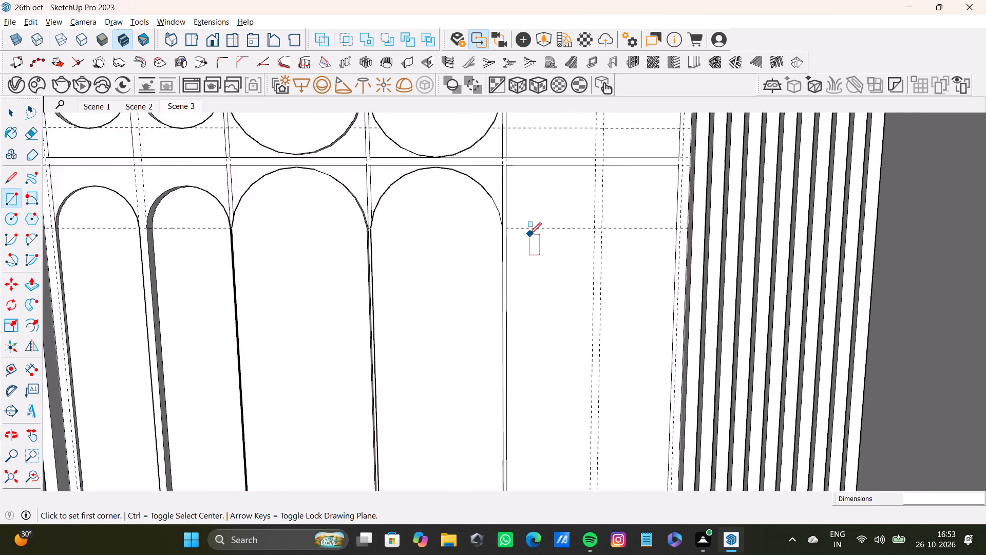
scroll(529, 234, up, 5)
click(496, 227)
scroll(546, 288, down, 4)
shift+middle_drag(552, 341, 570, 217)
shift+scroll(570, 217, up, 1)
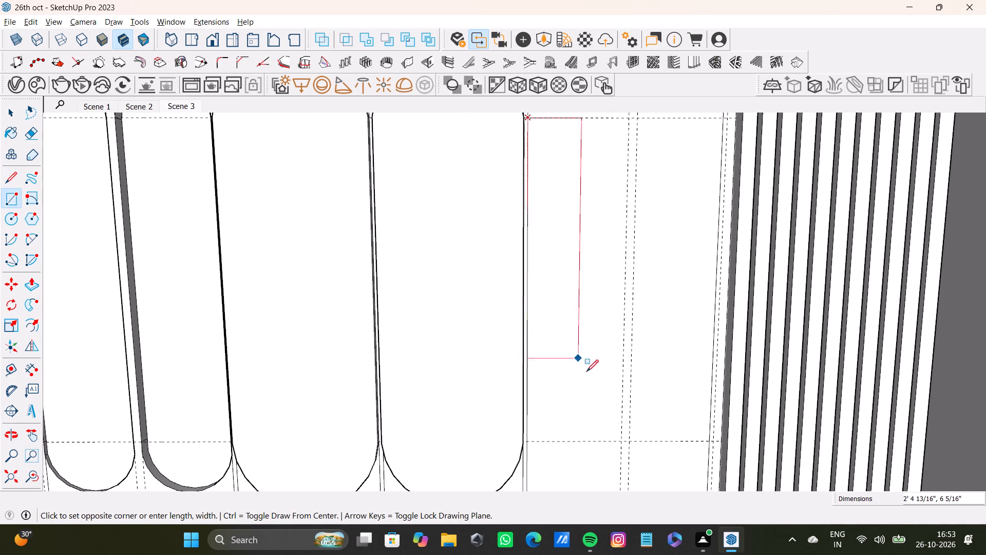
click(622, 438)
Draw the second middle-row rectangle, about 3' 4" by 10 1/8", from the offset guide to the panel's outer edge.
scroll(622, 407, down, 4)
shift+middle_drag(621, 372, 556, 392)
scroll(571, 239, up, 4)
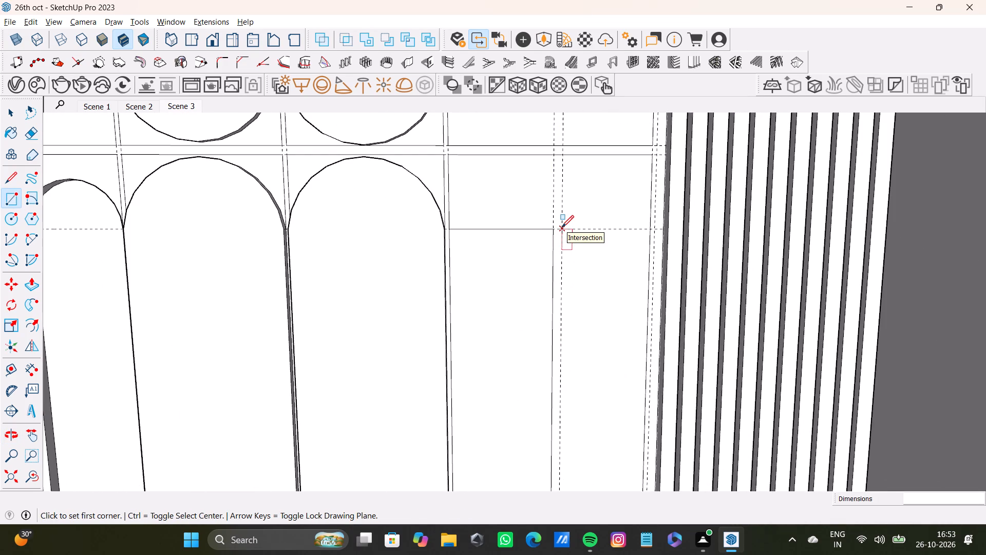
click(562, 227)
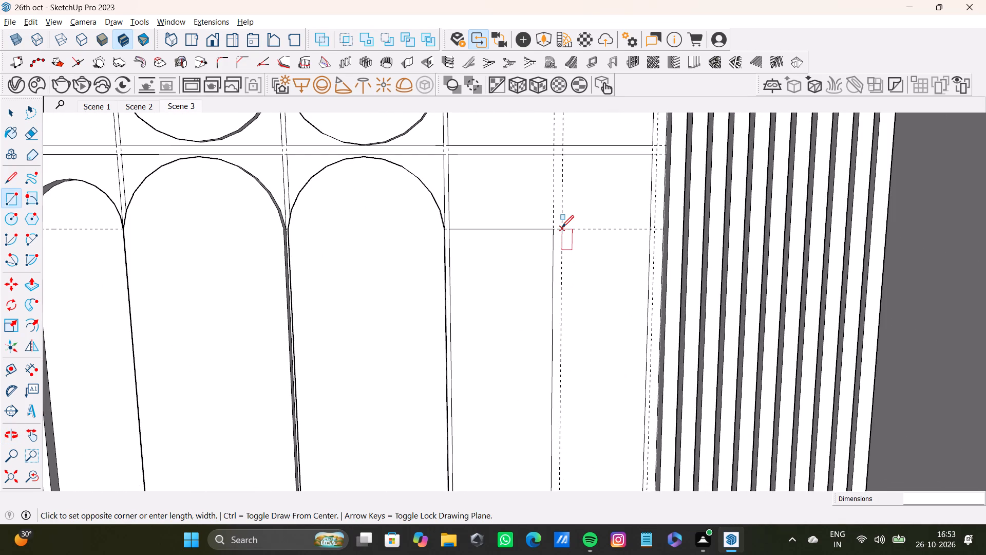
scroll(583, 246, down, 6)
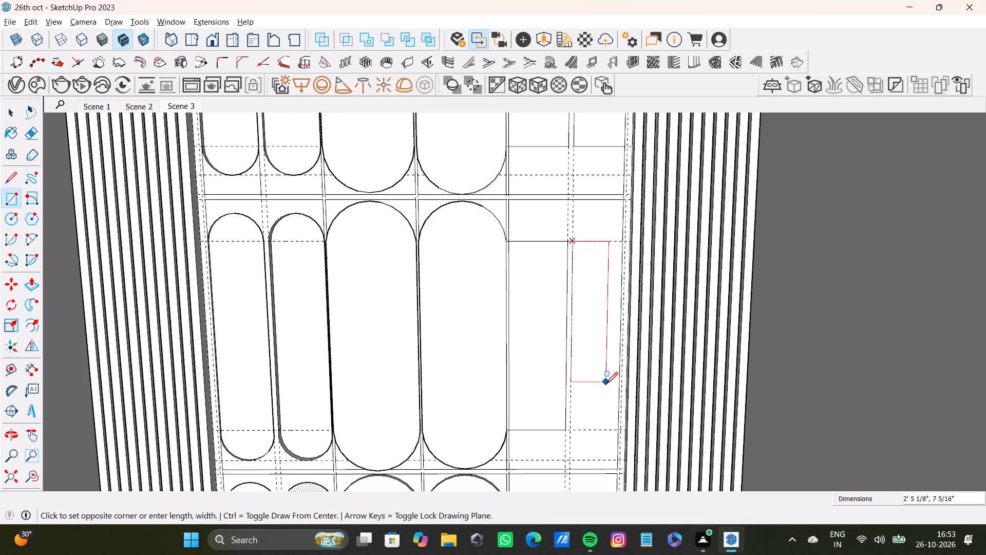
scroll(608, 391, down, 3)
scroll(613, 422, up, 7)
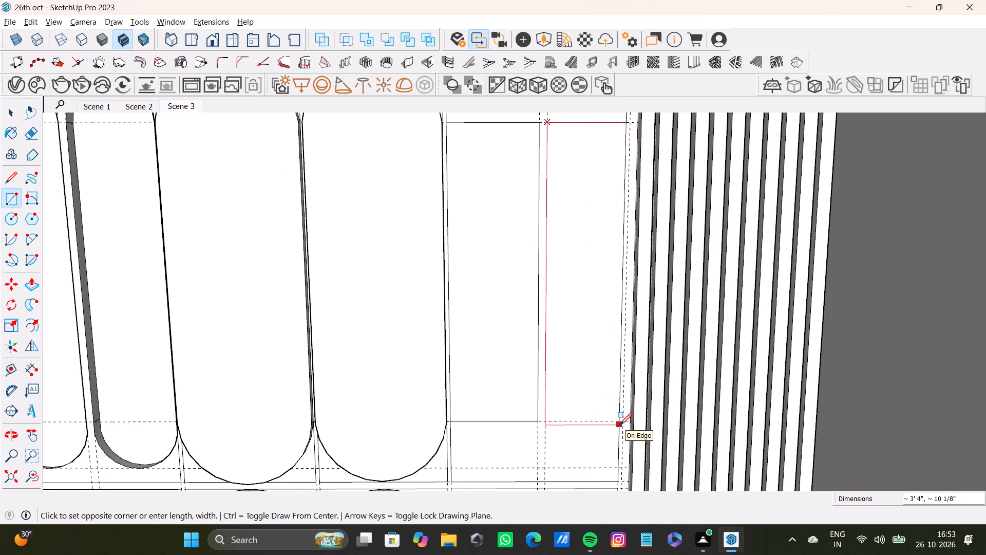
click(618, 424)
Draw a rectangle about 2' 11 1/4" by 11 7/8" in the first half of the empty bottom-row end panel, ending at the centre guide.
scroll(612, 416, down, 8)
shift+middle_drag(568, 374, 597, 322)
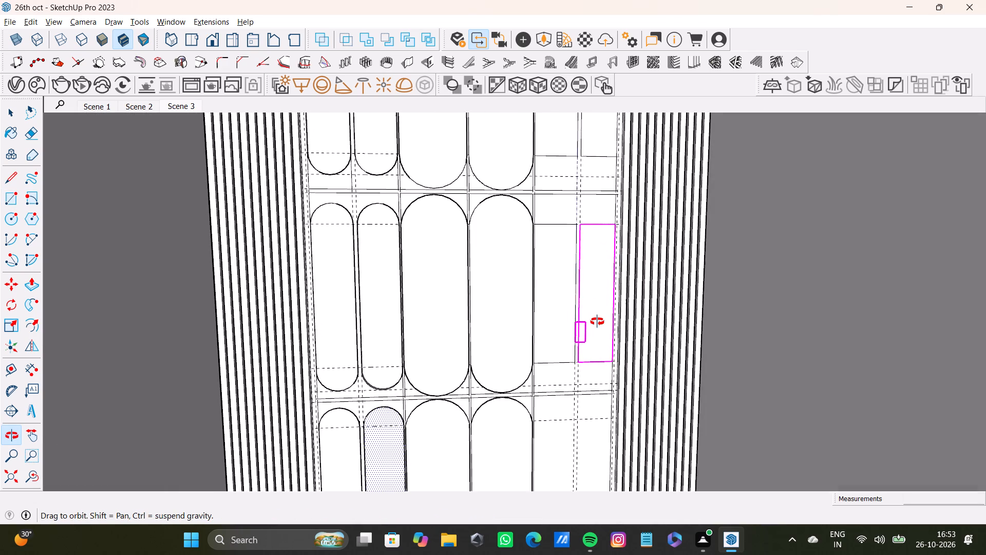
shift+middle_drag(597, 322, 592, 298)
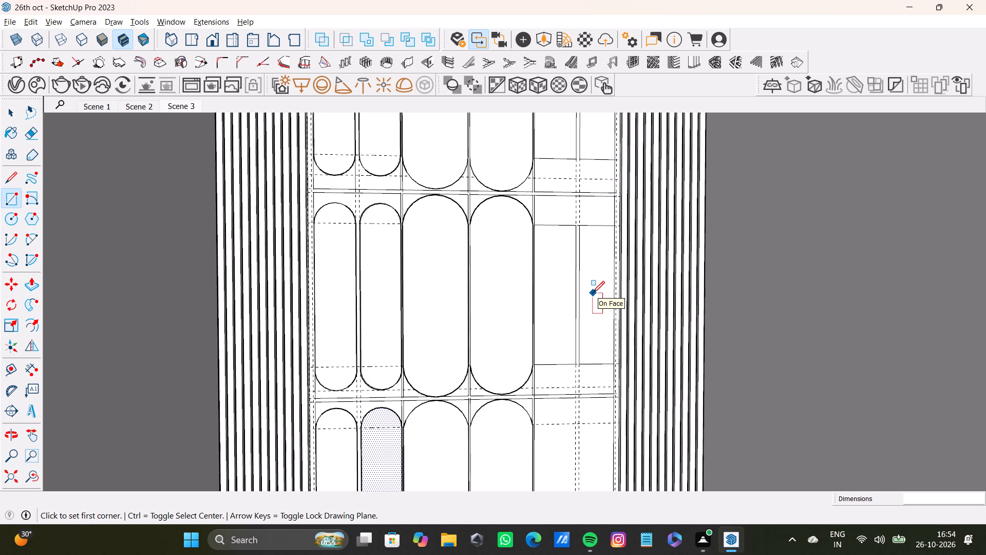
scroll(597, 354, down, 7)
middle_drag(576, 374, 563, 394)
scroll(565, 396, up, 8)
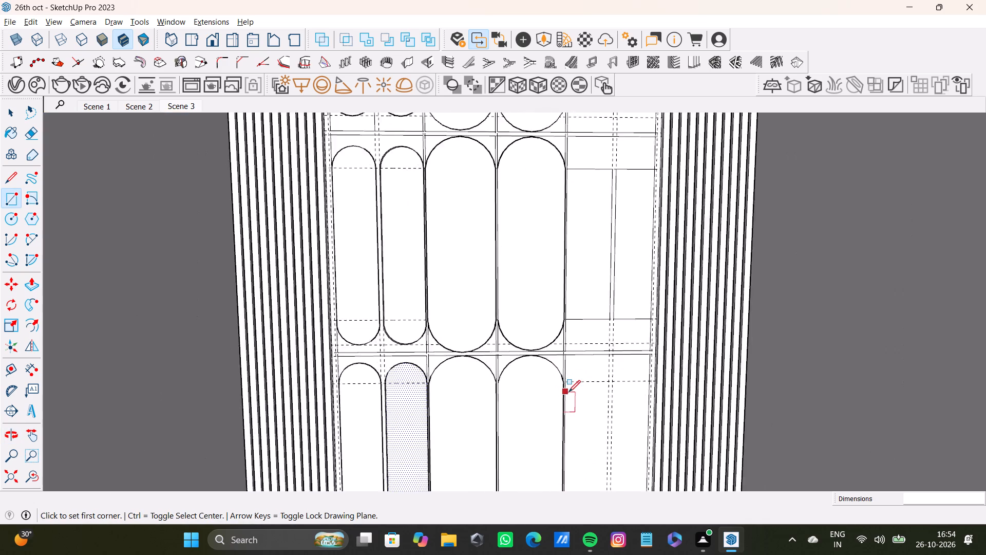
scroll(568, 392, up, 2)
scroll(568, 392, down, 2)
middle_drag(569, 389, 548, 347)
scroll(547, 360, up, 13)
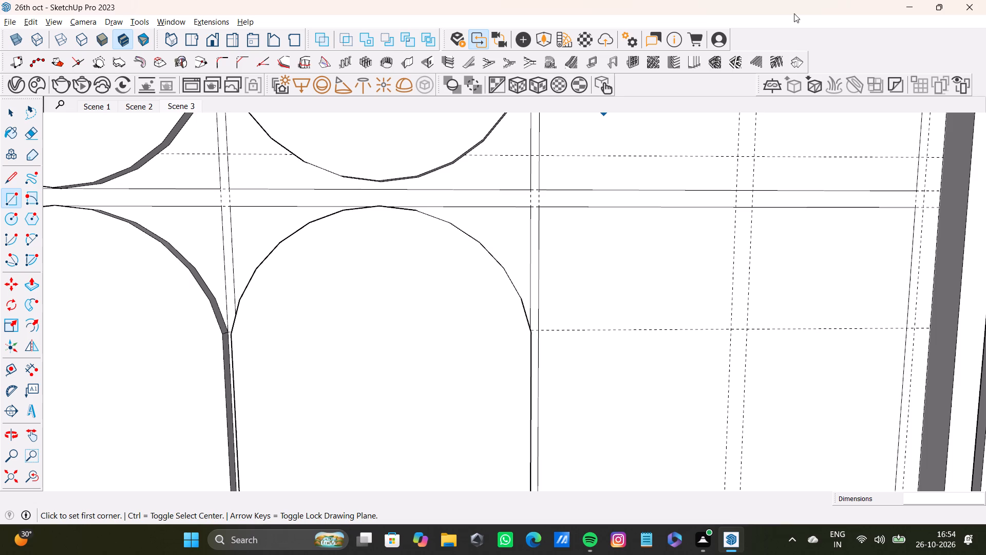
scroll(494, 328, down, 19)
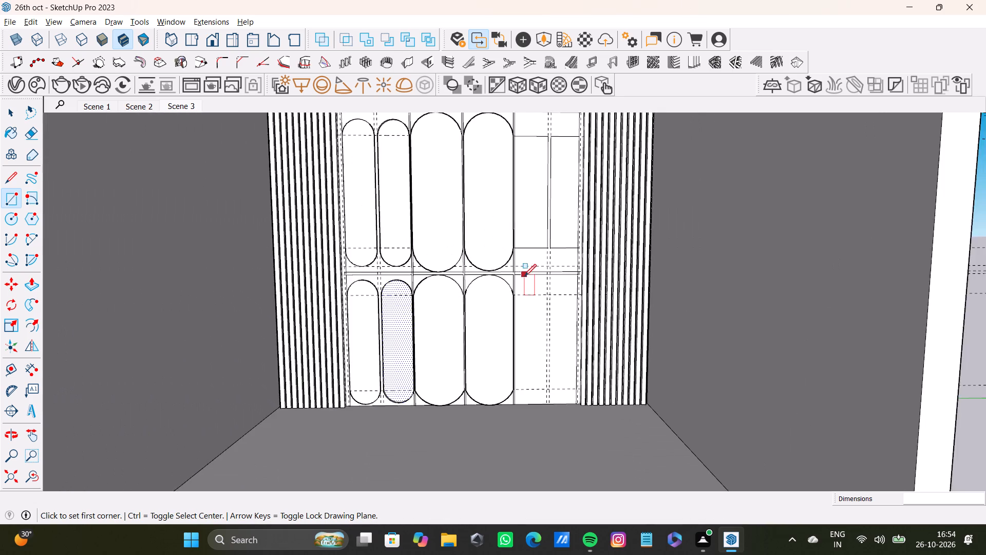
shift+middle_drag(524, 276, 496, 270)
scroll(513, 381, up, 16)
click(448, 225)
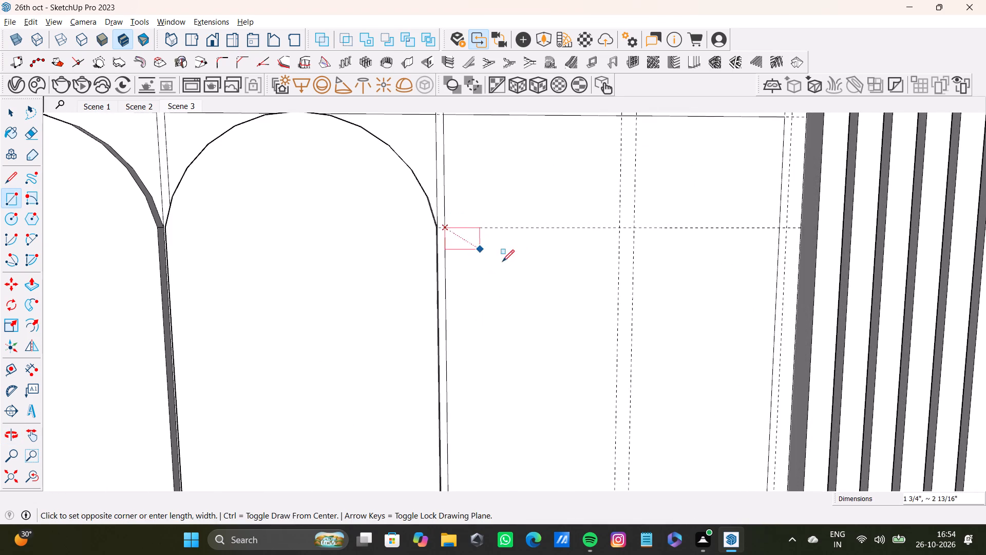
scroll(508, 262, down, 4)
middle_drag(534, 275, 525, 180)
scroll(540, 388, down, 2)
shift+middle_drag(541, 394, 542, 323)
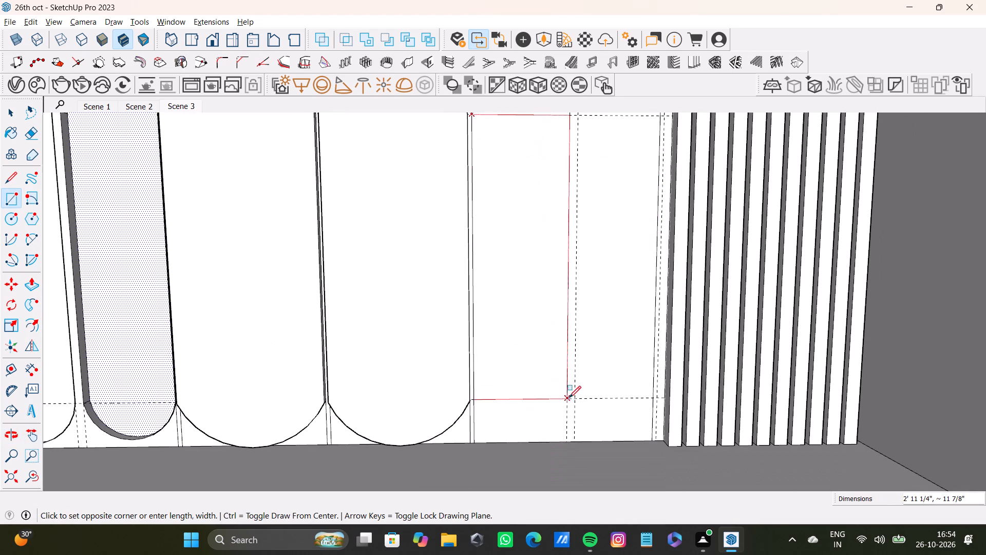
click(569, 397)
Draw the second bottom-row rectangle, about 2' 11 1/4" by 10 1/8", from the offset guide to the panel's outer edge.
scroll(562, 349, down, 4)
shift+middle_drag(563, 305, 482, 341)
scroll(505, 232, up, 9)
click(473, 224)
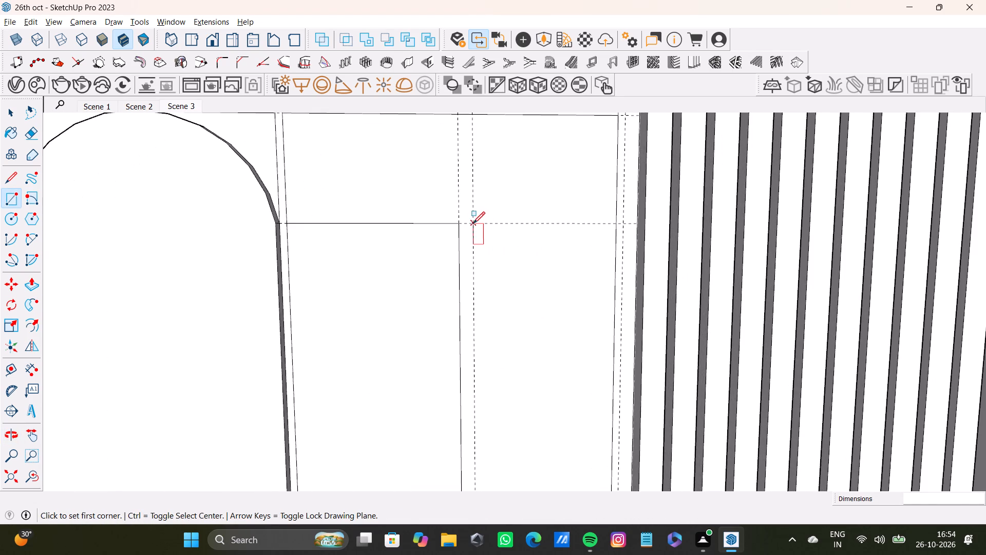
scroll(538, 258, down, 4)
shift+middle_drag(544, 313, 548, 180)
scroll(578, 338, down, 3)
click(587, 410)
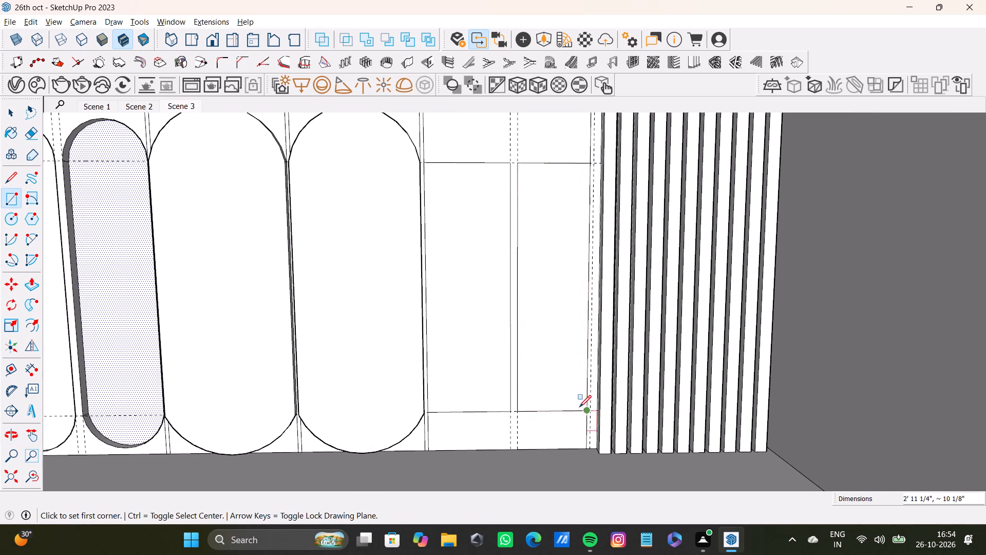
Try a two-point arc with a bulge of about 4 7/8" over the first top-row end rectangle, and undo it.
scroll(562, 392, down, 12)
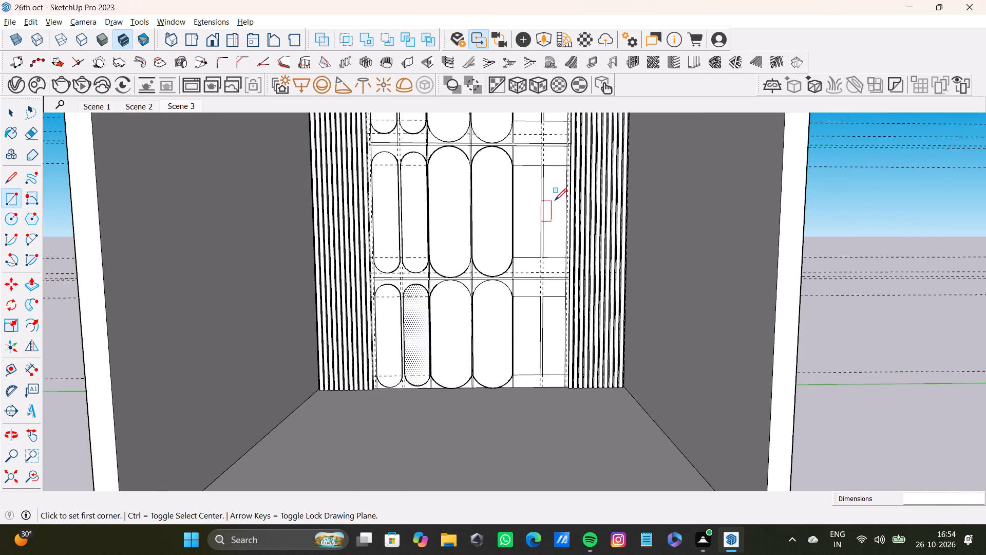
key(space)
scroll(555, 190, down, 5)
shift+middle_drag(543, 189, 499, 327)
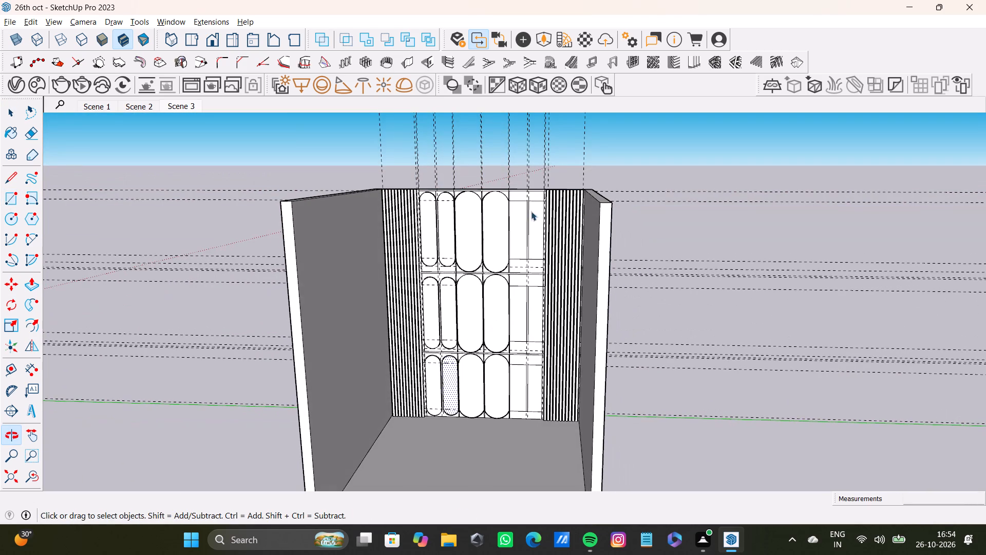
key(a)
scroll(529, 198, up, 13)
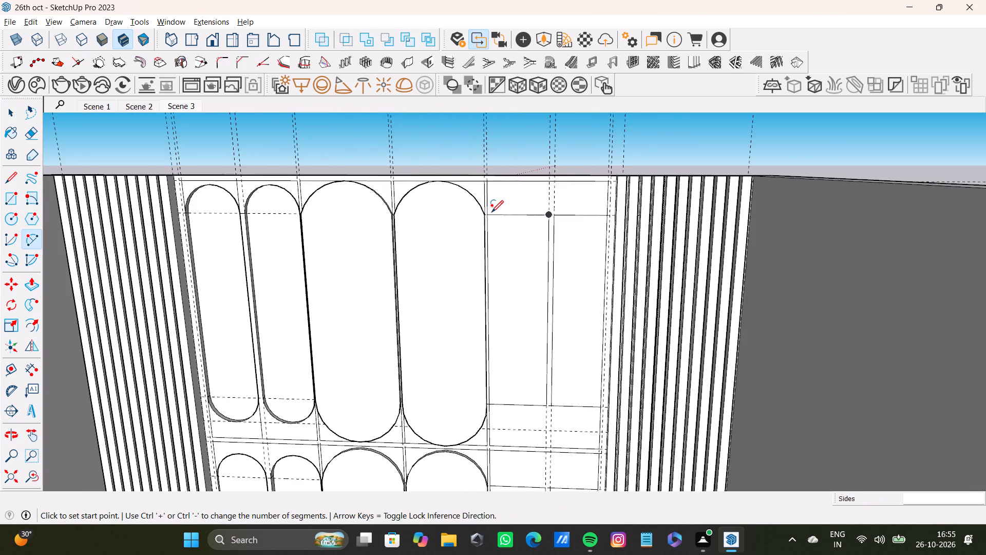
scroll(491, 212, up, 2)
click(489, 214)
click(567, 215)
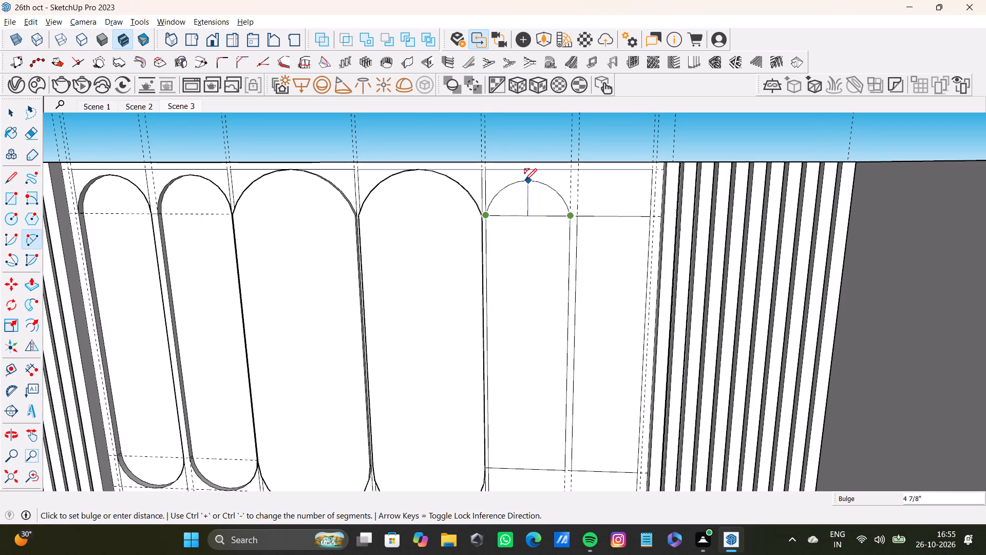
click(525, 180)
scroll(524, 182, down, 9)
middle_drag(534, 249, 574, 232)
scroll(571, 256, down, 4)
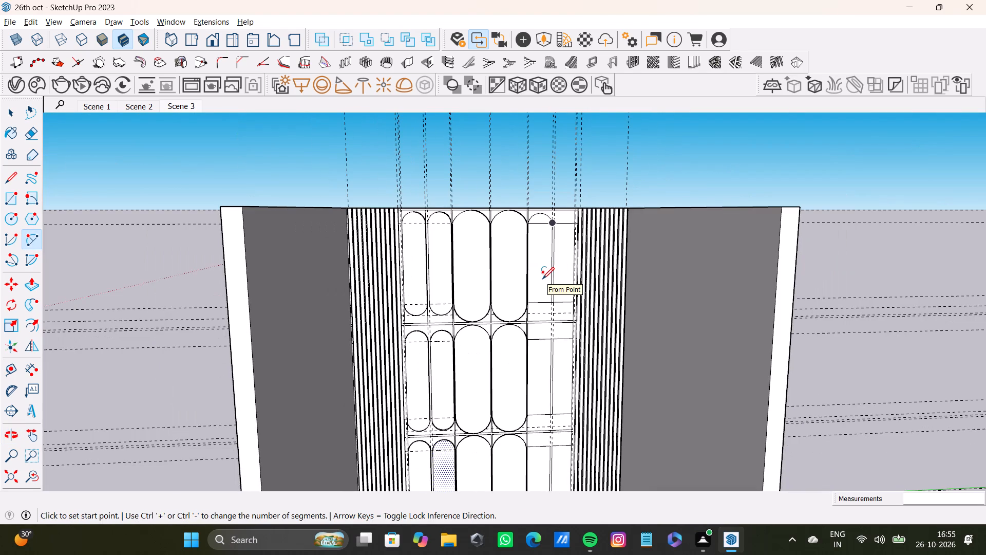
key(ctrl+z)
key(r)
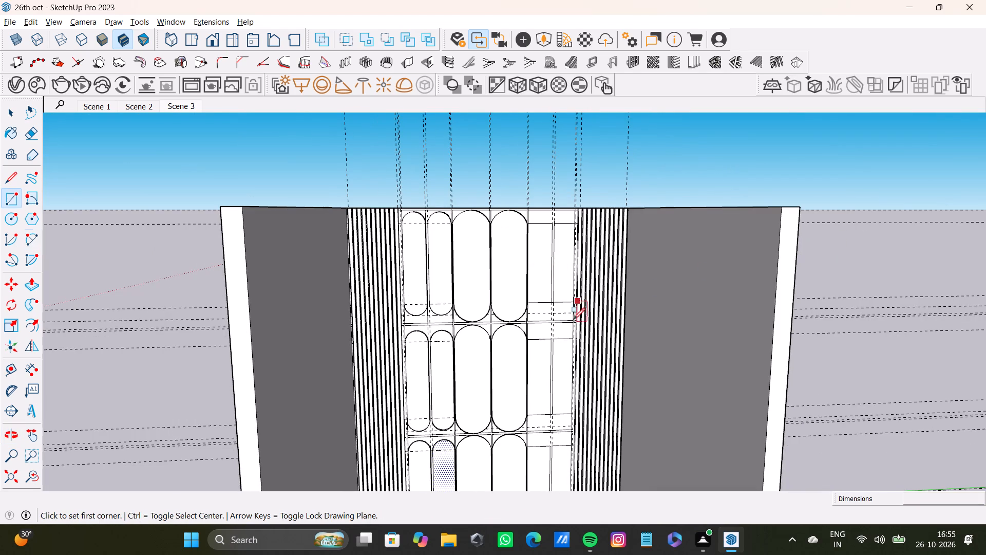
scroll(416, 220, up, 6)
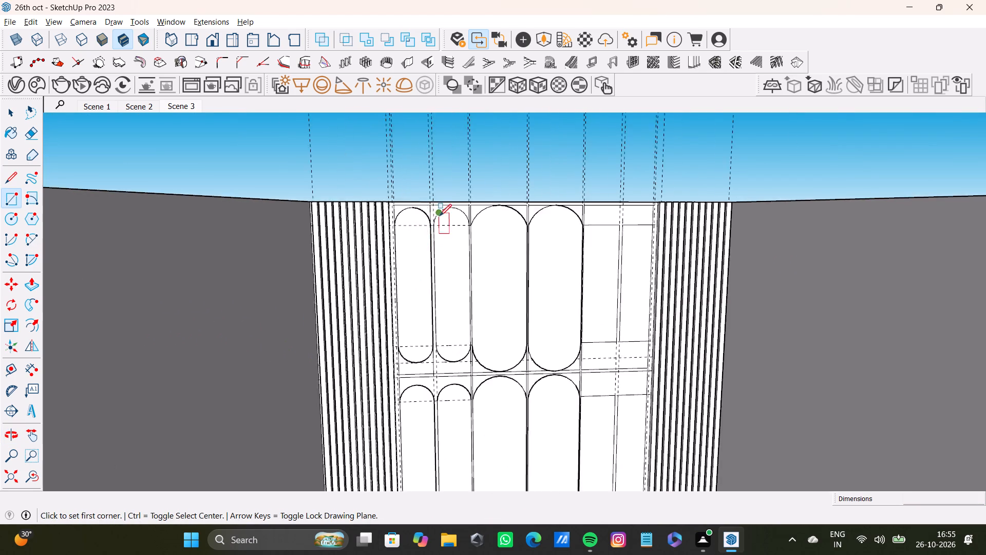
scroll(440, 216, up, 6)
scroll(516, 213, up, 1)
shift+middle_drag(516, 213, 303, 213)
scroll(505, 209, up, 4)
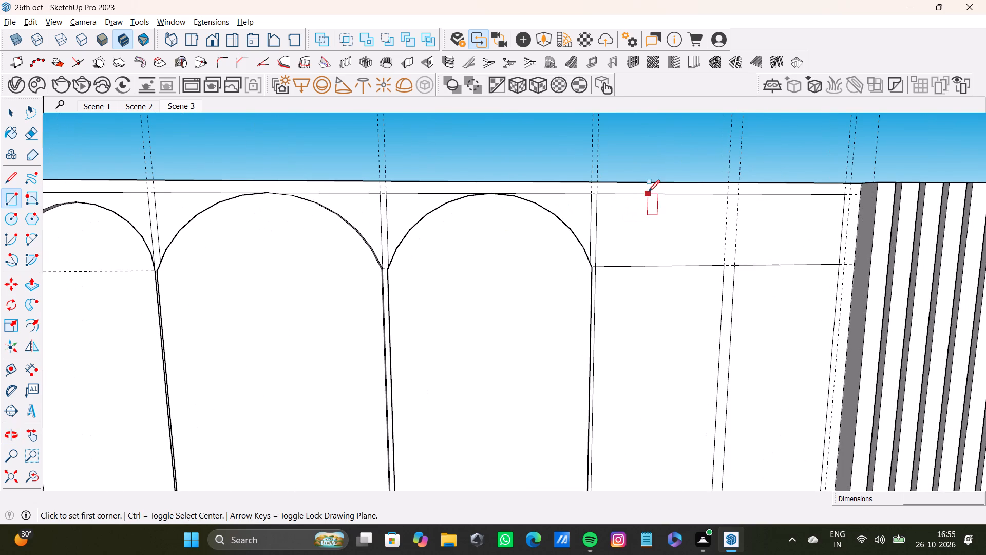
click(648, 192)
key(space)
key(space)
Add a horizontal guide offset from the top row's upper edge line, level with the tops of the finished narrow arches.
key(t)
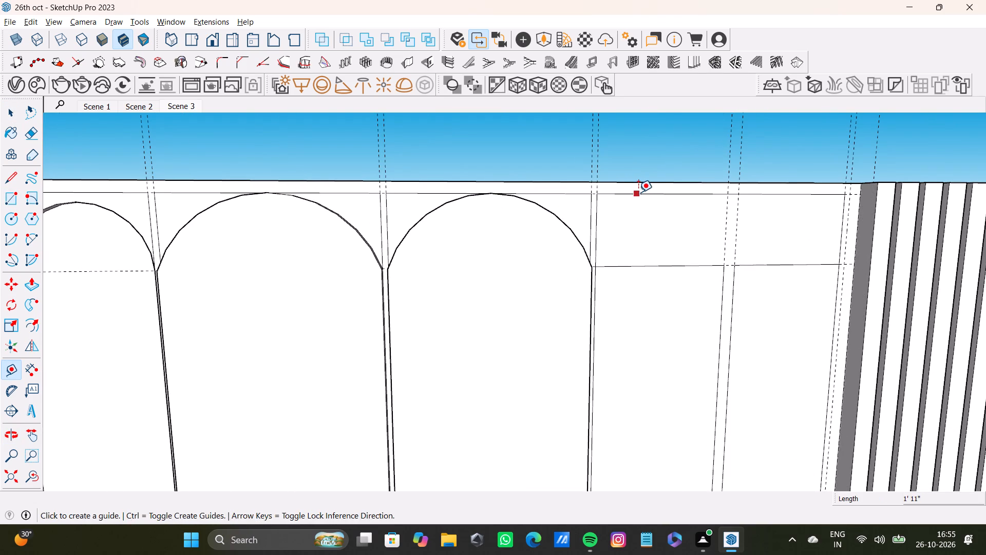
click(640, 192)
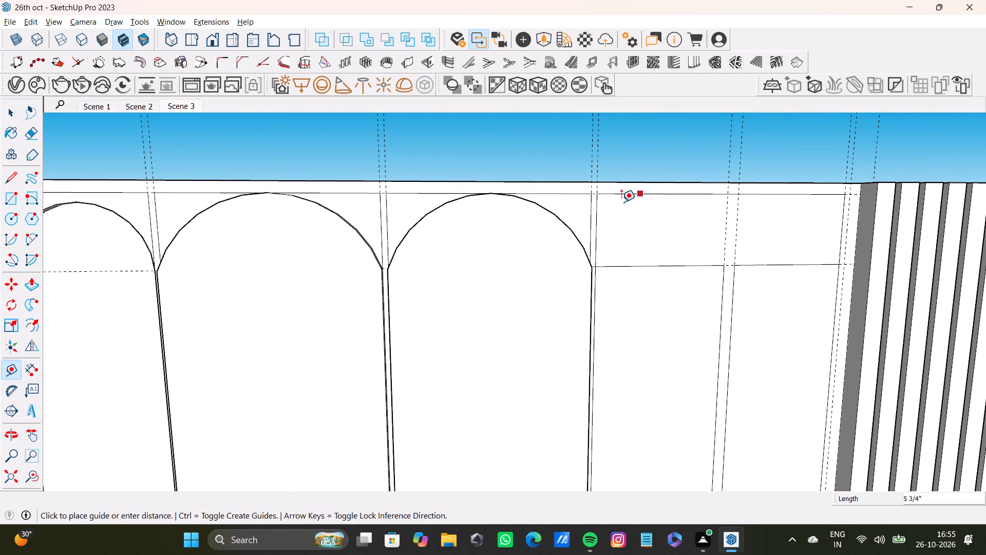
scroll(632, 207, down, 4)
middle_drag(600, 214, 573, 206)
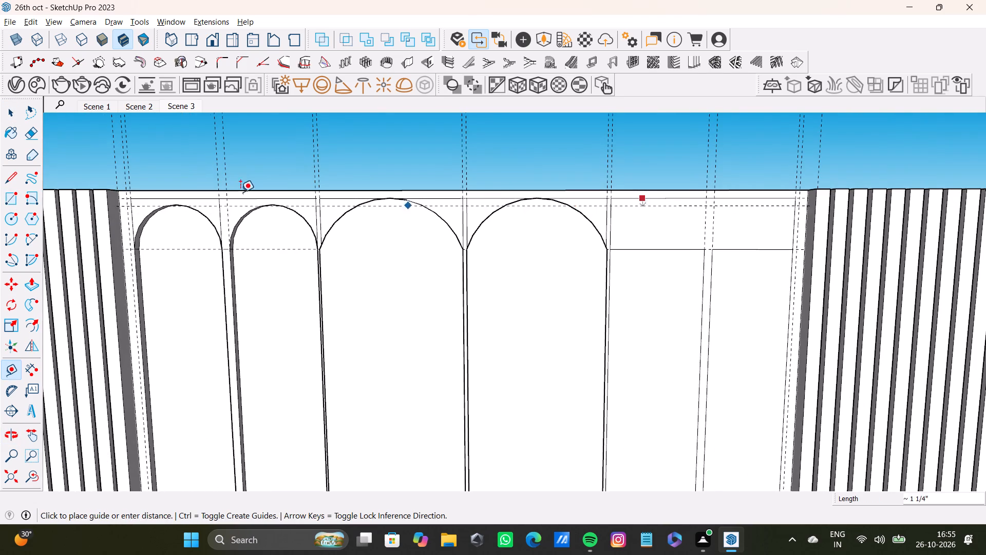
click(272, 207)
Draw a two-point arc across the top edge of the first top-row end rectangle, bulging up to the horizontal guide.
scroll(311, 238, down, 8)
middle_drag(381, 263, 382, 269)
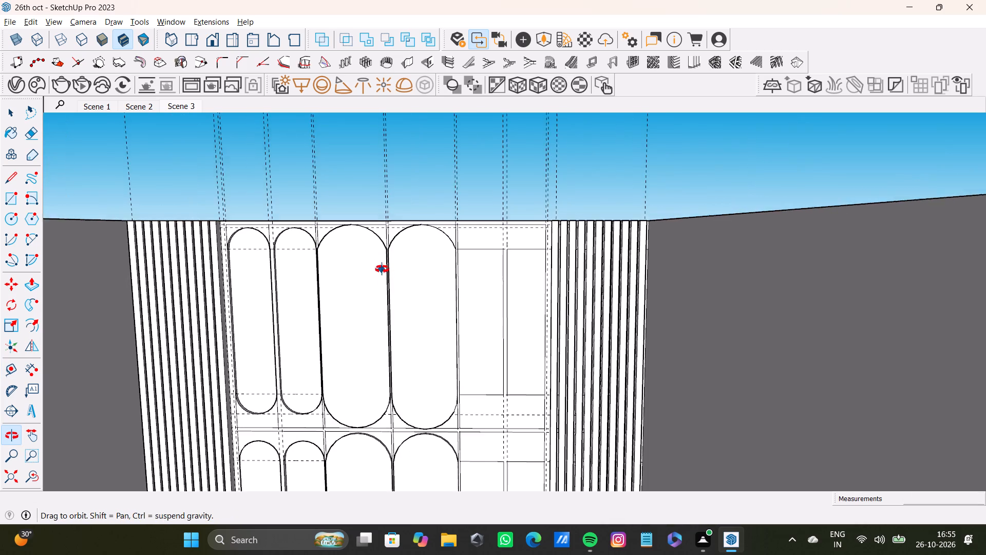
middle_drag(382, 269, 351, 318)
key(a)
scroll(488, 270, up, 5)
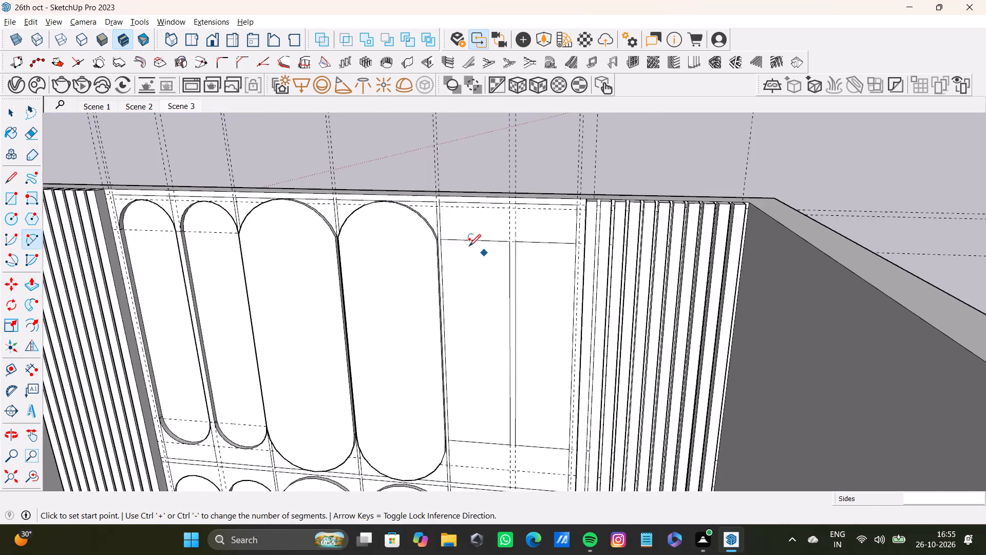
scroll(469, 246, up, 8)
click(427, 240)
click(601, 245)
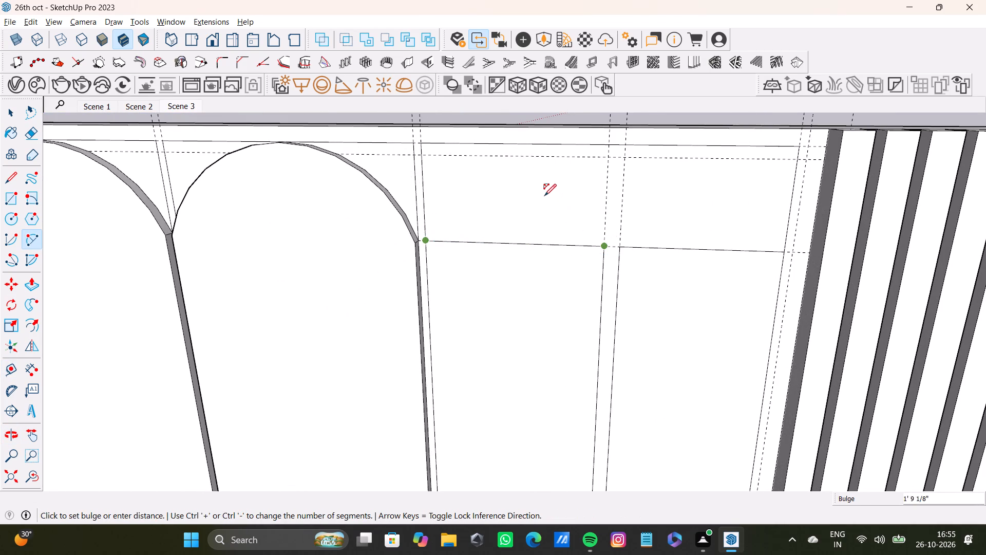
click(532, 160)
Draw a two-point arc across the top edge of the second top-row end rectangle, with a bulge of about 5 5/8".
scroll(533, 158, down, 8)
middle_drag(562, 214, 625, 220)
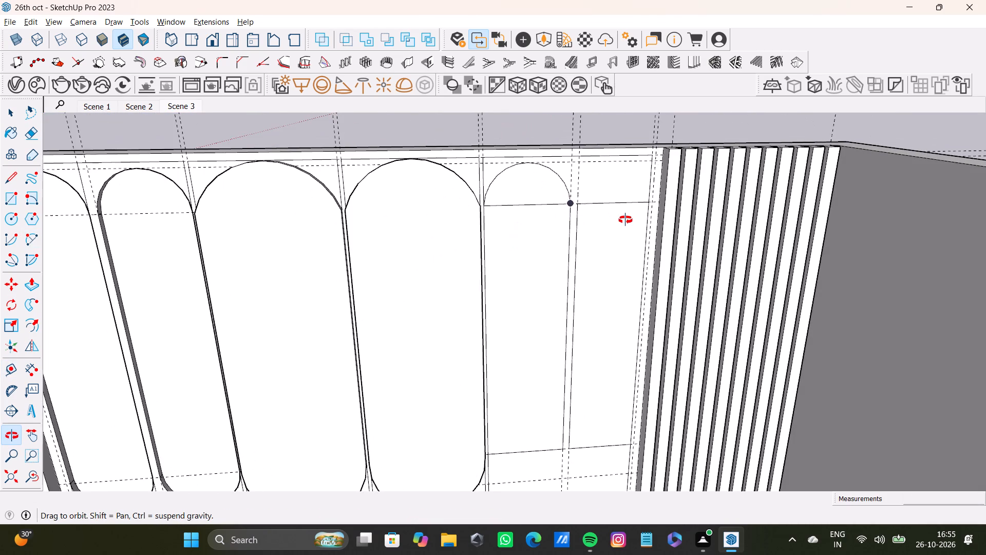
middle_drag(625, 220, 539, 256)
scroll(478, 242, up, 8)
click(489, 235)
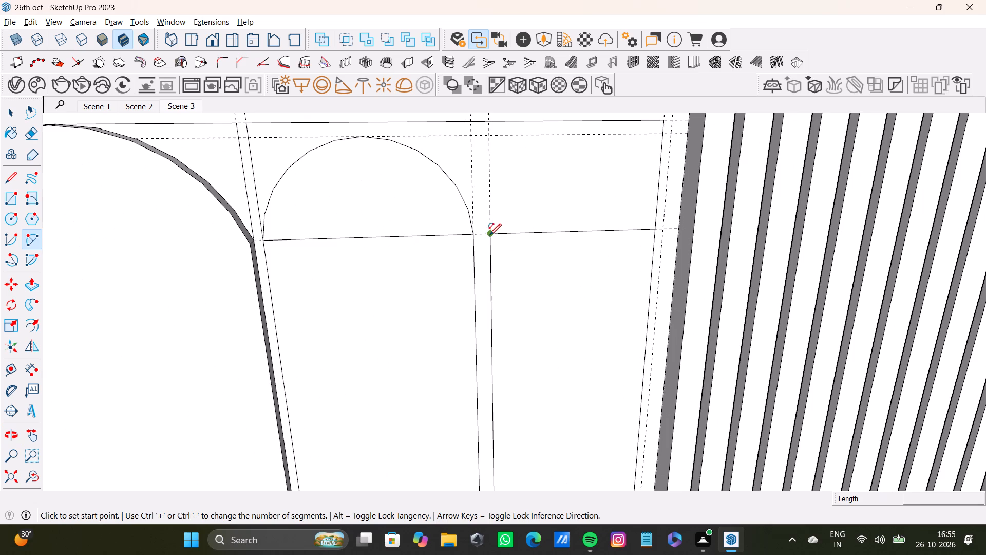
click(655, 227)
click(587, 134)
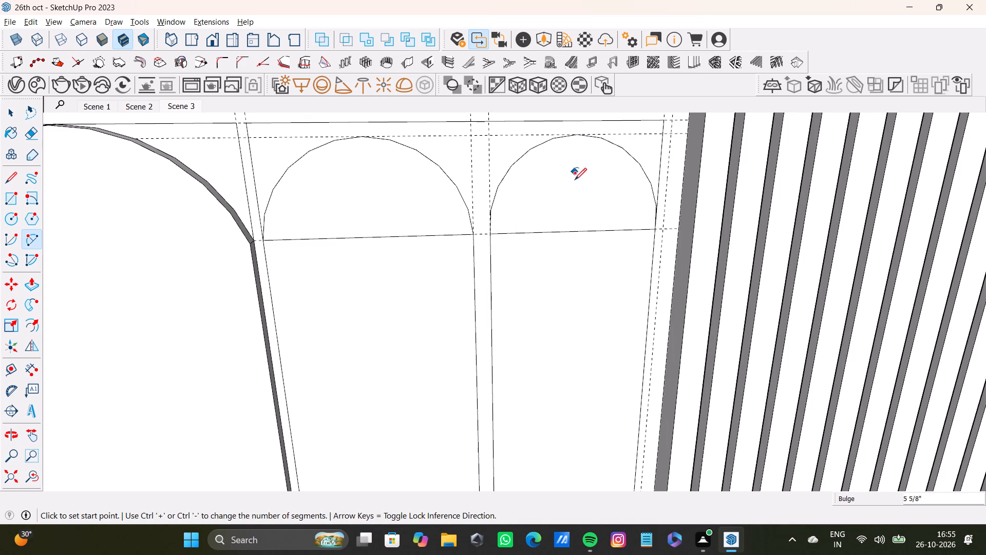
Draw downward arcs on the bottom edges of both top-row end rectangles, each bulging to the lower horizontal guide.
scroll(575, 194, down, 19)
scroll(497, 354, up, 8)
middle_drag(504, 352, 499, 349)
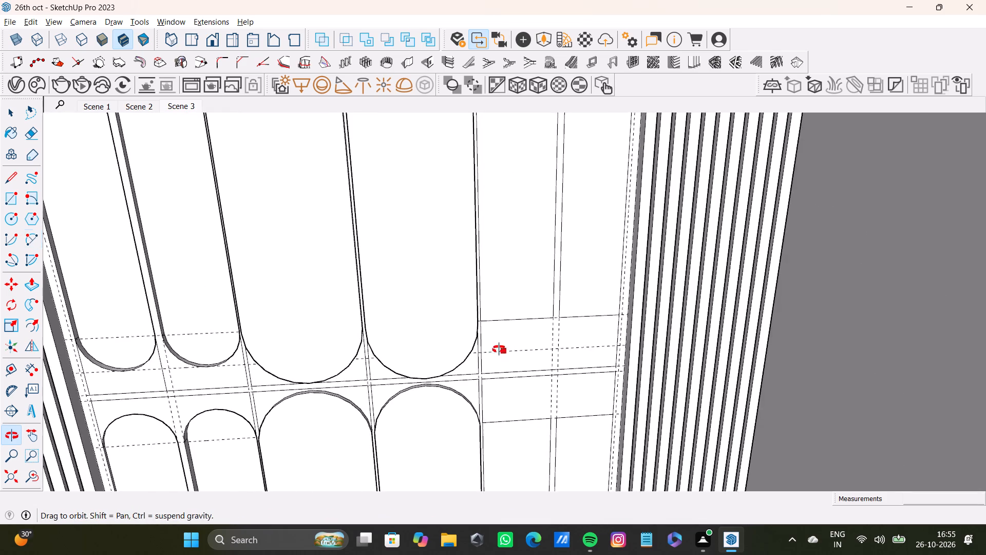
middle_drag(499, 349, 483, 336)
scroll(479, 321, up, 6)
click(482, 318)
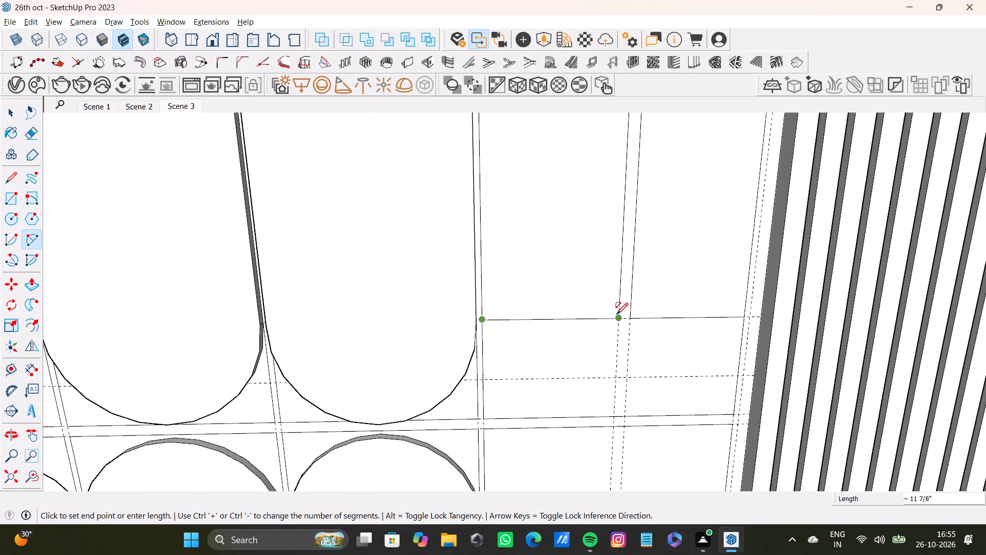
click(617, 314)
click(558, 377)
click(630, 319)
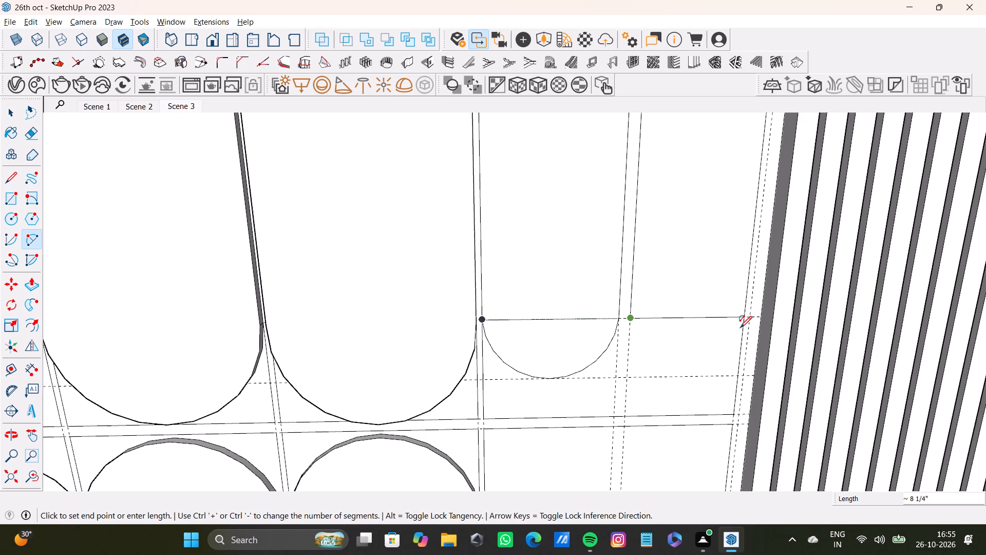
click(747, 314)
click(701, 376)
Draw an upward arc on the top edge of the first middle-row end rectangle, with a bulge of about 5 15/16".
scroll(596, 346, down, 8)
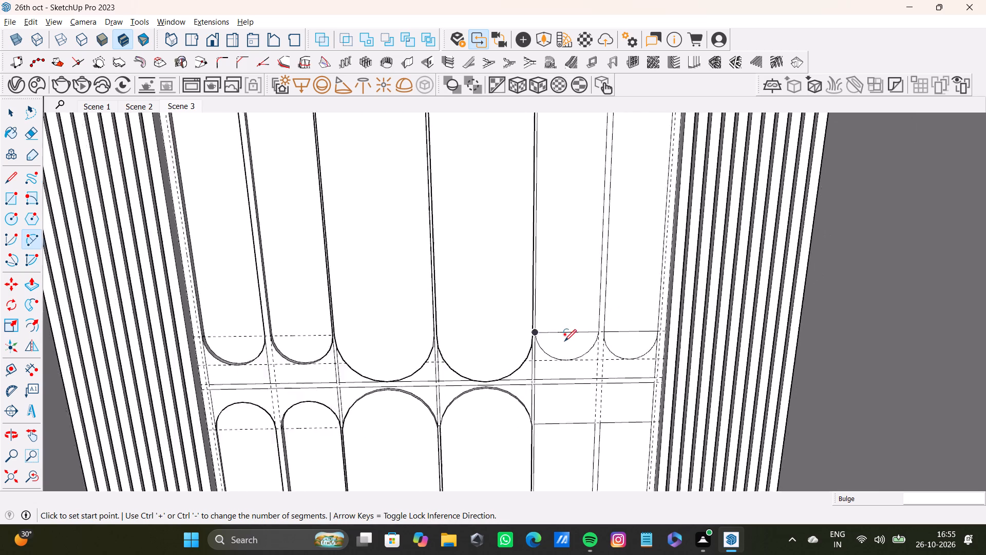
scroll(564, 341, down, 6)
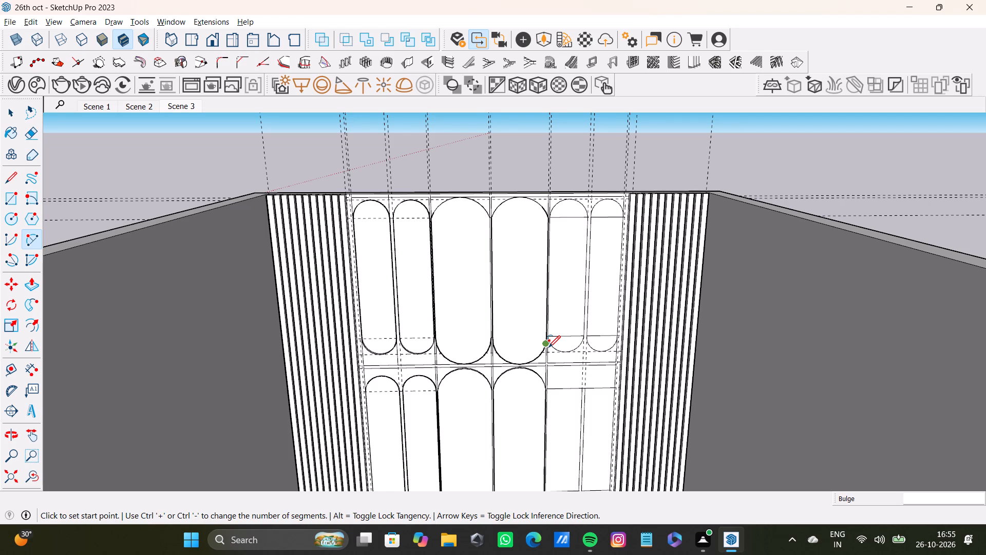
scroll(519, 394, down, 8)
shift+middle_drag(530, 417, 508, 347)
scroll(519, 333, up, 2)
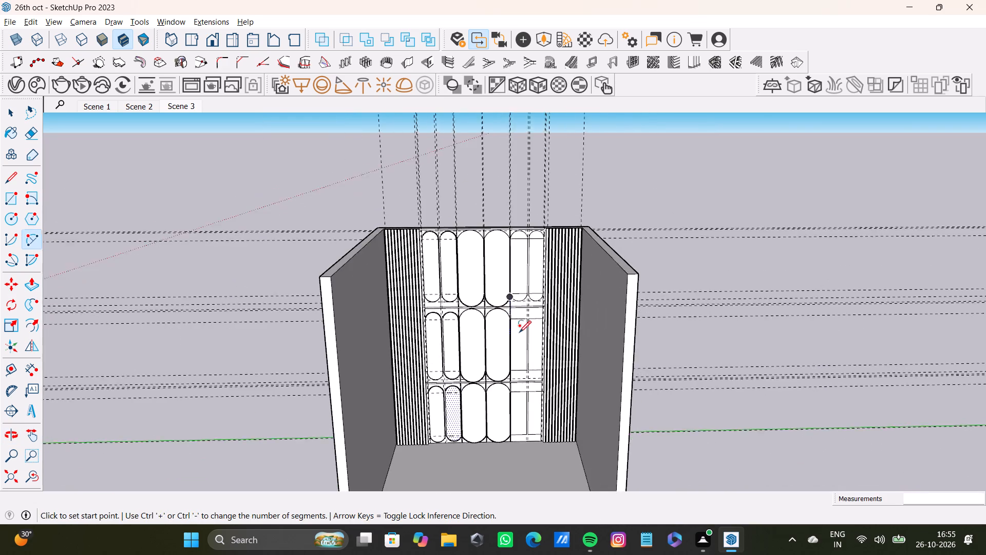
scroll(519, 332, up, 8)
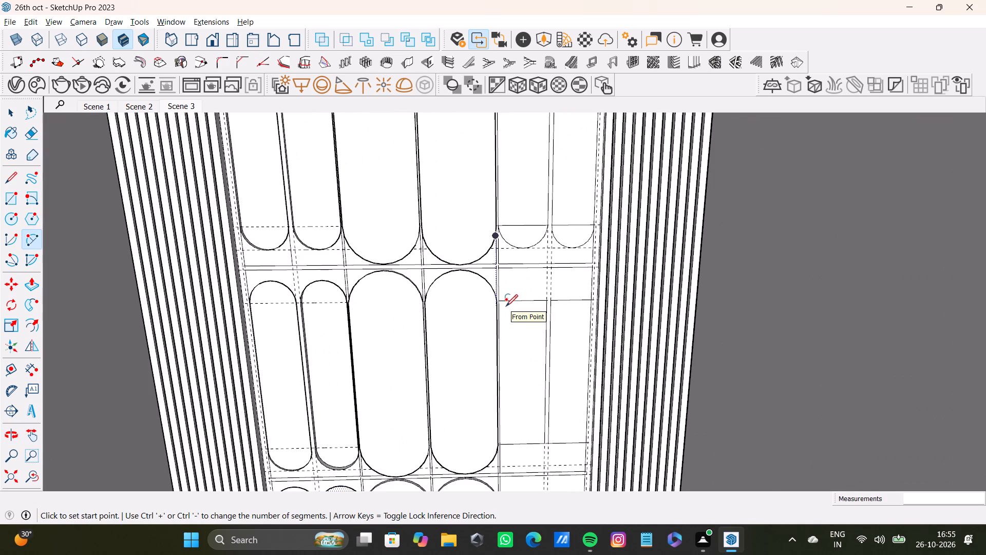
scroll(506, 308, up, 8)
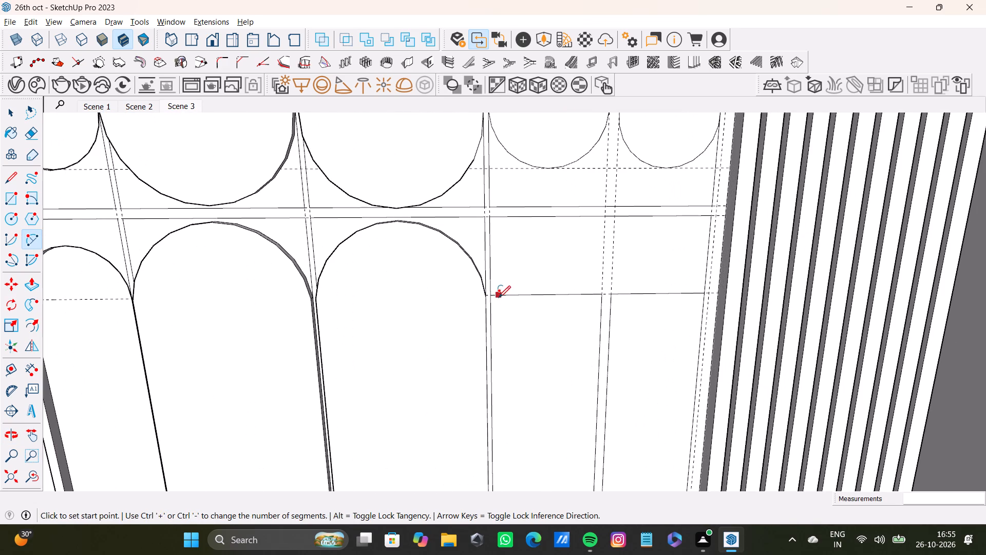
click(490, 292)
click(596, 293)
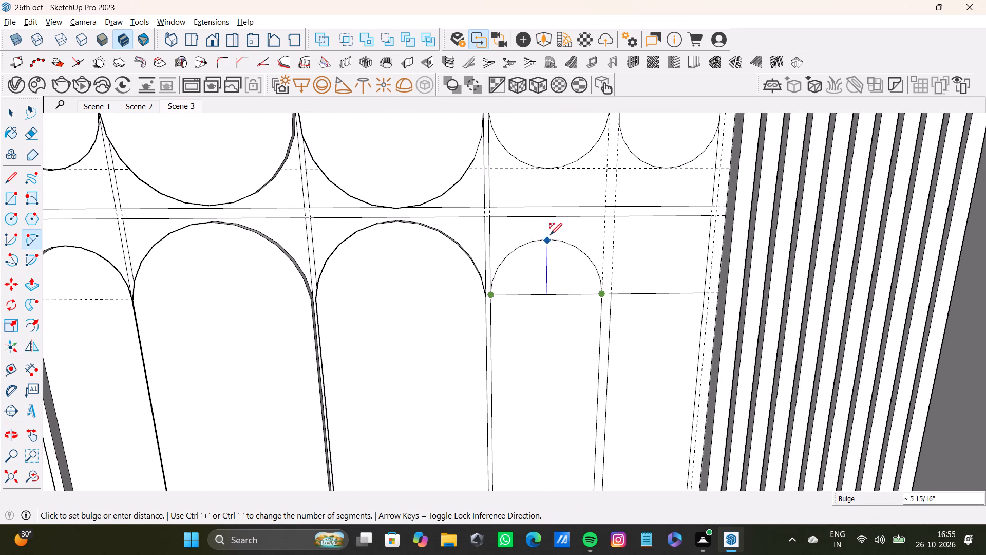
click(548, 232)
Draw a downward arc on the bottom edge of the first middle-row end rectangle, with a bulge of about 5 15/16".
scroll(546, 242, down, 8)
shift+middle_drag(543, 260, 509, 150)
scroll(509, 341, up, 4)
middle_drag(508, 337, 497, 312)
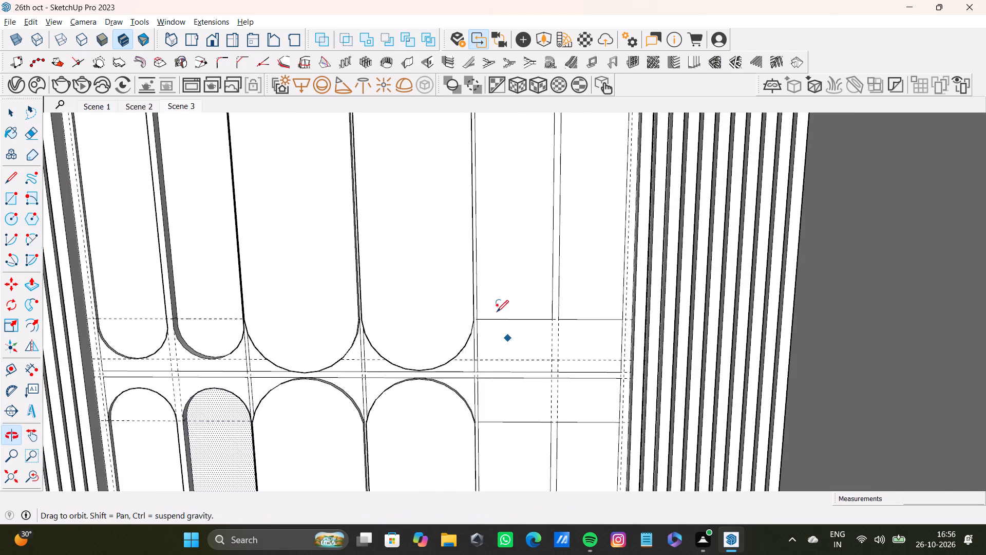
scroll(483, 324, up, 6)
click(475, 317)
click(613, 316)
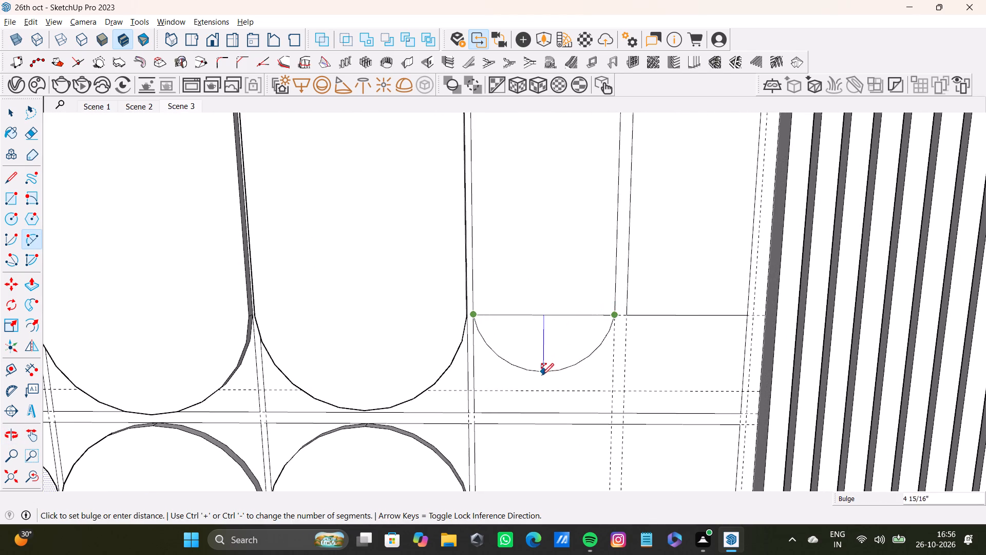
click(544, 382)
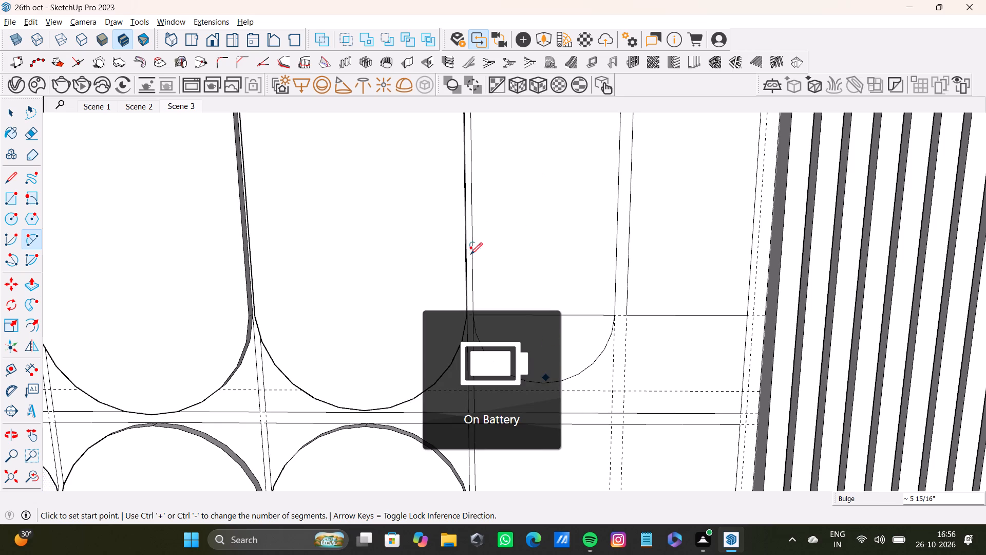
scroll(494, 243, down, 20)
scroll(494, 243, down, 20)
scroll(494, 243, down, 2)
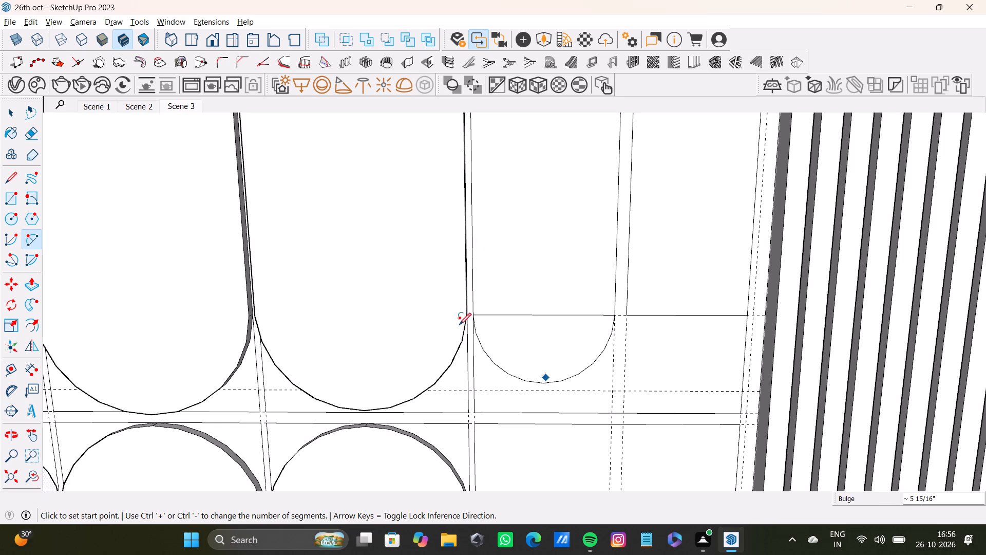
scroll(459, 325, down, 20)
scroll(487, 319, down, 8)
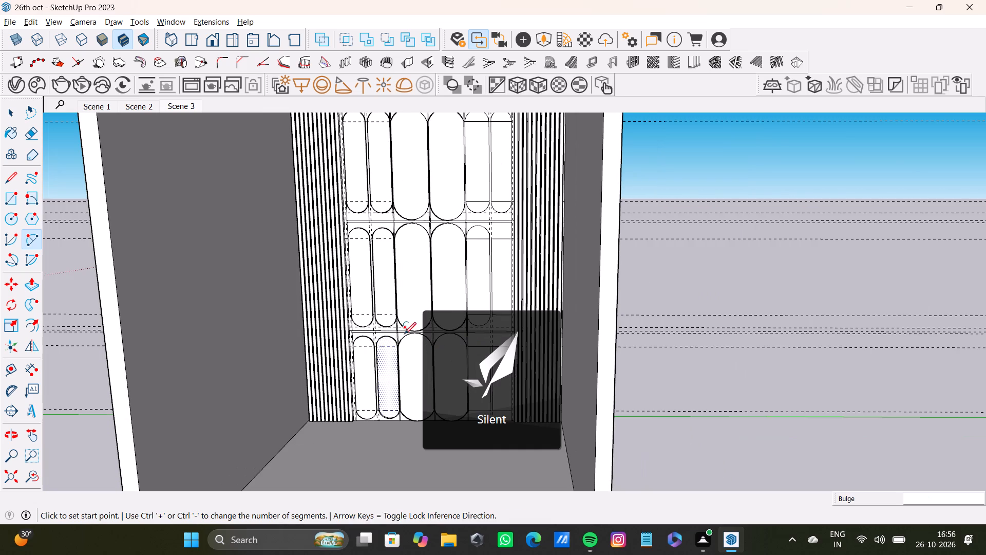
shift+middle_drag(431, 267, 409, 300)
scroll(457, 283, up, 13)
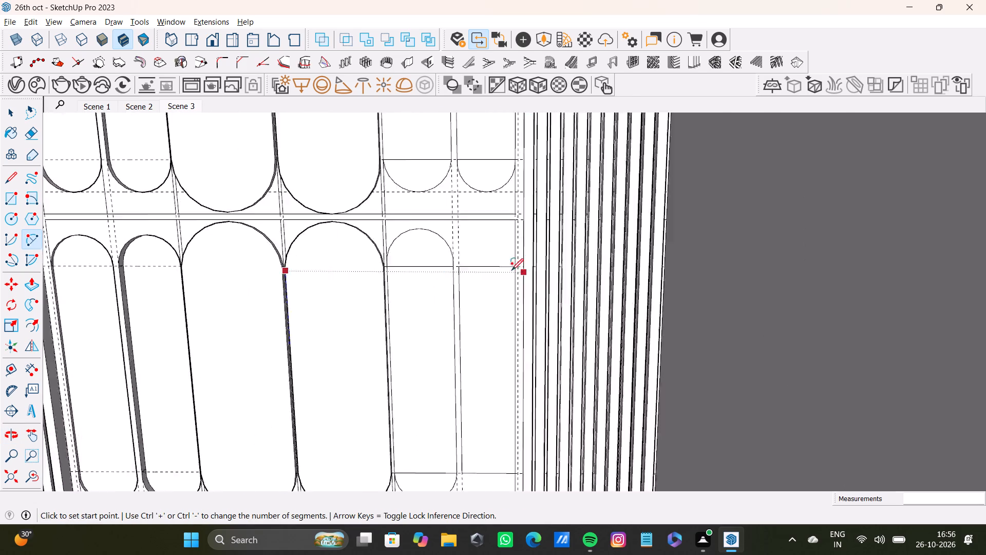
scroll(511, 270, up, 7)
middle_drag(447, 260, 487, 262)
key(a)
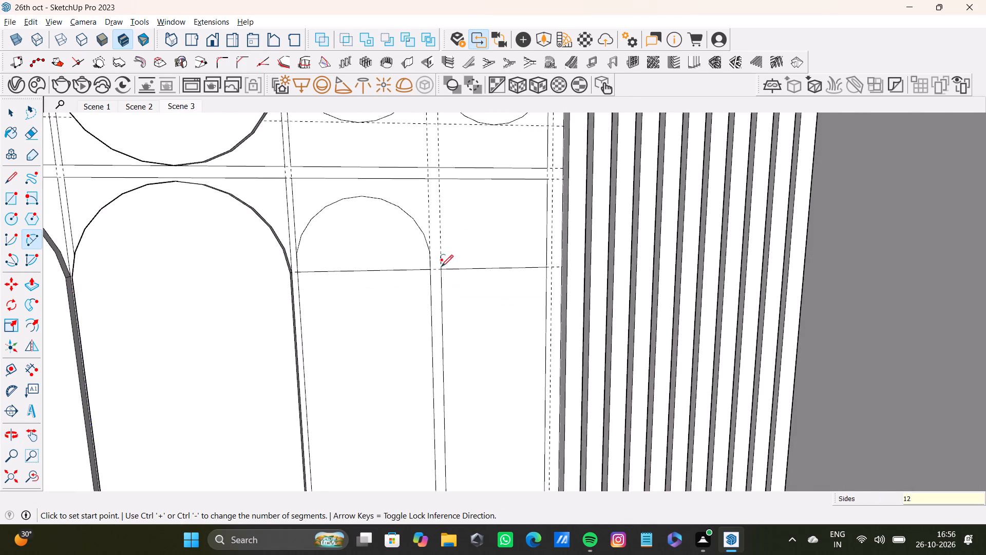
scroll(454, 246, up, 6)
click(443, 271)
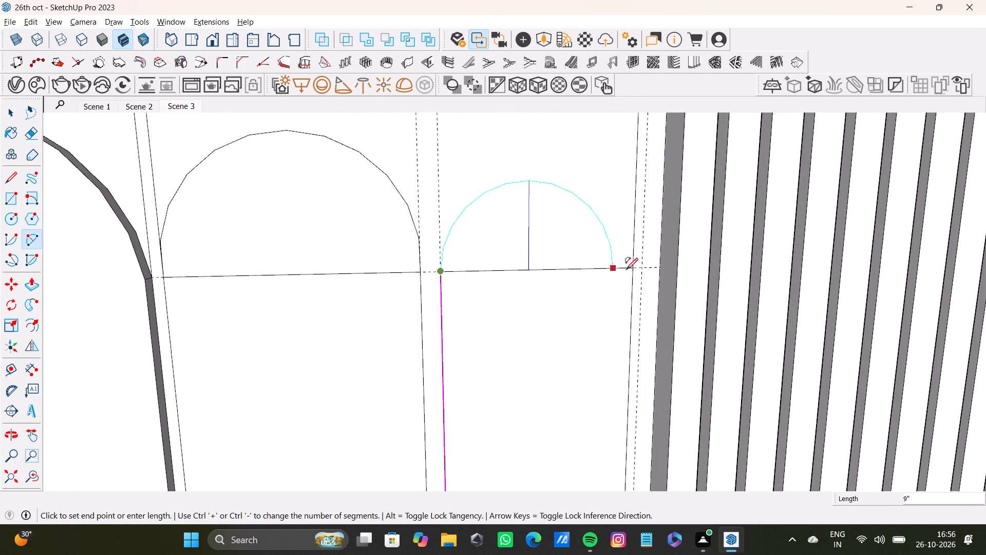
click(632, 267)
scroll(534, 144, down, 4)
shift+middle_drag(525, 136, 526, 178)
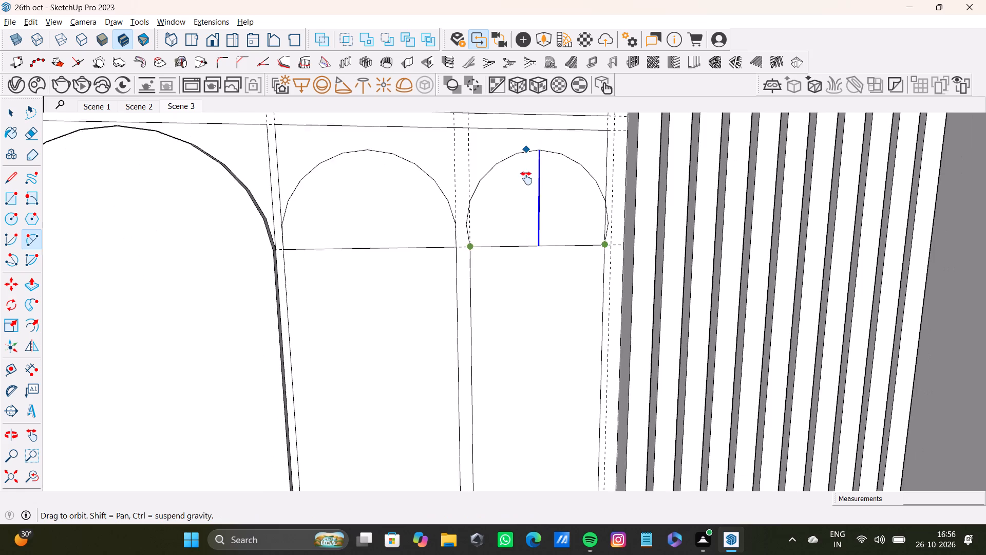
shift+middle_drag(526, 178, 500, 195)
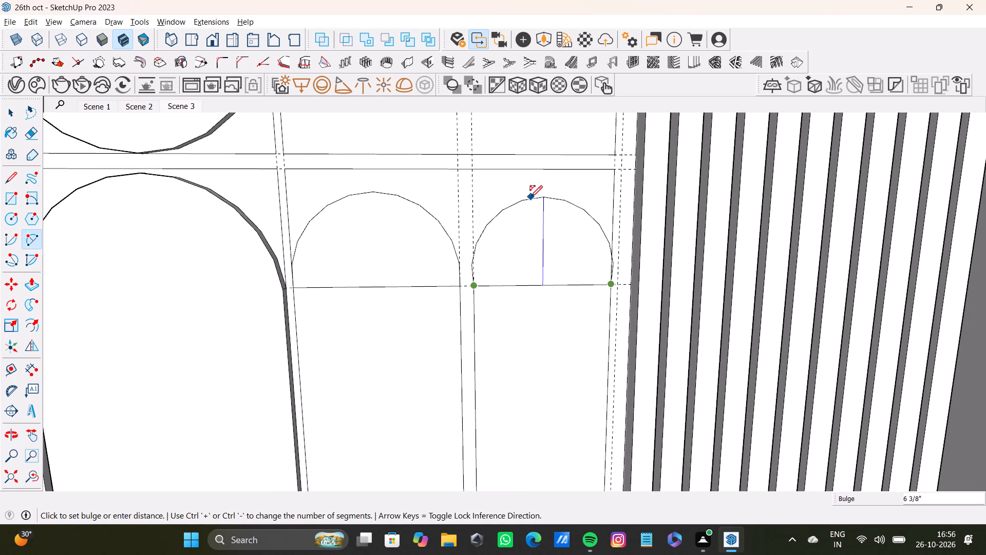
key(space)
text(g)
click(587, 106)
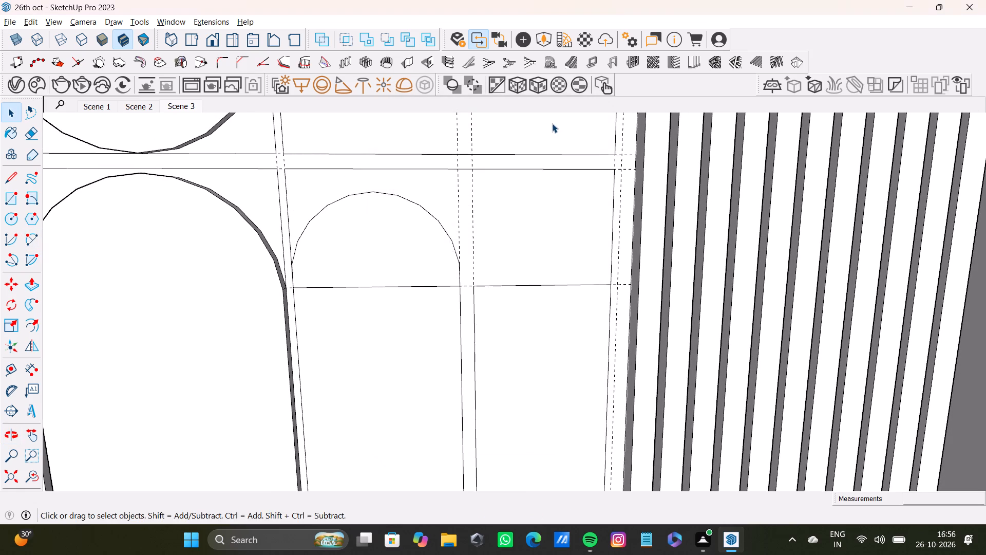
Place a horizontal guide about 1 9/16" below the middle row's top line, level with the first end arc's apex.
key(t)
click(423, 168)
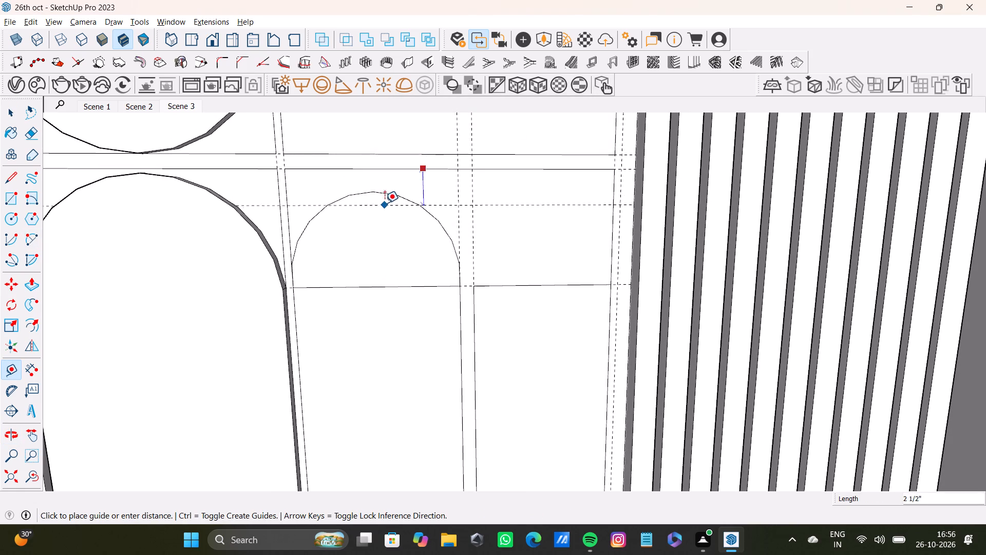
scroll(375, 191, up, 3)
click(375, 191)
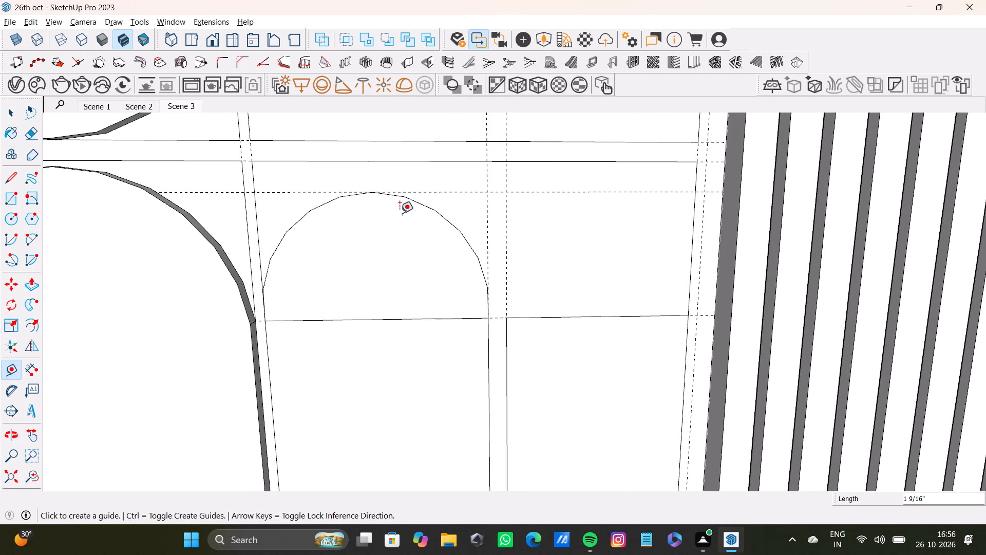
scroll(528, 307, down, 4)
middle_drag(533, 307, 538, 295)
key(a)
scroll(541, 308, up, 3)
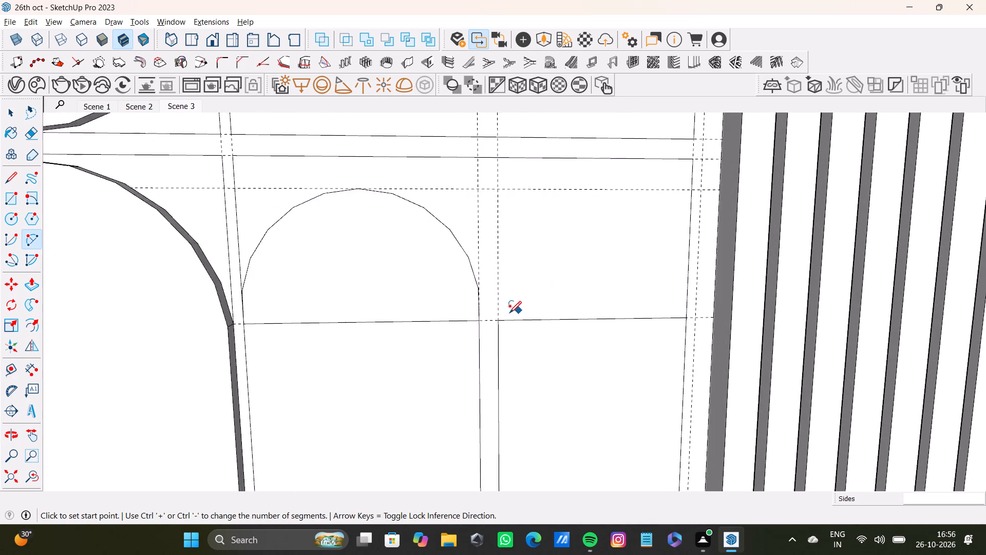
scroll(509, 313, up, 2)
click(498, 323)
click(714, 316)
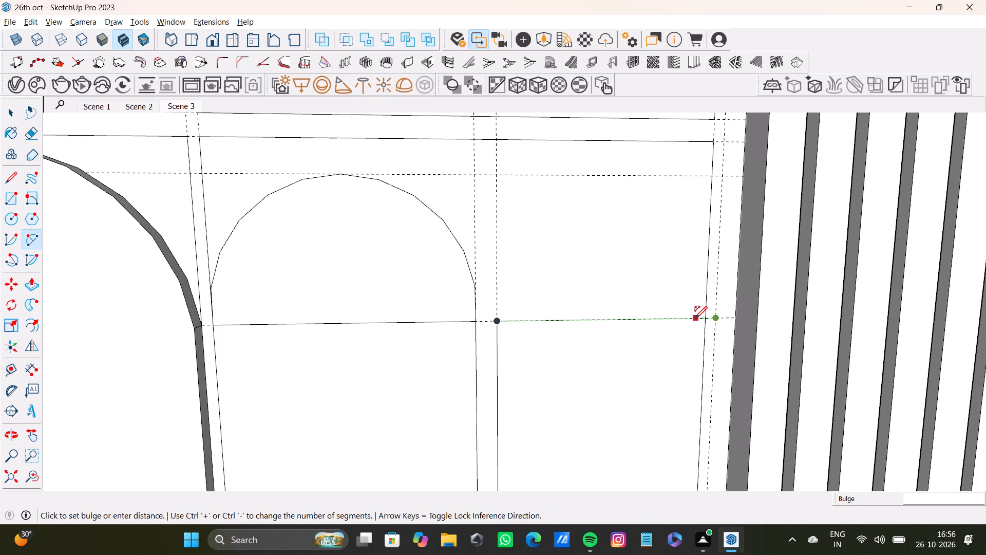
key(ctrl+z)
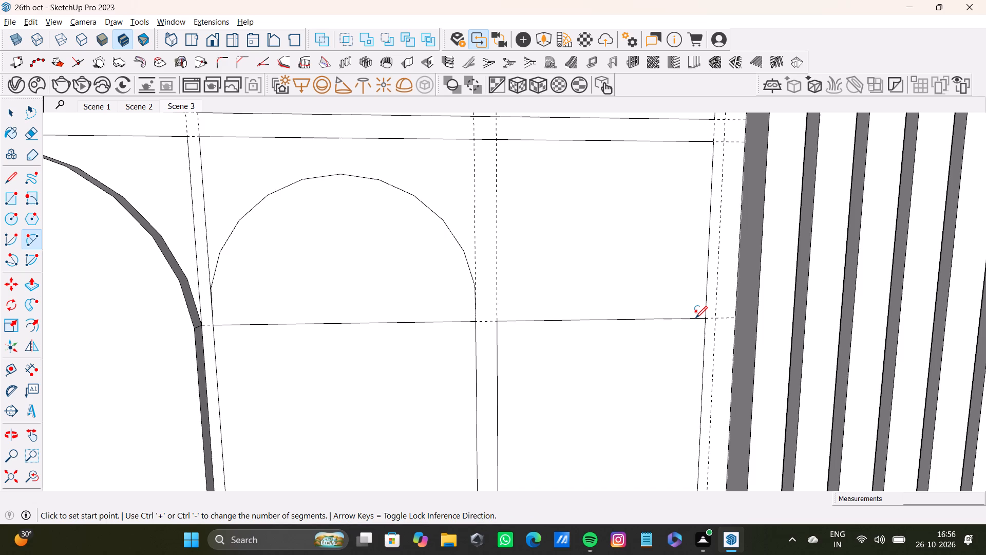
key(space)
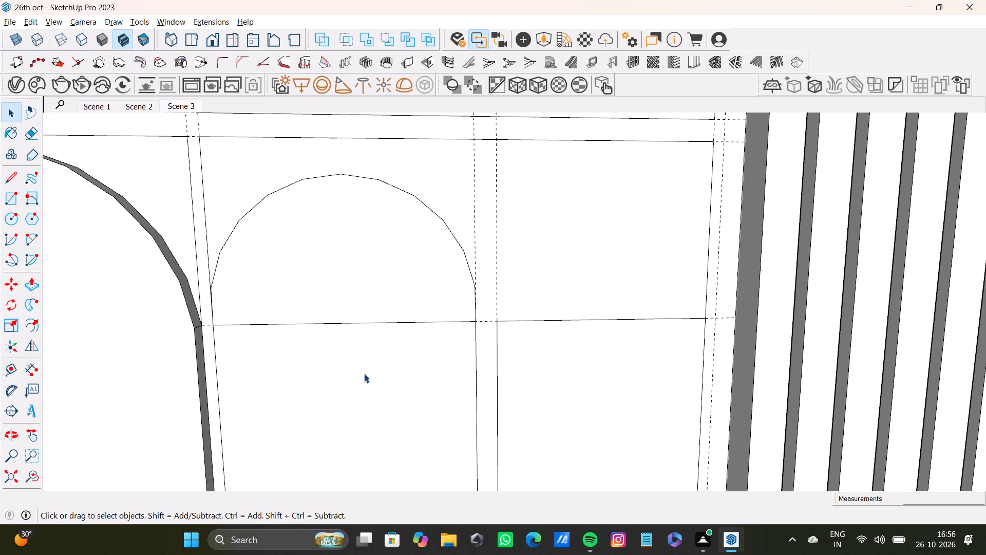
Draw an upward two-point arc across the top edge of the second middle-row end rectangle, level with the adjacent arc's apex.
key(a)
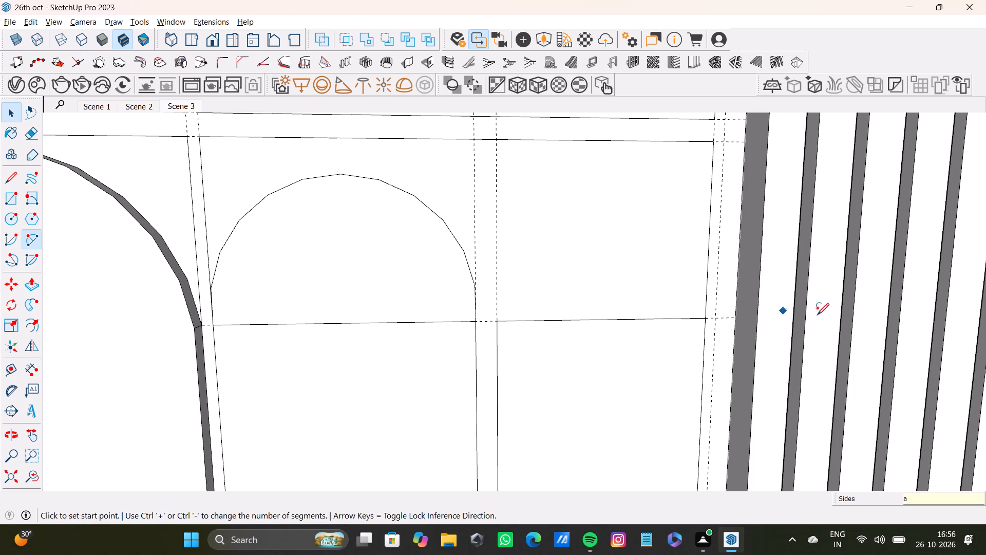
click(495, 322)
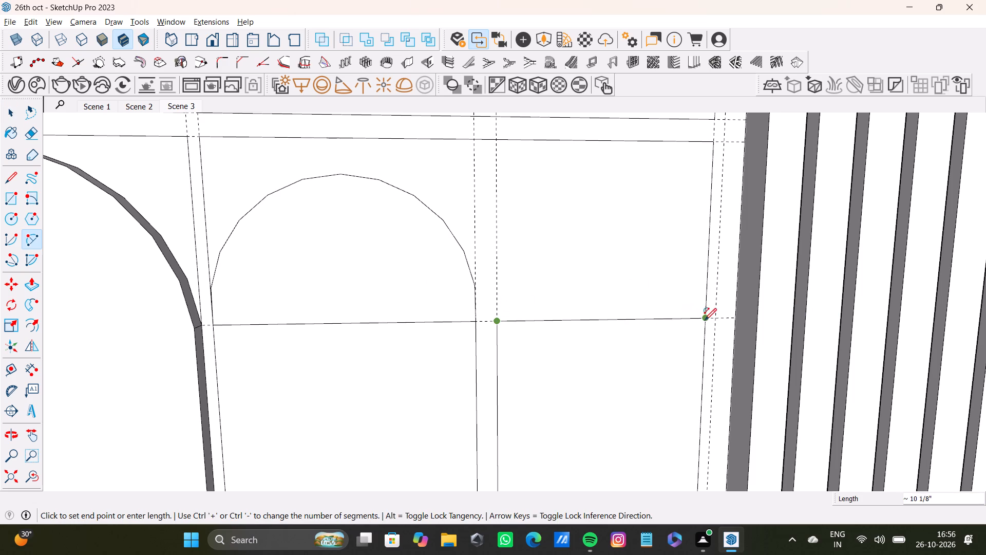
click(706, 320)
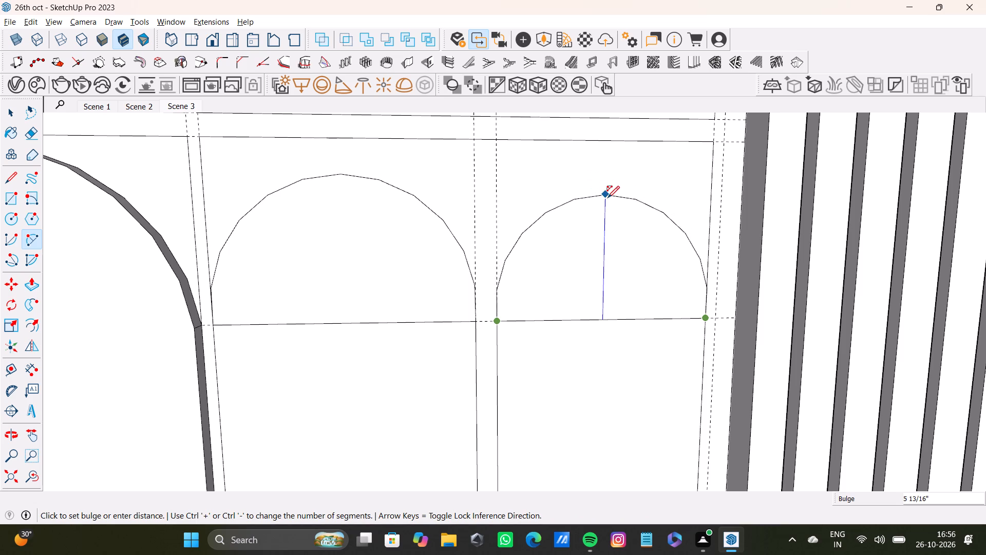
click(610, 172)
scroll(580, 258, down, 2)
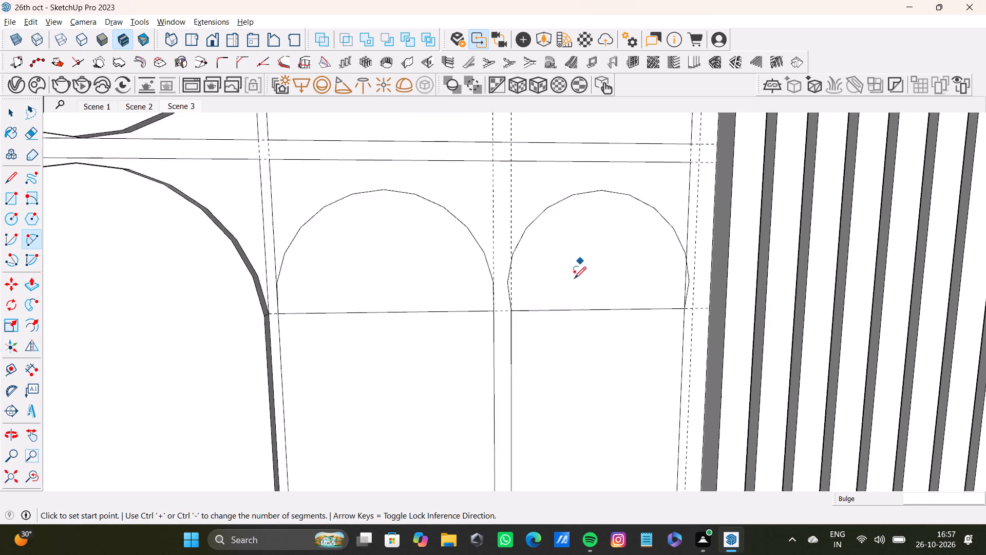
scroll(574, 279, down, 13)
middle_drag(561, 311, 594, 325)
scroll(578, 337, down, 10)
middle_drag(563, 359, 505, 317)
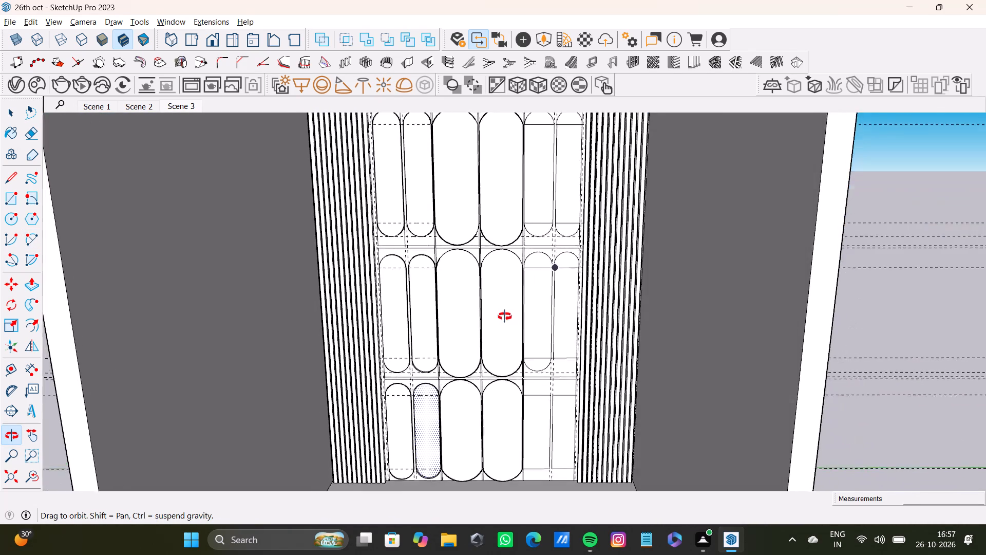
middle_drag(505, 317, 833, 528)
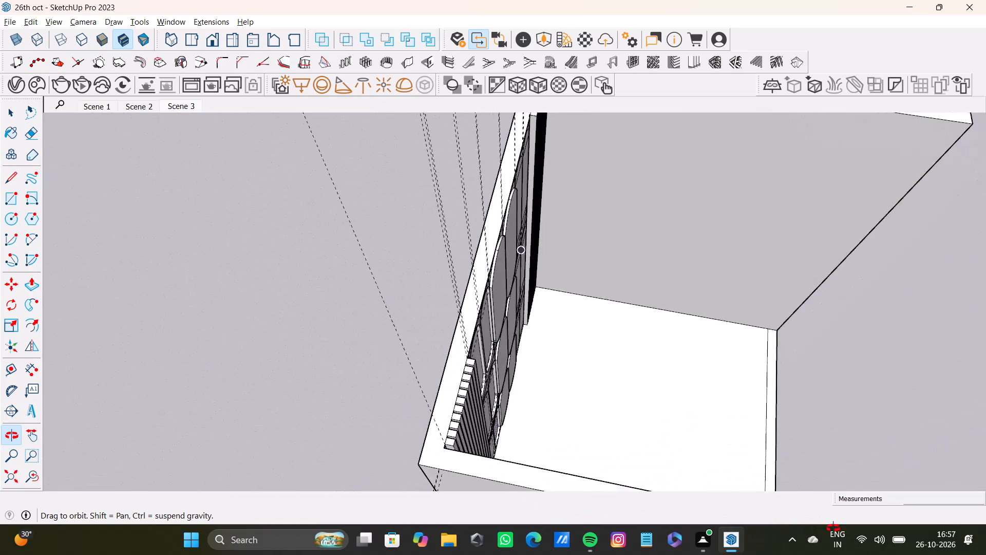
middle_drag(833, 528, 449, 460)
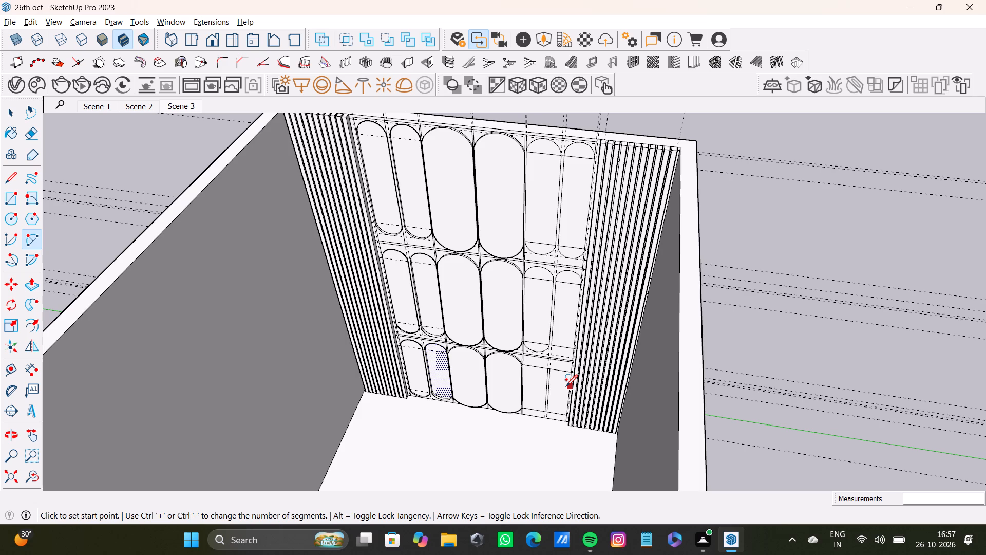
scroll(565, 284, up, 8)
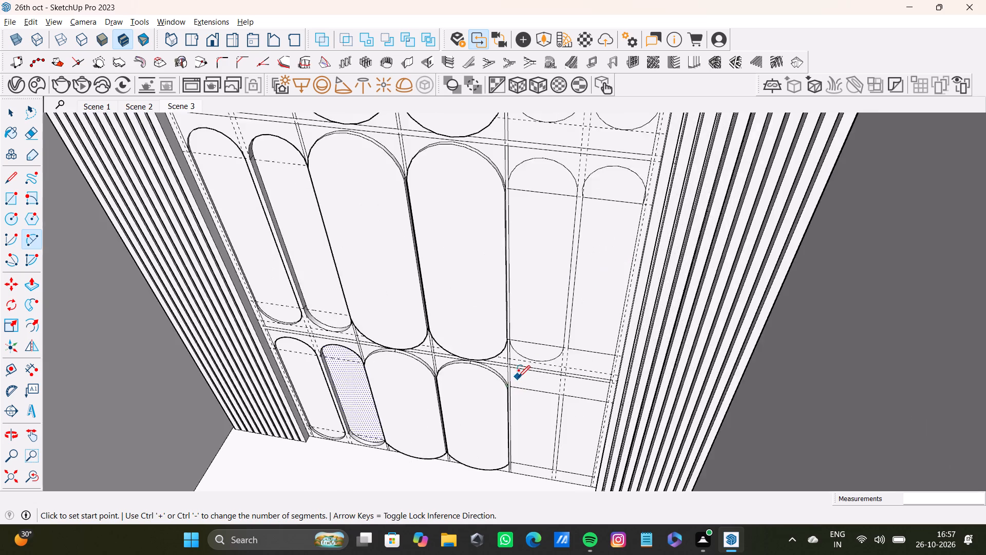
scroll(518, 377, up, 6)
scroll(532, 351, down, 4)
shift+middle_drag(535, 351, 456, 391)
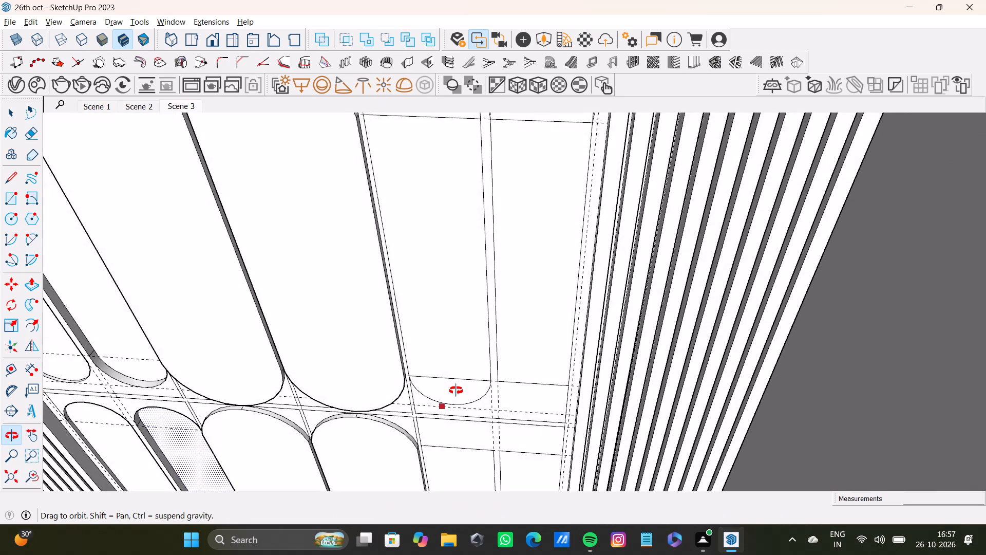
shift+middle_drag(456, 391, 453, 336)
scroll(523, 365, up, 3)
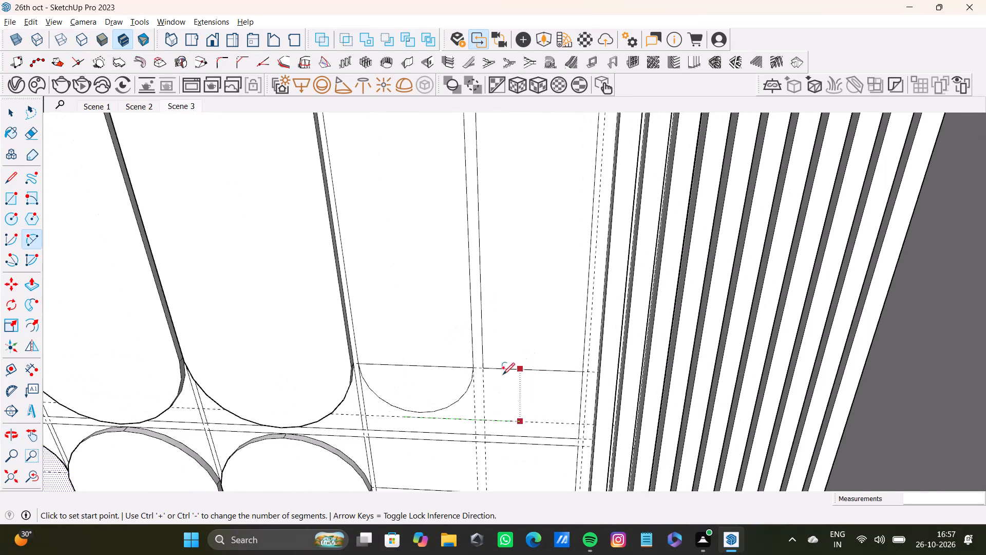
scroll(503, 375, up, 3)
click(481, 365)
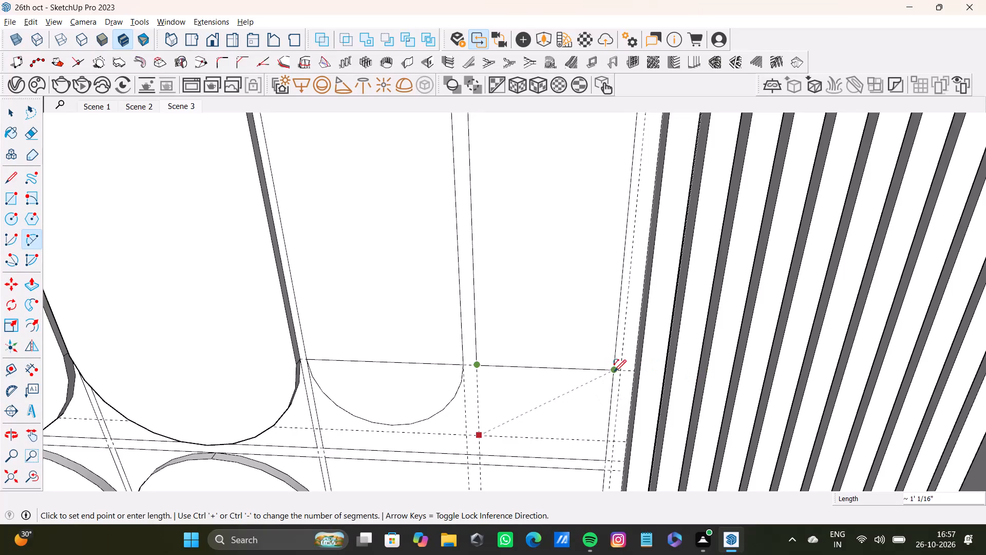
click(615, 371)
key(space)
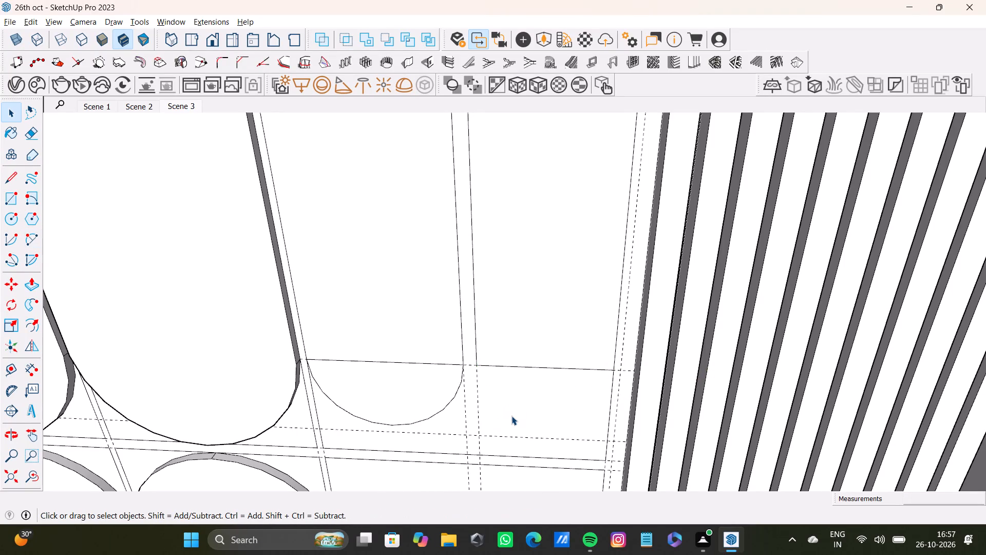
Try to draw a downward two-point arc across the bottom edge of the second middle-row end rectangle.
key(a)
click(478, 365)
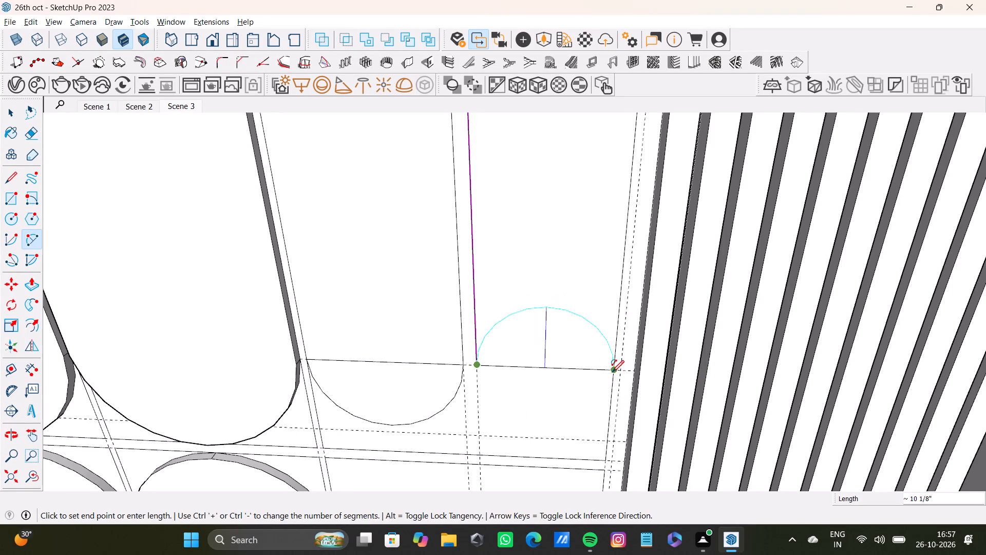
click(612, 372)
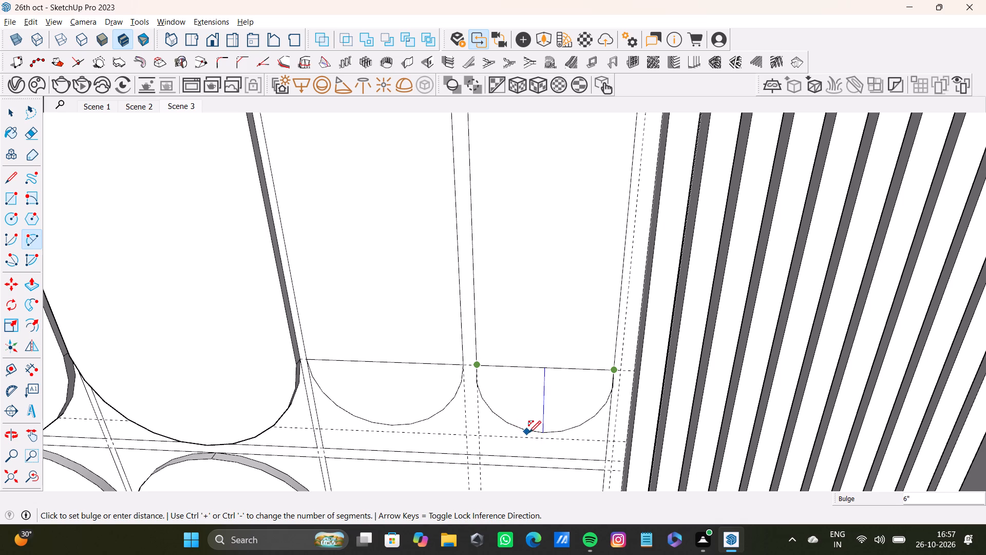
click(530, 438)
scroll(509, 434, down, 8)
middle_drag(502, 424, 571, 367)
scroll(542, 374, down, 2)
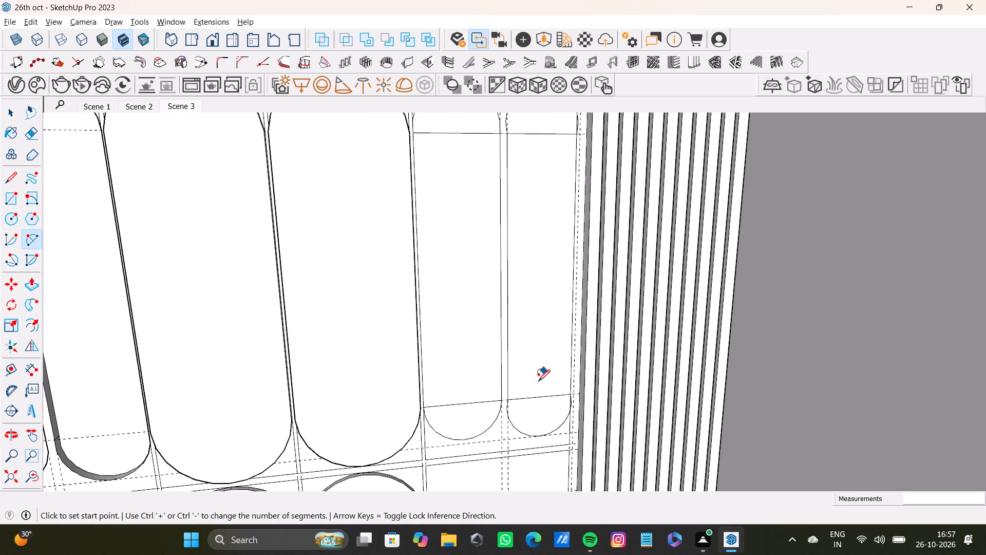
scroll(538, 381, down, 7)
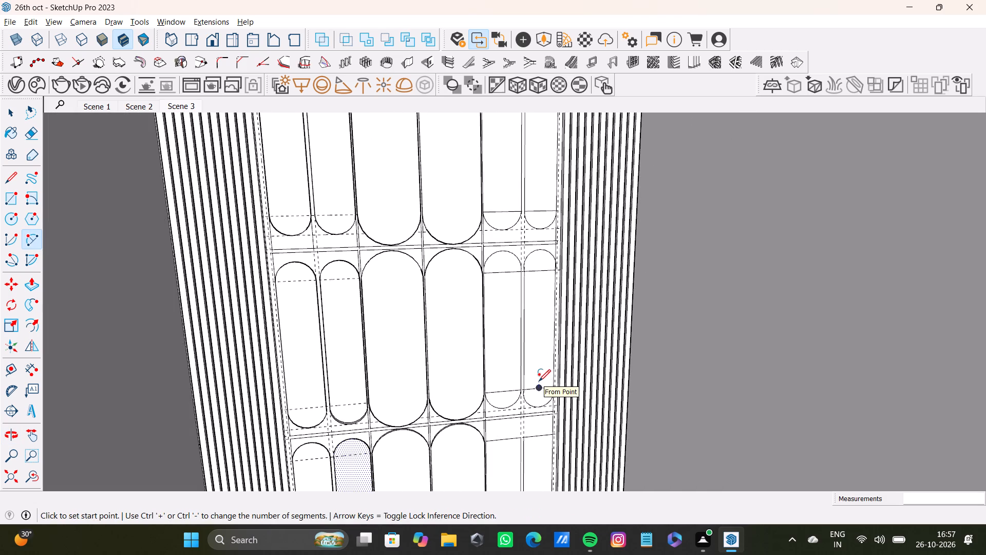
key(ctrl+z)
Draw a downward two-point arc across the bottom edge of the second middle-row end rectangle, with a bulge of about 5 3/4".
scroll(542, 385, down, 3)
middle_drag(540, 392, 499, 402)
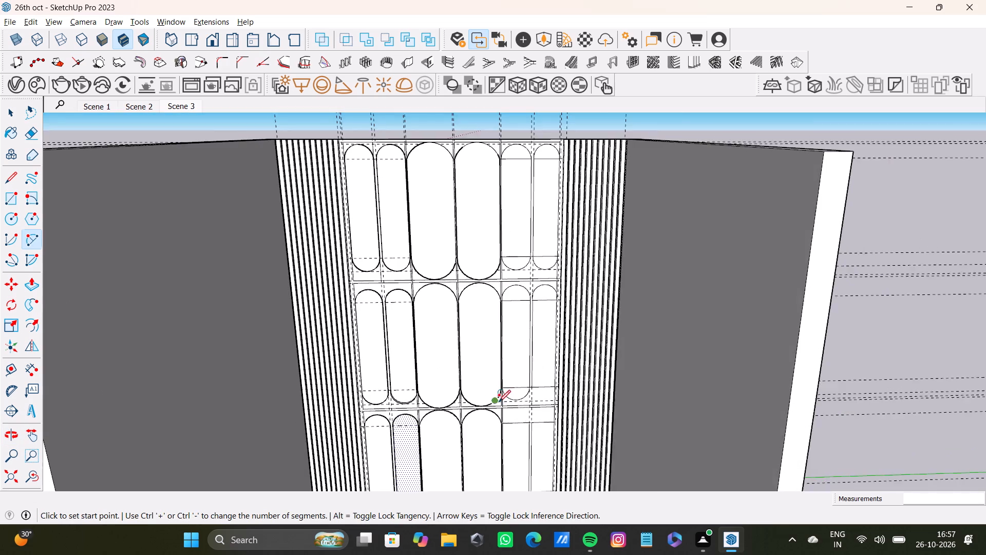
scroll(518, 389, up, 12)
scroll(551, 391, up, 10)
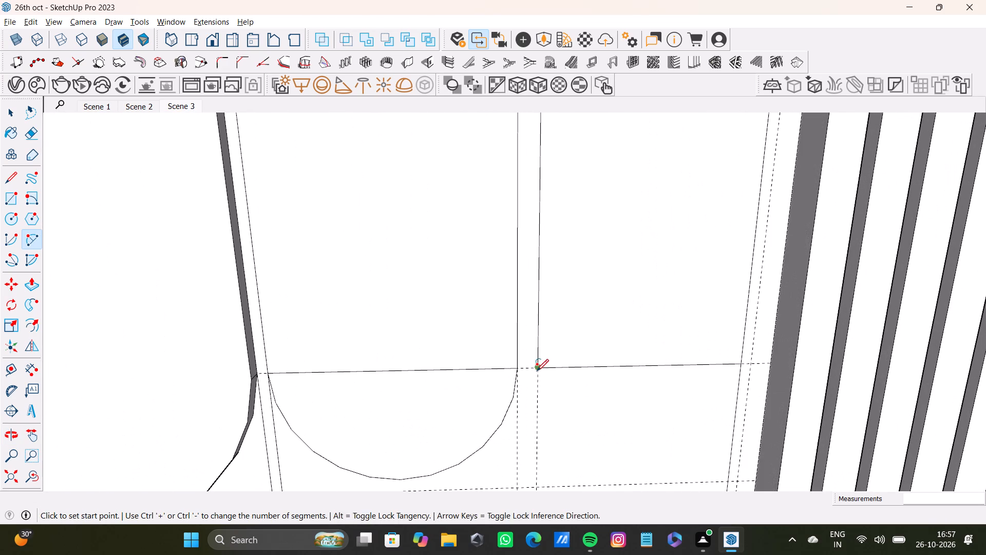
click(537, 371)
click(742, 366)
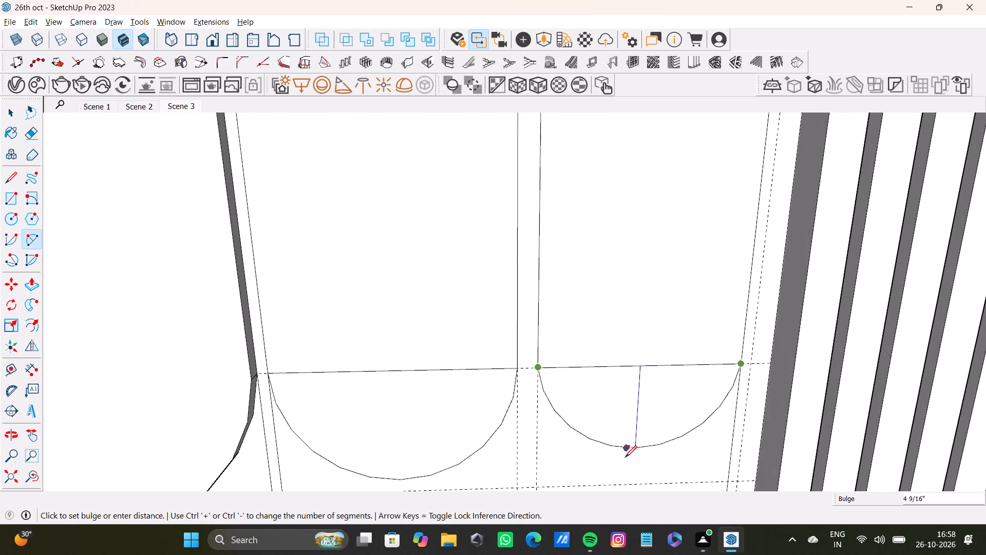
scroll(624, 459, down, 3)
middle_drag(624, 458, 649, 418)
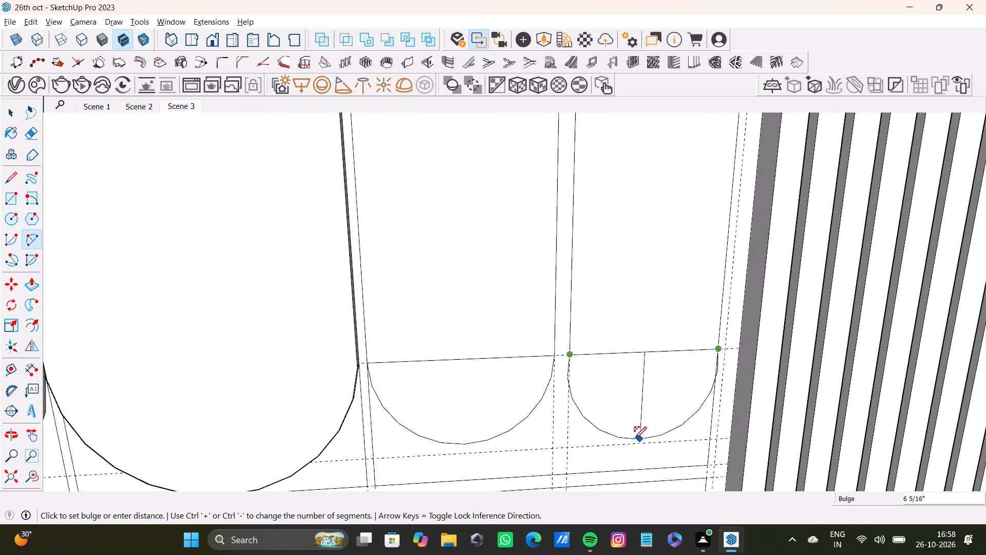
click(637, 431)
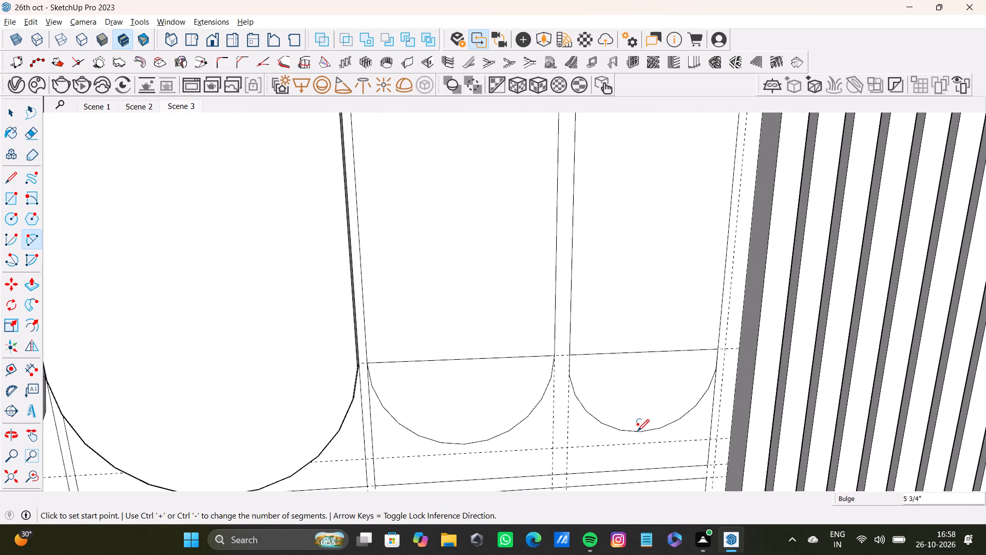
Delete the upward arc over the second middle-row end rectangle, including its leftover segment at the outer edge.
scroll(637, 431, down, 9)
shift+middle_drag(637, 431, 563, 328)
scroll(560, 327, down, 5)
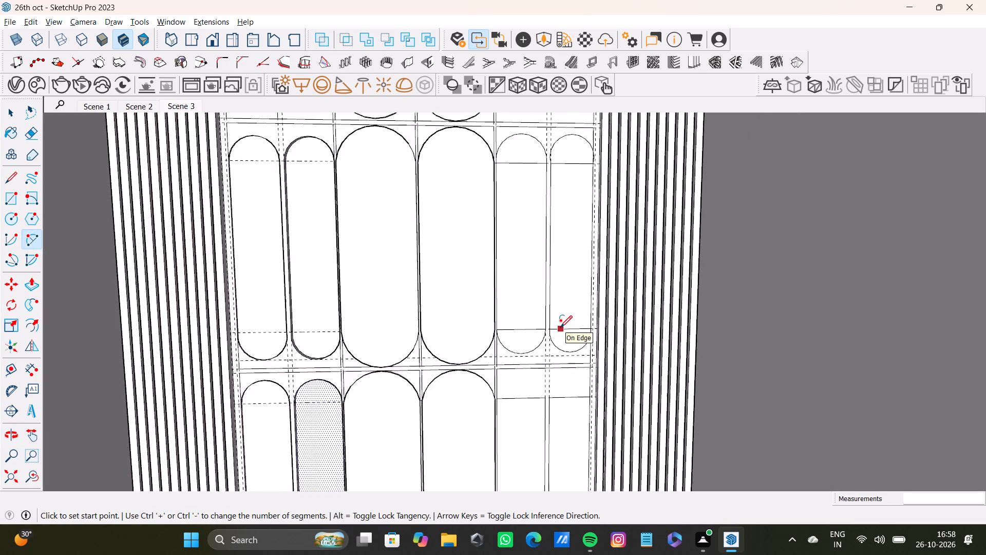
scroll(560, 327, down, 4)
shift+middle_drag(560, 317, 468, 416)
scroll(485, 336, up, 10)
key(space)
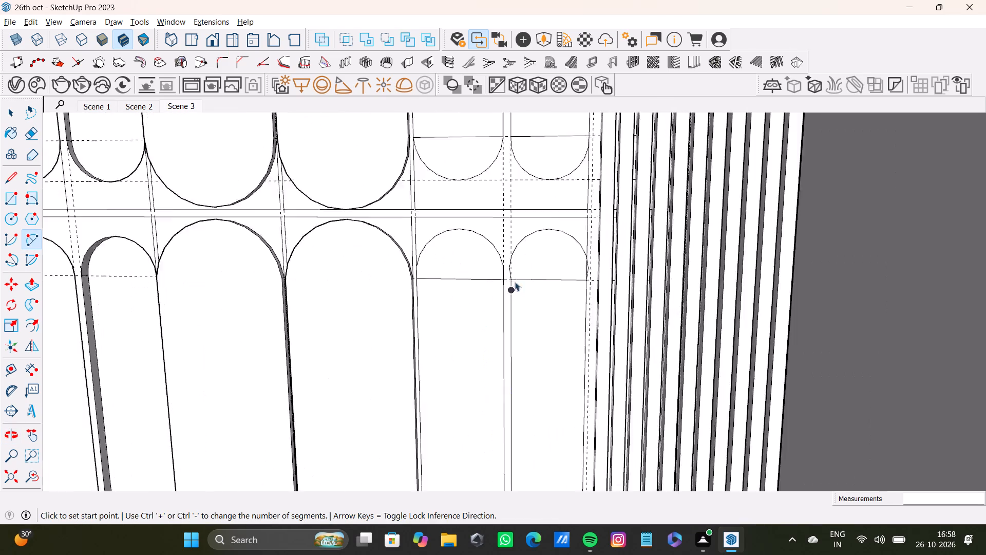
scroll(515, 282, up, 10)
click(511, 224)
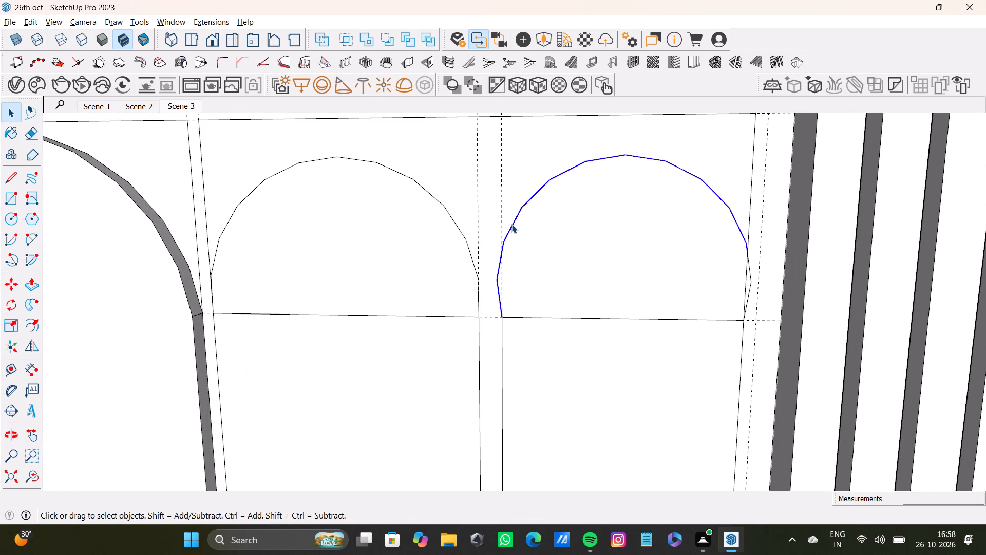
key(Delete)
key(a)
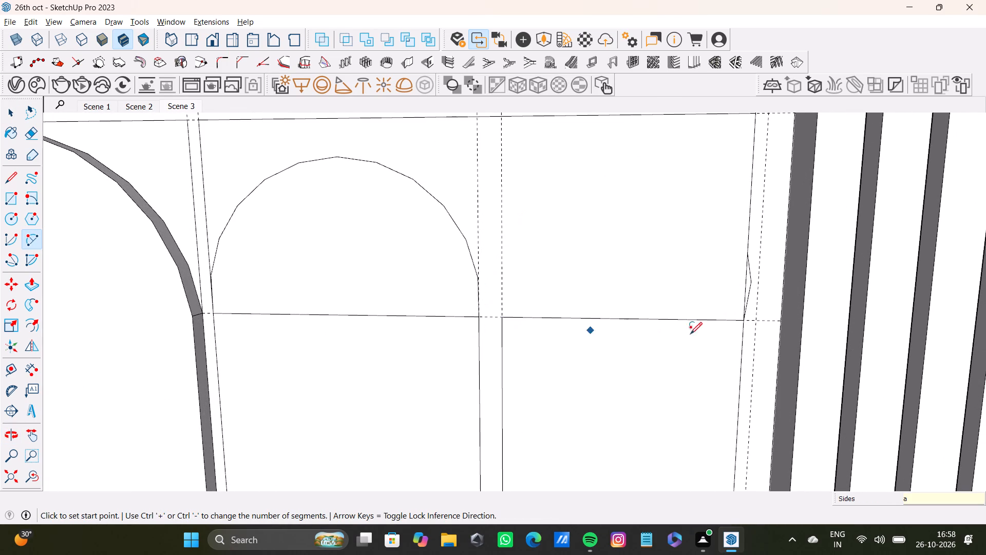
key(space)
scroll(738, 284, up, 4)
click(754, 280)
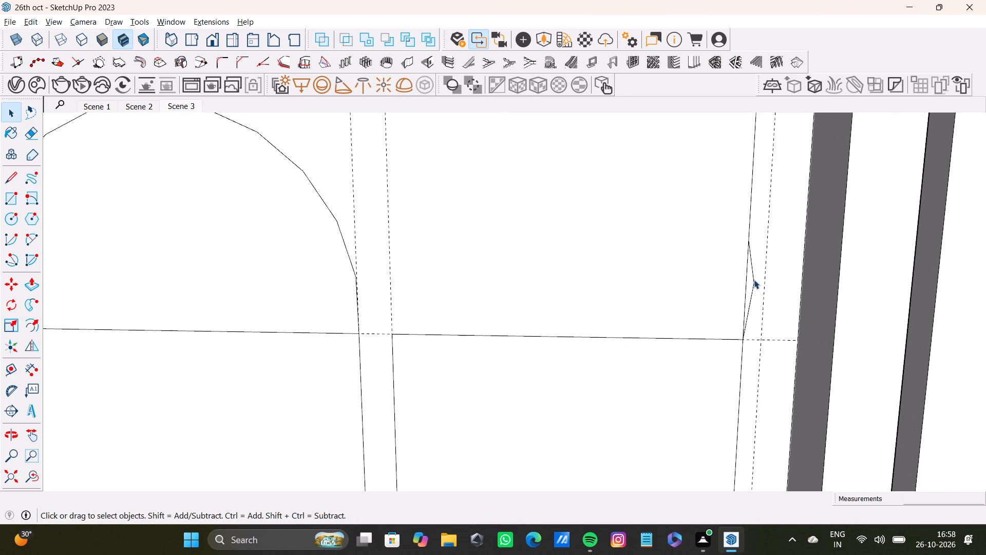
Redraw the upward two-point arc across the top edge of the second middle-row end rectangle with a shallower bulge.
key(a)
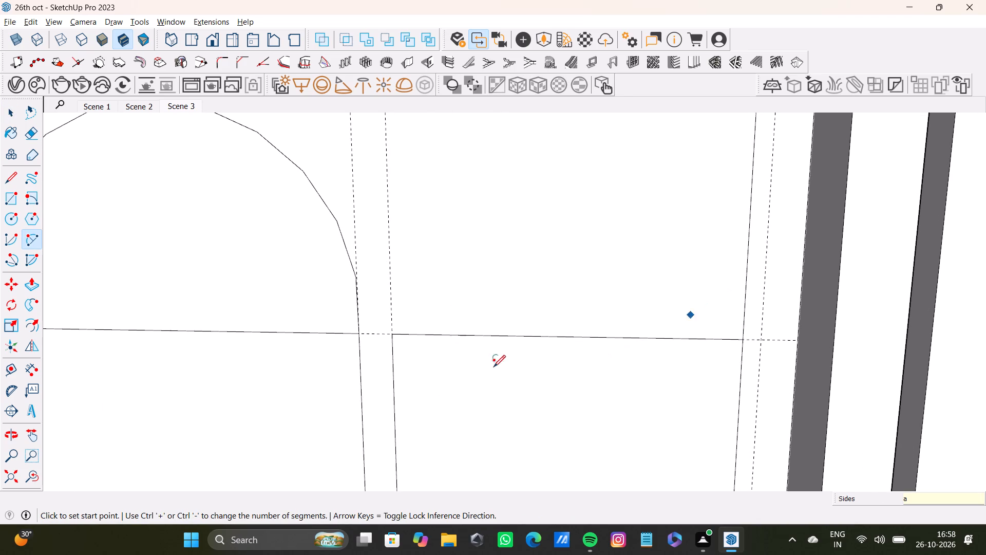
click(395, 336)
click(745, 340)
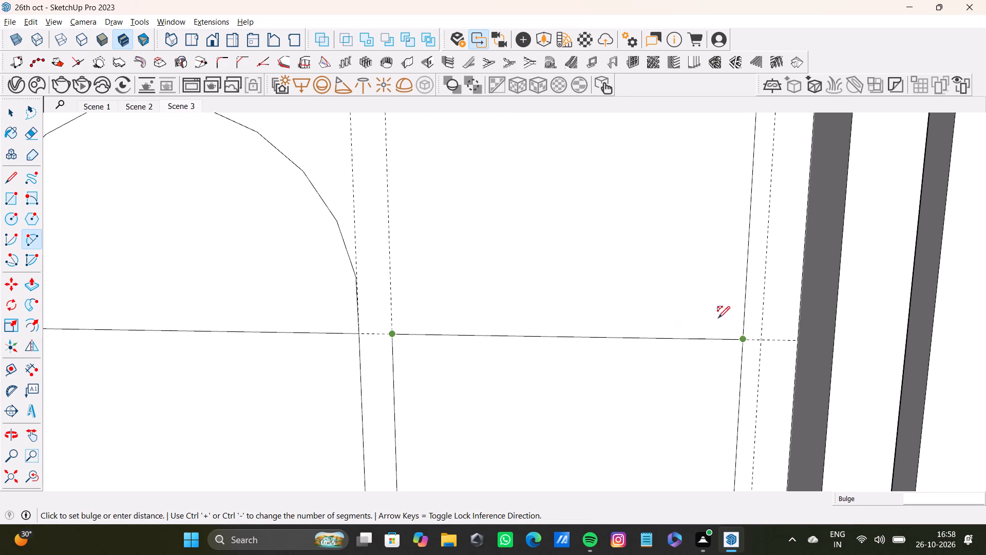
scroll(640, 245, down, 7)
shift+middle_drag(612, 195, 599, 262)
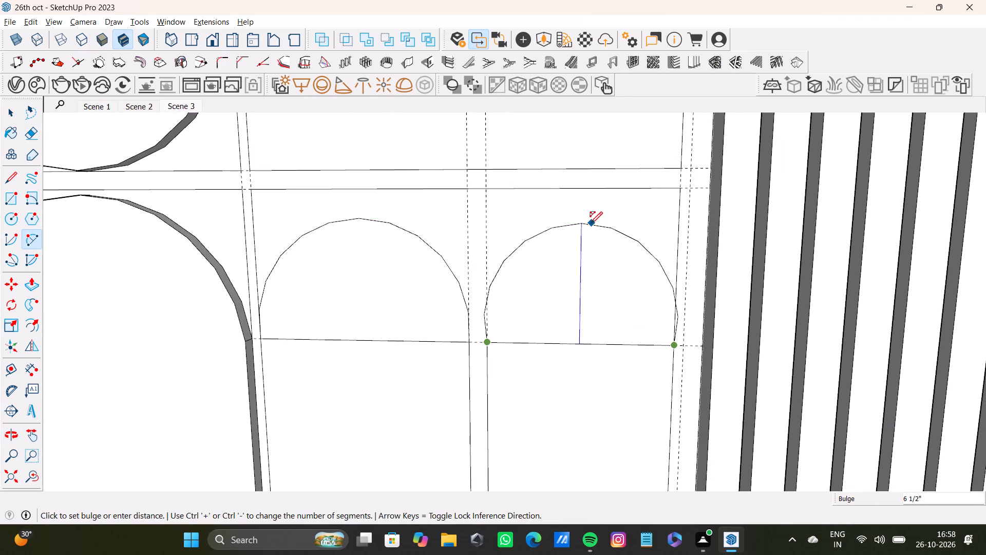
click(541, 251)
Undo the recent edits back to before the arcs and rectangles were drawn in the back wall's right outer column.
scroll(542, 263, down, 3)
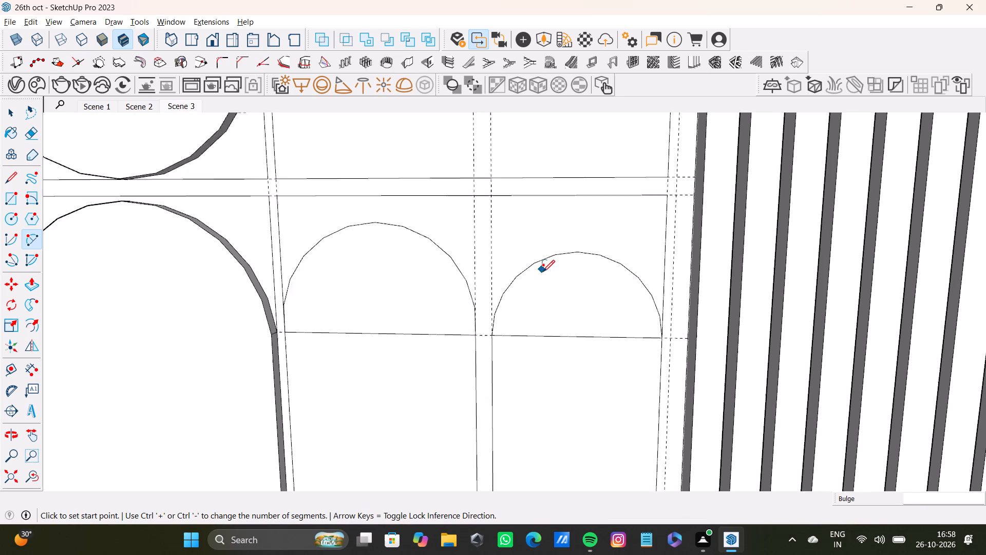
scroll(543, 272, down, 11)
middle_drag(539, 310, 615, 321)
scroll(603, 327, down, 9)
shift+middle_drag(532, 360, 494, 261)
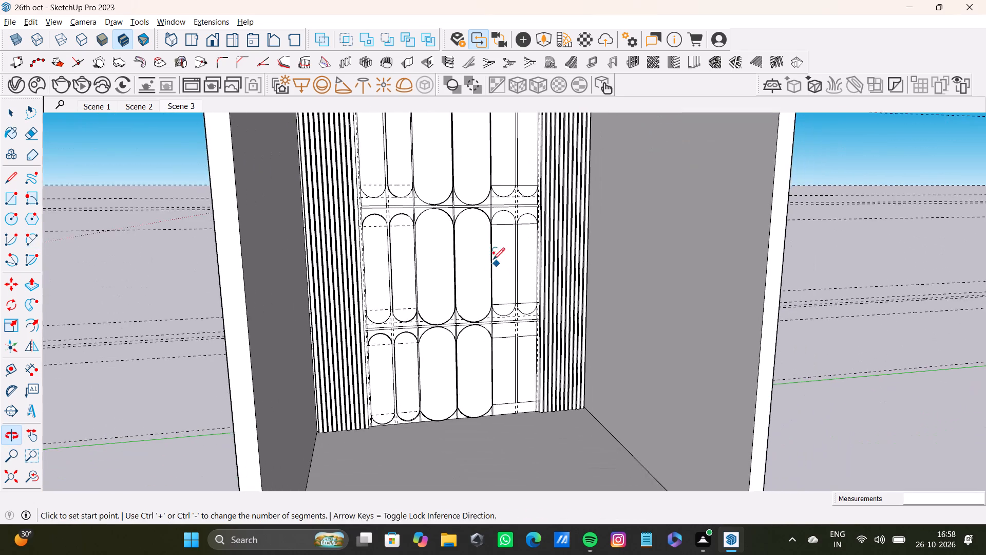
scroll(511, 296, down, 3)
middle_drag(511, 312, 461, 312)
scroll(546, 203, up, 4)
scroll(543, 183, down, 9)
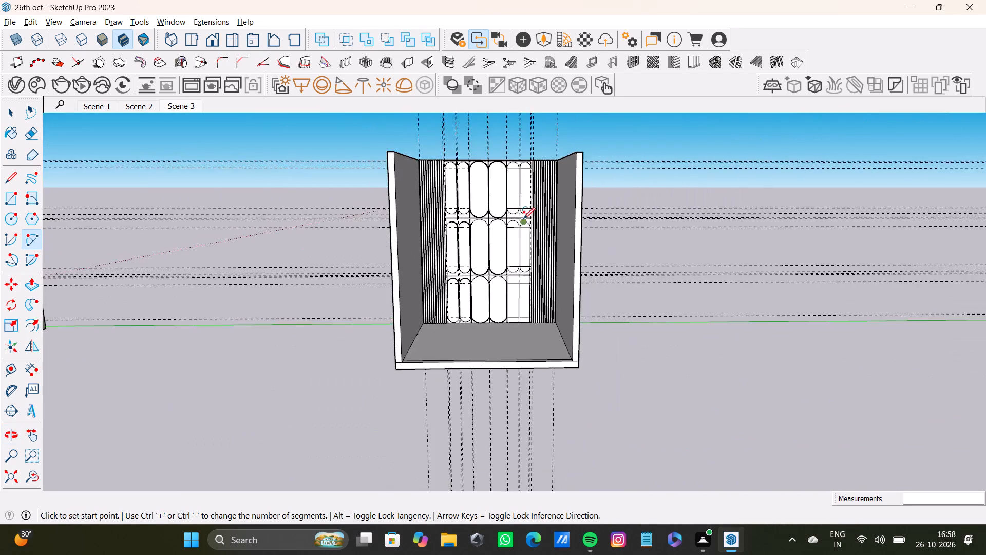
middle_drag(523, 219, 513, 319)
scroll(525, 238, up, 2)
scroll(530, 220, down, 5)
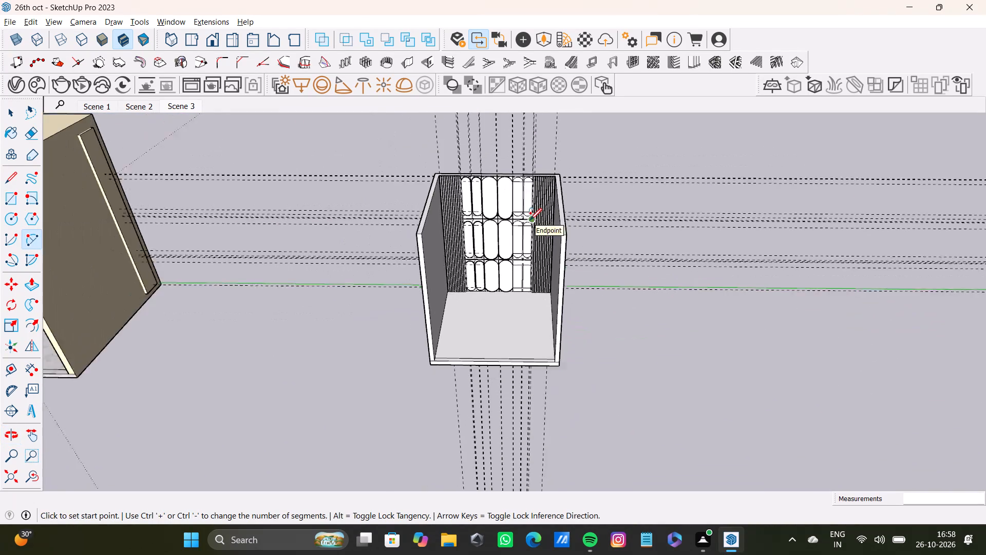
scroll(530, 220, down, 2)
key(ctrl+z)
key(ctrl+z)
key(ctrl+z)
key(ctrl+z)
key(ctrl+z)
key(ctrl+z)
key(ctrl+z)
key(ctrl+z)
key(ctrl+z)
key(ctrl+z)
key(ctrl+z)
key(ctrl+z)
key(ctrl+z)
key(ctrl+z)
key(ctrl+z)
key(ctrl+z)
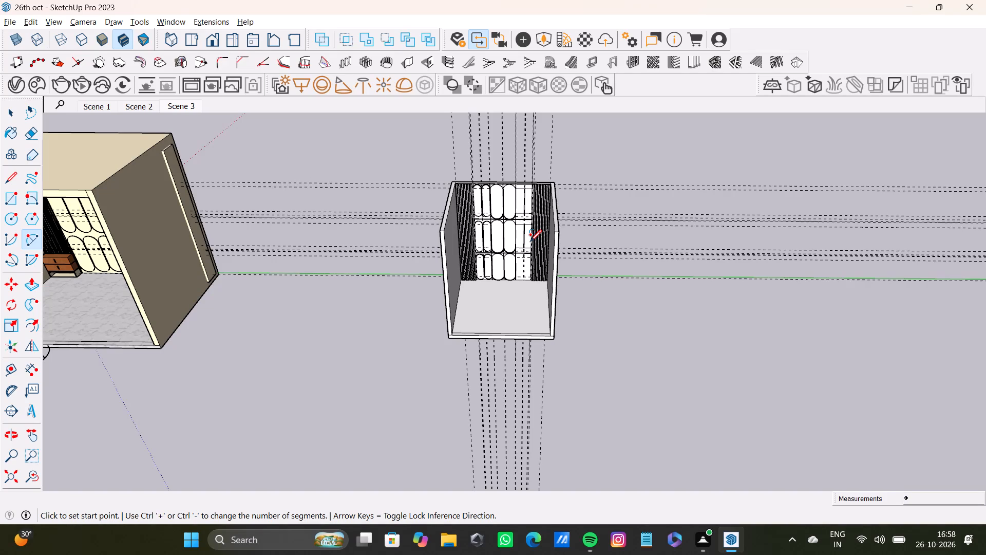
key(ctrl+z)
key(ctrl+z)
key(ctrl+z)
key(ctrl+z)
key(ctrl+z)
key(ctrl+z)
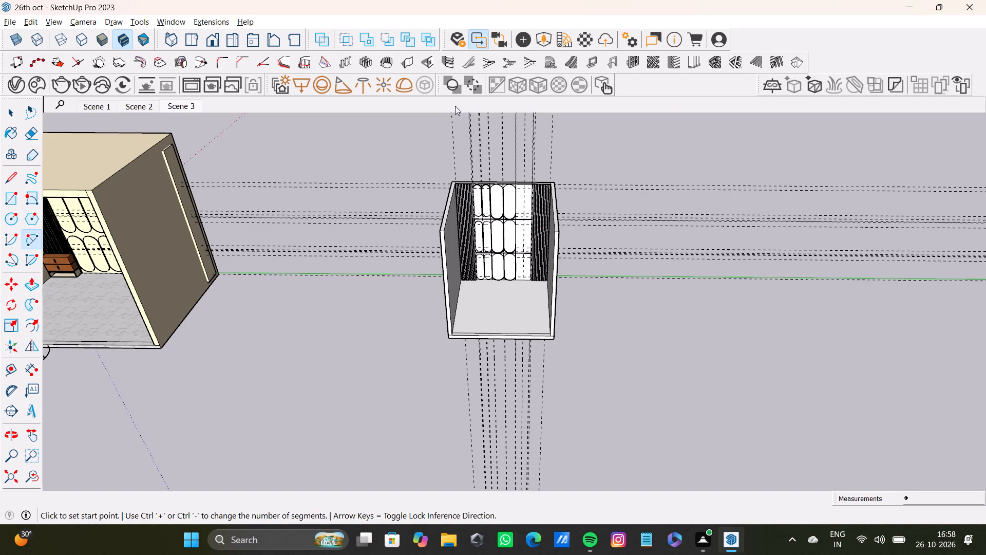
Undo further back, removing the narrow arc-ended panels in the left outer column and the guides splitting both outer columns.
scroll(509, 161, up, 19)
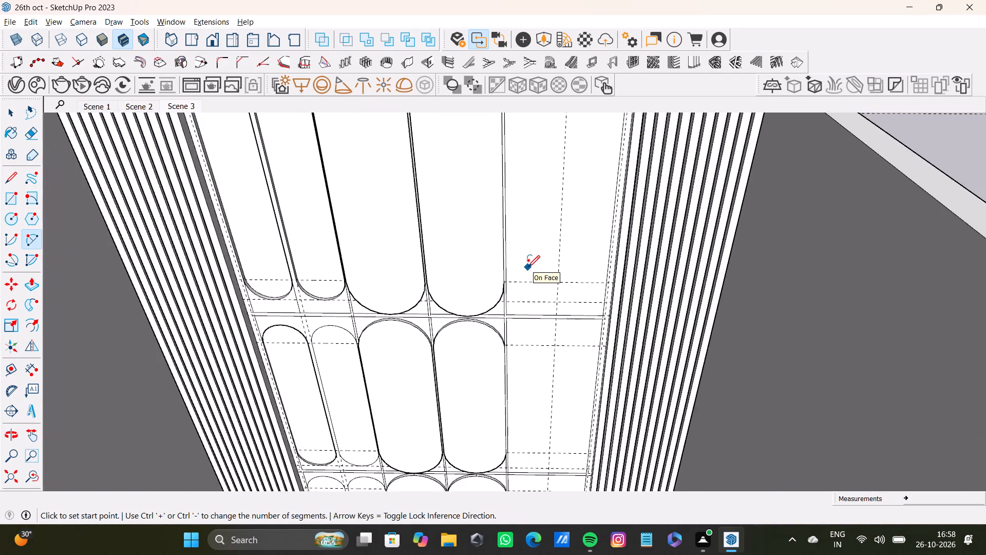
scroll(528, 267, down, 11)
middle_drag(533, 322, 526, 256)
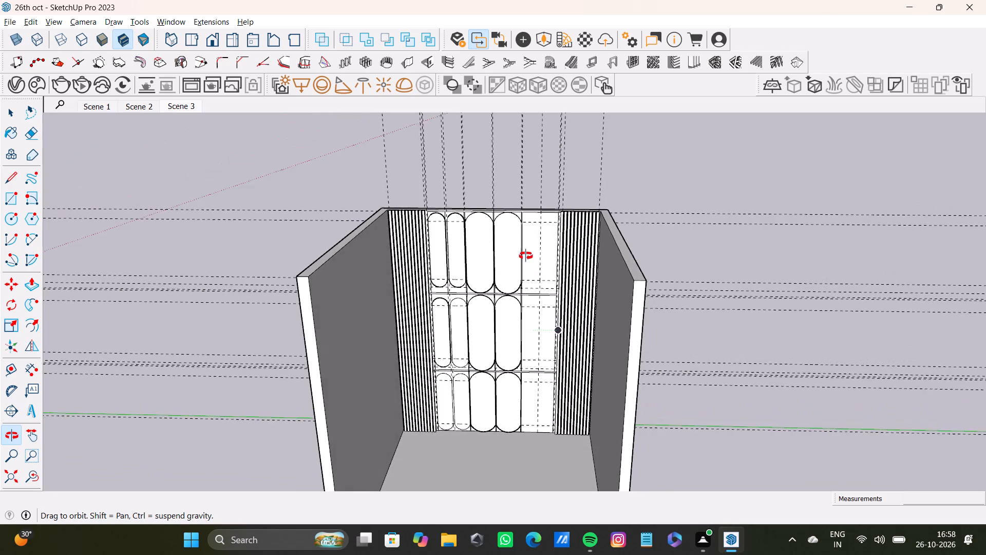
middle_drag(526, 256, 533, 287)
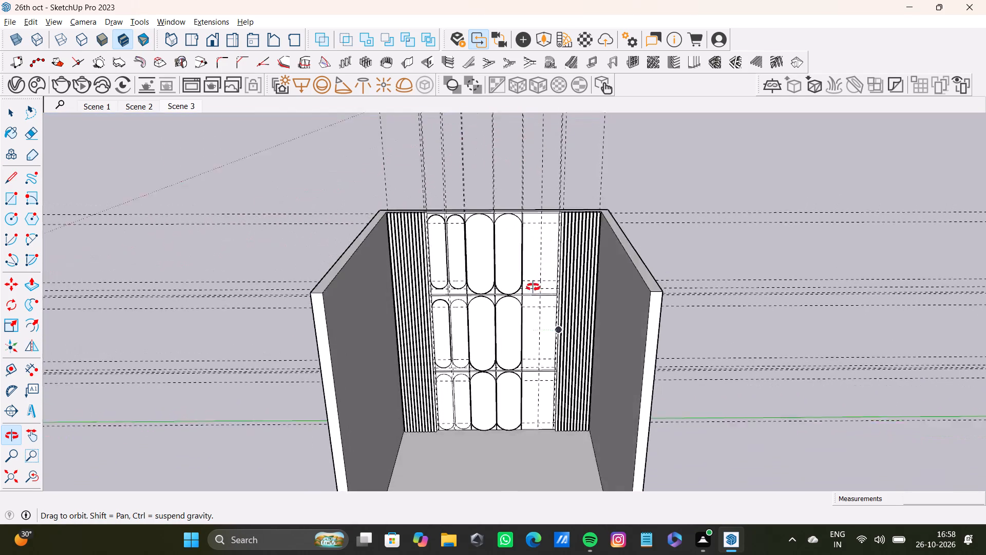
middle_drag(533, 287, 387, 393)
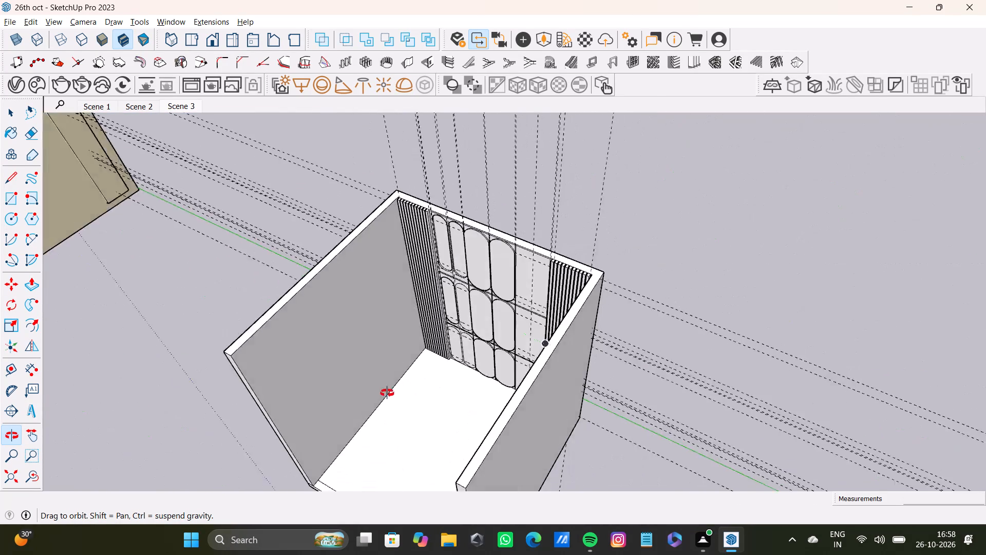
middle_drag(387, 393, 498, 301)
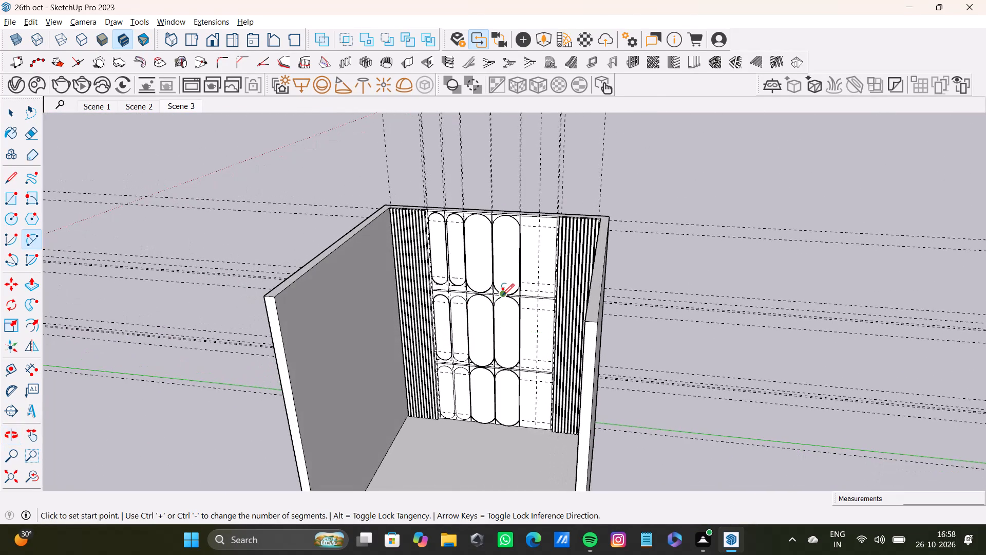
key(ctrl+z)
key(ctrl+z)
key(ctrl+z)
key(ctrl+z)
key(ctrl+z)
key(ctrl+z)
key(ctrl+z)
key(ctrl+z)
key(ctrl+z)
key(ctrl+z)
key(ctrl+z)
key(ctrl+z)
key(ctrl+z)
key(ctrl+z)
key(z)
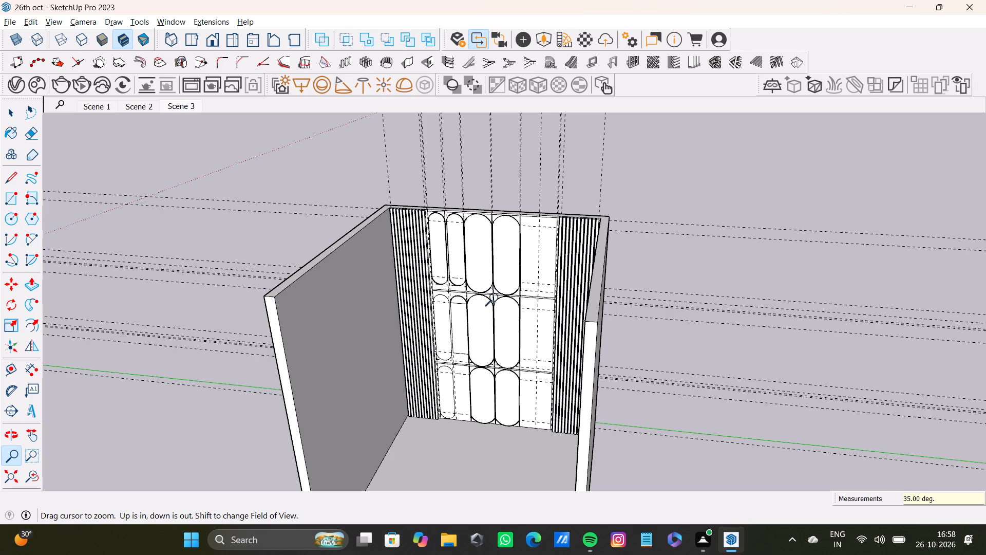
key(ctrl+z)
key(ctrl+z)
key(ctrl+z)
key(ctrl+z)
key(ctrl+z)
key(ctrl+z)
key(ctrl+z)
key(ctrl+z)
key(ctrl+z)
key(ctrl+z)
key(ctrl+z)
key(ctrl+z)
key(ctrl+z)
key(ctrl+z)
key(ctrl+z)
key(ctrl+z)
key(ctrl+z)
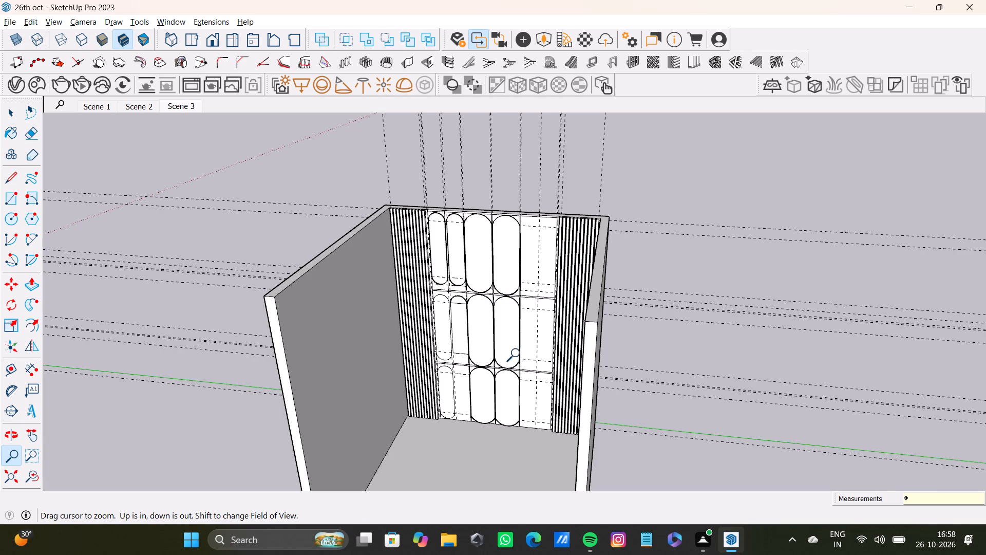
key(ctrl+z)
key(ctrl+z)
key(ctrl+z)
key(ctrl+z)
key(ctrl+z)
key(ctrl+z)
key(ctrl+z)
key(ctrl+z)
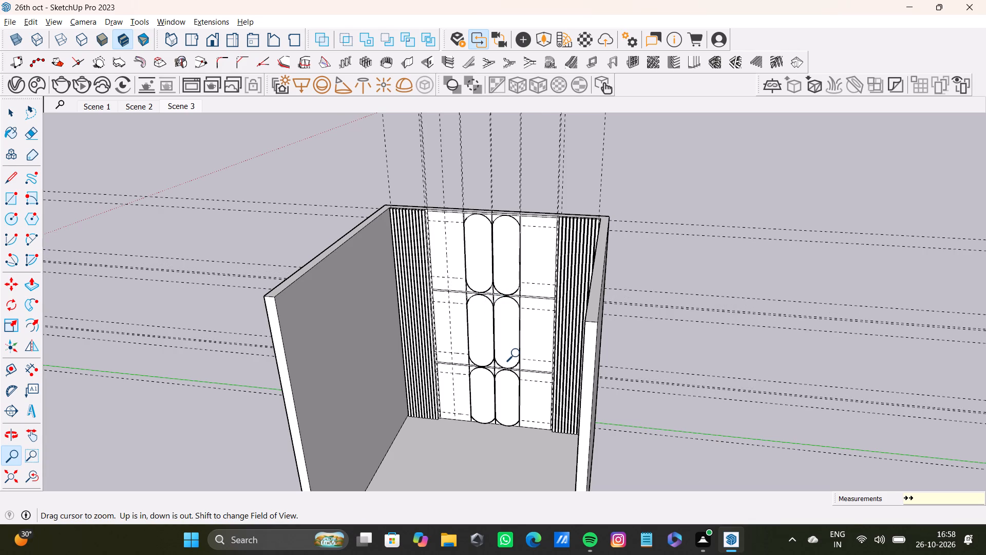
key(ctrl+z)
key(z)
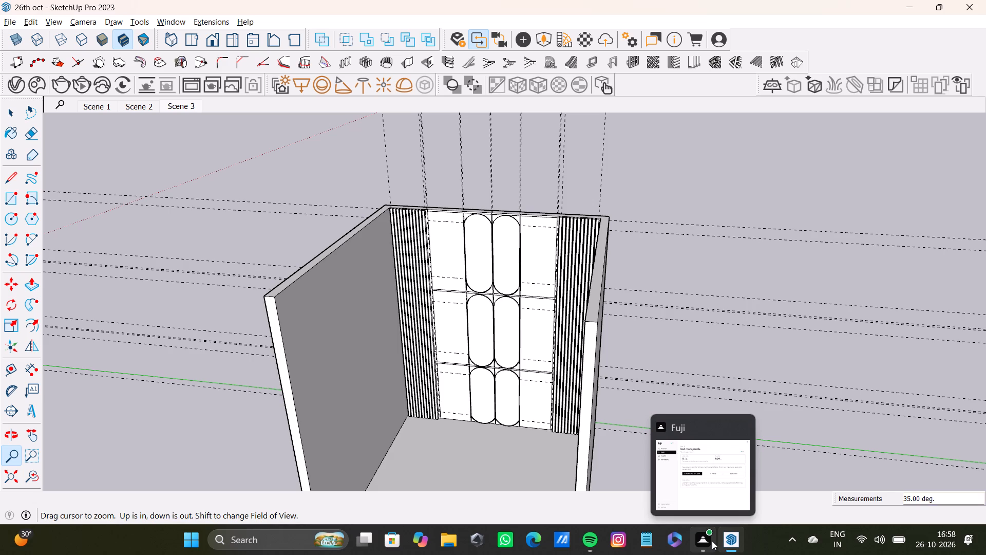
Draw a rectangle over the full top-row cell of the back wall's left outer column.
key(space)
key(space)
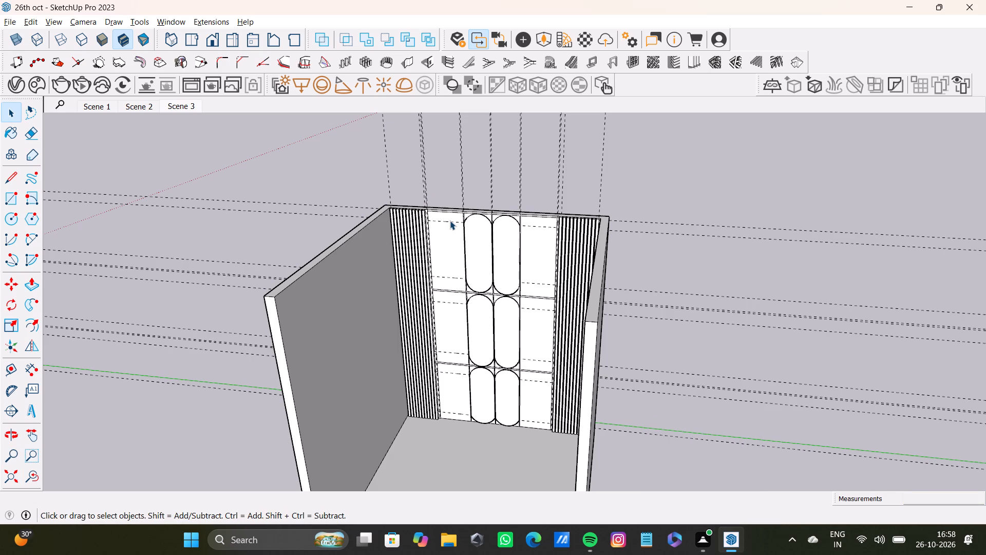
click(450, 220)
scroll(460, 228, down, 5)
middle_drag(452, 242, 477, 244)
scroll(479, 244, up, 5)
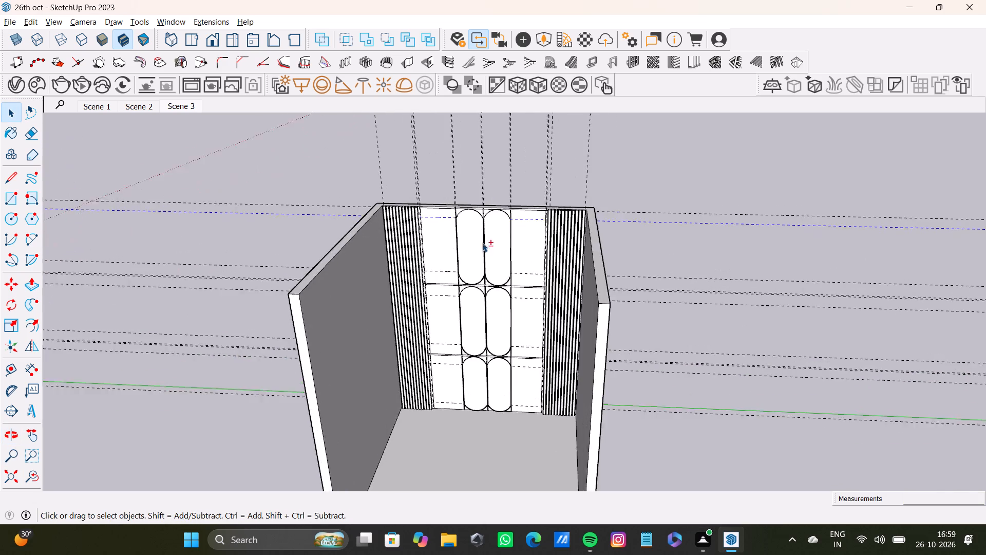
scroll(482, 243, up, 6)
shift+scroll(445, 302, down, 5)
scroll(450, 300, up, 1)
middle_drag(450, 299, 532, 251)
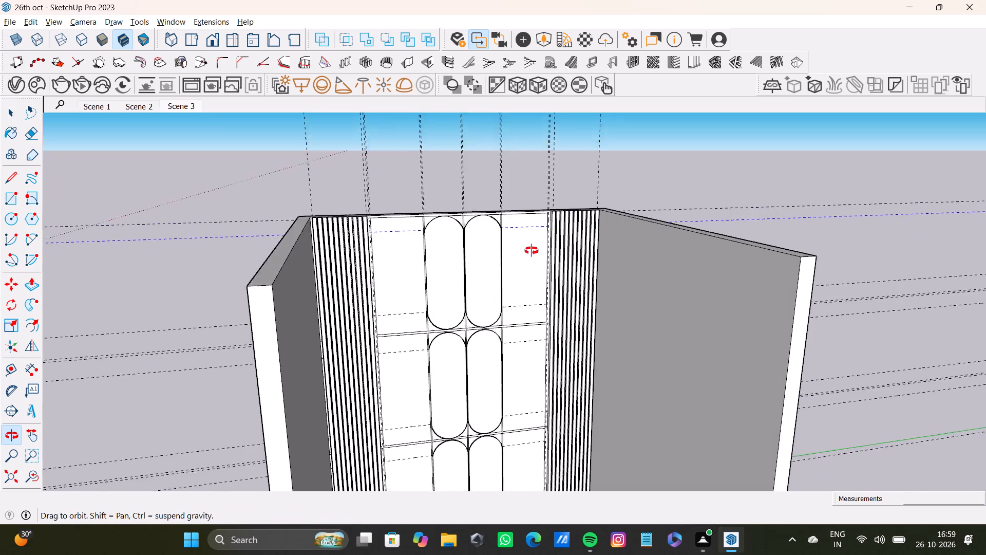
middle_drag(532, 251, 440, 263)
key(r)
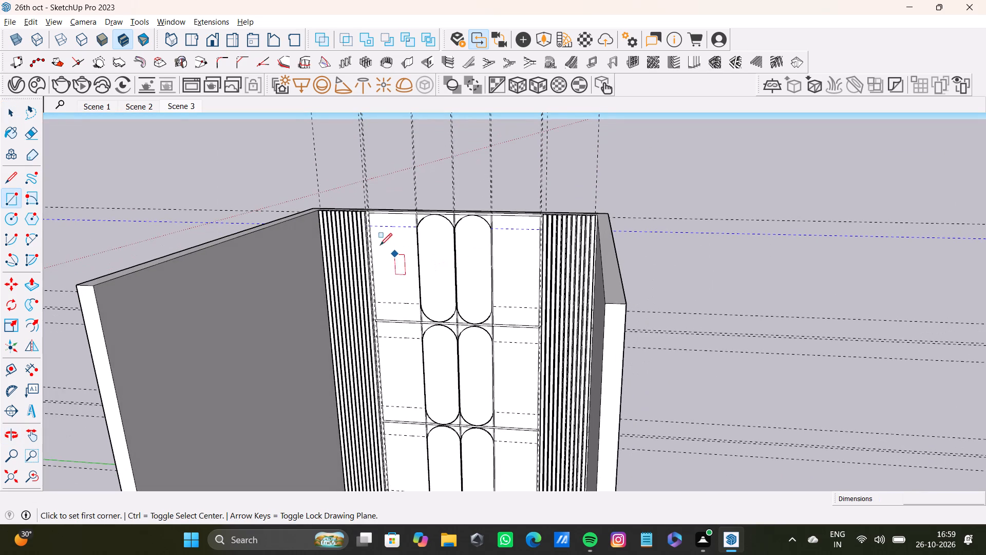
scroll(361, 238, up, 8)
middle_drag(376, 225, 407, 219)
scroll(375, 184, up, 6)
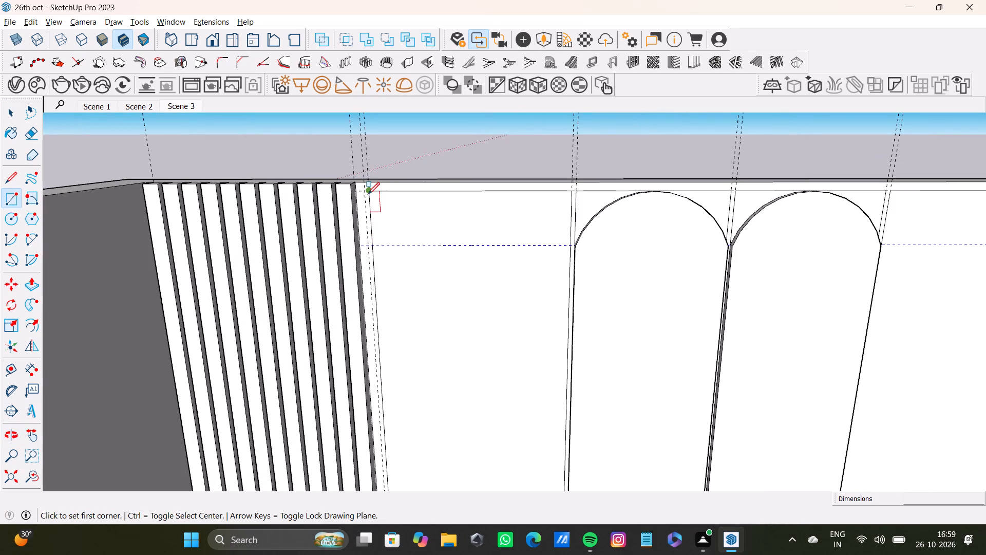
click(368, 194)
scroll(451, 280, down, 9)
scroll(490, 352, down, 3)
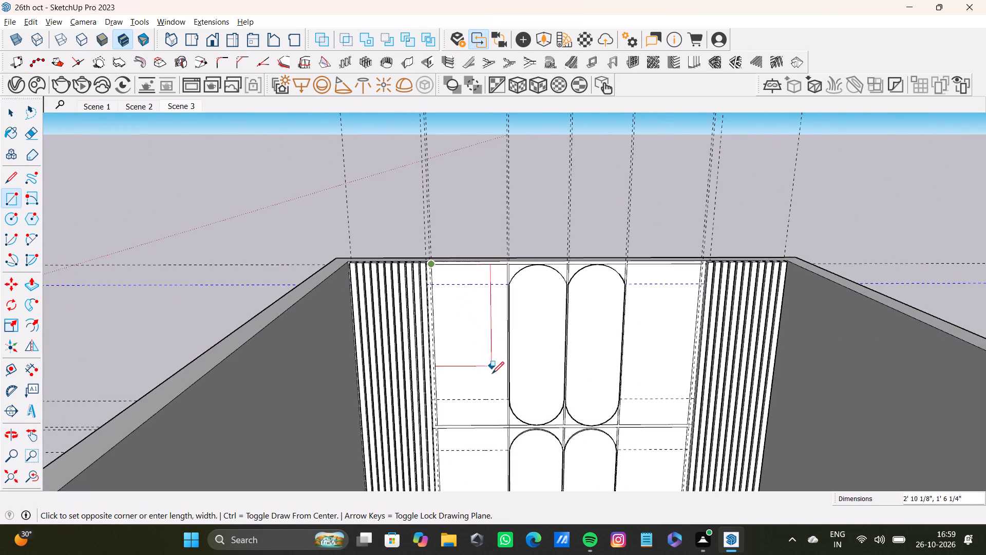
scroll(492, 374, down, 1)
middle_drag(492, 377, 494, 365)
scroll(498, 383, up, 8)
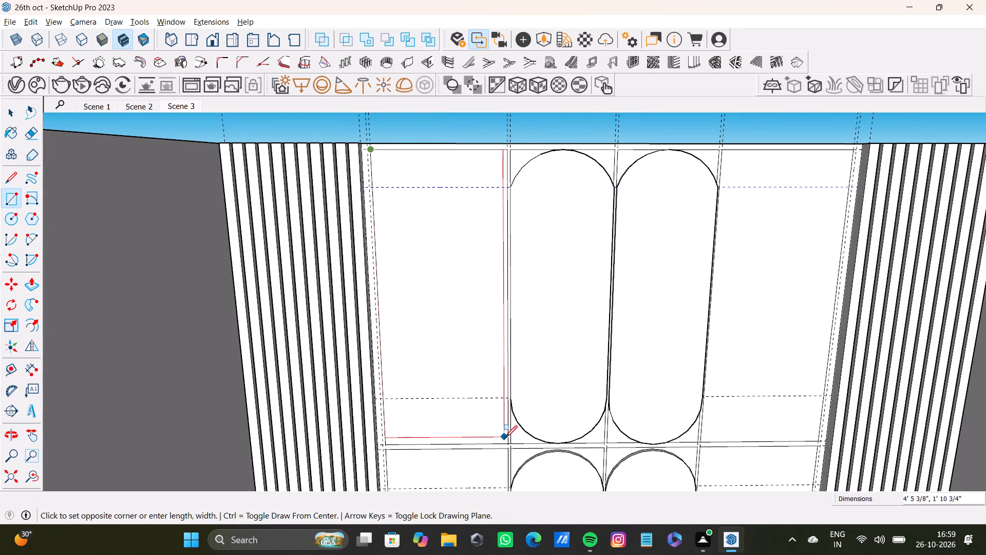
click(507, 440)
Draw a rectangle about 4' 9 7/16" by 1' 11 1/2" over the middle-row cell of the left outer column.
scroll(505, 430, down, 8)
middle_drag(502, 419, 657, 554)
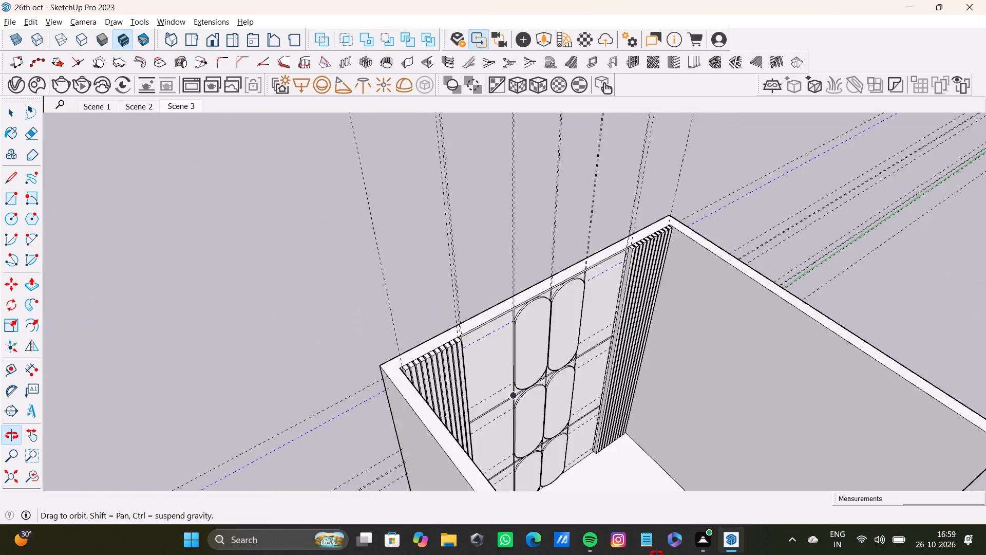
middle_drag(657, 554, 463, 278)
scroll(452, 180, up, 7)
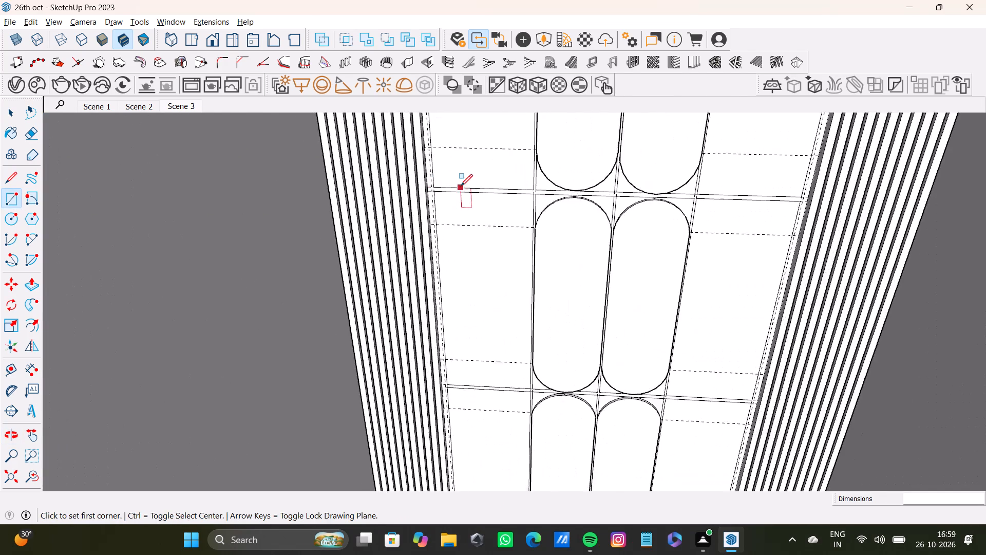
scroll(461, 186, up, 3)
click(423, 193)
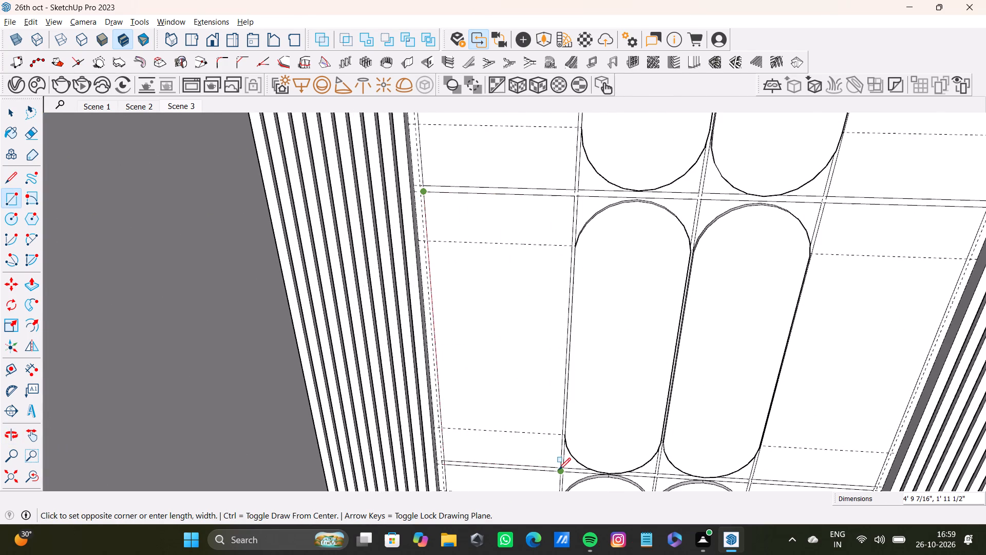
click(562, 466)
Draw a rectangle about 4' 3/8" by 1' 11 1/2" over the bottom-row cell of the back wall's left outer column.
scroll(544, 436, down, 4)
shift+middle_drag(541, 435, 476, 231)
scroll(451, 289, up, 2)
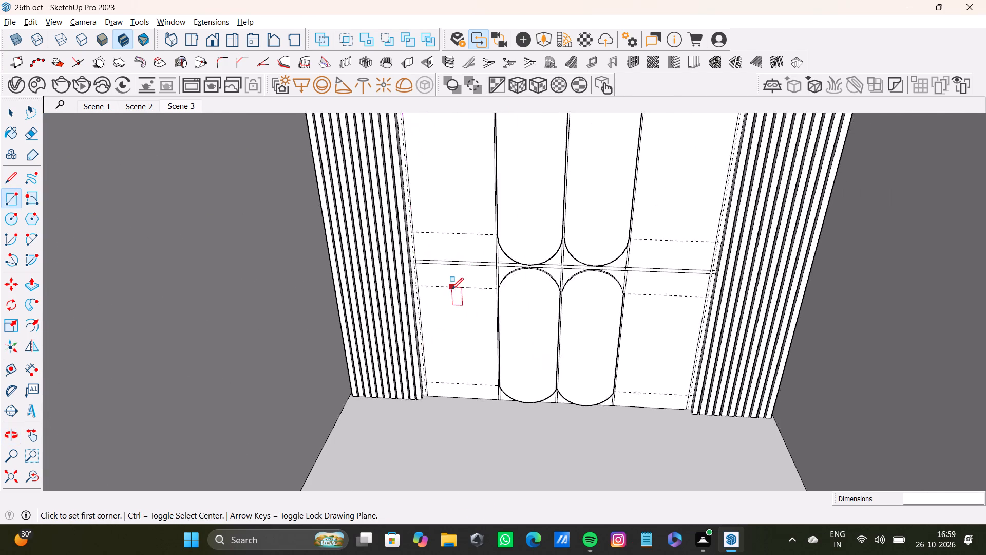
scroll(451, 289, up, 2)
middle_drag(429, 212, 421, 167)
scroll(392, 254, up, 7)
click(402, 220)
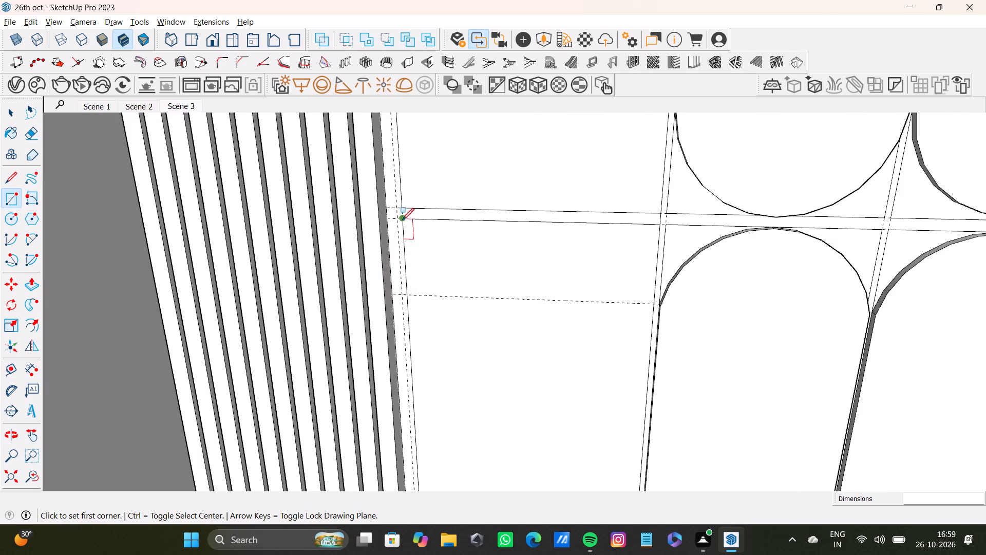
scroll(462, 281, down, 4)
shift+middle_drag(514, 338, 483, 227)
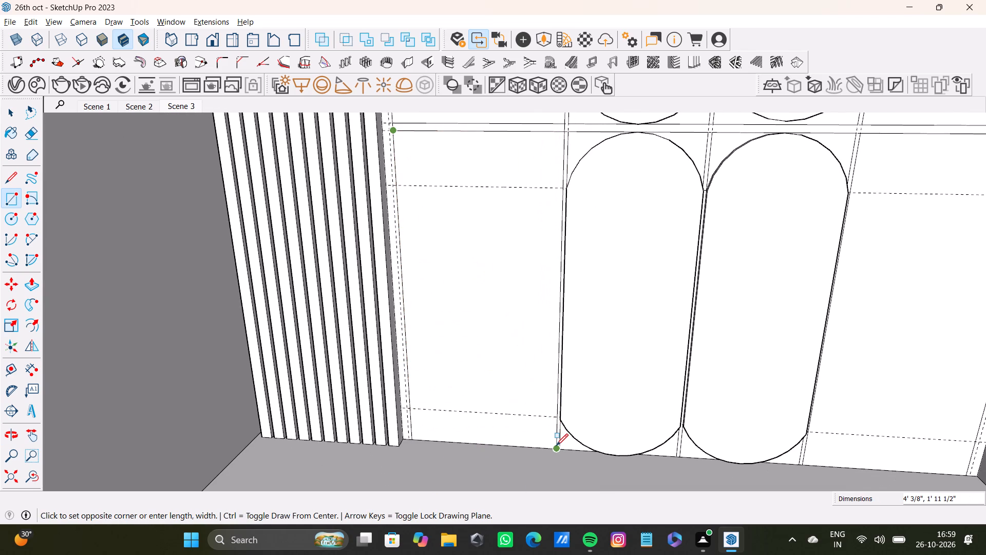
click(556, 445)
Draw a rectangle over the full top-row cell of the back wall's right outer column.
scroll(544, 422, down, 19)
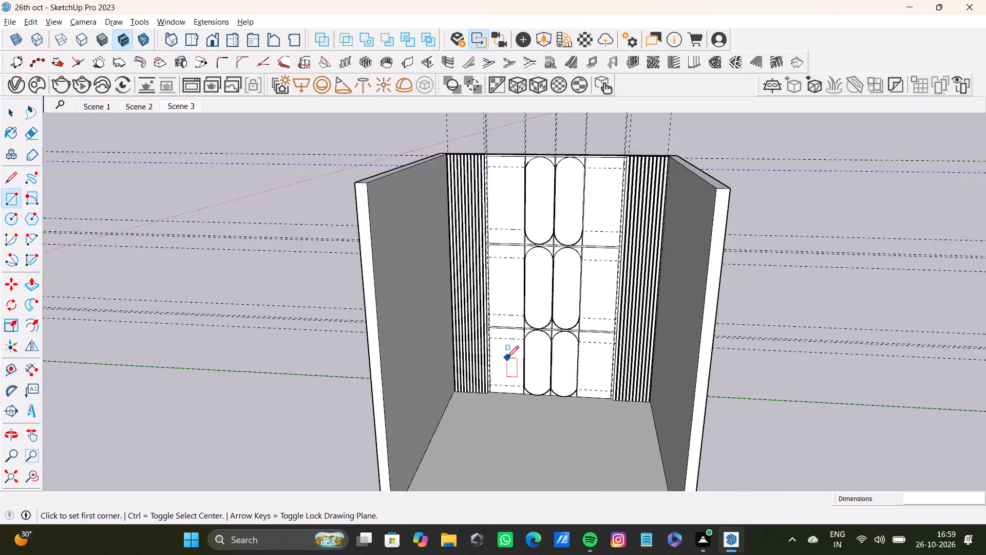
scroll(507, 358, down, 2)
scroll(533, 216, up, 6)
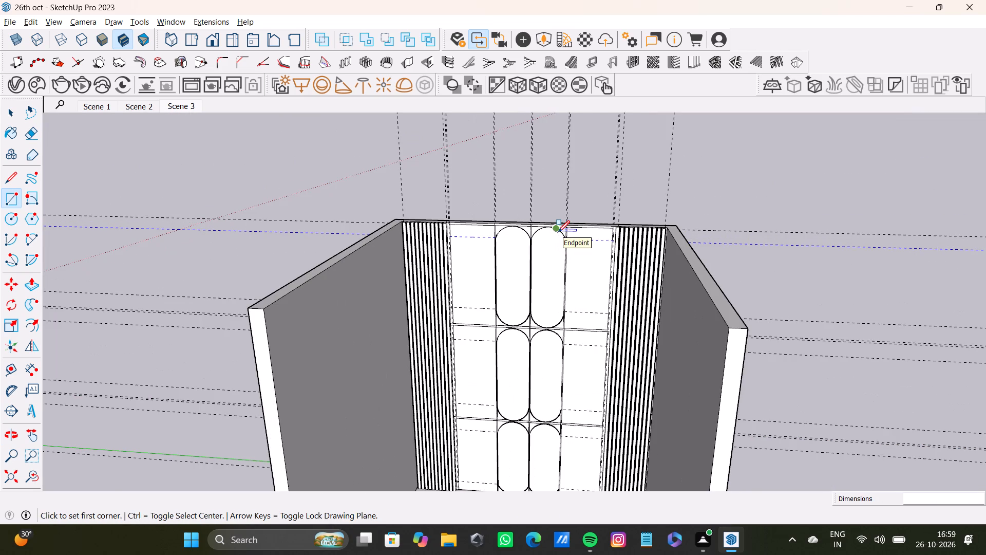
shift+middle_drag(607, 266, 532, 283)
shift+scroll(519, 245, up, 5)
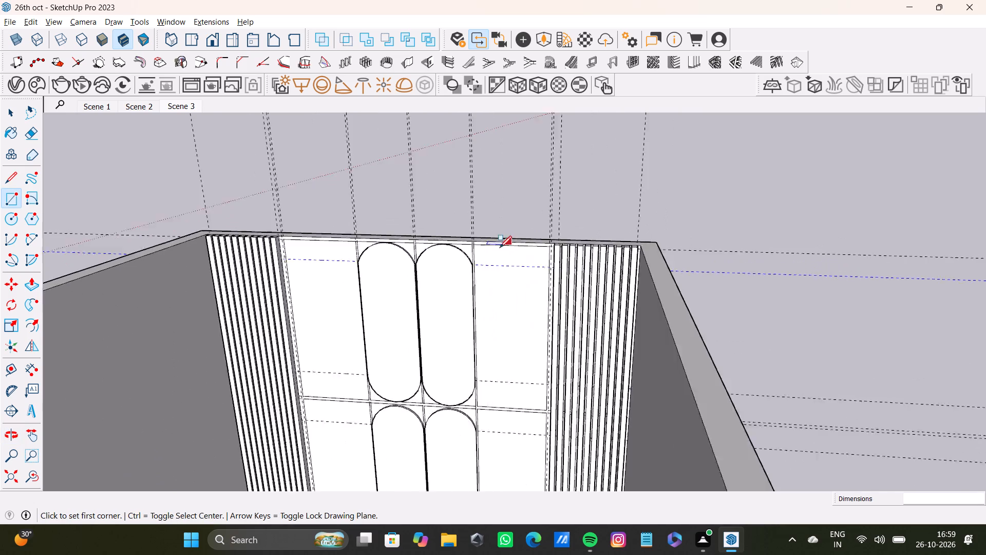
shift+scroll(500, 248, up, 11)
click(464, 227)
scroll(475, 243, down, 4)
shift+middle_drag(534, 286, 536, 253)
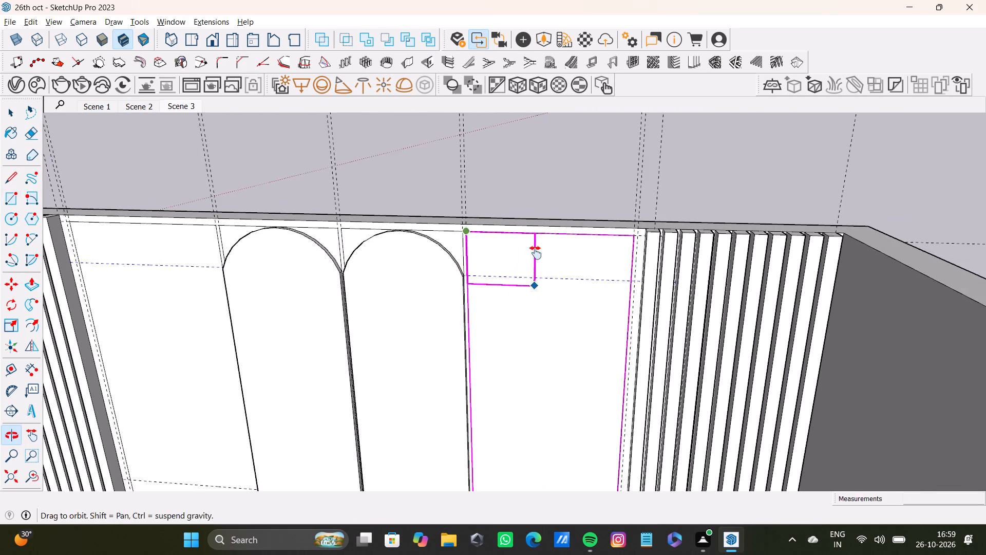
shift+middle_drag(536, 253, 524, 210)
scroll(557, 321, down, 4)
shift+middle_drag(573, 361, 584, 326)
scroll(564, 357, up, 4)
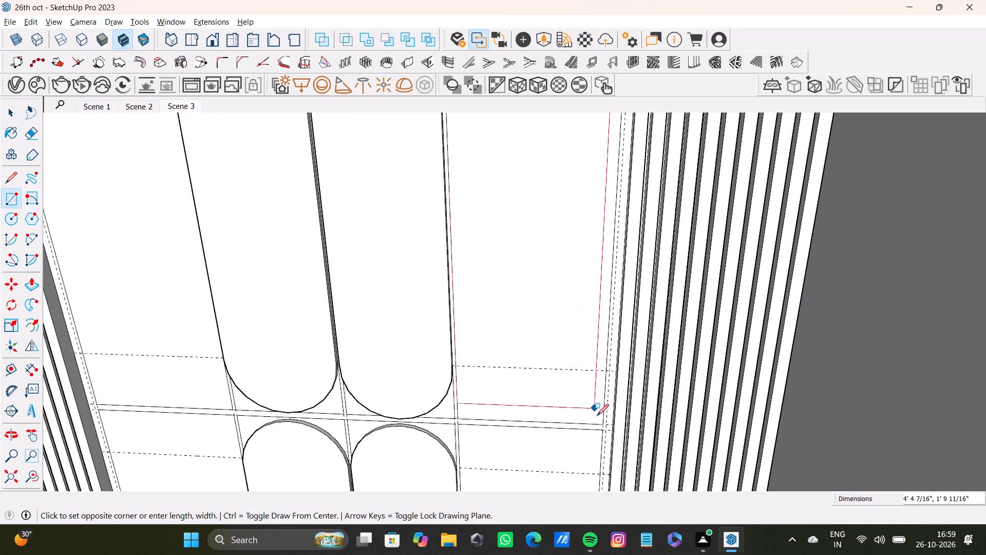
click(601, 422)
Draw a rectangle over the full middle-row cell of the back wall's right outer column.
scroll(592, 405, down, 3)
shift+middle_drag(585, 406, 591, 325)
scroll(525, 358, up, 6)
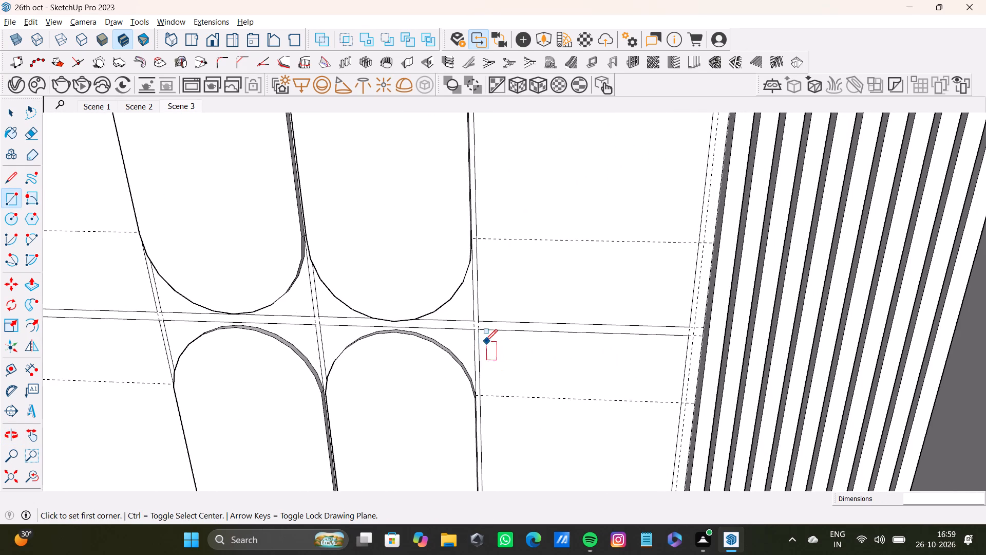
click(480, 330)
scroll(527, 382, down, 4)
shift+middle_drag(567, 427, 502, 210)
scroll(530, 302, down, 4)
middle_drag(528, 343, 526, 299)
scroll(541, 356, up, 2)
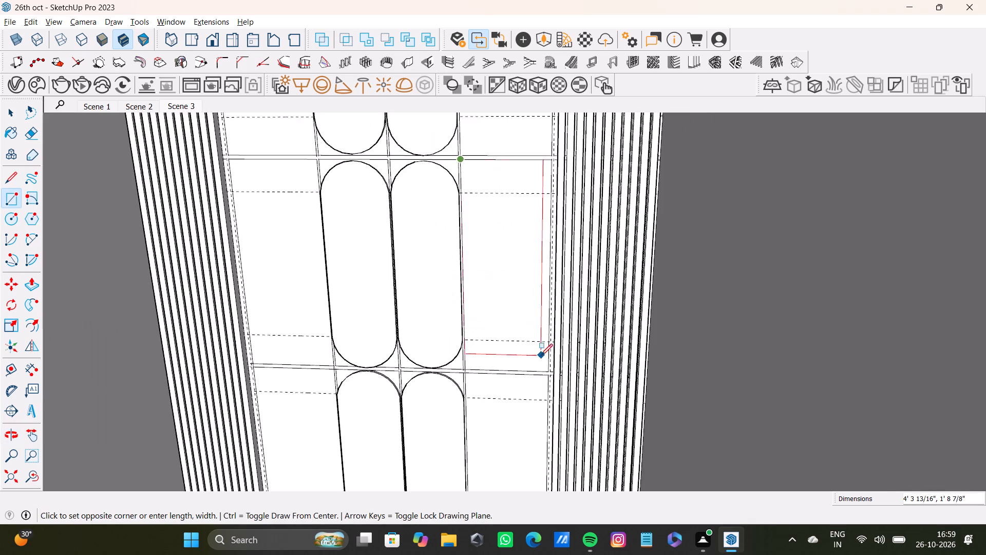
scroll(541, 356, up, 4)
click(553, 379)
Draw a rectangle over the full bottom-row cell of the right outer column, down to the floor.
scroll(542, 369, down, 2)
shift+middle_drag(536, 367, 527, 234)
scroll(443, 277, up, 2)
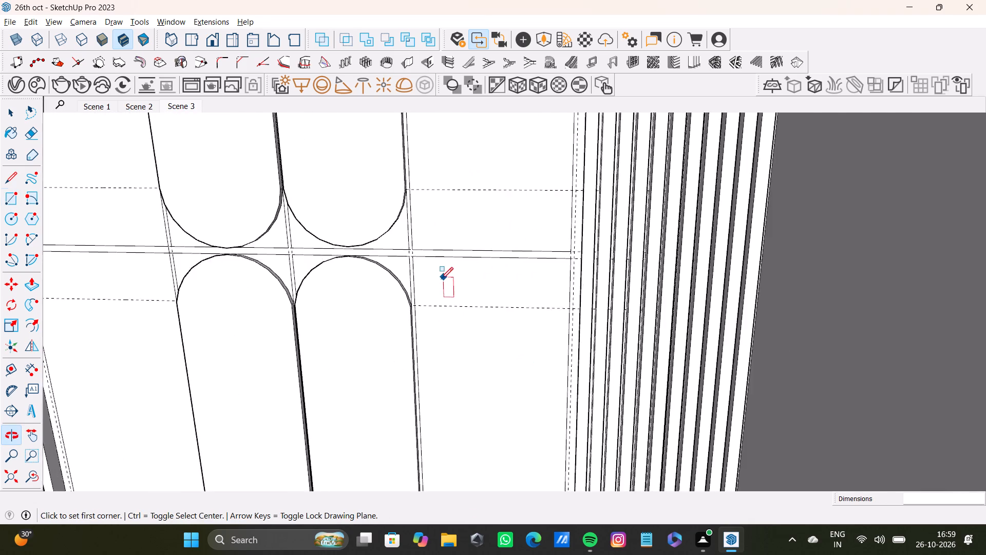
scroll(441, 279, up, 3)
click(401, 249)
scroll(475, 304, down, 3)
shift+middle_drag(501, 347, 498, 191)
scroll(494, 274, down, 4)
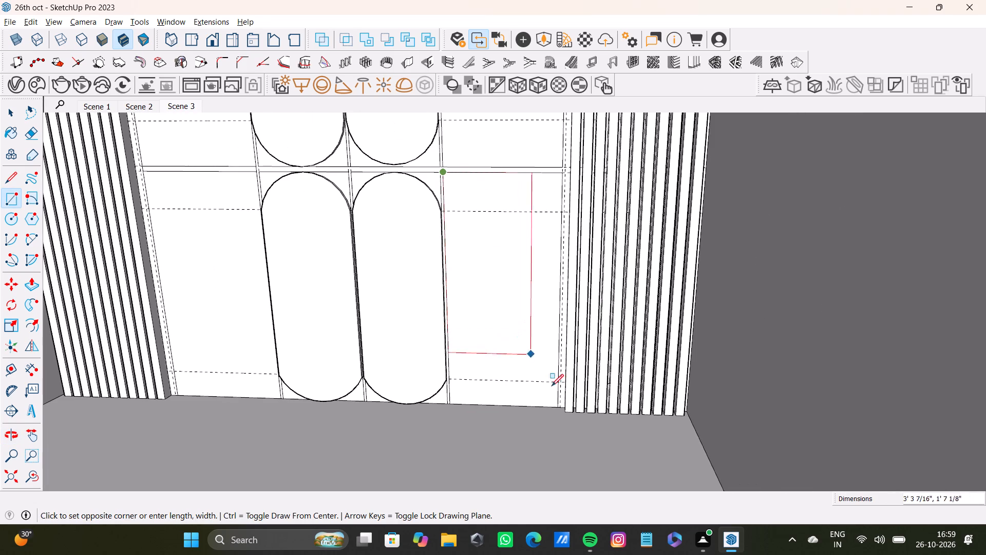
click(559, 404)
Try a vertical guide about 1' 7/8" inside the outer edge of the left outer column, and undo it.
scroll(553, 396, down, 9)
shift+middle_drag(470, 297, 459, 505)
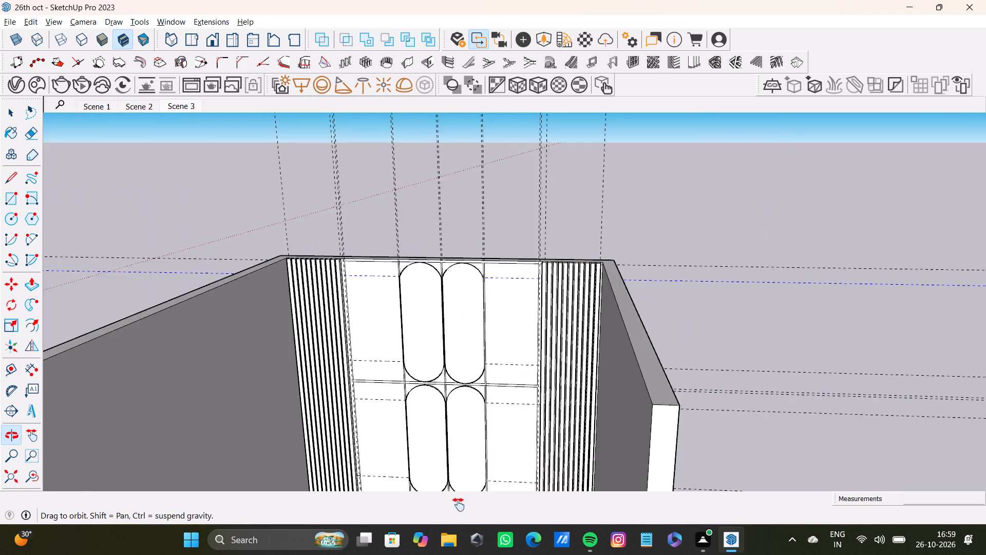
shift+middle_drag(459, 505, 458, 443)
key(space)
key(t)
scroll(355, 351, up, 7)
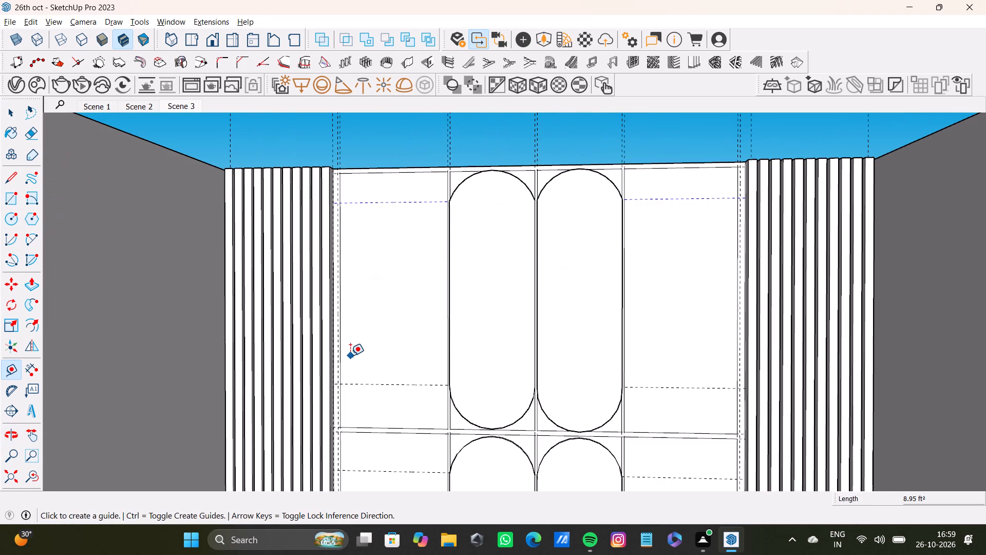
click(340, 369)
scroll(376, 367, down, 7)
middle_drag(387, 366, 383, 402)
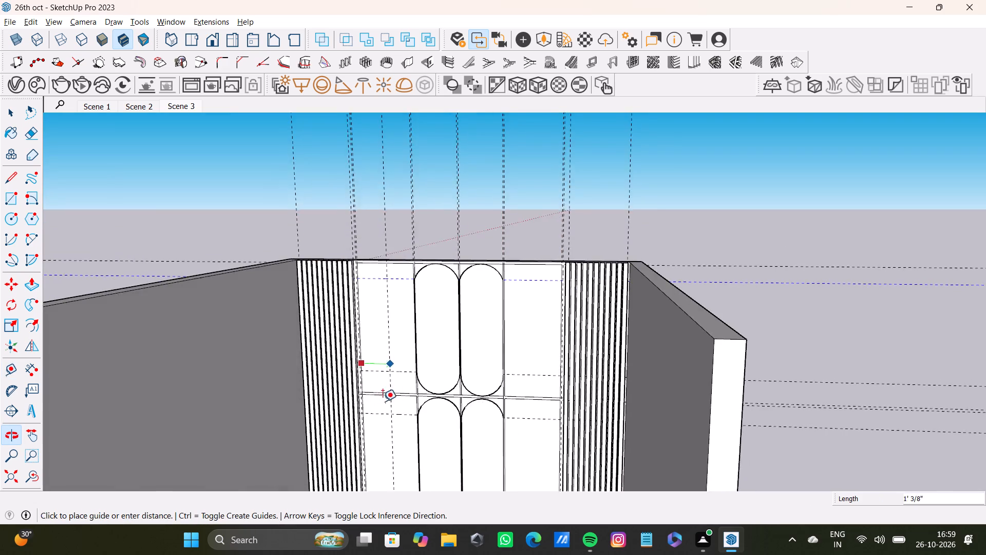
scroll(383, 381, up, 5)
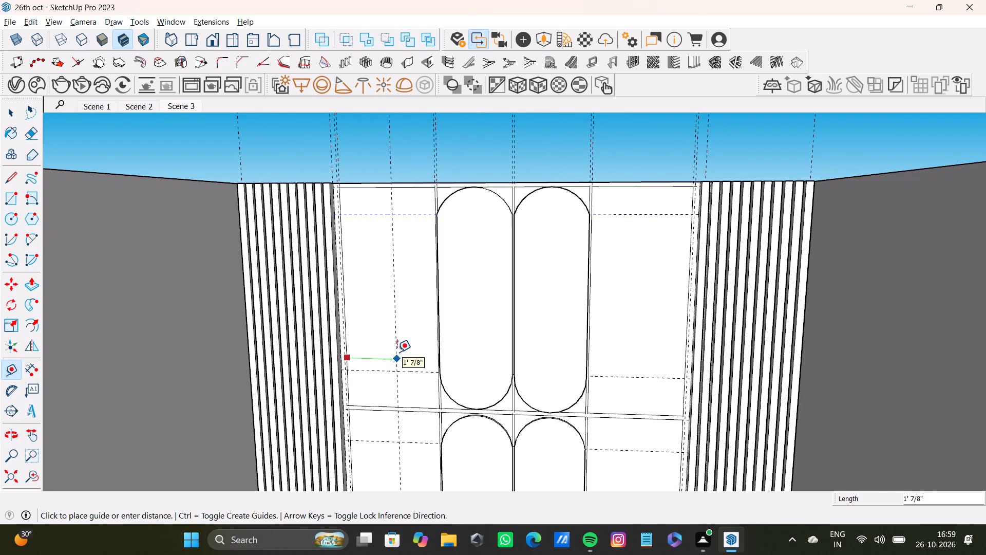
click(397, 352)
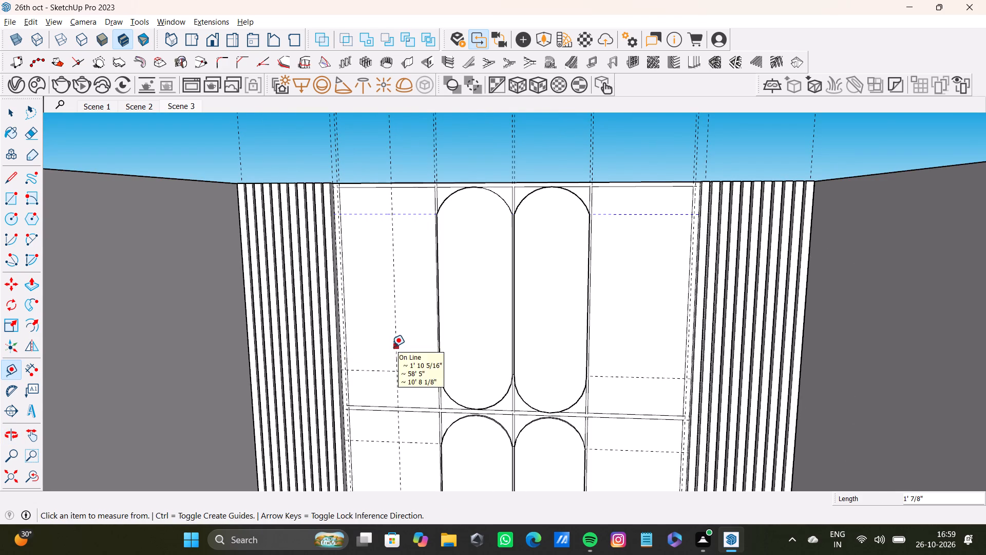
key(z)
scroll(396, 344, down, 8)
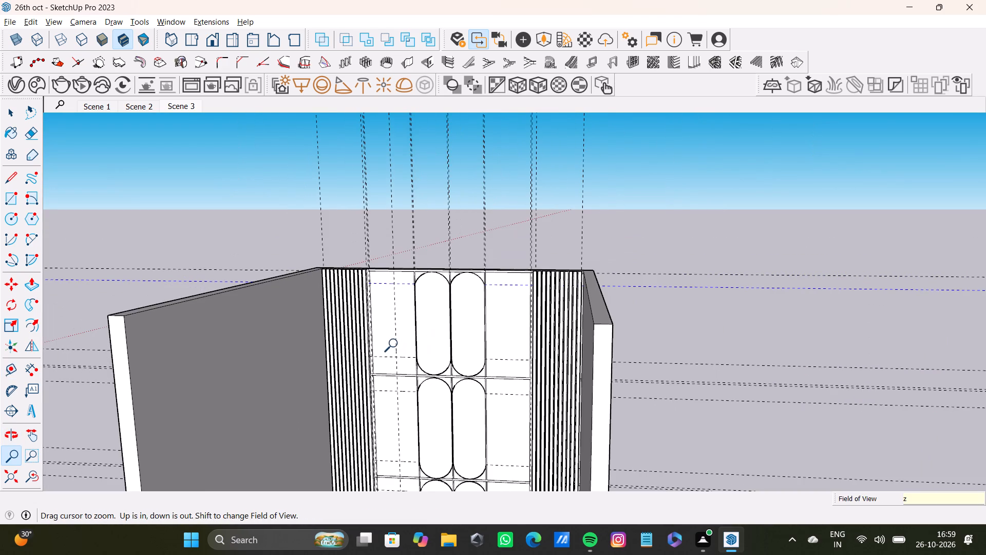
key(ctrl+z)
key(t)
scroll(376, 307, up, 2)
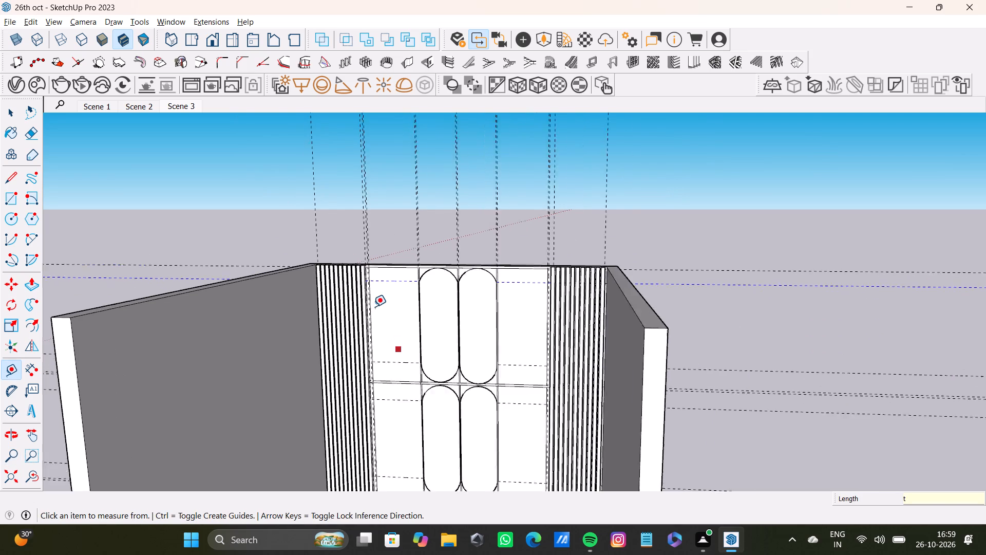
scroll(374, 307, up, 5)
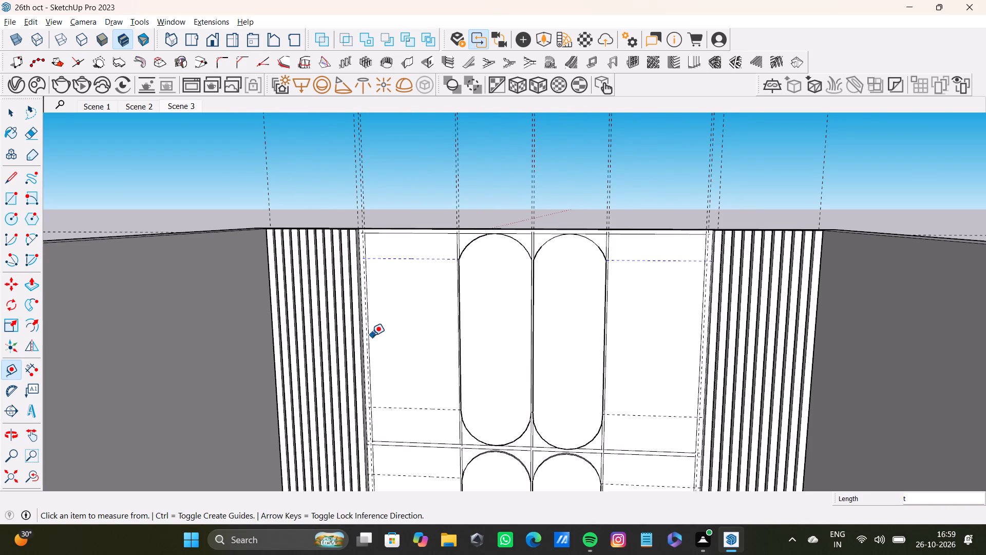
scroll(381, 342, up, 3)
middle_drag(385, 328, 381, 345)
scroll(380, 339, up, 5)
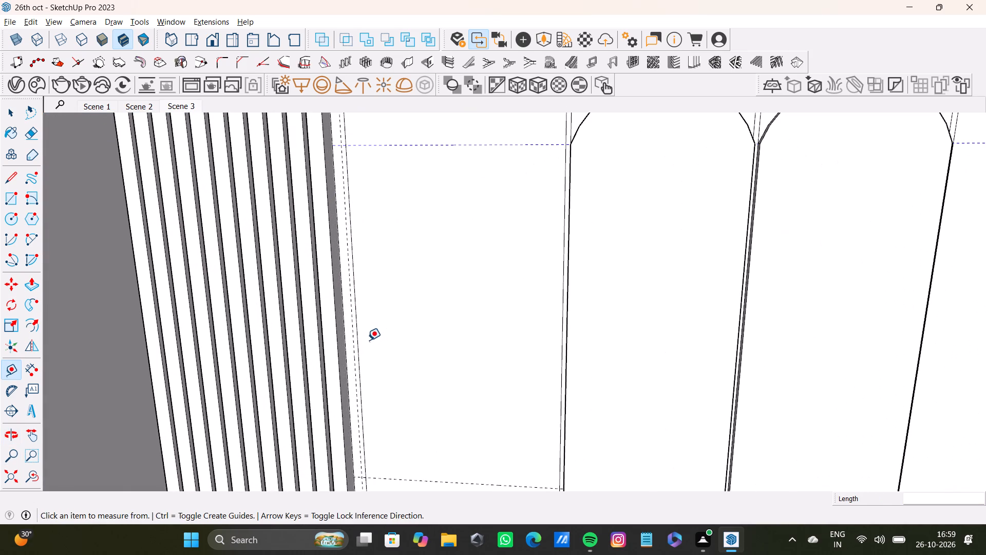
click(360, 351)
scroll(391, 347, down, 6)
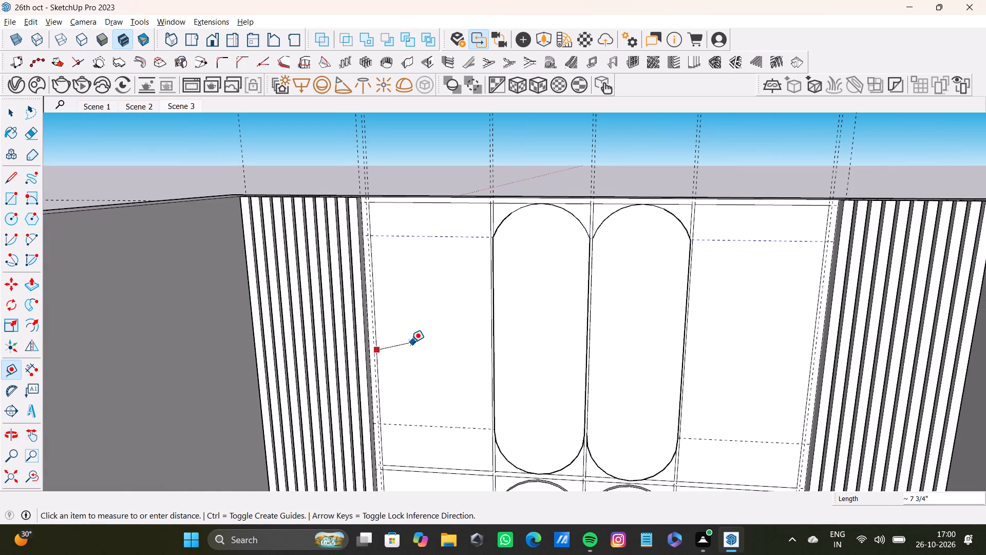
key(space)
Place a vertical guide about 11 1/16" inside the left outer column's outer edge and a second one 1" outward from it.
key(t)
scroll(375, 355, up, 2)
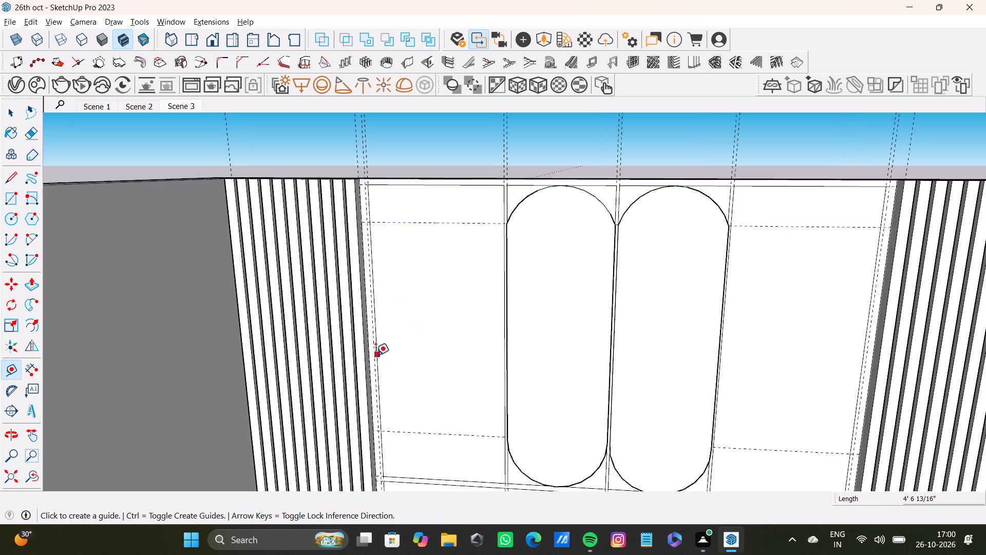
scroll(375, 355, up, 6)
click(385, 393)
scroll(465, 391, down, 5)
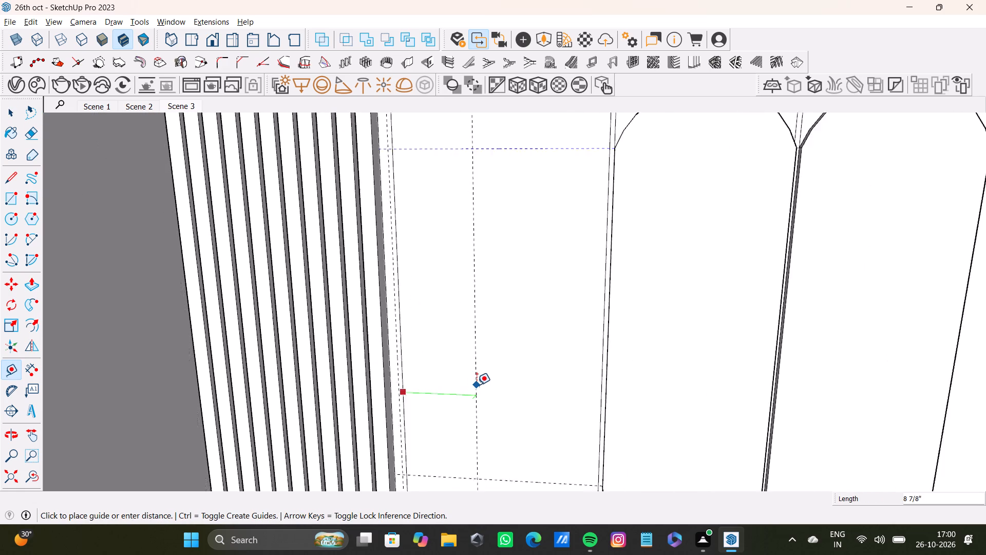
scroll(477, 385, down, 6)
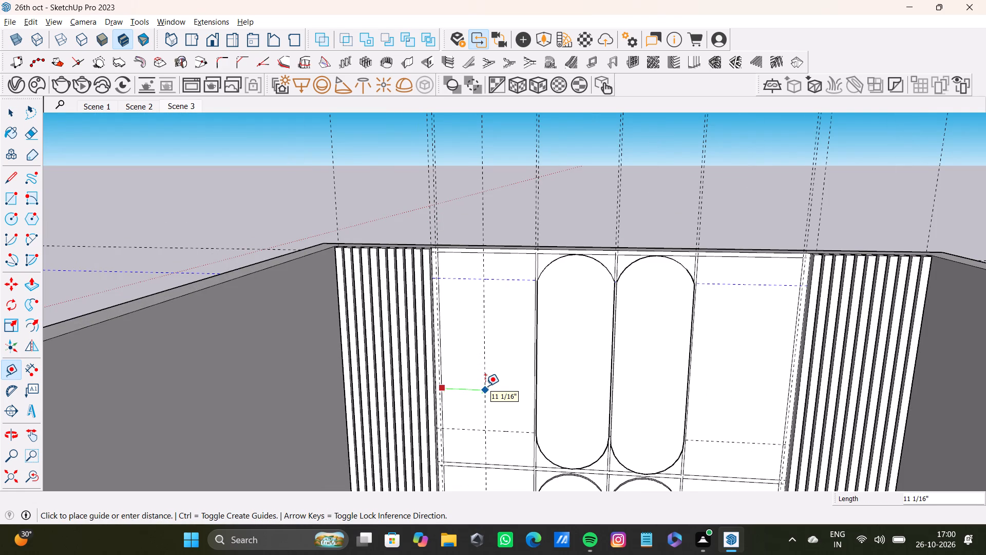
click(486, 387)
drag(484, 386, 478, 386)
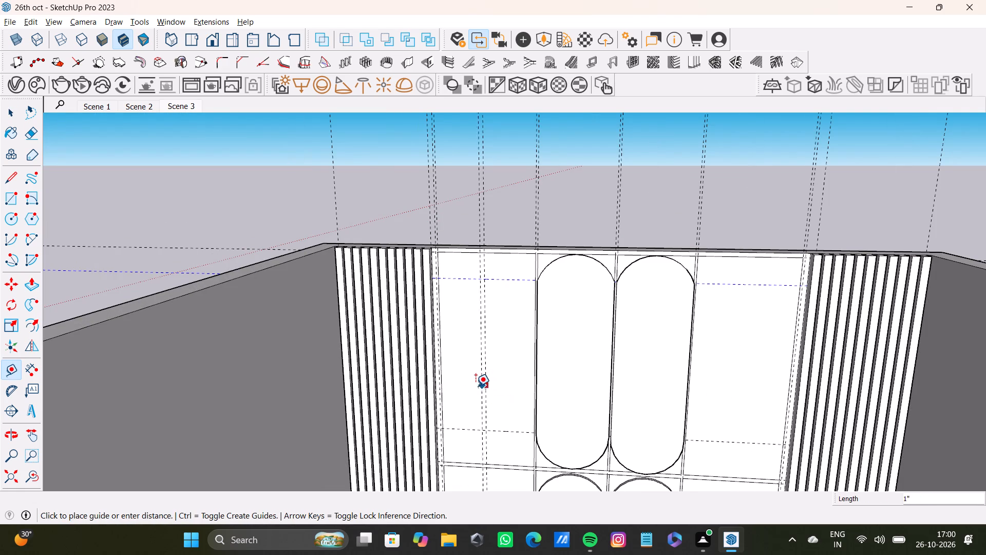
click(475, 387)
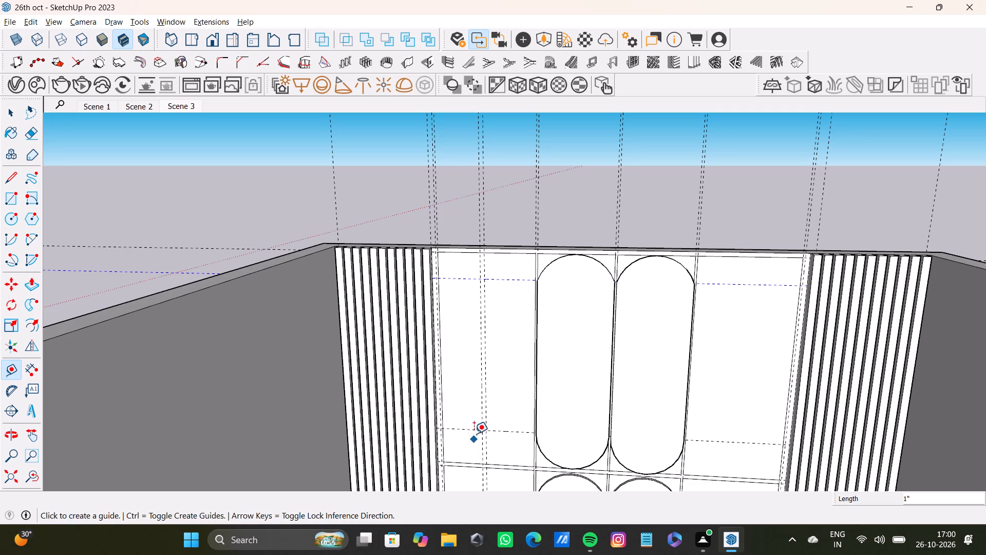
Place a horizontal guide 1" below the lower horizontal guide in the left outer column's top-row cell.
click(474, 430)
scroll(480, 437, up, 2)
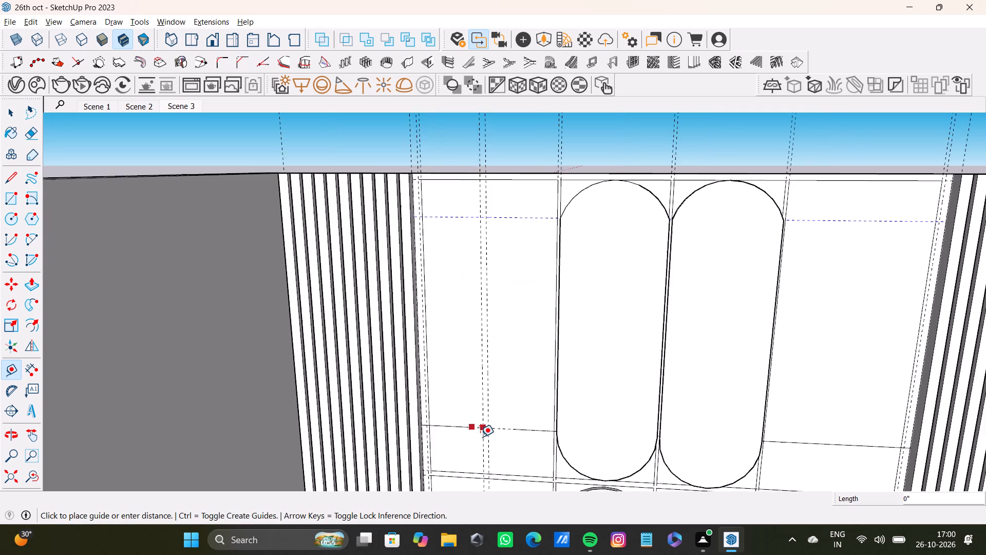
scroll(480, 437, up, 2)
middle_drag(481, 437, 443, 422)
scroll(446, 424, up, 5)
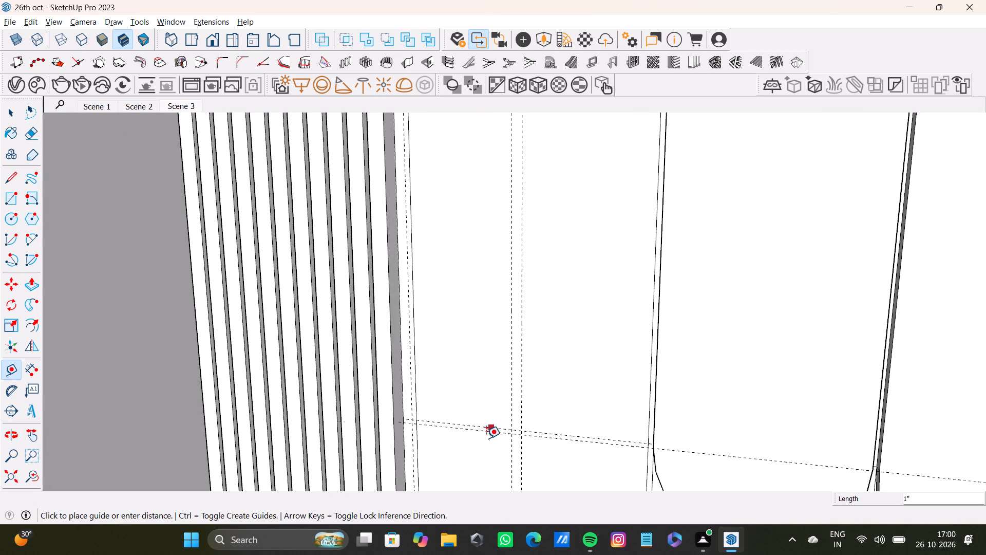
click(501, 440)
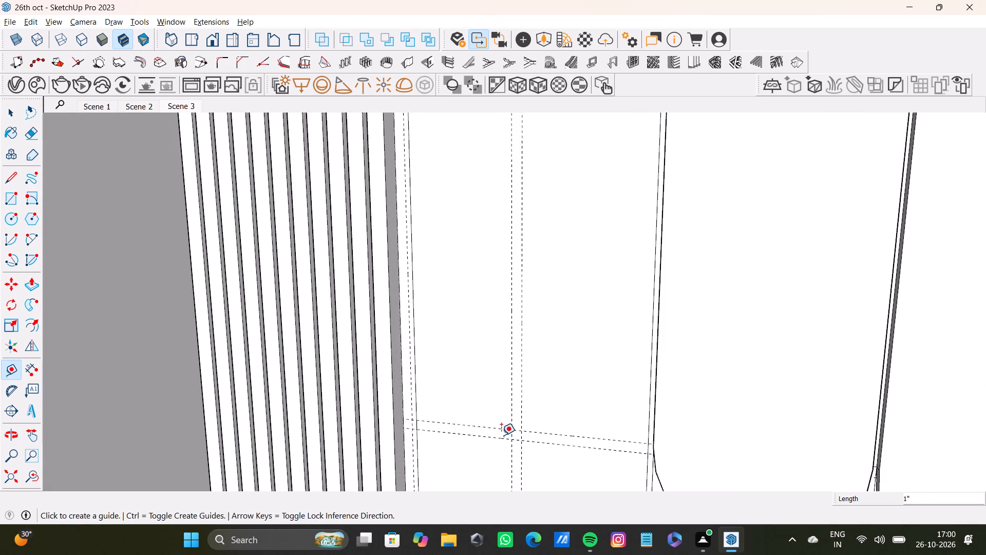
Place a horizontal guide 1" above the upper horizontal guide in the left outer column's top-row cell.
scroll(501, 419, down, 9)
middle_drag(462, 281, 385, 310)
scroll(517, 223, up, 7)
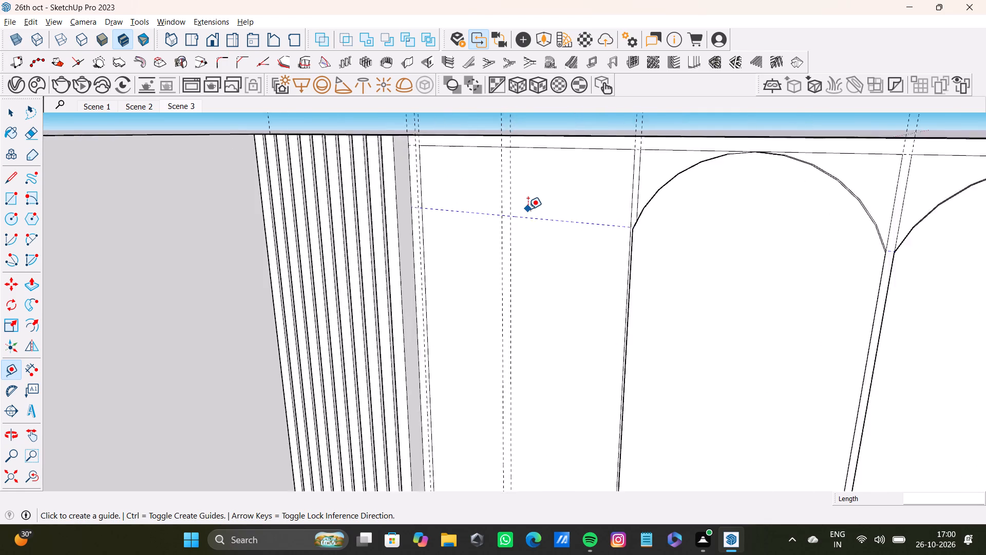
scroll(528, 209, up, 4)
click(527, 221)
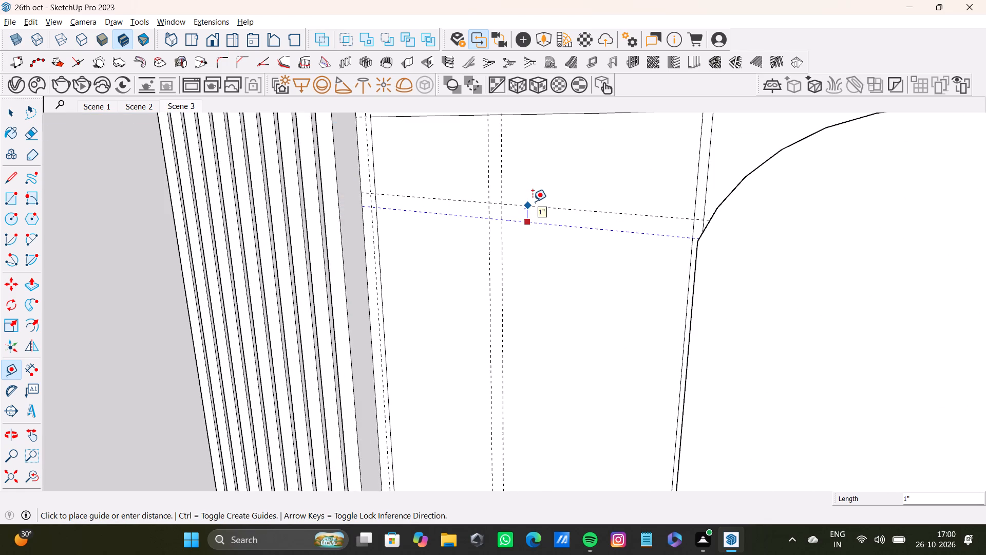
click(533, 201)
Place a vertical guide about 11 9/16" outward from the right outer column's inner edge, plus a second one a narrow gap beyond it.
scroll(594, 326, down, 20)
scroll(594, 326, down, 2)
middle_drag(590, 340, 593, 342)
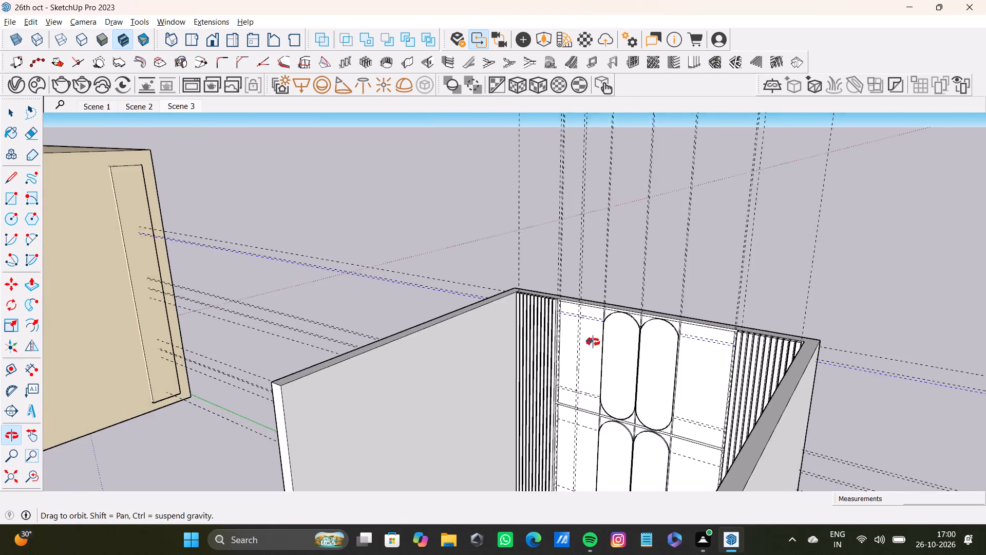
middle_drag(593, 342, 688, 353)
scroll(688, 353, down, 4)
shift+middle_drag(688, 353, 602, 335)
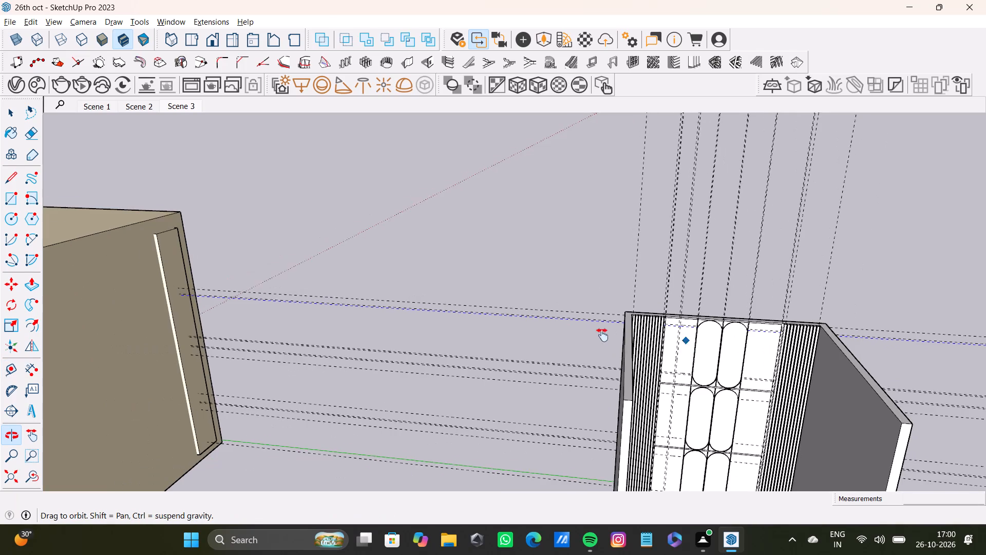
shift+middle_drag(602, 335, 570, 334)
shift+middle_drag(571, 332, 476, 321)
scroll(583, 311, up, 20)
scroll(583, 311, up, 1)
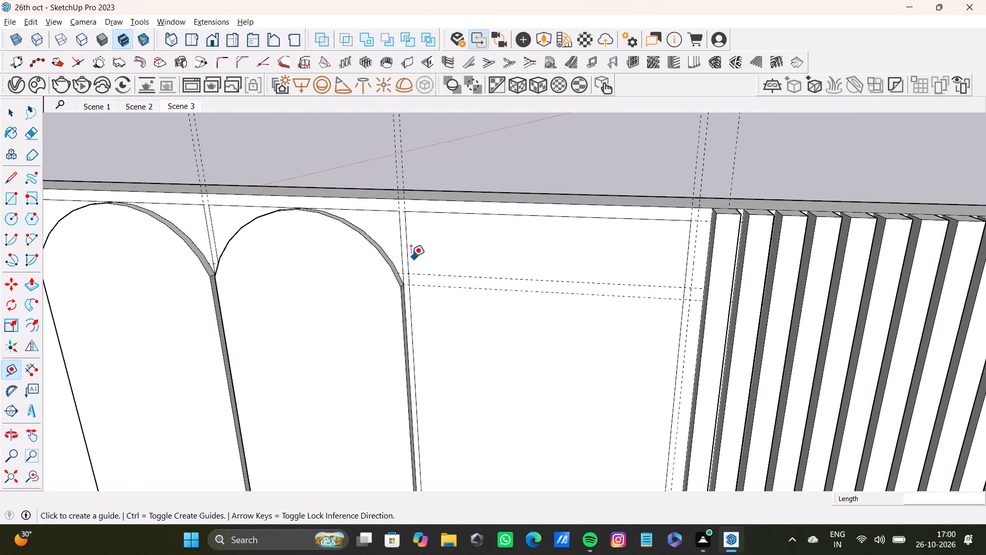
click(409, 256)
scroll(538, 258, down, 8)
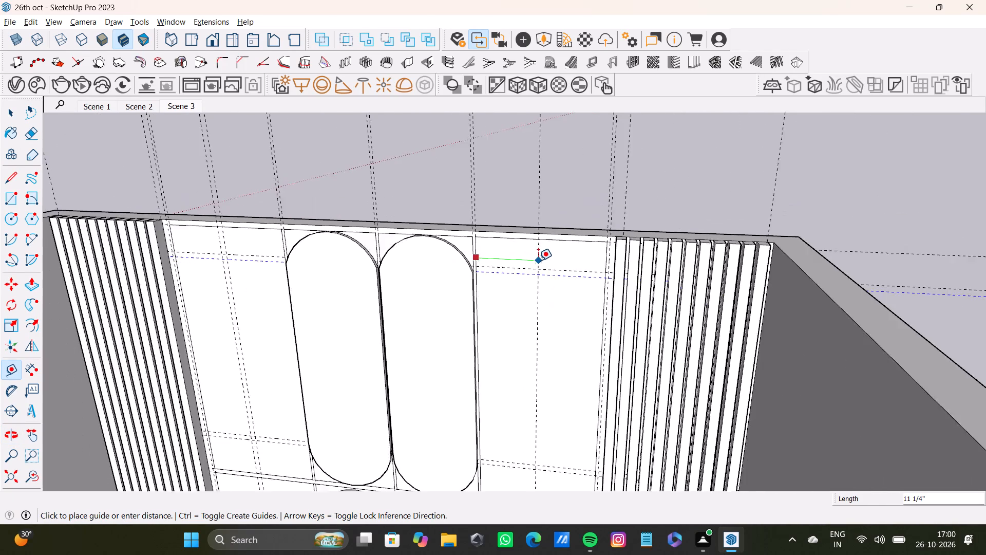
scroll(538, 261, down, 7)
middle_drag(538, 261, 569, 321)
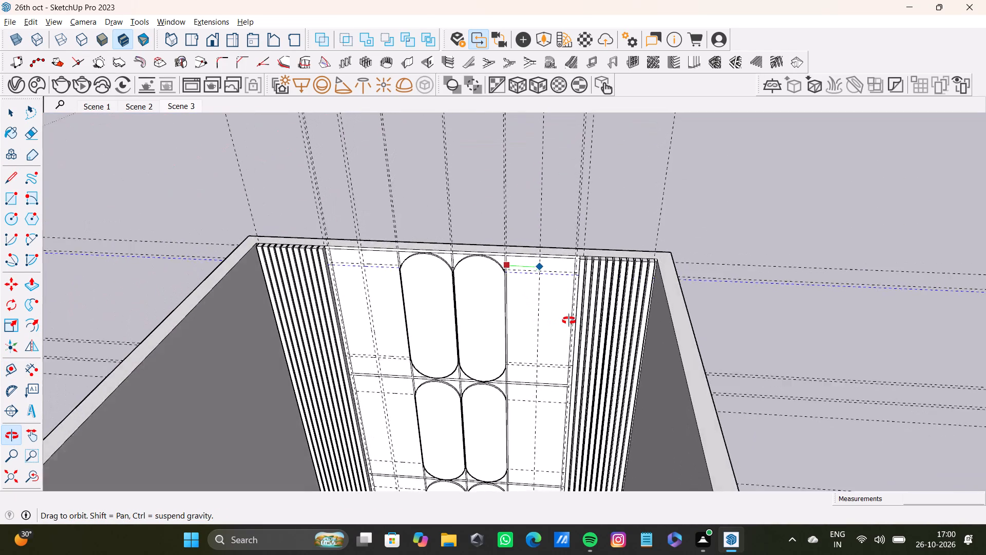
middle_drag(569, 321, 543, 375)
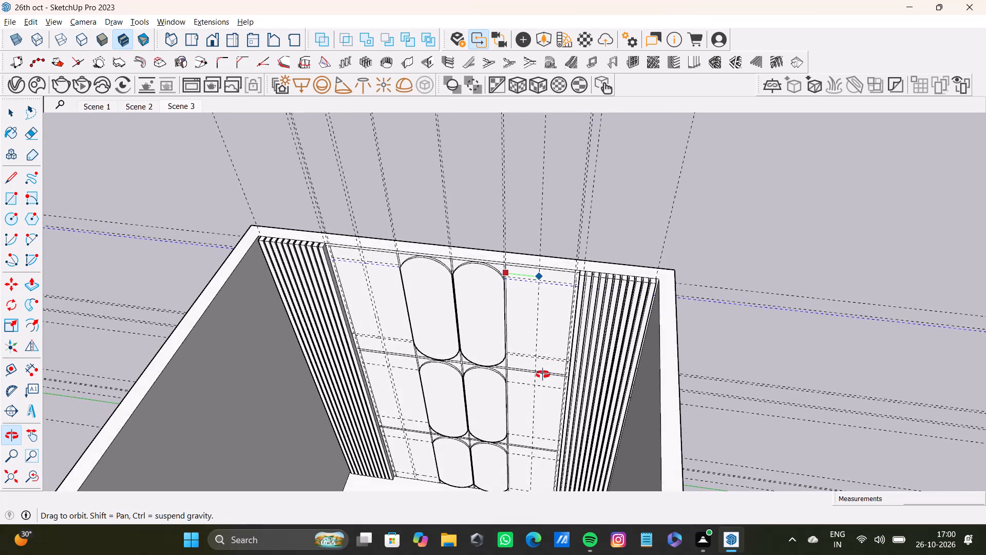
middle_drag(543, 375, 552, 323)
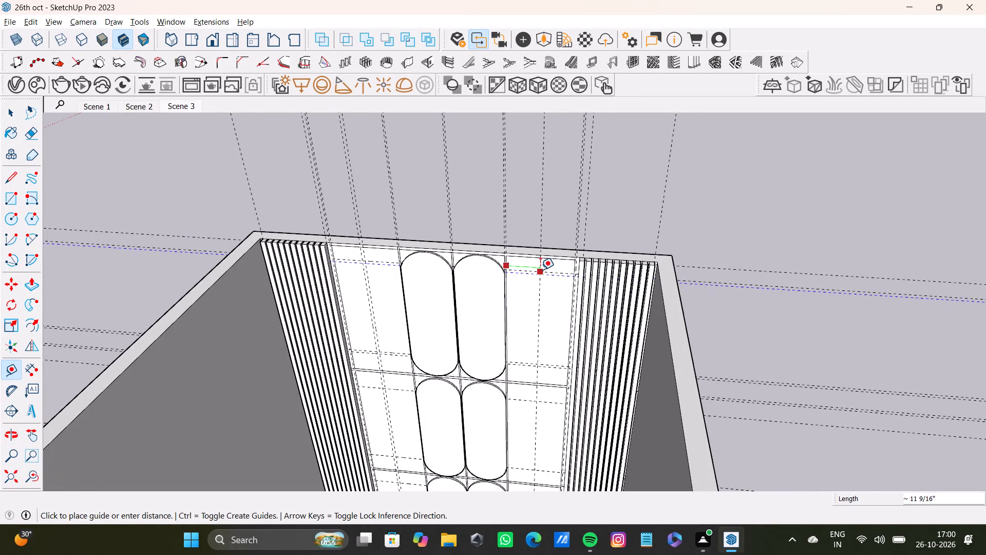
click(540, 273)
click(540, 289)
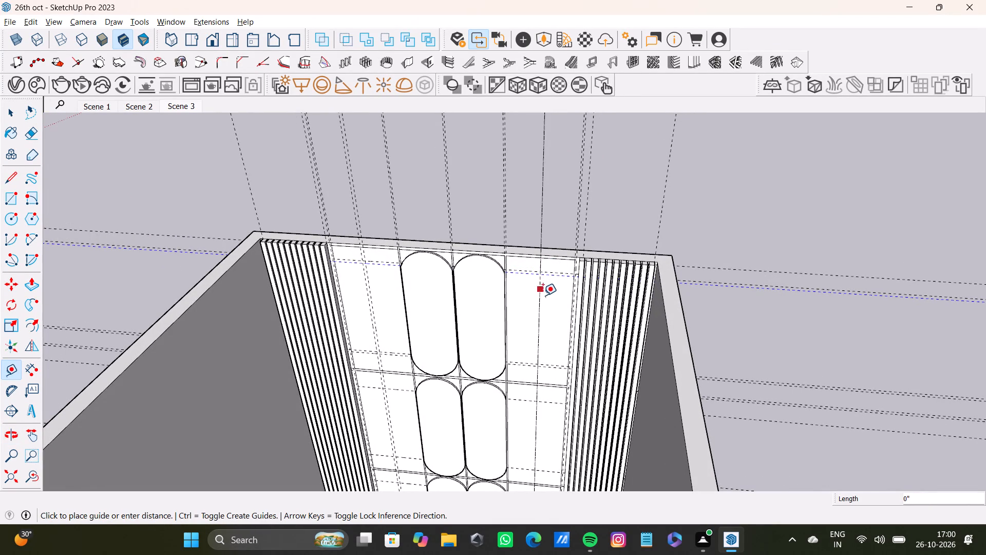
click(549, 299)
Place a horizontal guide 1" below the upper horizontal guide in the left outer column's middle-row cell.
scroll(549, 299, down, 6)
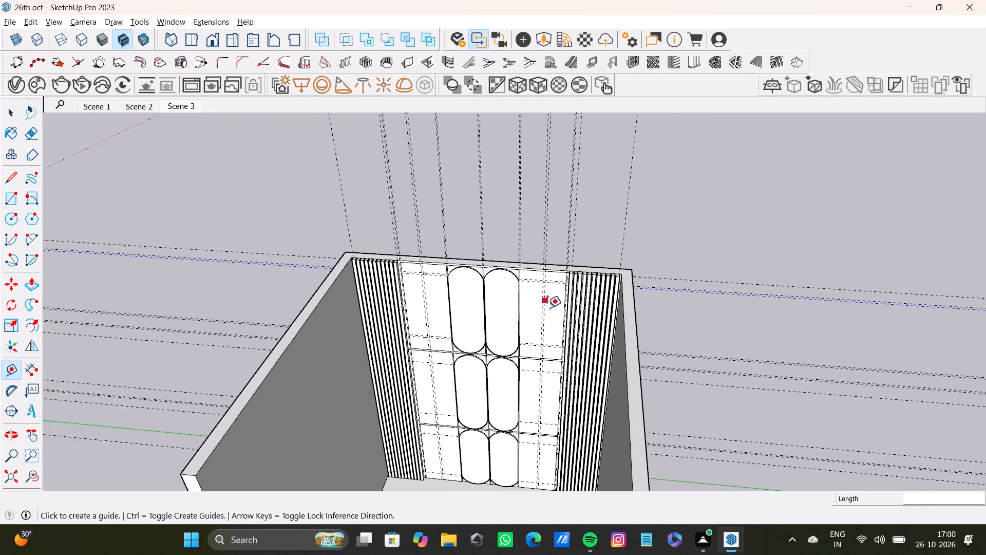
scroll(547, 308, down, 2)
middle_drag(553, 341, 580, 196)
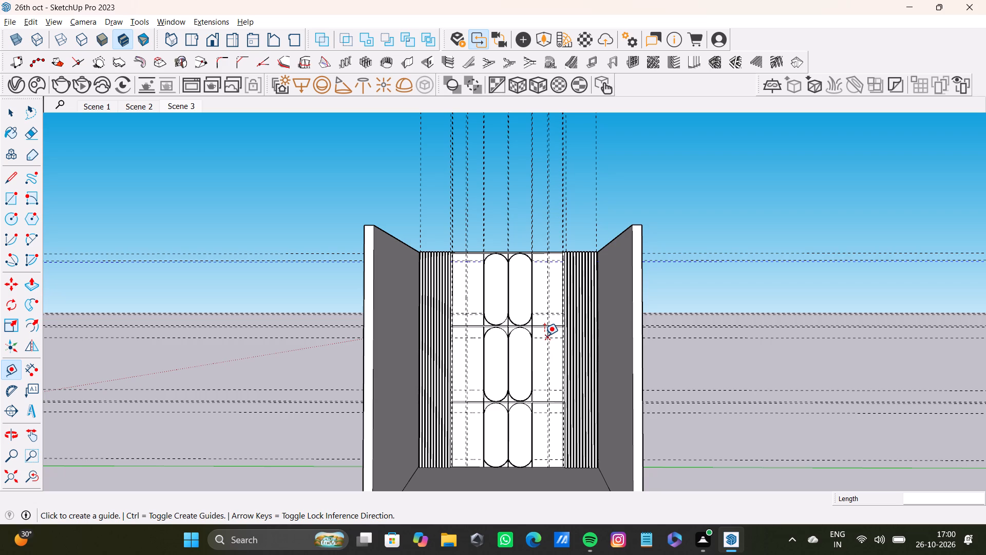
scroll(467, 362, up, 19)
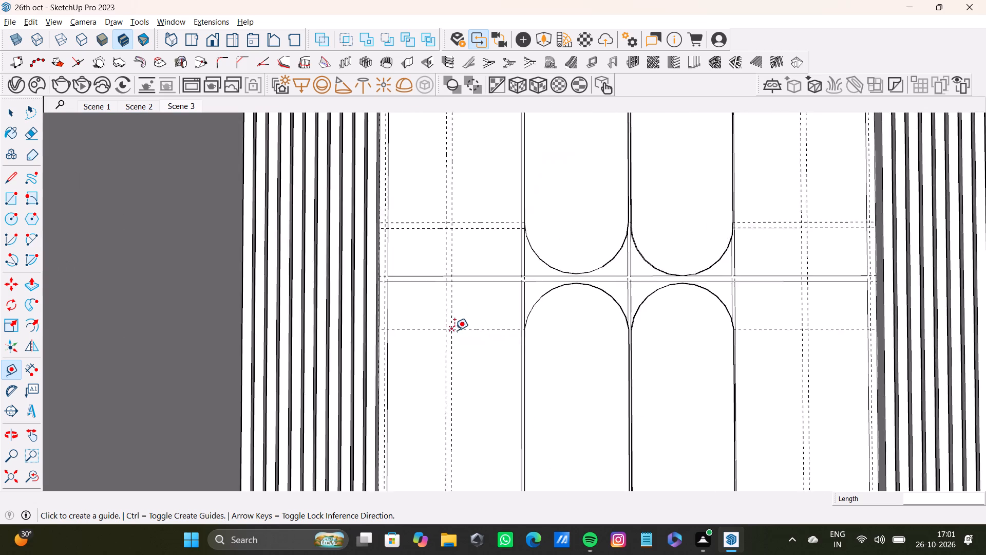
scroll(454, 330, up, 6)
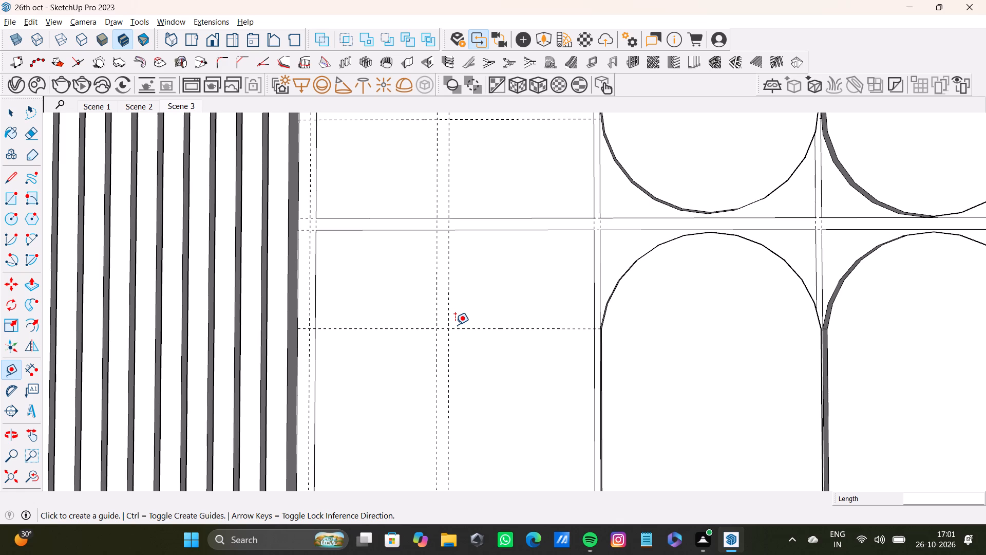
click(416, 330)
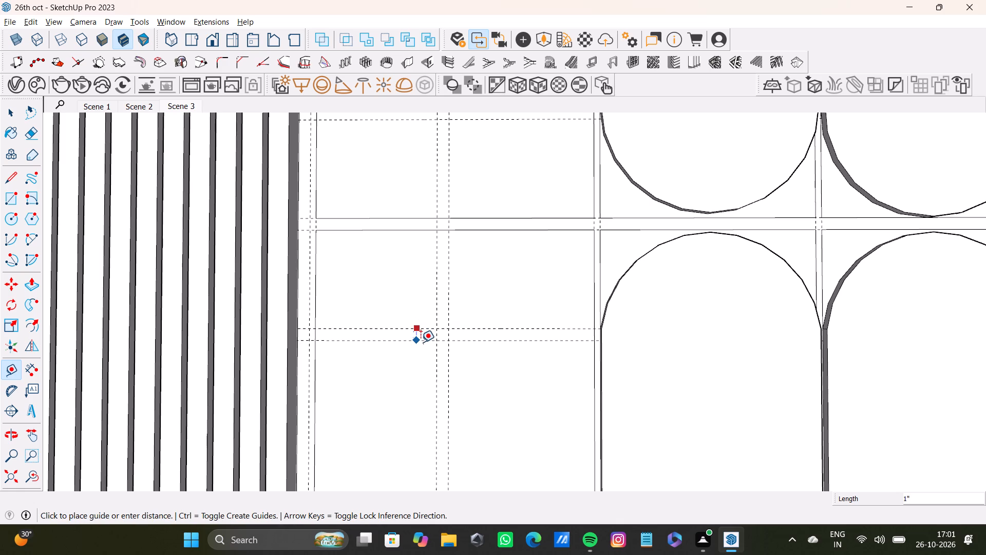
click(421, 342)
Place a horizontal guide just below the lower horizontal guide in the left outer column's middle-row cell.
scroll(421, 342, down, 18)
scroll(451, 438, down, 3)
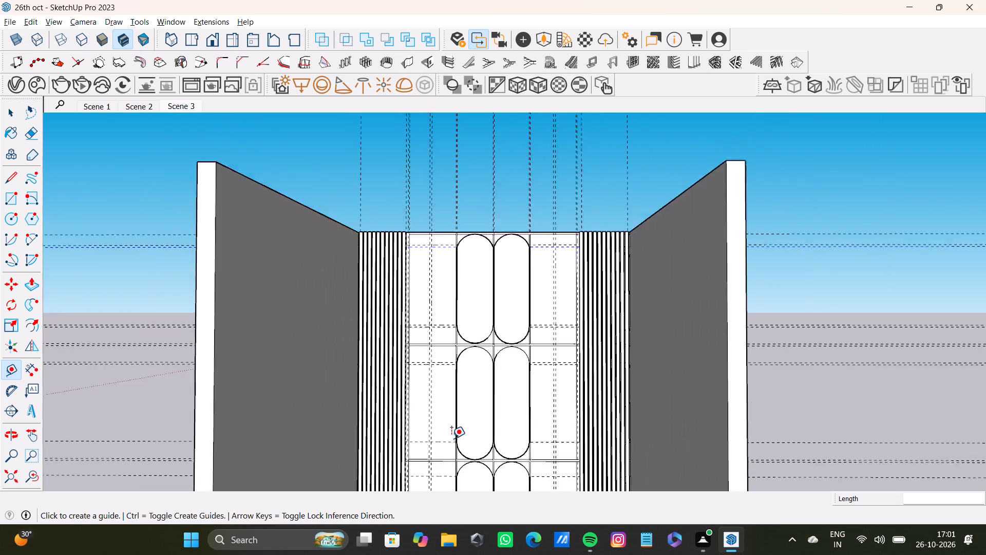
scroll(451, 438, down, 1)
middle_drag(450, 438, 446, 445)
key(z)
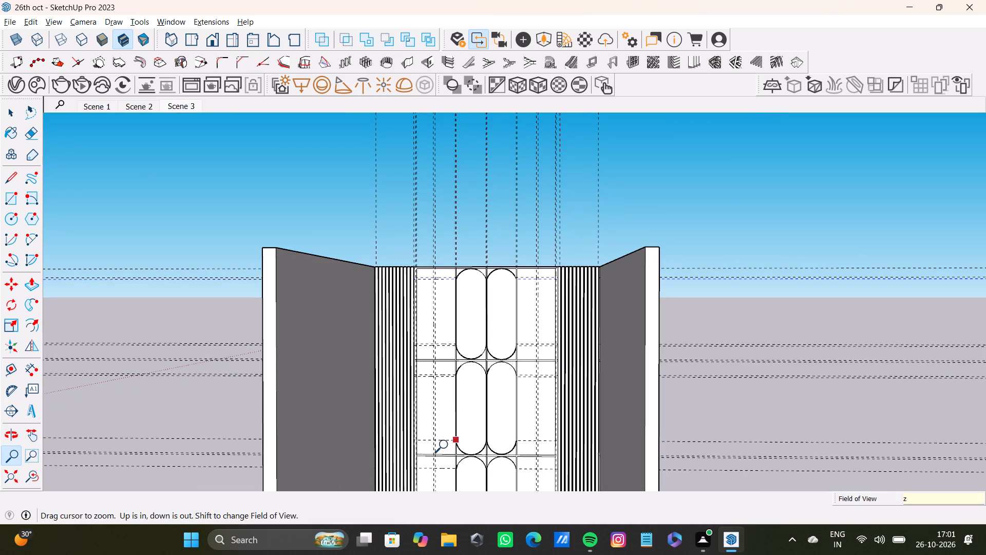
middle_drag(446, 445, 430, 316)
scroll(440, 374, down, 5)
shift+middle_drag(442, 385, 413, 288)
scroll(412, 304, up, 5)
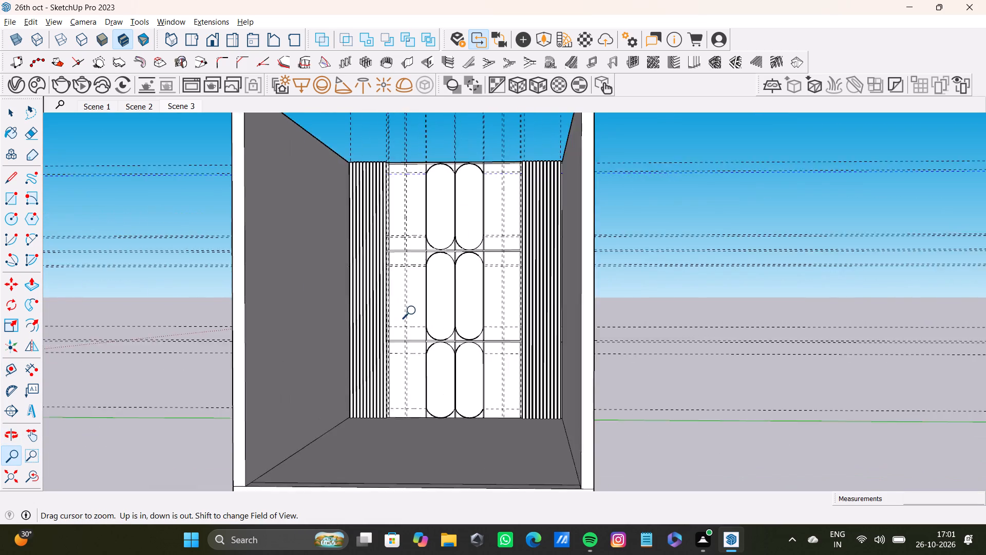
scroll(414, 311, up, 4)
key(t)
scroll(418, 316, up, 6)
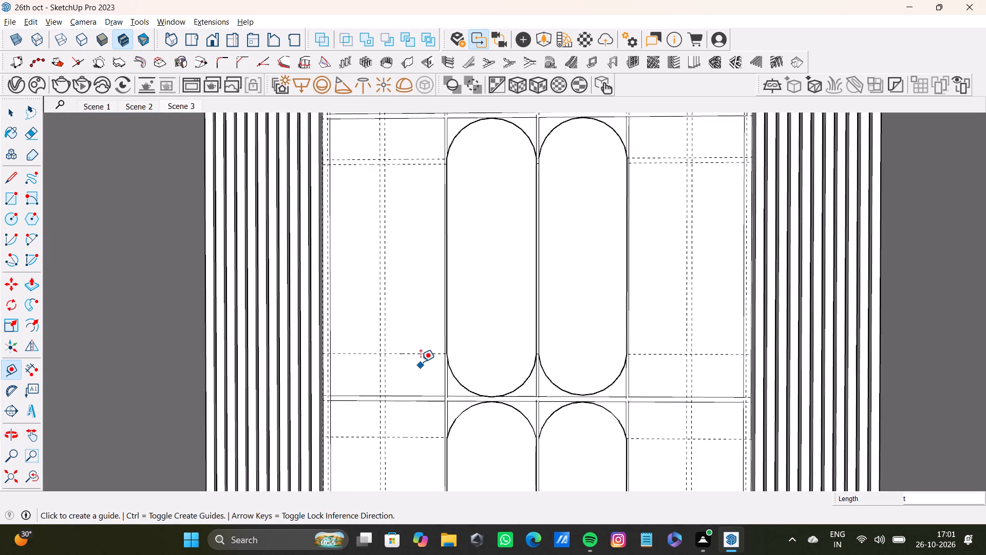
click(424, 354)
click(422, 364)
Place a horizontal guide 1" above the upper horizontal guide in the left outer column's bottom-row cell.
scroll(426, 380, down, 8)
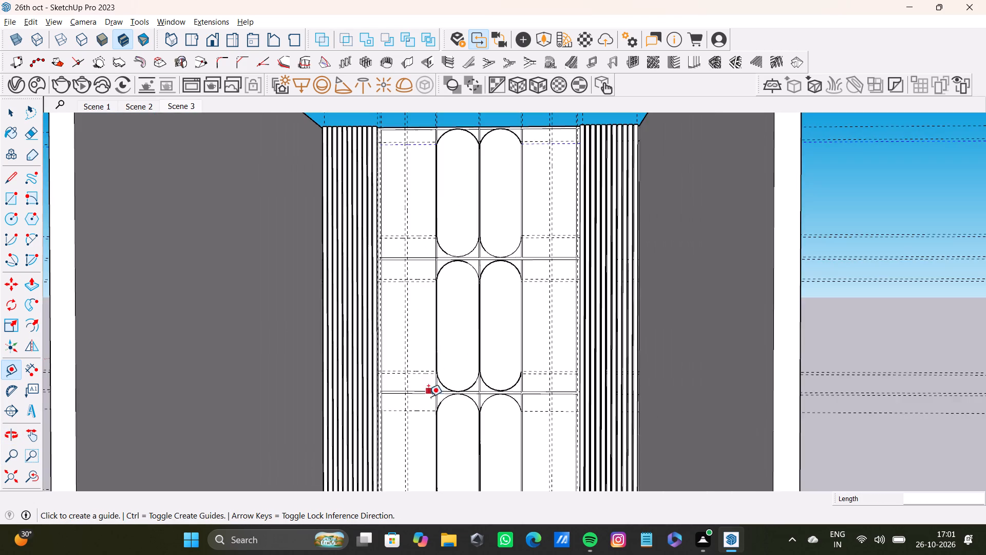
scroll(415, 418, up, 7)
click(422, 403)
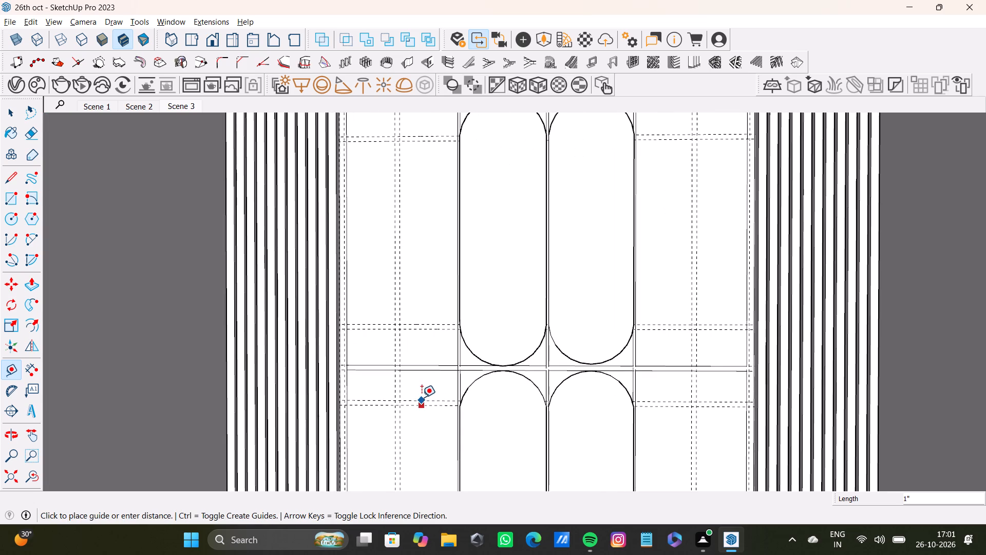
click(422, 397)
Place a horizontal guide about 2 1/2" below the lower horizontal guide in the left outer column's bottom-row cell.
scroll(425, 406, down, 12)
middle_drag(426, 412, 403, 433)
scroll(415, 453, up, 7)
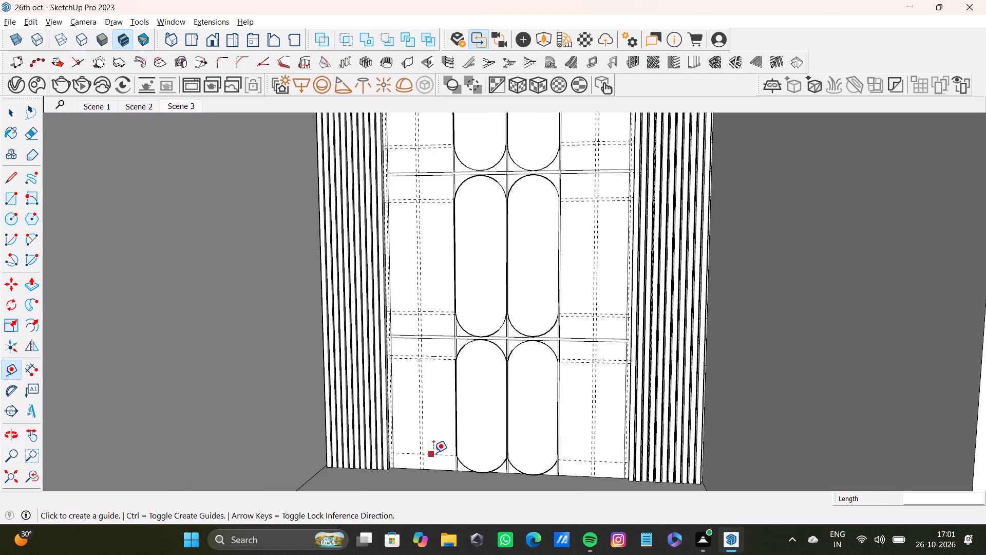
scroll(433, 453, up, 6)
click(437, 458)
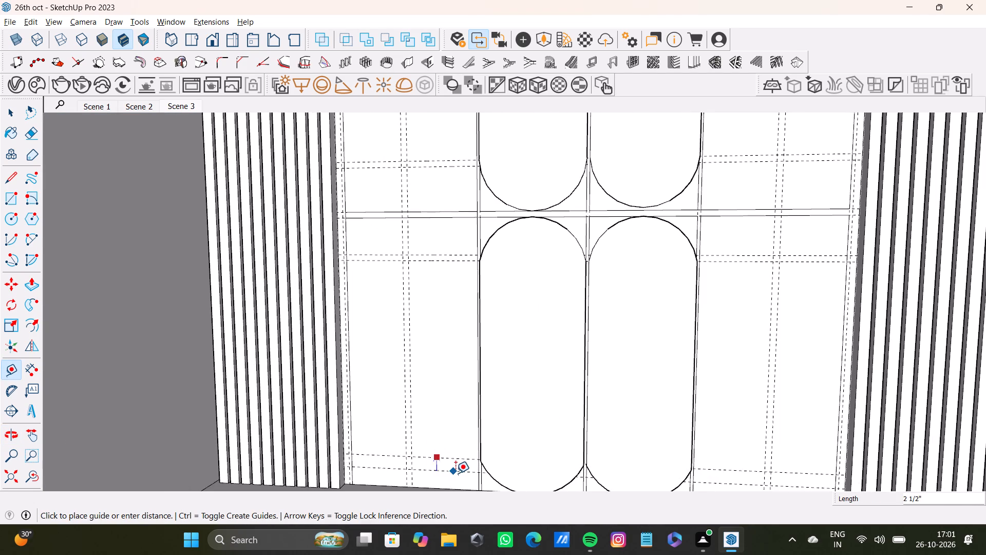
click(456, 469)
scroll(456, 469, down, 8)
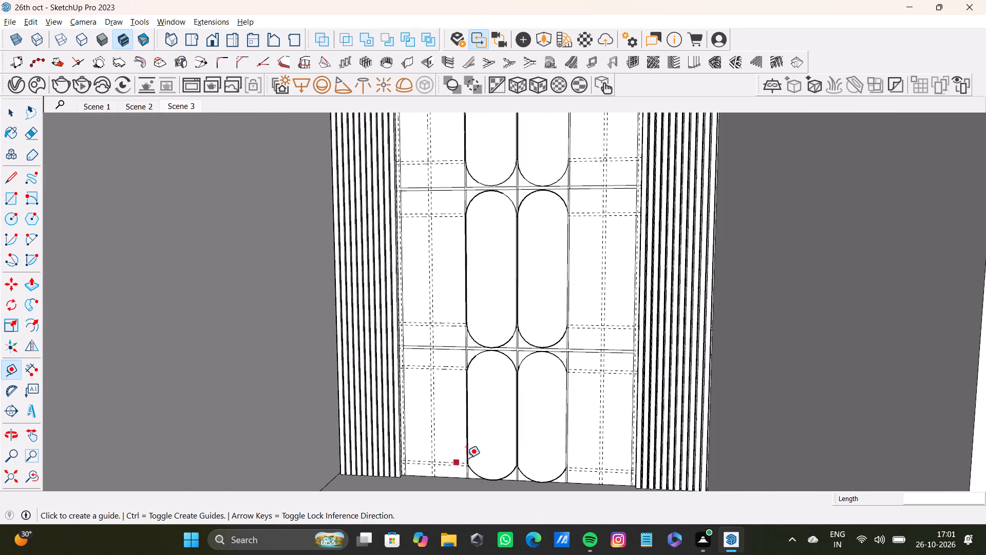
scroll(588, 359, down, 7)
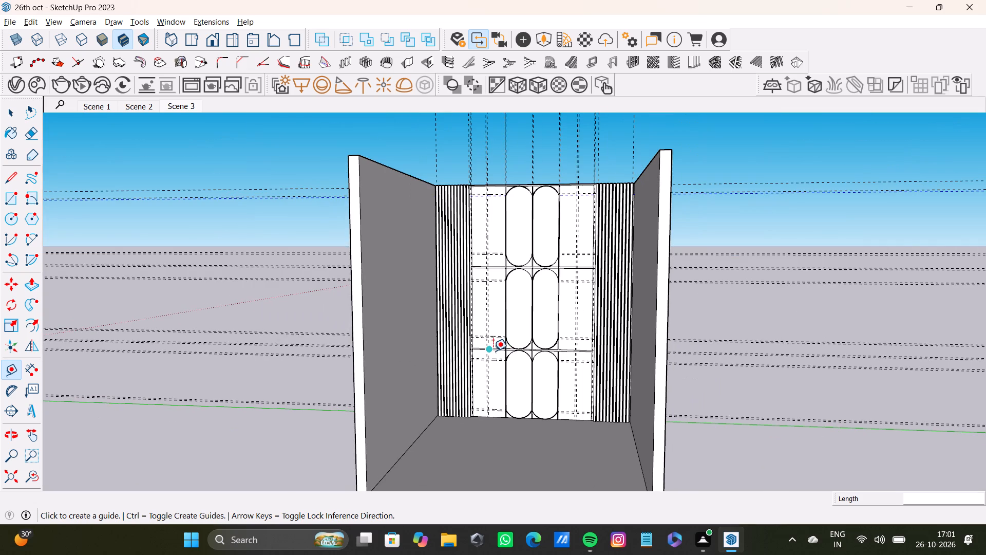
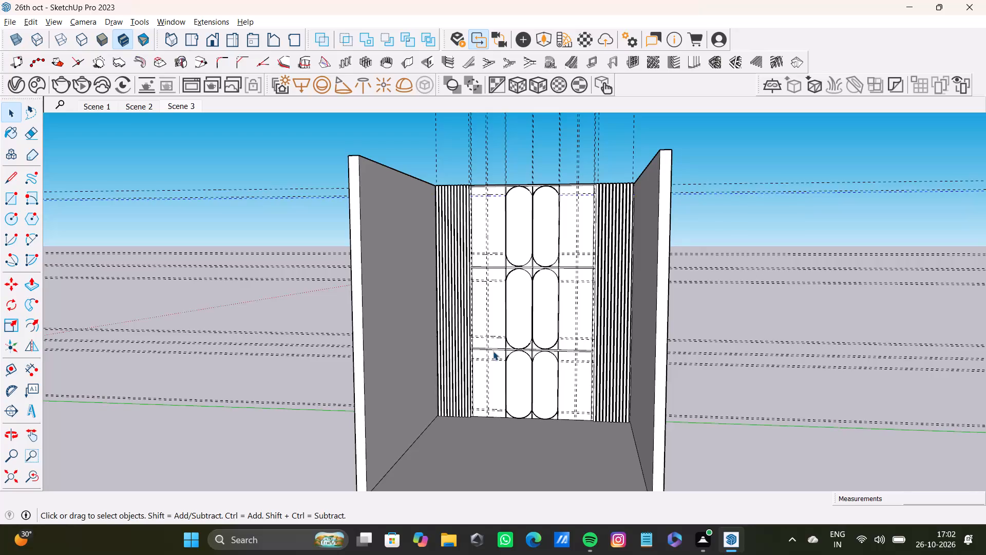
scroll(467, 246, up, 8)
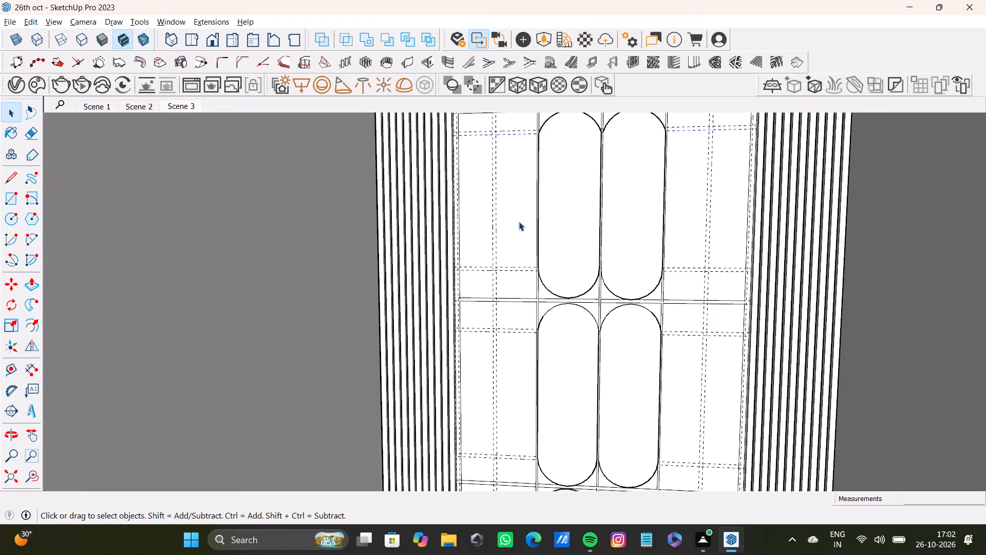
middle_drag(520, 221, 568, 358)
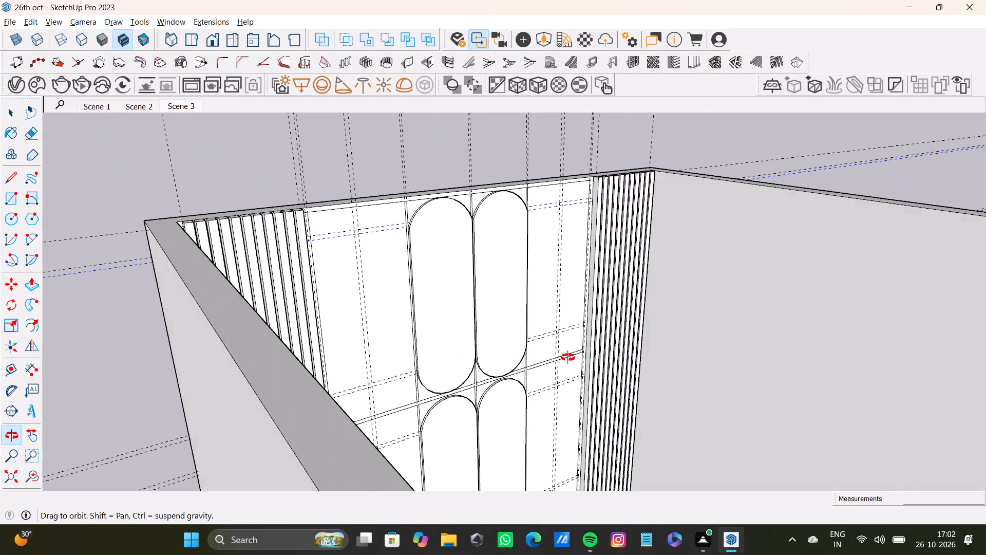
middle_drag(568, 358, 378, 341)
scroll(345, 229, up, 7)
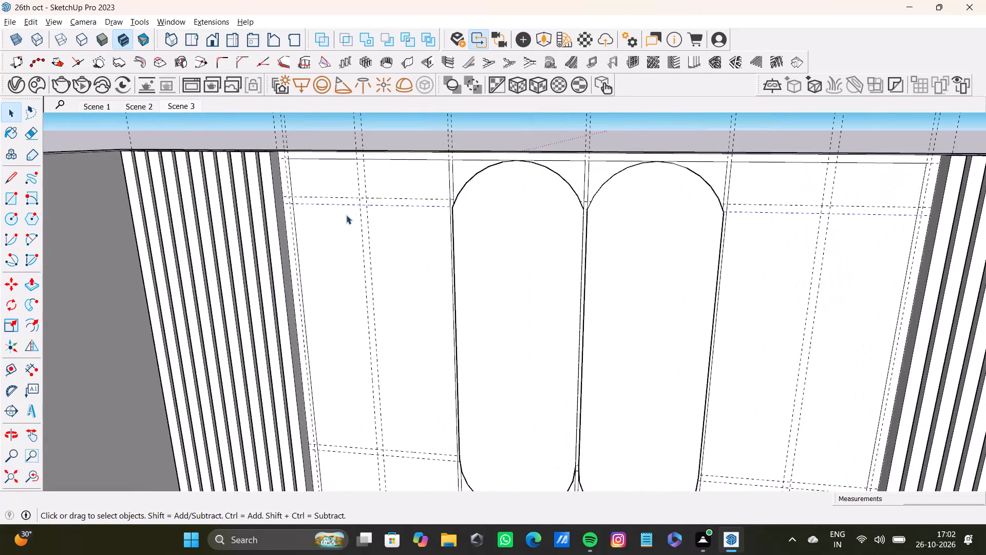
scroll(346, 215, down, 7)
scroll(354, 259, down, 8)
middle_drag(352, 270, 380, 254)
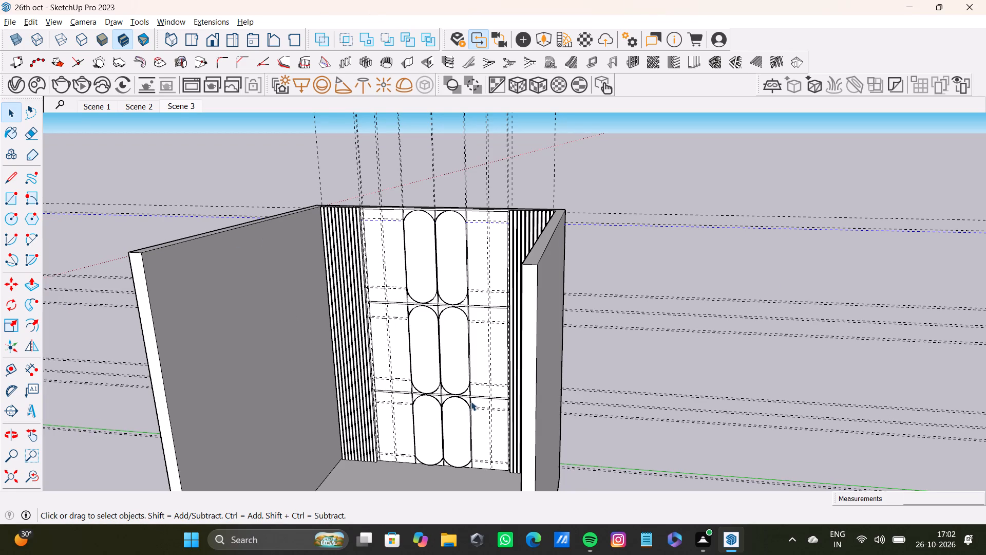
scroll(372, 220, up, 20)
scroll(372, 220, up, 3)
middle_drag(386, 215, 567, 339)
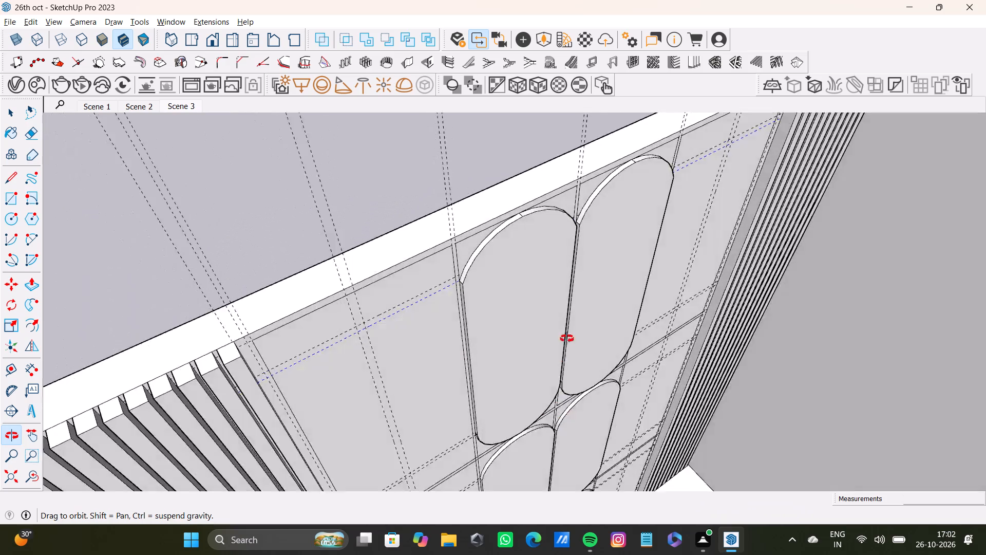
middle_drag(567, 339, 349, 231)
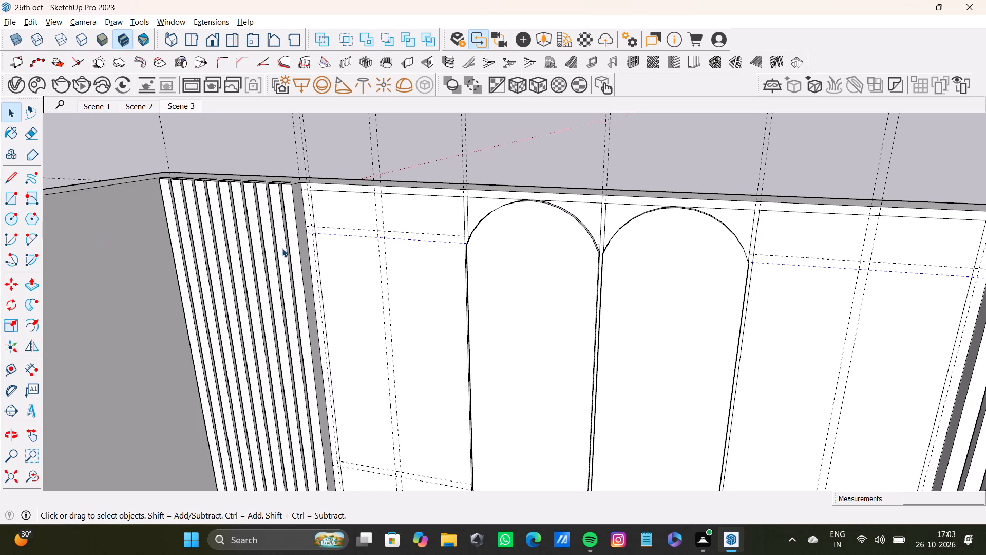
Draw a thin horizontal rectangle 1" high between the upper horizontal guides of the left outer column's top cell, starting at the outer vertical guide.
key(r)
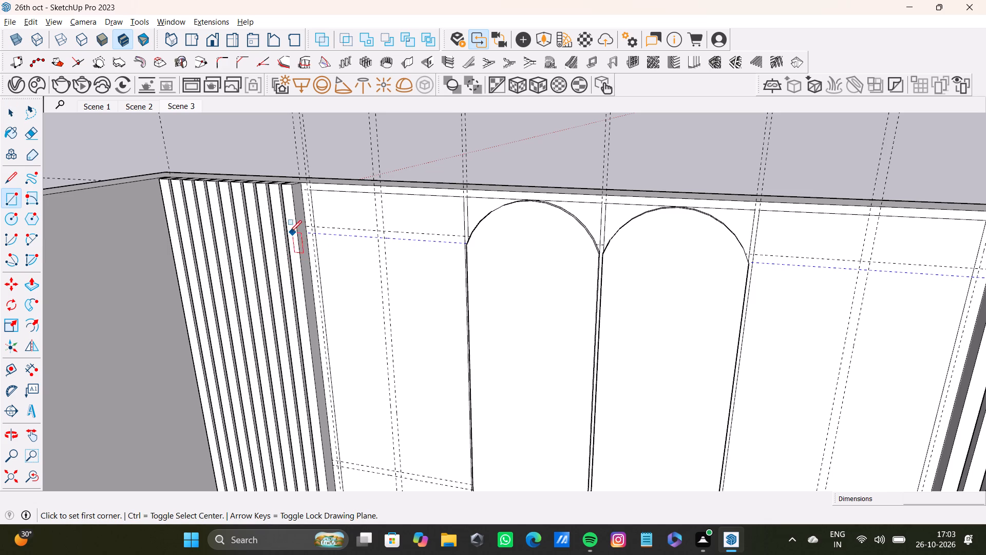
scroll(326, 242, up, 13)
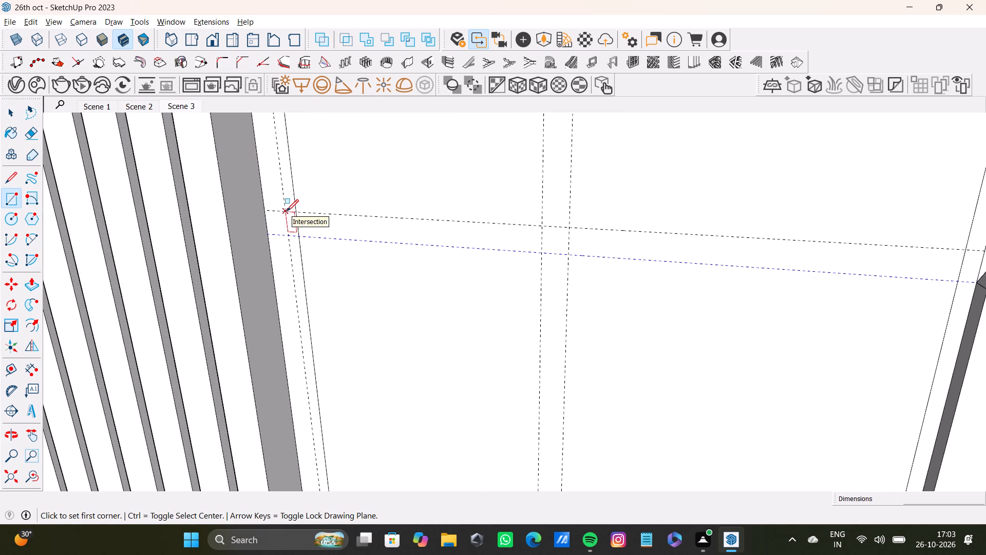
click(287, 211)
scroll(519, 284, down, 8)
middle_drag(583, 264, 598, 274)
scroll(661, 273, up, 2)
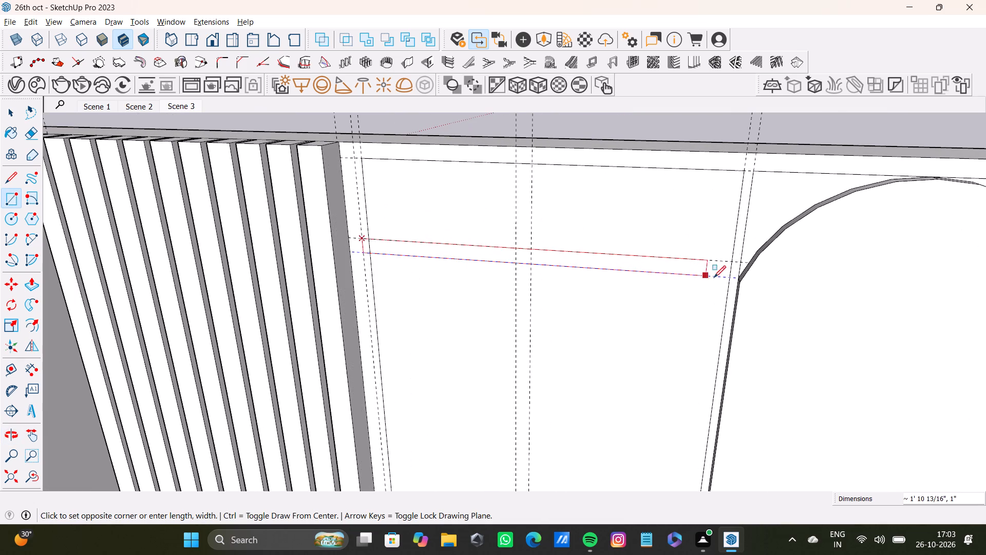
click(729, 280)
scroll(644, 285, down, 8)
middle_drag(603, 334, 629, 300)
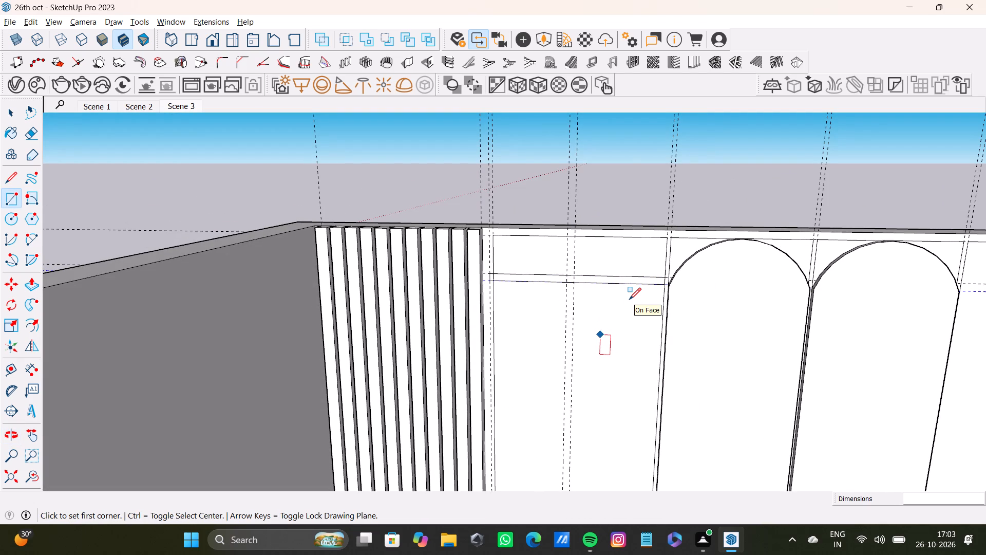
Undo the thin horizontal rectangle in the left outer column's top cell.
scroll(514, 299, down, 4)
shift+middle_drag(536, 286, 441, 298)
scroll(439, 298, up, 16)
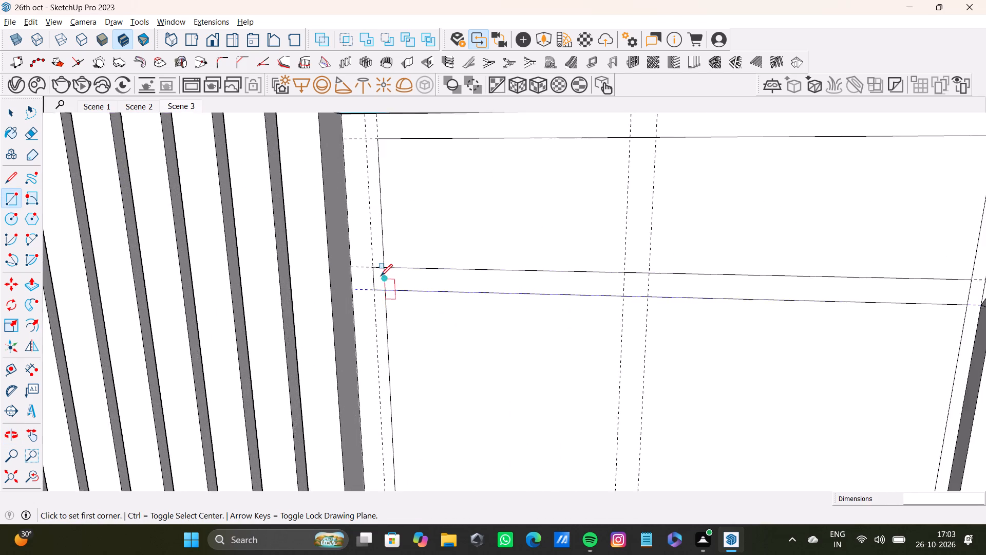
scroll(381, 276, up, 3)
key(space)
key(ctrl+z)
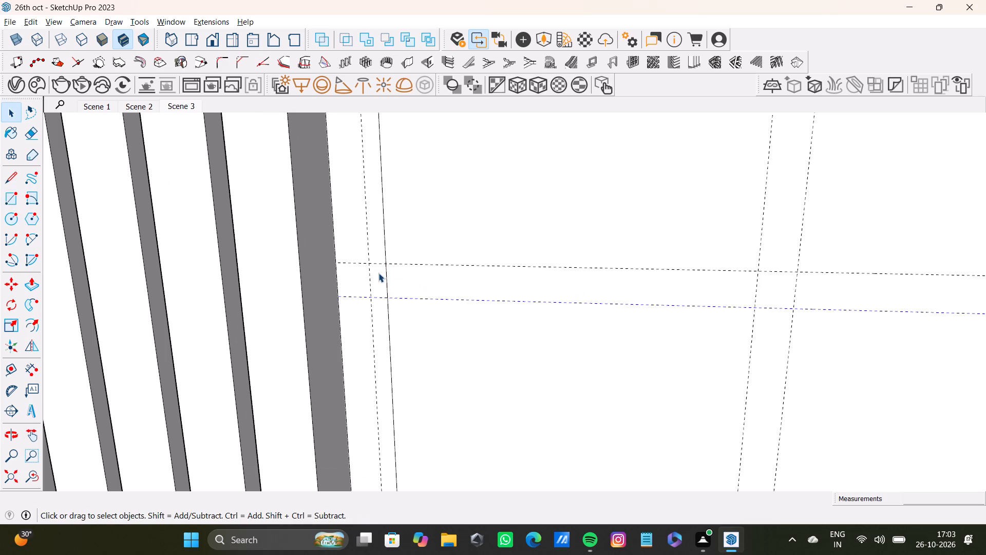
Draw a thin rectangle between the upper horizontal guides of the left outer column's top cell, starting at the cell's outer edge line.
scroll(392, 273, down, 8)
shift+middle_drag(420, 286, 253, 311)
scroll(254, 311, down, 4)
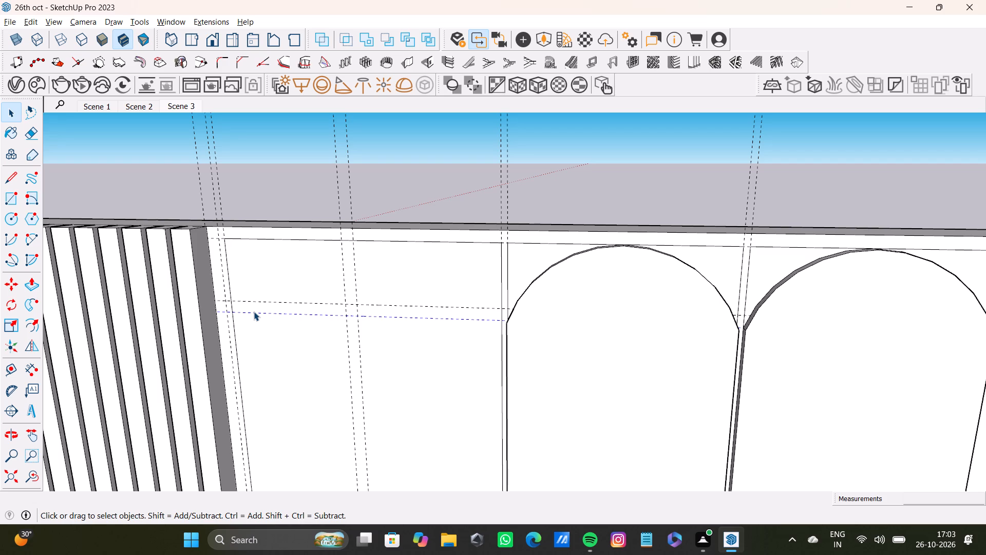
scroll(337, 314, down, 4)
middle_drag(315, 324, 353, 305)
middle_drag(353, 305, 376, 297)
scroll(338, 306, down, 7)
middle_drag(308, 320, 272, 300)
key(r)
scroll(262, 338, up, 20)
scroll(262, 338, up, 1)
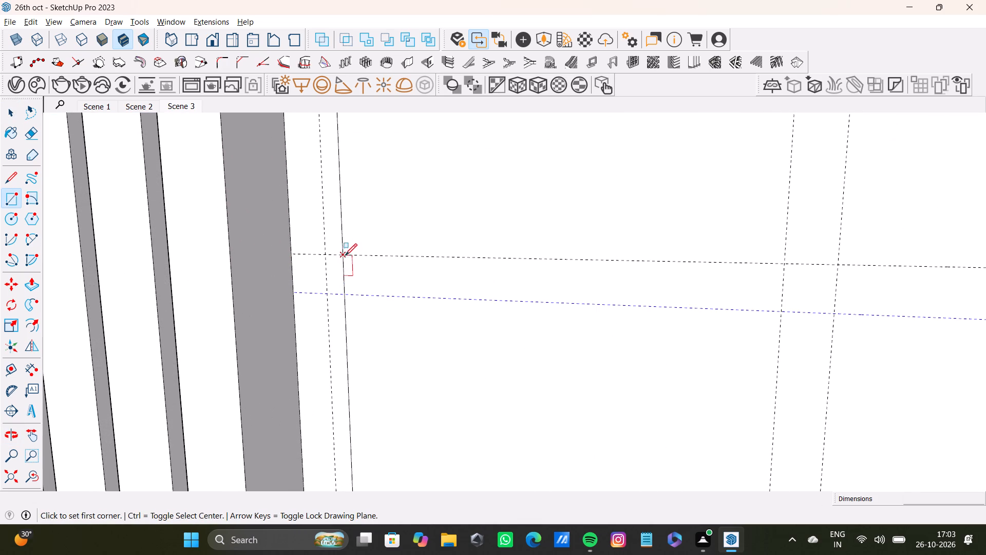
click(345, 255)
scroll(591, 325, down, 15)
middle_drag(738, 324, 637, 330)
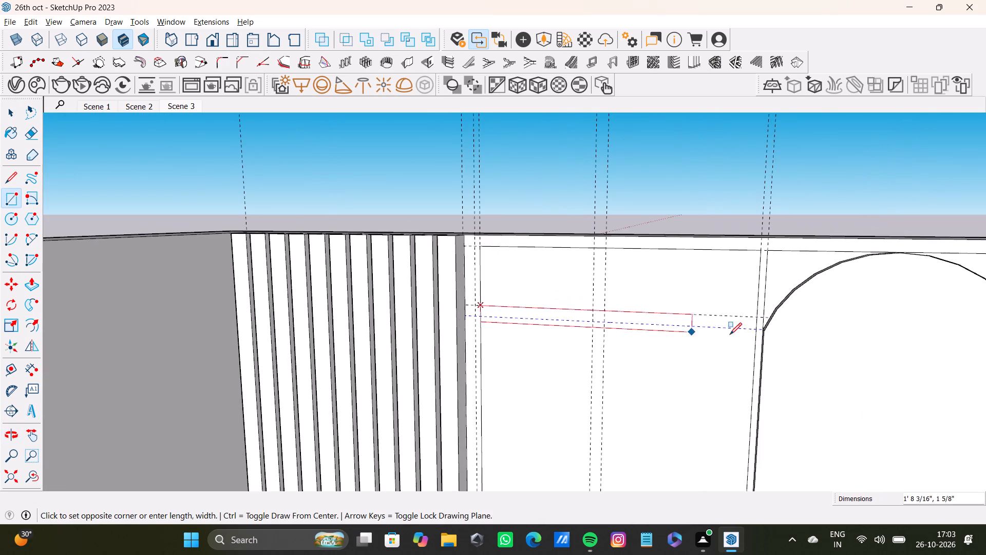
scroll(730, 335, up, 3)
click(765, 327)
Draw a narrow vertical rectangle between the paired vertical guides, spanning the full height of the left outer column's top cell.
scroll(702, 321, down, 7)
shift+middle_drag(670, 318, 543, 283)
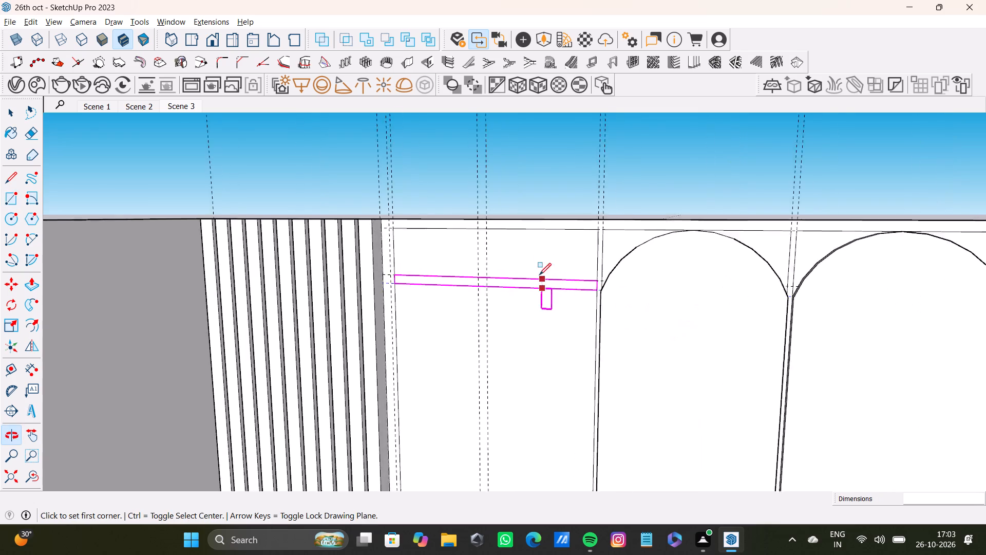
scroll(539, 268, up, 9)
click(505, 218)
scroll(559, 272, down, 9)
middle_drag(535, 339, 537, 338)
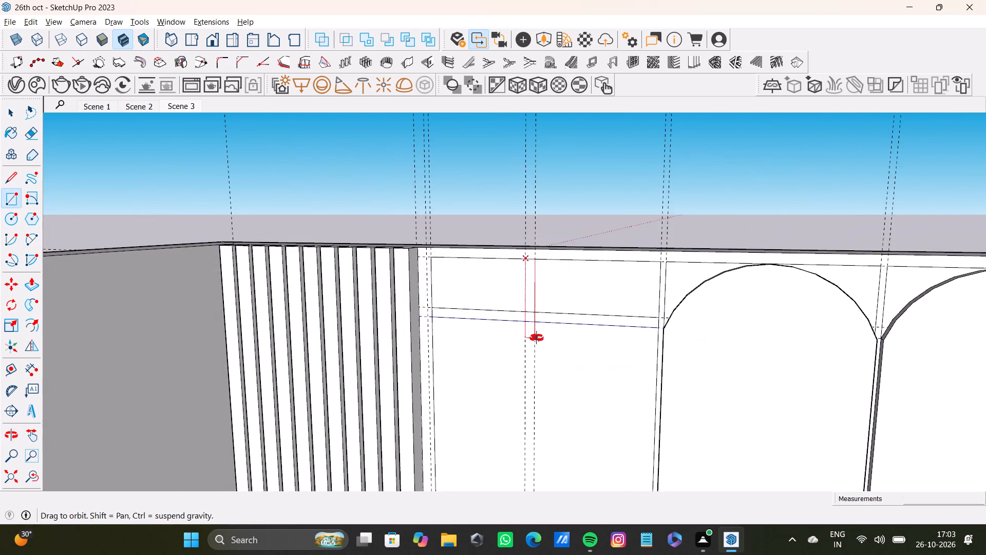
middle_drag(537, 338, 535, 274)
scroll(530, 292, down, 2)
middle_drag(542, 366, 536, 259)
scroll(533, 325, down, 2)
middle_drag(527, 364, 530, 238)
scroll(558, 386, up, 4)
middle_drag(551, 390, 534, 382)
scroll(516, 419, up, 2)
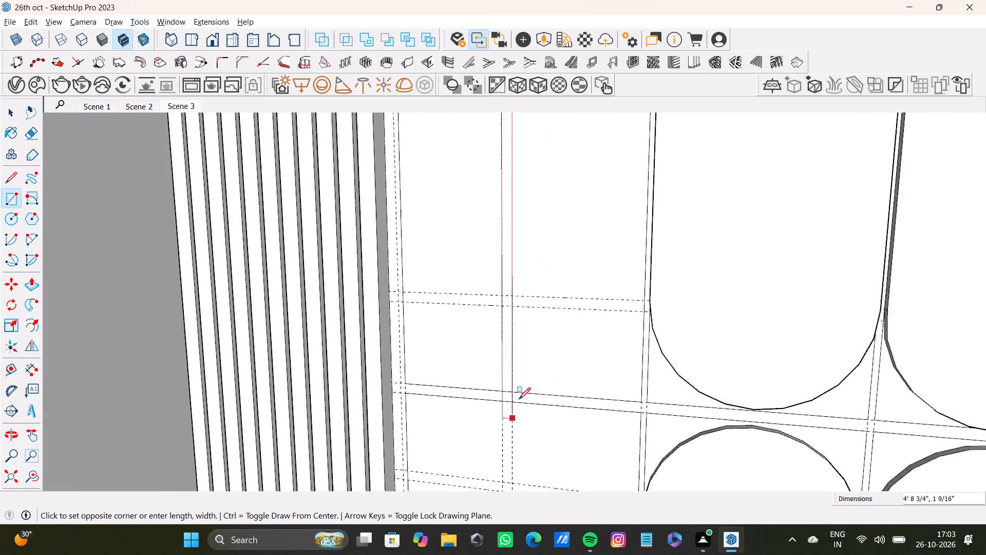
scroll(519, 399, up, 5)
click(510, 388)
Draw a thin horizontal rectangle between the lower horizontal guides, across the full width of the left outer column's top cell.
scroll(456, 297, down, 4)
shift+middle_drag(389, 290, 380, 319)
scroll(367, 300, up, 5)
click(341, 245)
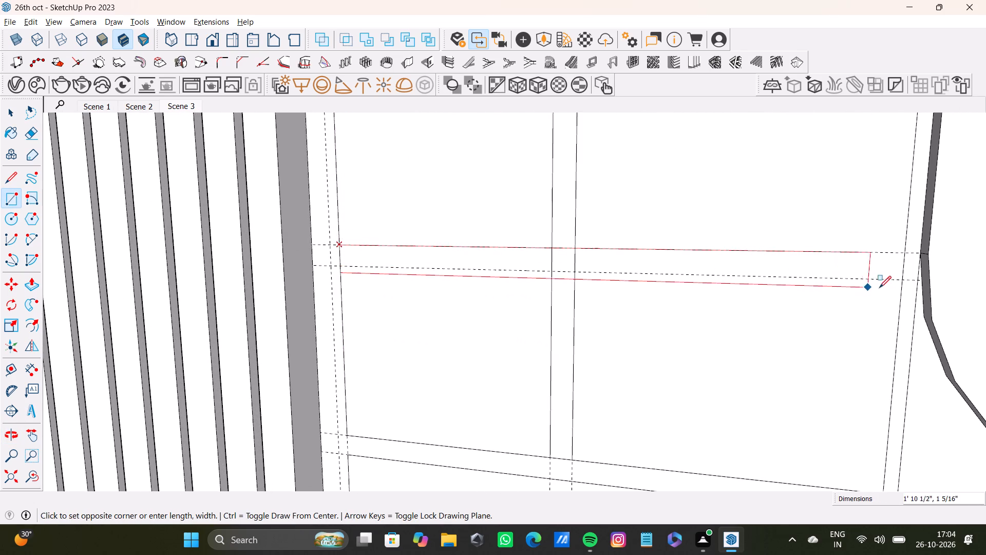
click(898, 280)
Delete the four short edges around each of the two squares where the strips cross in the left outer column's top cell.
scroll(595, 262, down, 14)
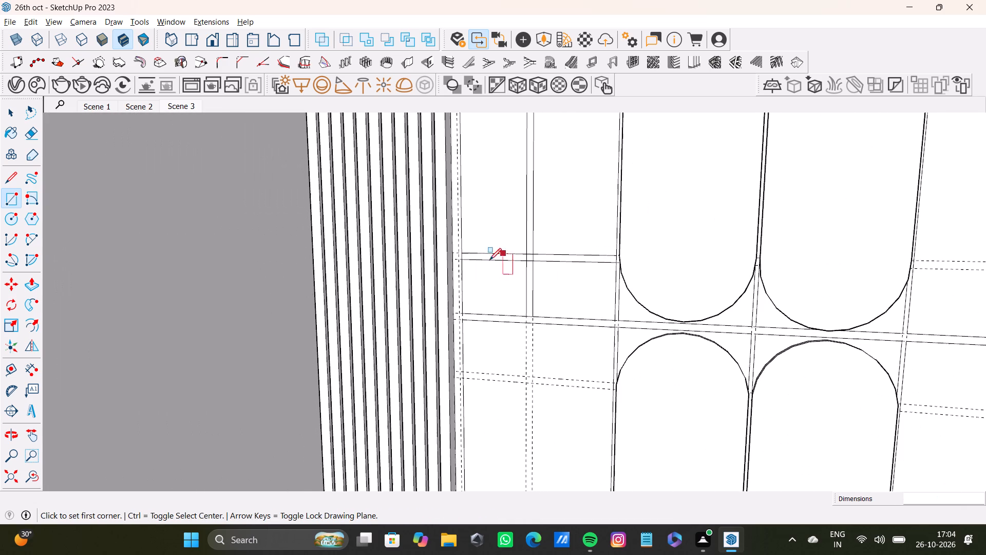
scroll(566, 252, up, 14)
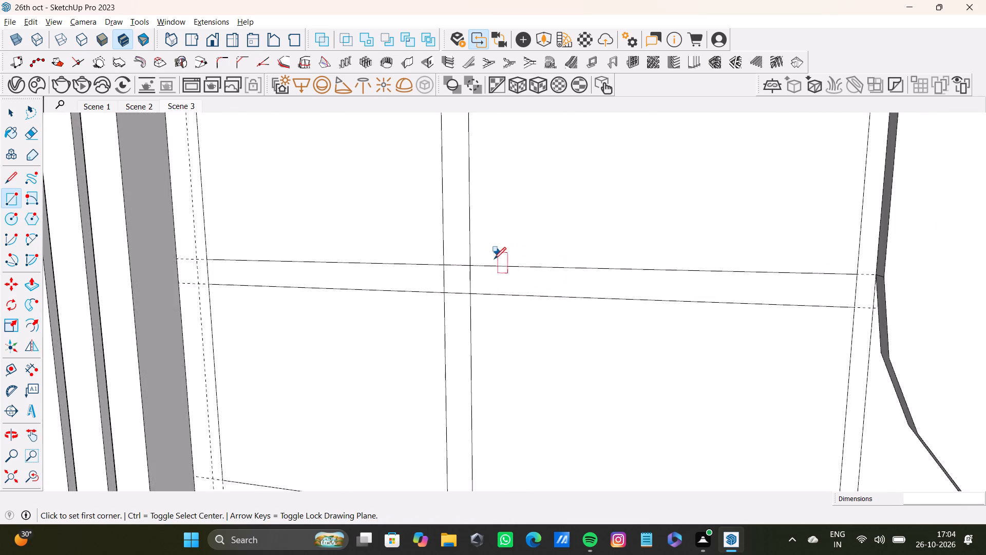
scroll(494, 259, up, 3)
middle_drag(506, 215, 523, 210)
key(space)
key(space)
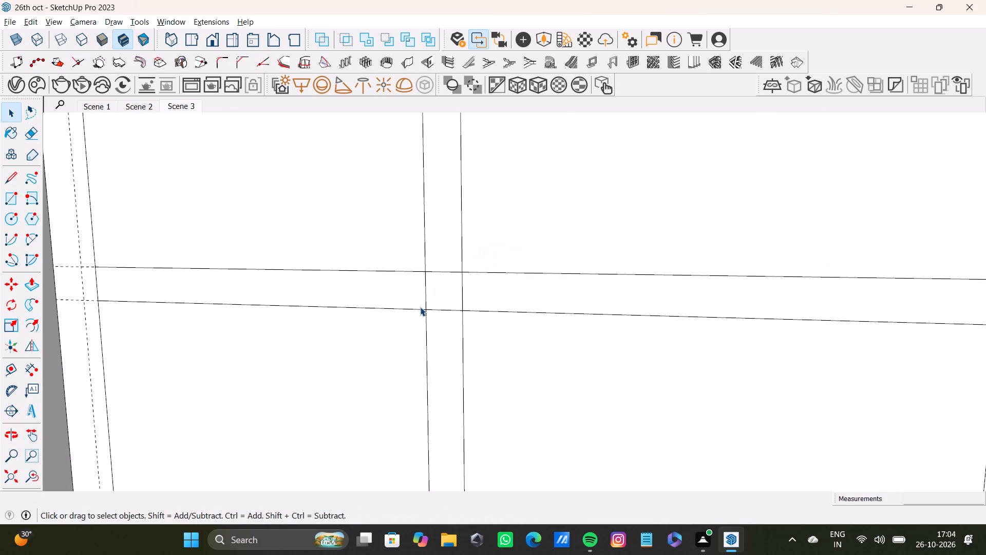
shift+click(426, 306)
shift+click(445, 271)
shift+click(464, 287)
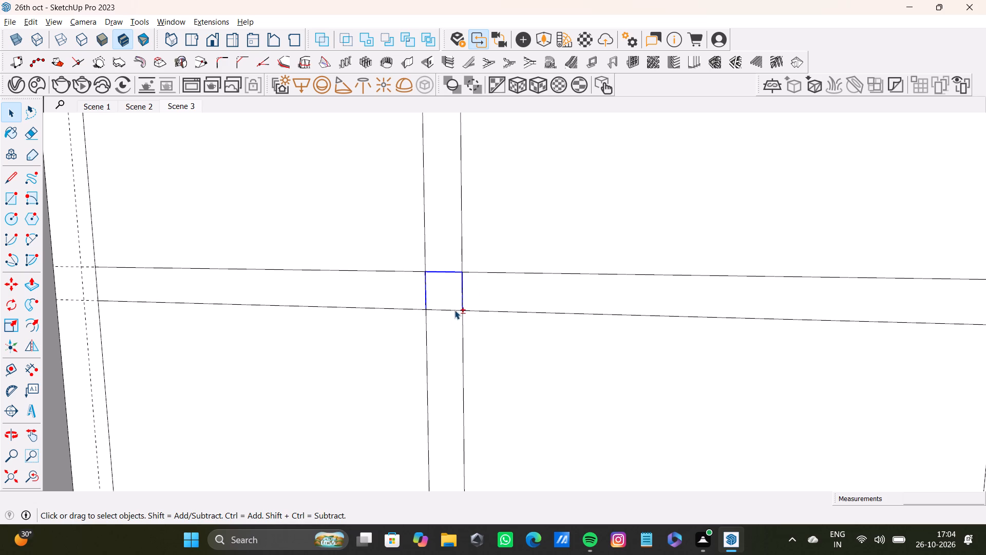
shift+click(454, 310)
scroll(456, 279, down, 8)
shift+middle_drag(462, 224, 463, 439)
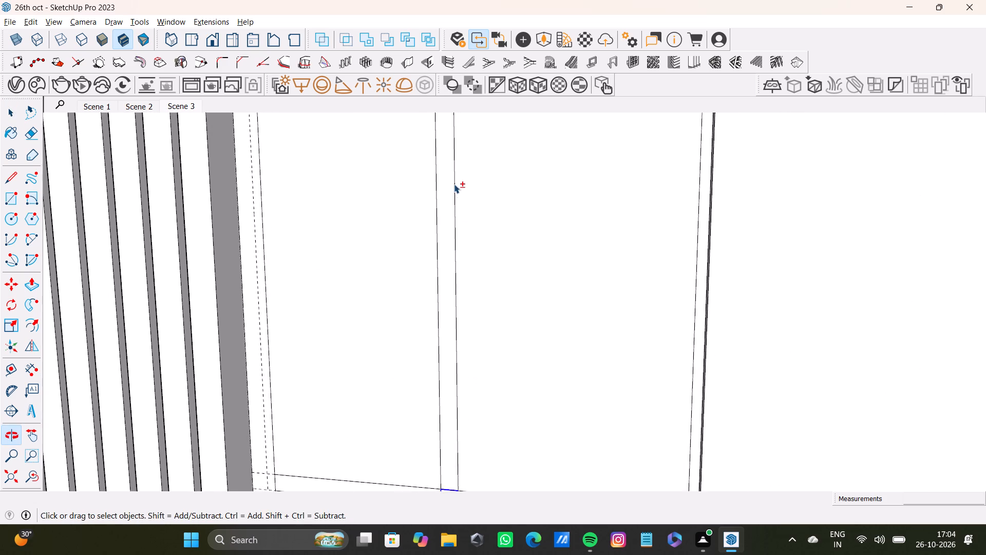
shift+scroll(454, 184, down, 5)
shift+middle_drag(454, 180, 446, 409)
shift+scroll(427, 185, down, 1)
shift+middle_drag(428, 185, 428, 293)
shift+scroll(443, 237, up, 7)
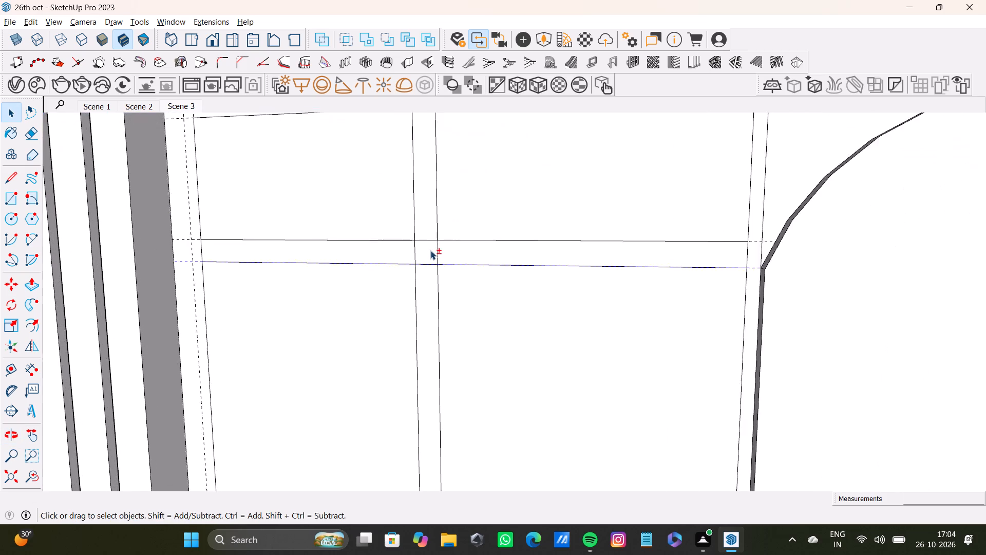
shift+scroll(430, 250, up, 5)
shift+click(433, 234)
shift+click(443, 250)
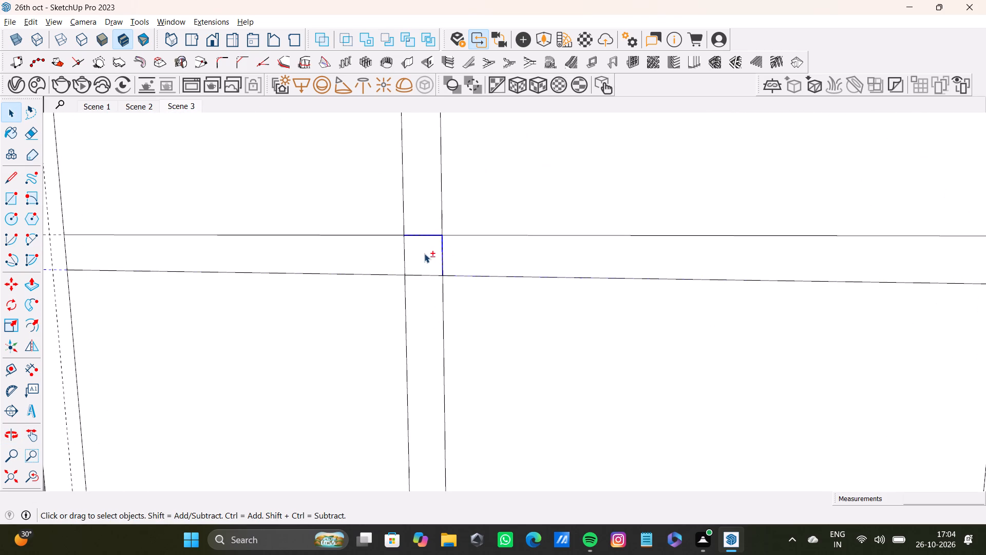
shift+click(405, 257)
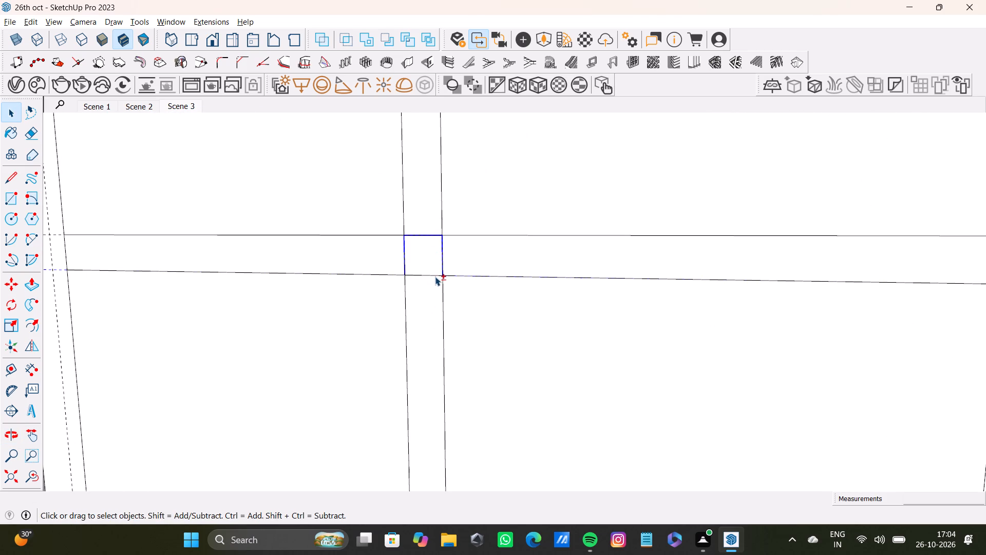
shift+click(435, 276)
shift+scroll(435, 273, down, 20)
shift+scroll(435, 273, down, 3)
shift+middle_drag(451, 299, 442, 196)
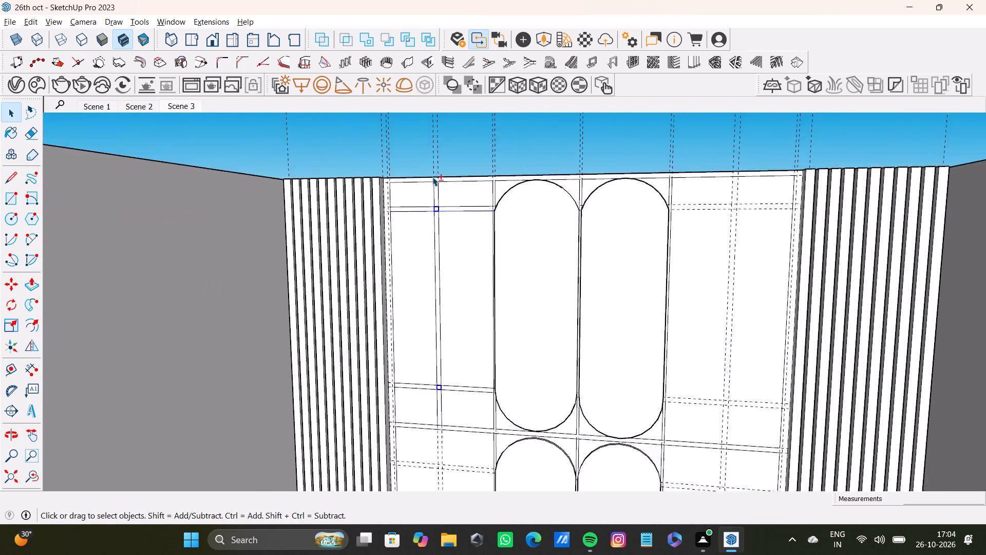
shift+scroll(426, 222, down, 4)
shift+middle_drag(434, 319, 450, 180)
shift+scroll(450, 251, up, 7)
shift+scroll(437, 244, down, 4)
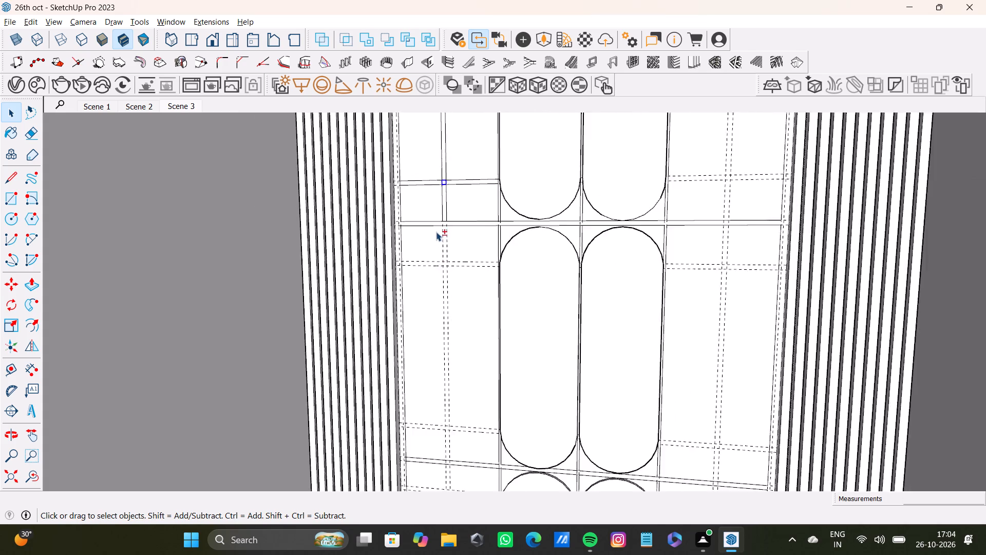
shift+scroll(436, 232, down, 3)
shift+middle_drag(444, 202, 420, 394)
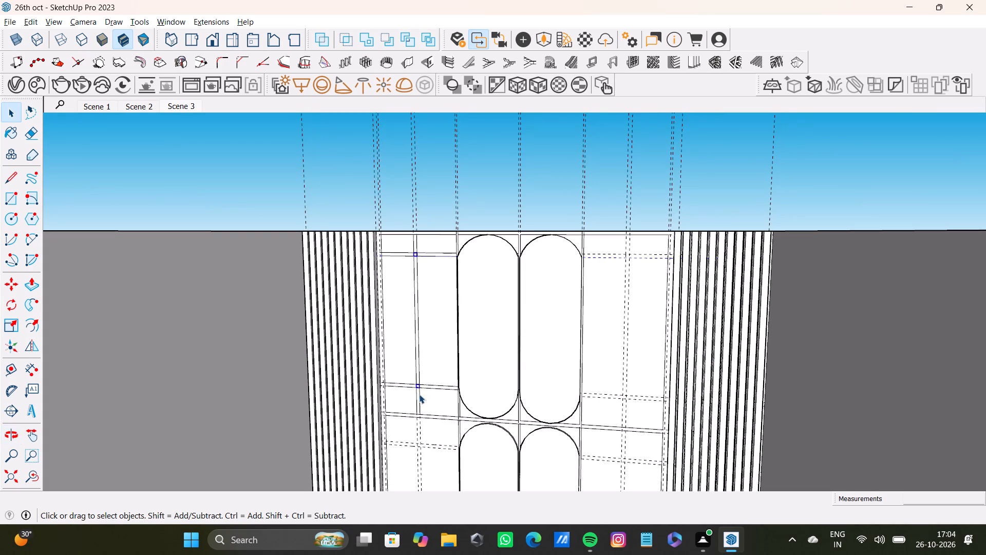
key(Delete)
Draw a narrow vertical rectangle, 1" by 4' 8 7/16", between the paired vertical guides of the left outer column's middle cell.
scroll(422, 429, down, 5)
middle_drag(420, 430, 432, 279)
scroll(432, 279, up, 2)
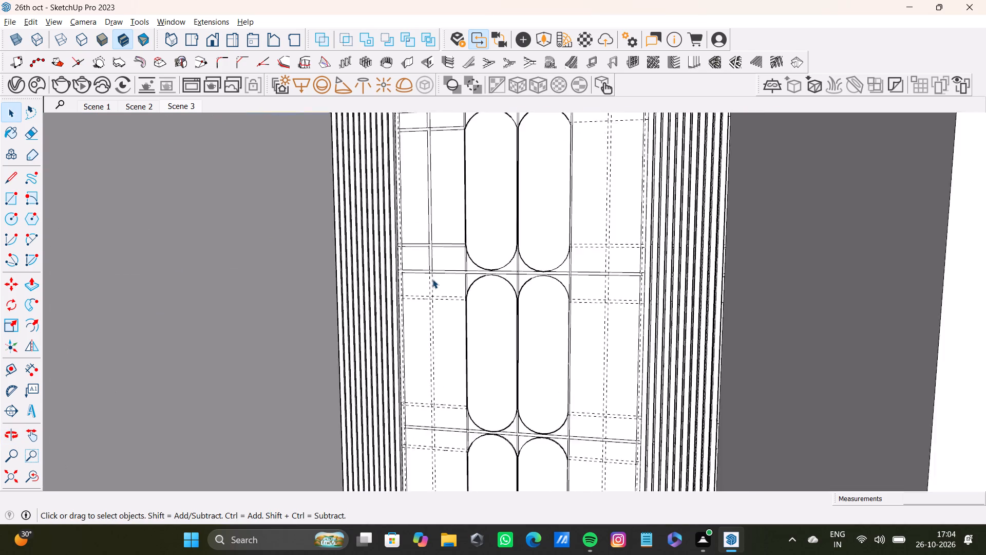
scroll(432, 279, up, 11)
middle_drag(433, 280, 481, 211)
key(r)
scroll(442, 236, up, 5)
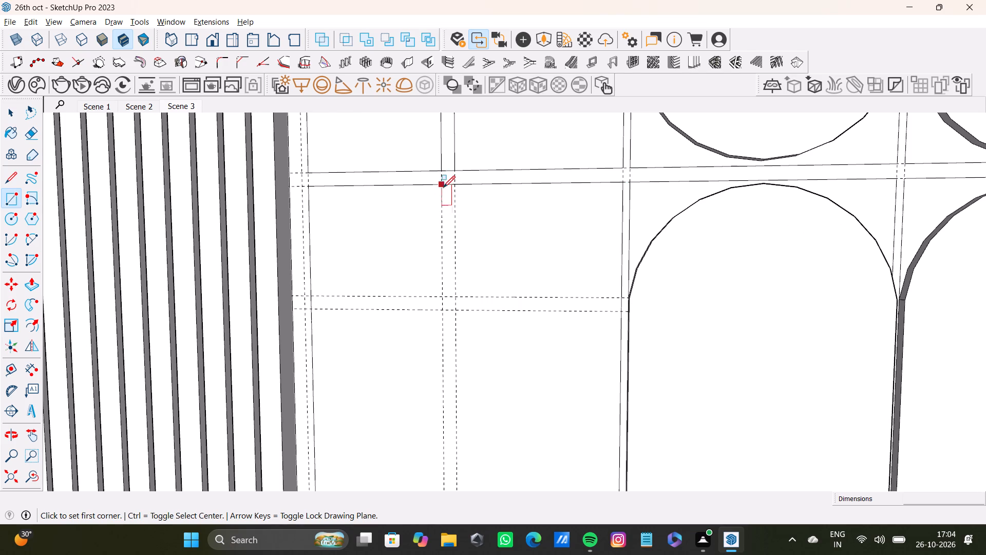
click(443, 183)
scroll(467, 240, down, 15)
middle_drag(453, 366, 453, 297)
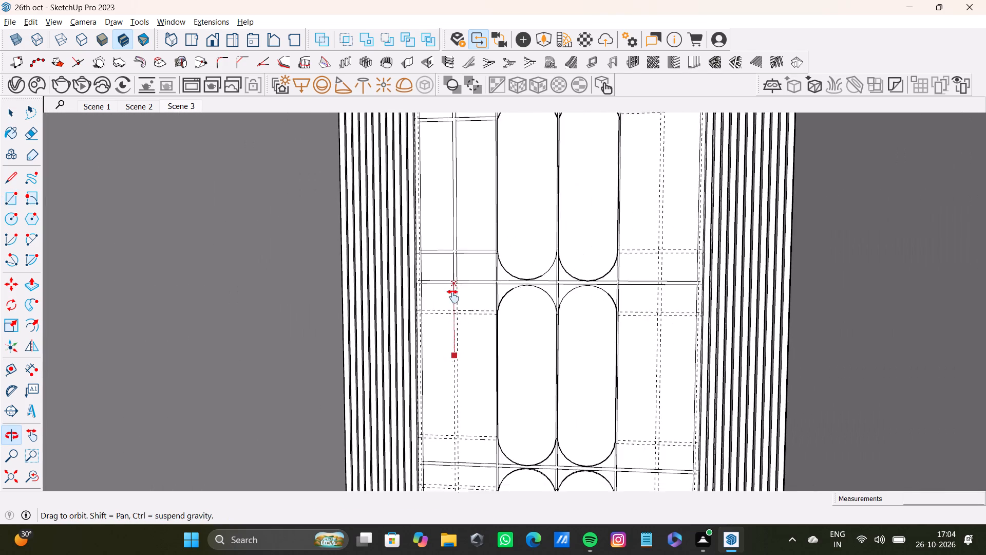
middle_drag(453, 297, 453, 287)
scroll(465, 319, up, 5)
click(454, 427)
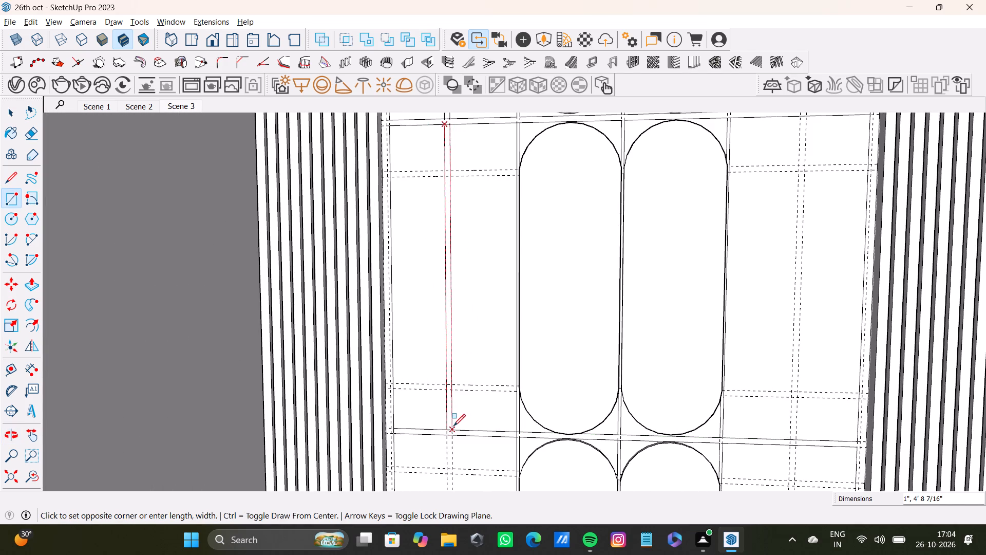
Draw a thin horizontal rectangle between the lower horizontal guides, across the full width of the left outer column's middle cell.
scroll(442, 393, down, 3)
shift+middle_drag(442, 392, 429, 392)
scroll(425, 391, up, 8)
middle_drag(425, 391, 374, 385)
scroll(364, 381, up, 4)
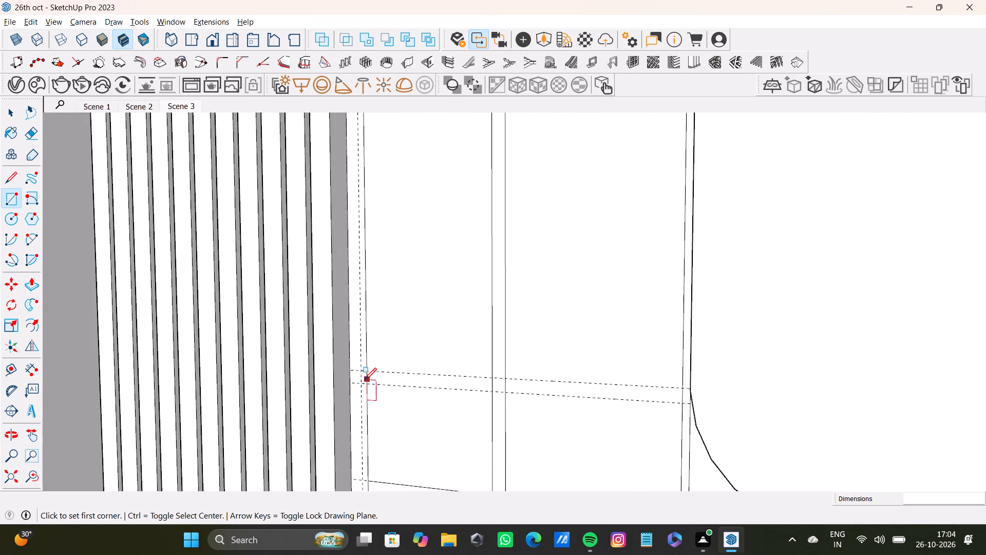
scroll(365, 380, up, 6)
click(369, 364)
scroll(580, 394, down, 4)
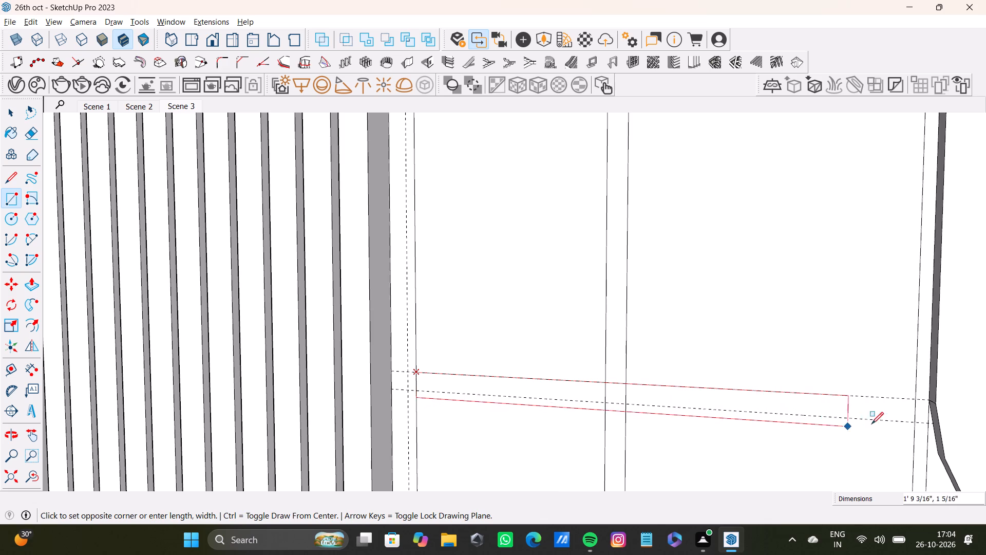
click(914, 423)
Delete the four short edges around the square where the lower horizontal strip crosses the vertical strip in the left outer column's middle cell.
key(space)
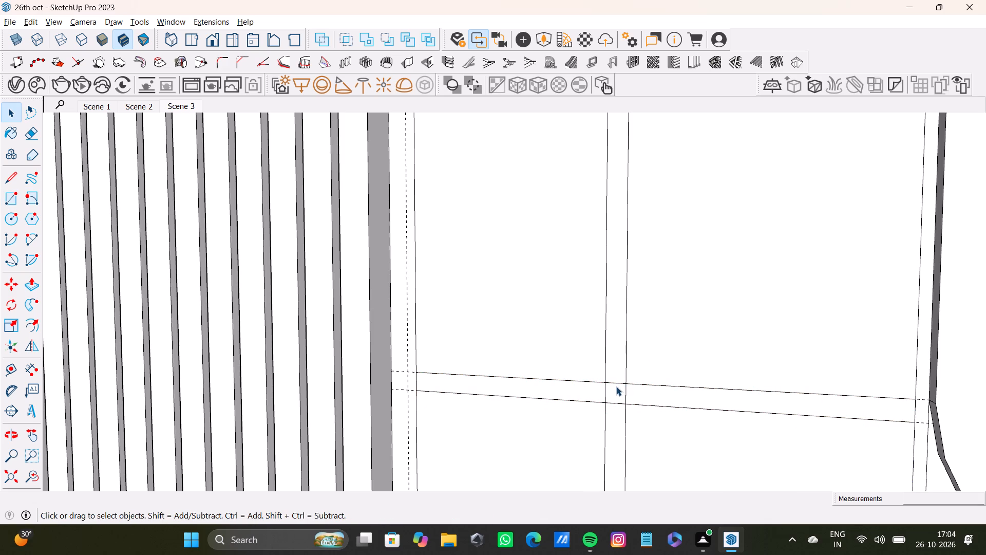
shift+click(616, 381)
shift+click(621, 368)
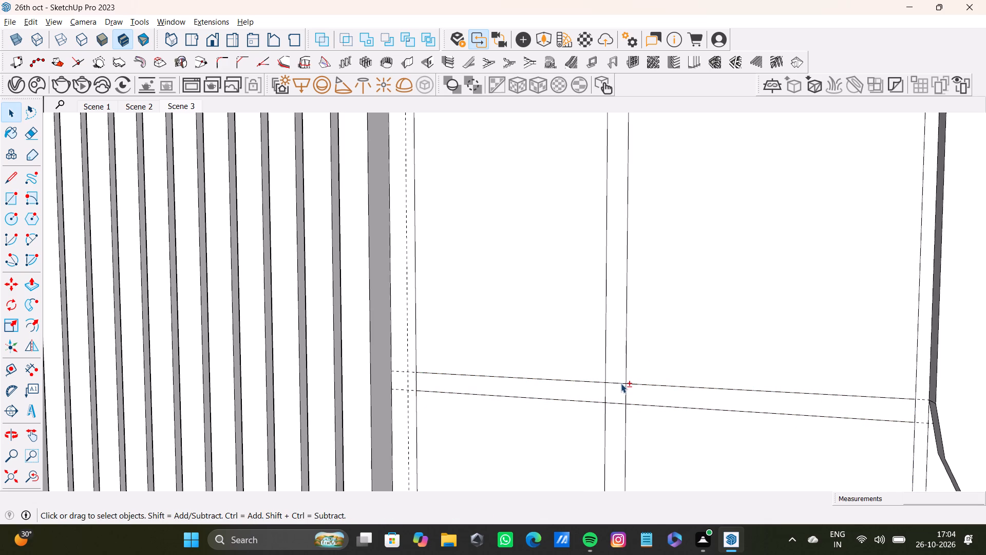
shift+click(621, 383)
shift+click(604, 395)
shift+click(615, 401)
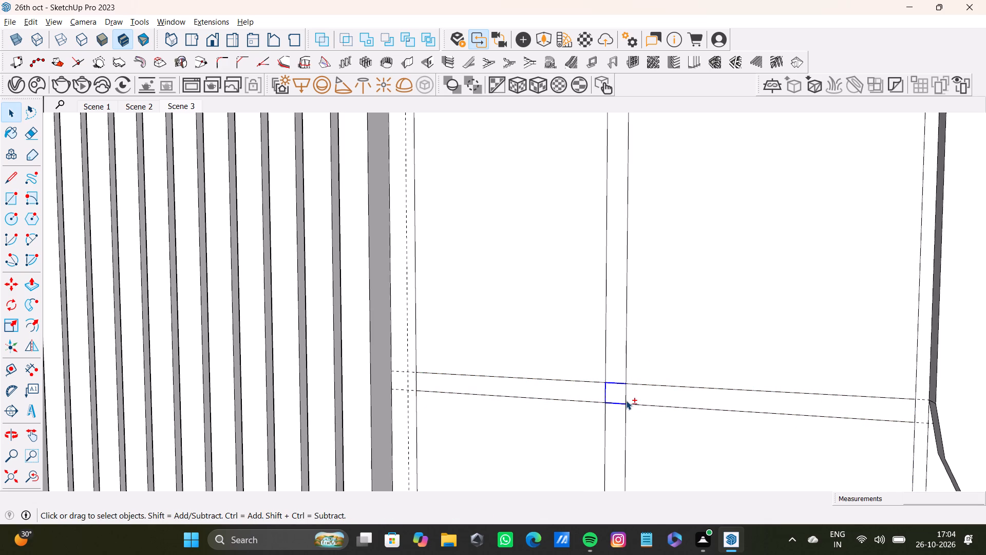
shift+click(626, 399)
key(shift+Delete)
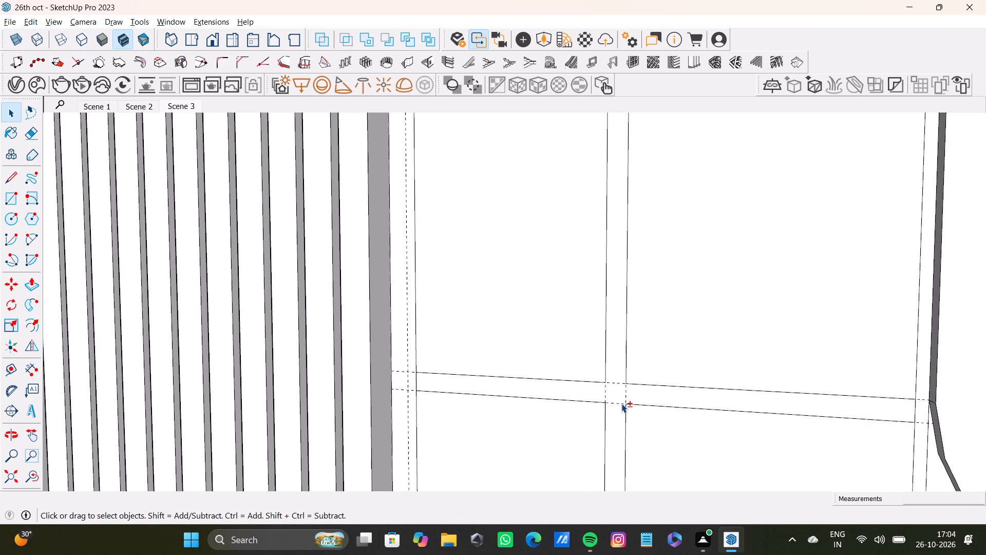
Draw a narrow vertical rectangle, 1" by 4' 3/8", between the paired vertical guides of the left outer column's bottom cell, down to the floor.
shift+scroll(492, 321, down, 17)
shift+middle_drag(496, 338, 543, 238)
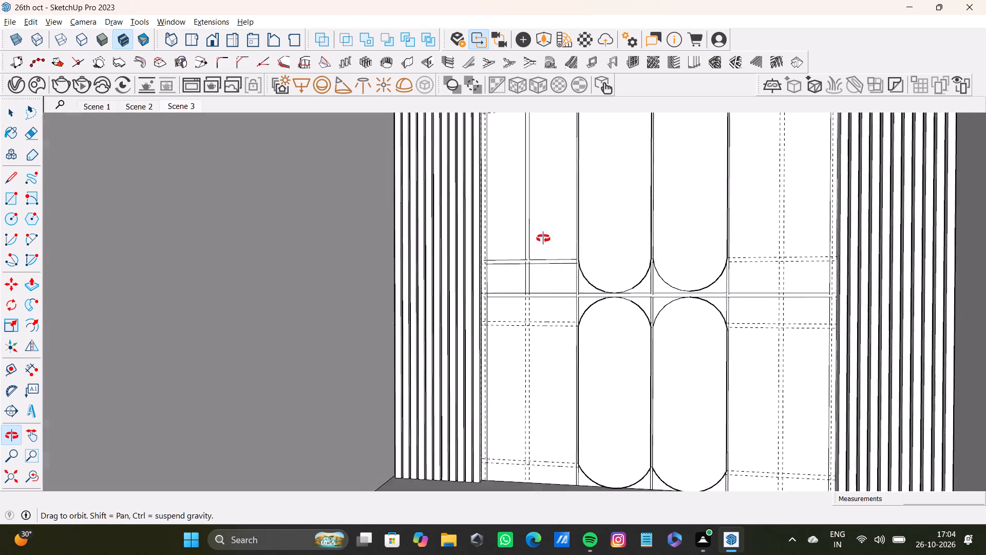
shift+middle_drag(543, 238, 541, 240)
scroll(523, 300, up, 3)
middle_drag(594, 397, 570, 375)
key(r)
scroll(523, 327, up, 4)
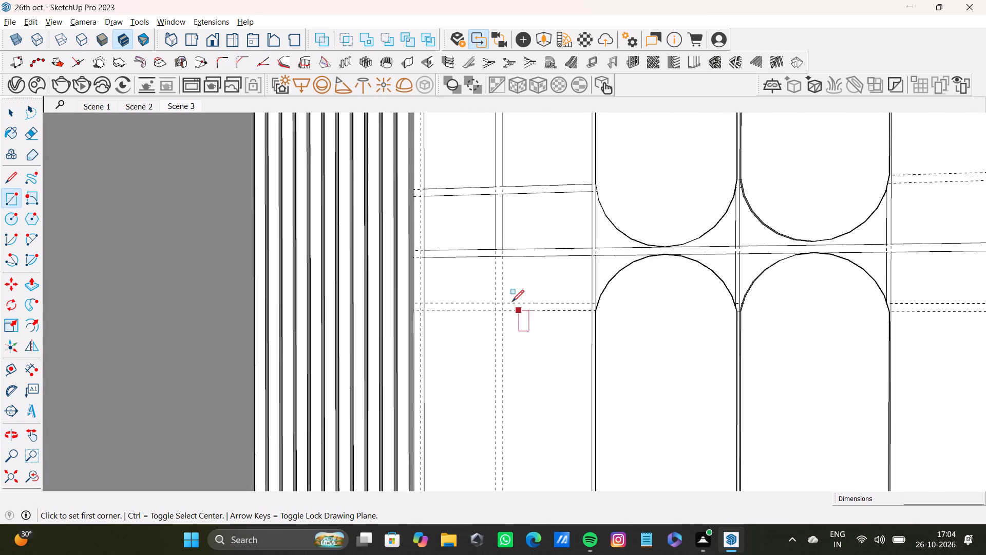
scroll(512, 302, up, 4)
click(492, 231)
scroll(510, 303, down, 3)
shift+middle_drag(510, 324, 499, 220)
scroll(494, 308, down, 3)
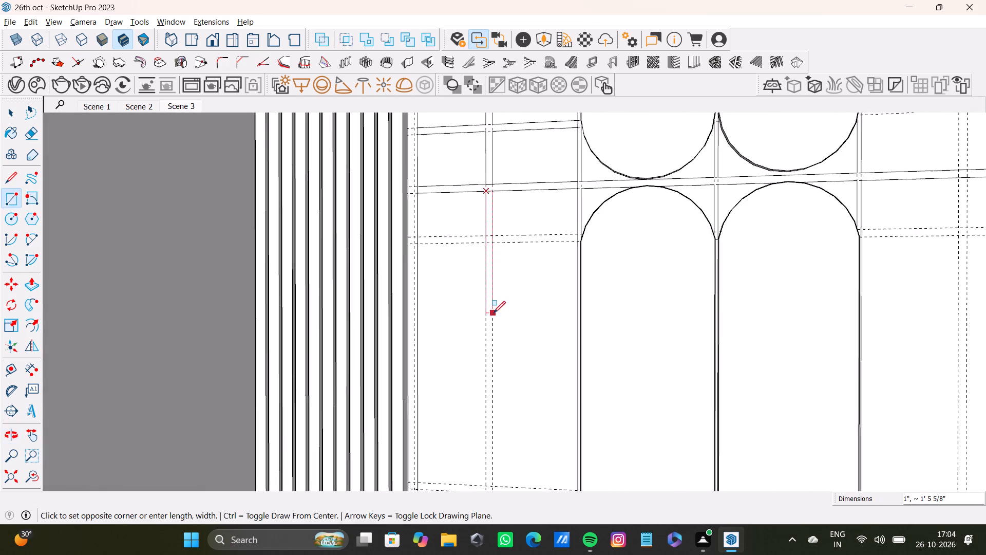
shift+middle_drag(494, 313, 494, 239)
click(493, 454)
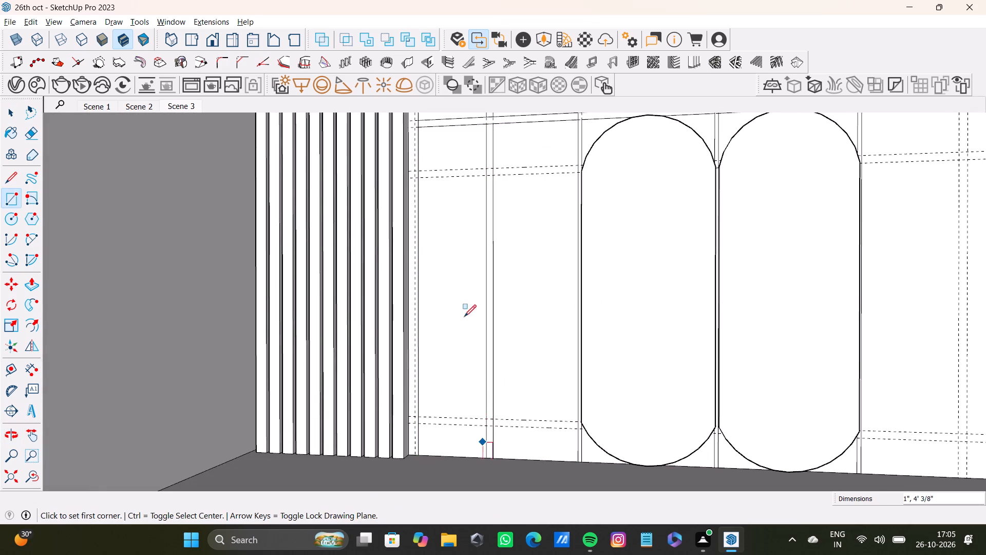
Draw a thin horizontal rectangle between the upper horizontal guides, across the full width of the left outer column's middle cell.
shift+scroll(480, 206, down, 6)
shift+middle_drag(484, 199, 537, 327)
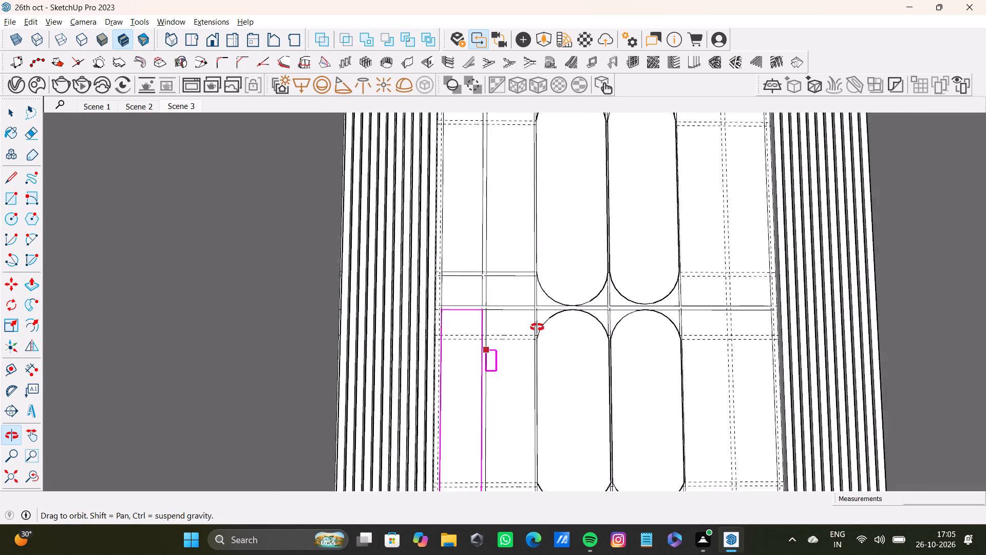
shift+middle_drag(537, 327, 525, 313)
shift+scroll(495, 225, down, 3)
shift+middle_drag(497, 209, 472, 419)
scroll(495, 363, up, 2)
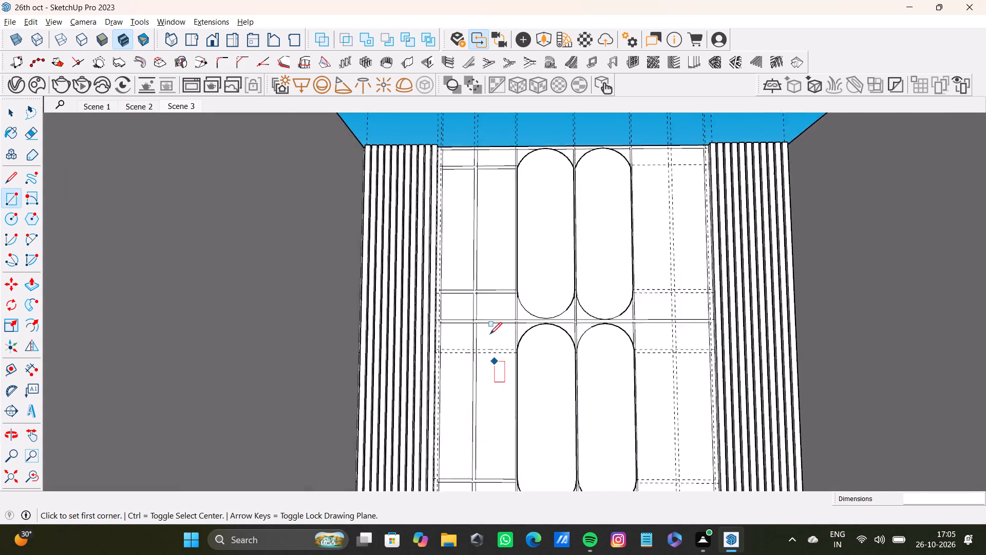
scroll(490, 334, up, 9)
middle_drag(459, 327, 404, 358)
middle_drag(401, 386, 552, 503)
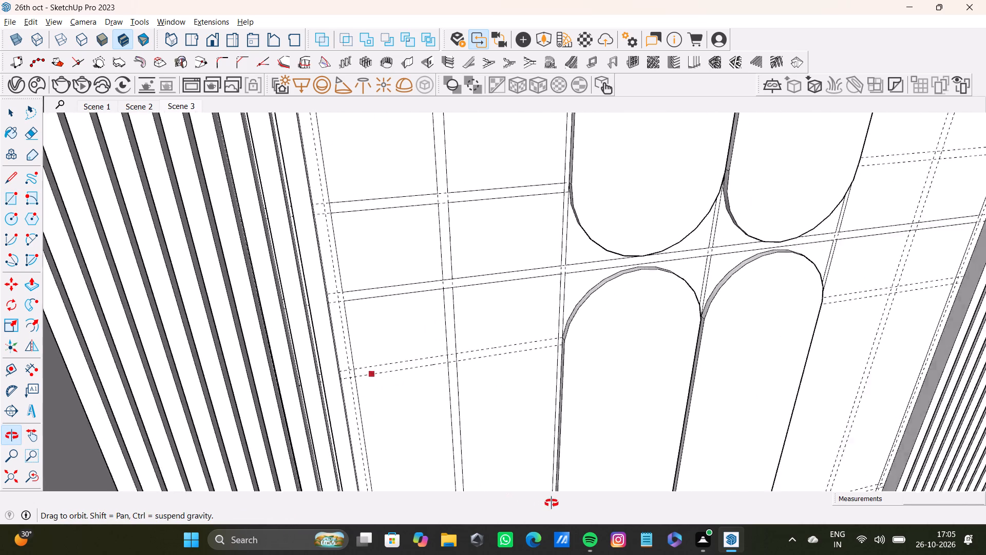
middle_drag(552, 503, 397, 422)
scroll(392, 351, up, 12)
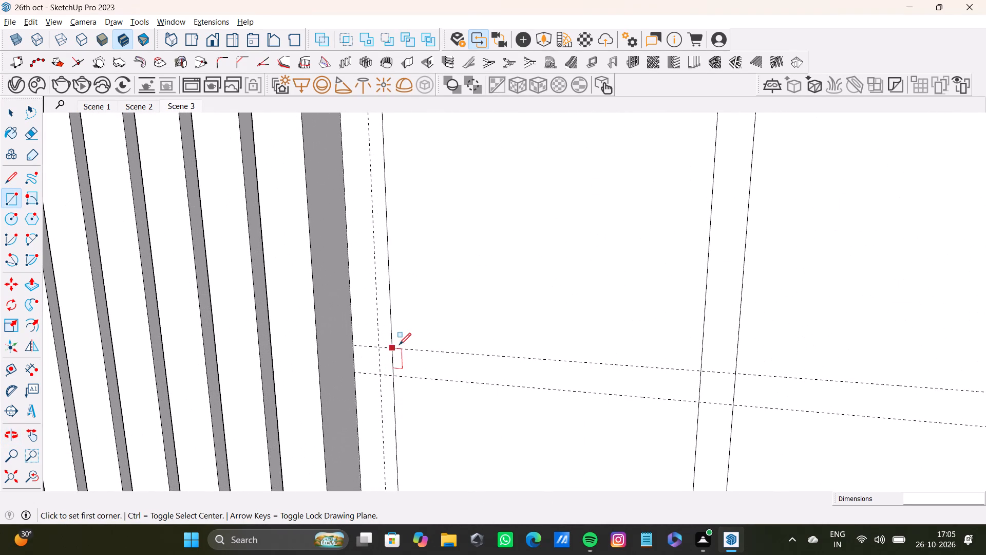
click(394, 346)
scroll(464, 381, down, 6)
shift+middle_drag(567, 386, 513, 386)
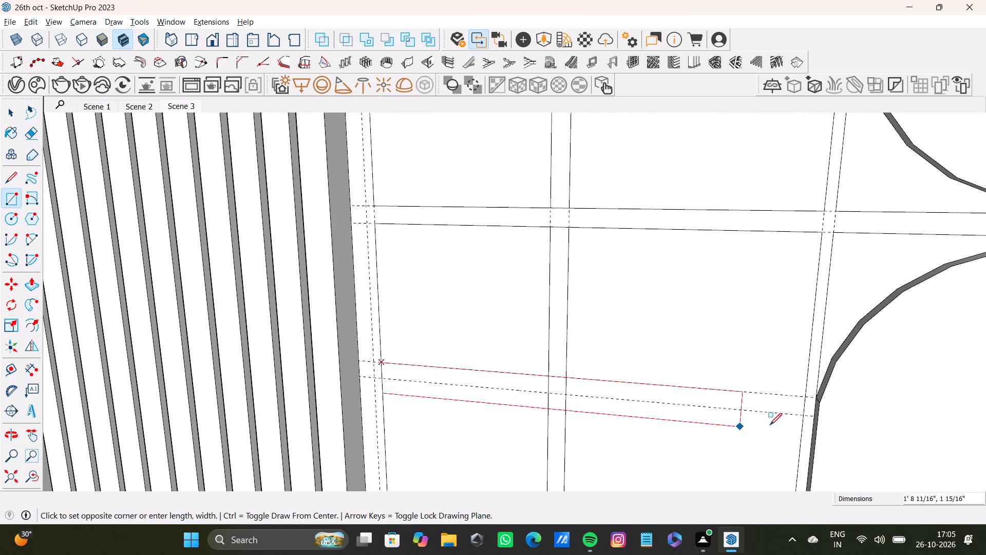
click(803, 415)
Delete the four short edges around the square where the upper horizontal strip crosses the vertical strip in the left outer column's middle cell.
key(space)
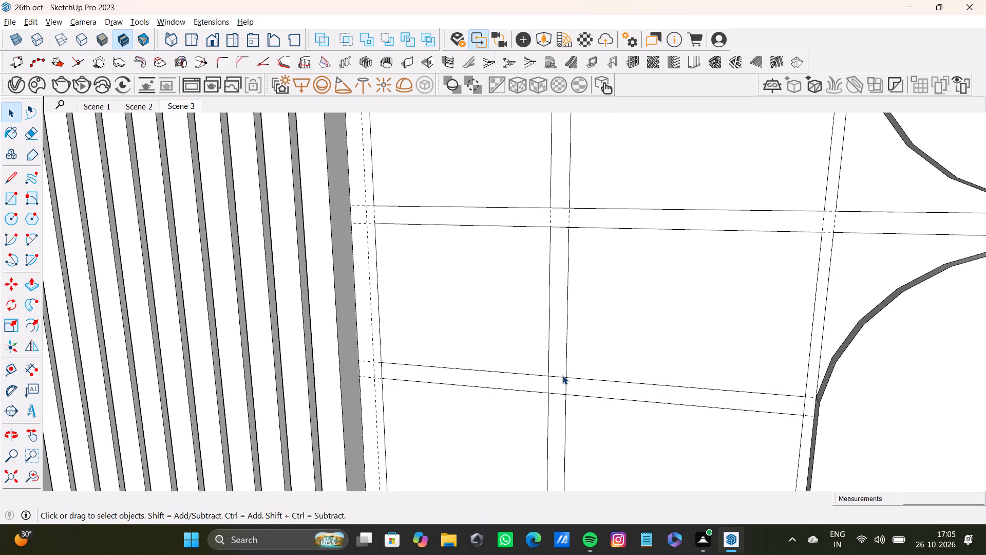
scroll(552, 377, up, 9)
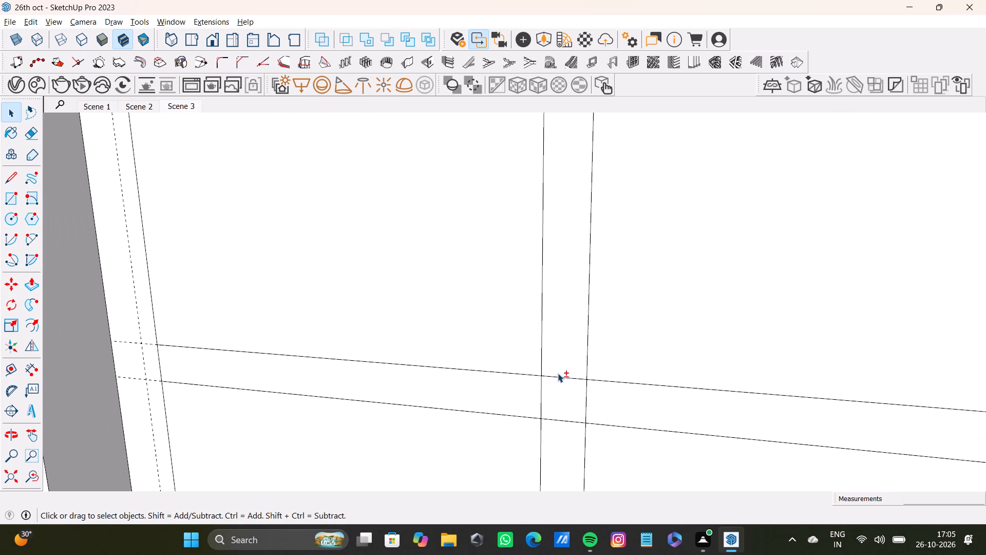
shift+click(565, 379)
shift+click(543, 395)
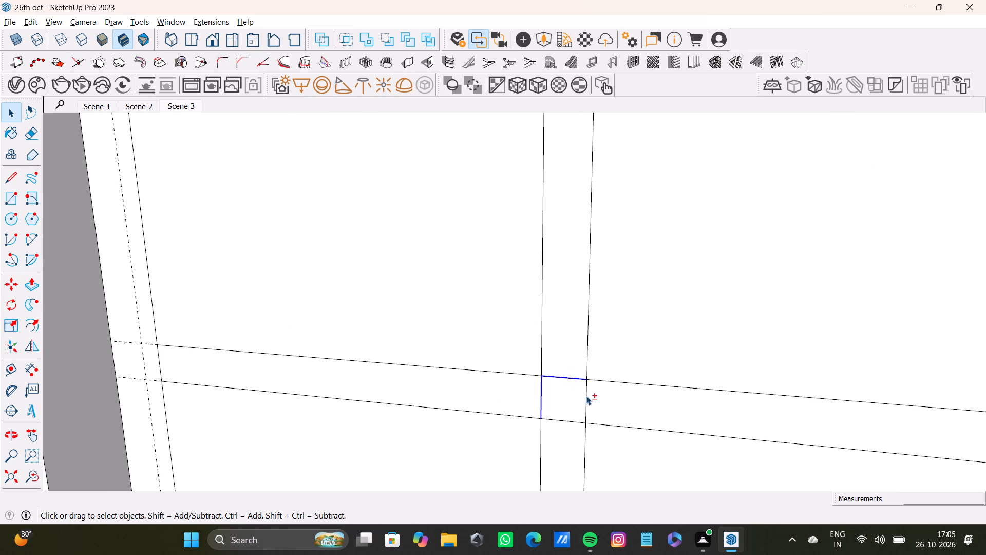
shift+click(586, 397)
shift+click(573, 423)
shift+scroll(570, 418, down, 8)
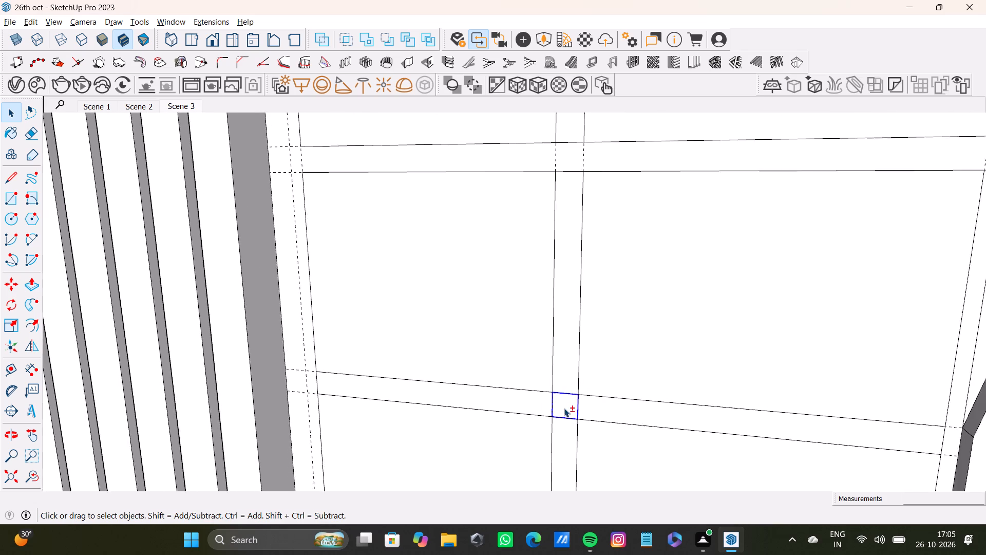
shift+scroll(564, 408, down, 11)
shift+middle_drag(563, 404, 561, 396)
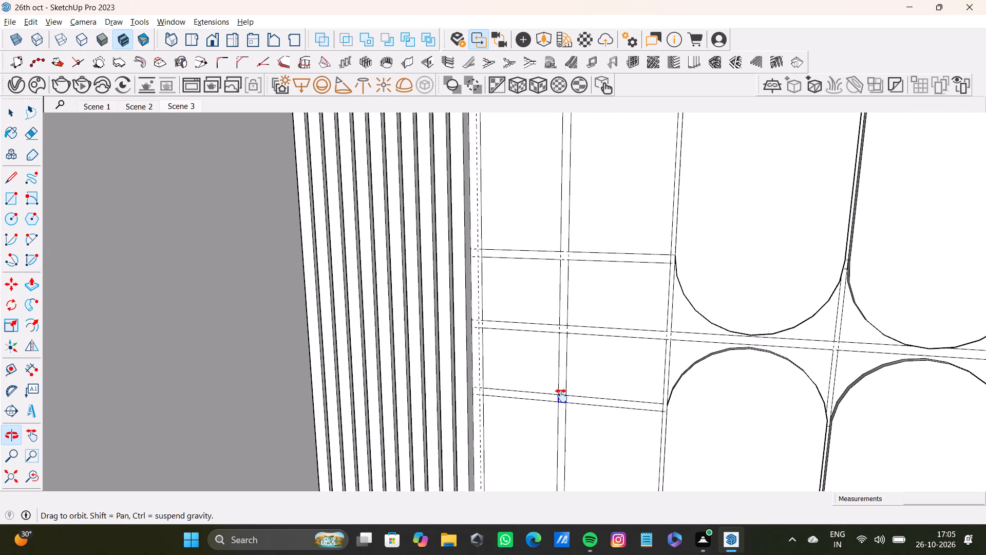
shift+middle_drag(561, 396, 561, 384)
key(shift+Delete)
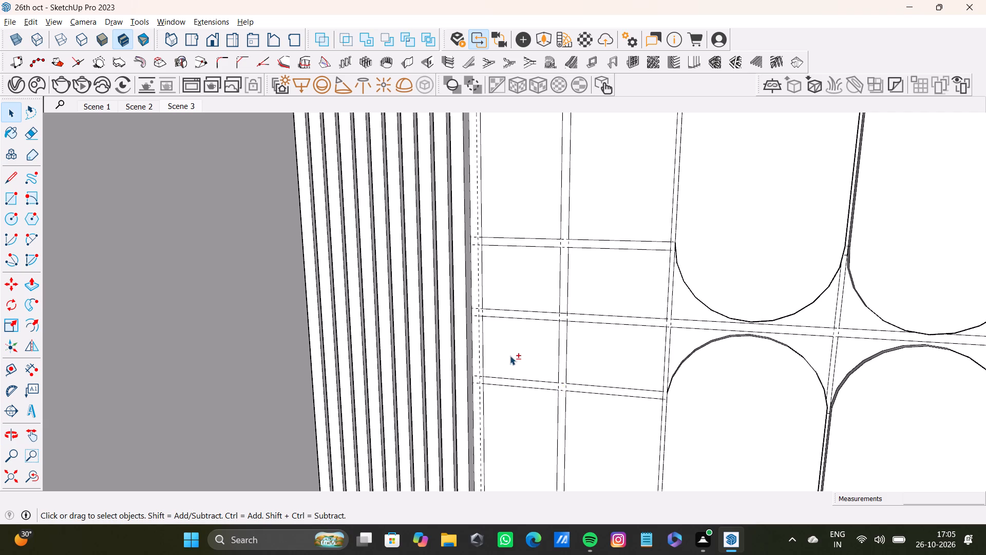
Draw a thin horizontal rectangle, 1' 11 1/2" by 1", between the upper horizontal guides of the left outer column's bottom cell.
shift+scroll(510, 356, down, 7)
shift+middle_drag(567, 395, 556, 262)
shift+scroll(533, 342, down, 3)
shift+middle_drag(528, 393, 553, 225)
shift+scroll(558, 276, up, 1)
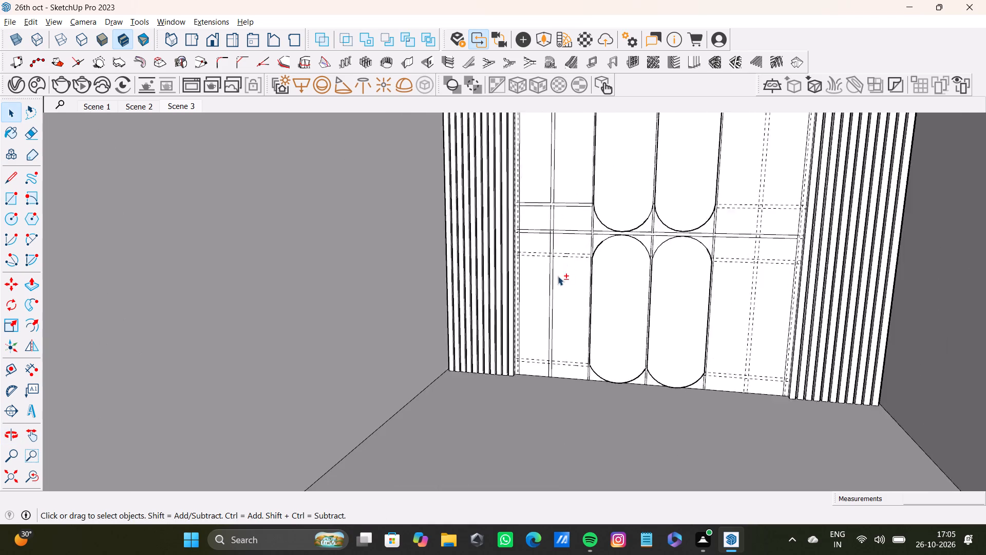
shift+scroll(558, 276, up, 7)
shift+scroll(545, 216, up, 9)
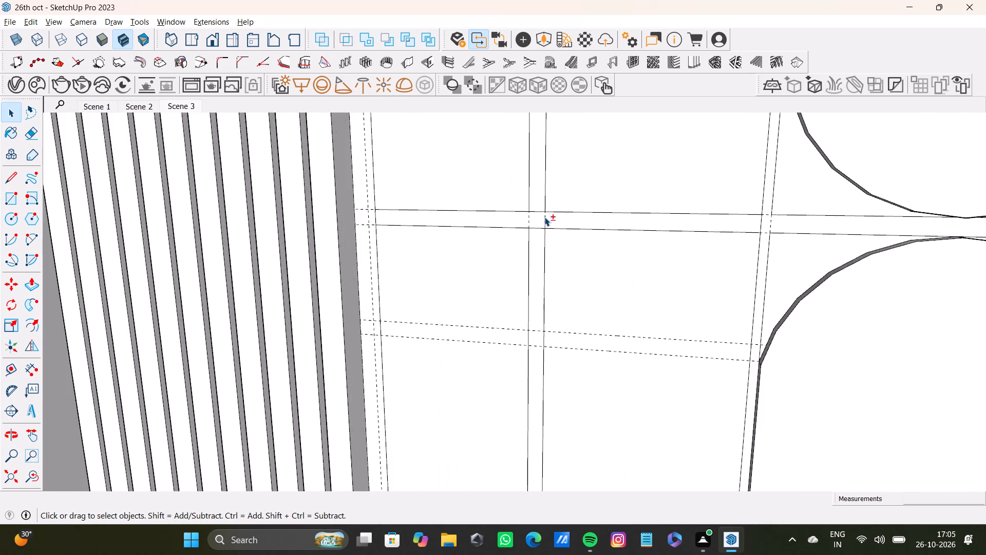
shift+scroll(544, 217, down, 13)
shift+middle_drag(563, 263, 566, 208)
shift+scroll(565, 319, up, 3)
shift+scroll(562, 299, down, 3)
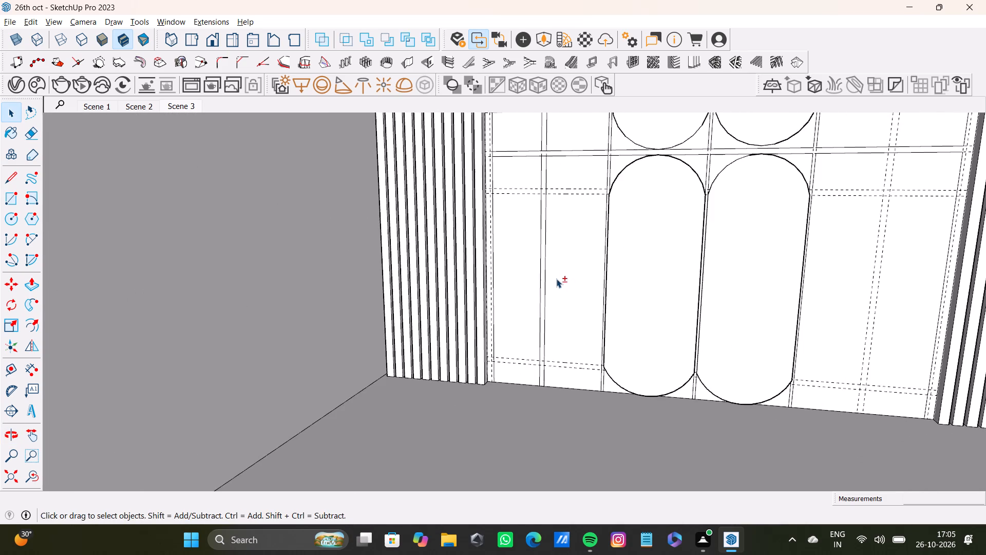
shift+middle_drag(556, 279, 553, 332)
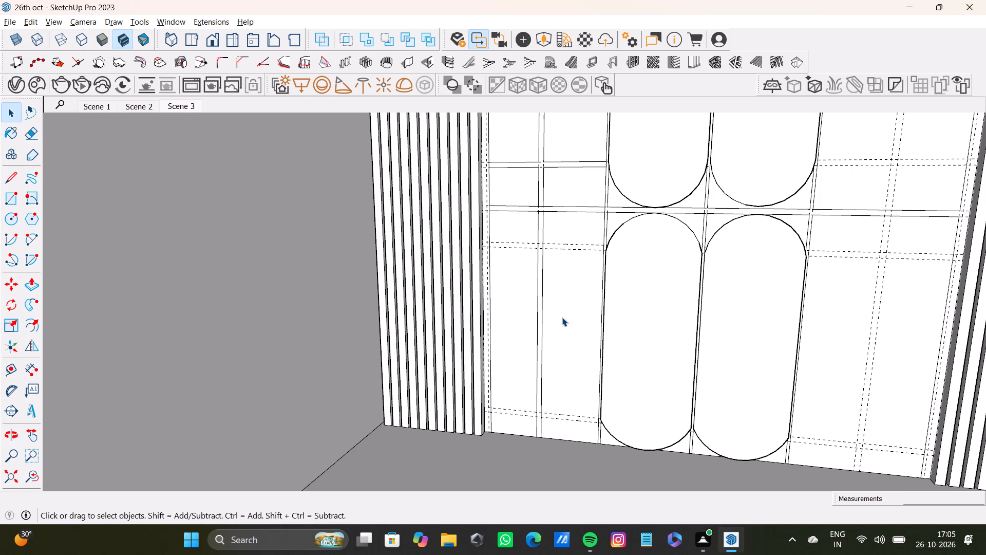
key(r)
scroll(473, 240, up, 13)
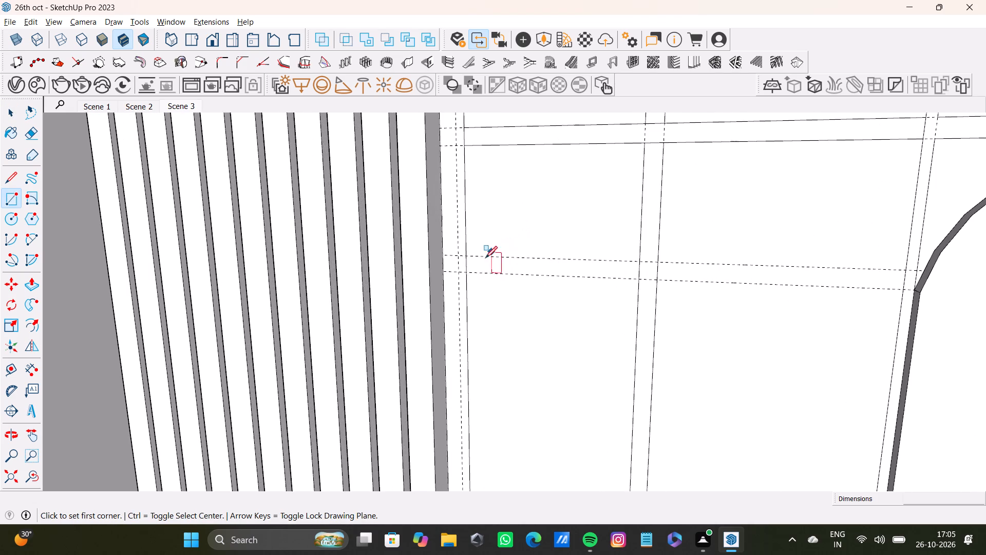
click(468, 255)
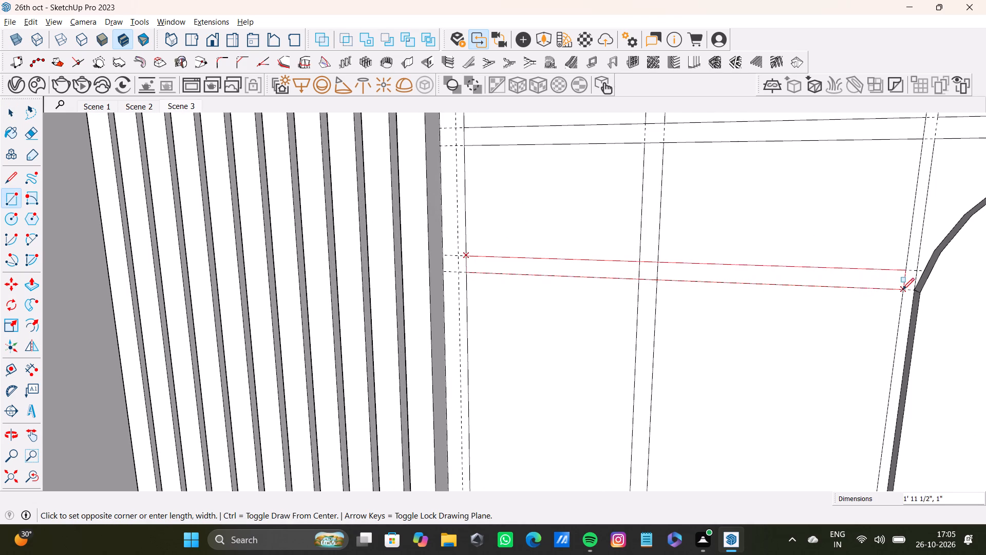
click(903, 289)
Delete the four short edges around the square where the upper horizontal strip crosses the vertical strip in the left outer column's bottom cell.
key(space)
click(649, 261)
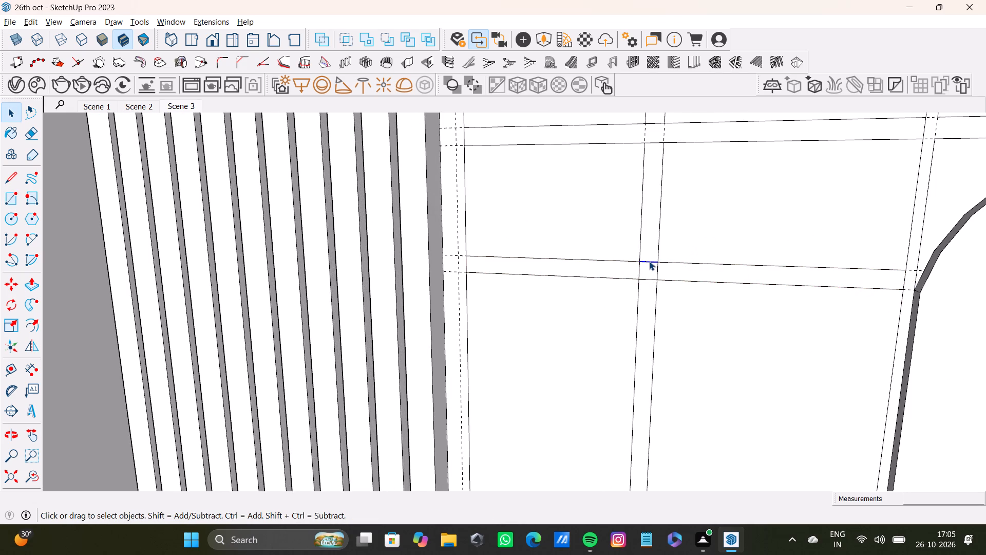
shift+click(639, 273)
shift+click(650, 281)
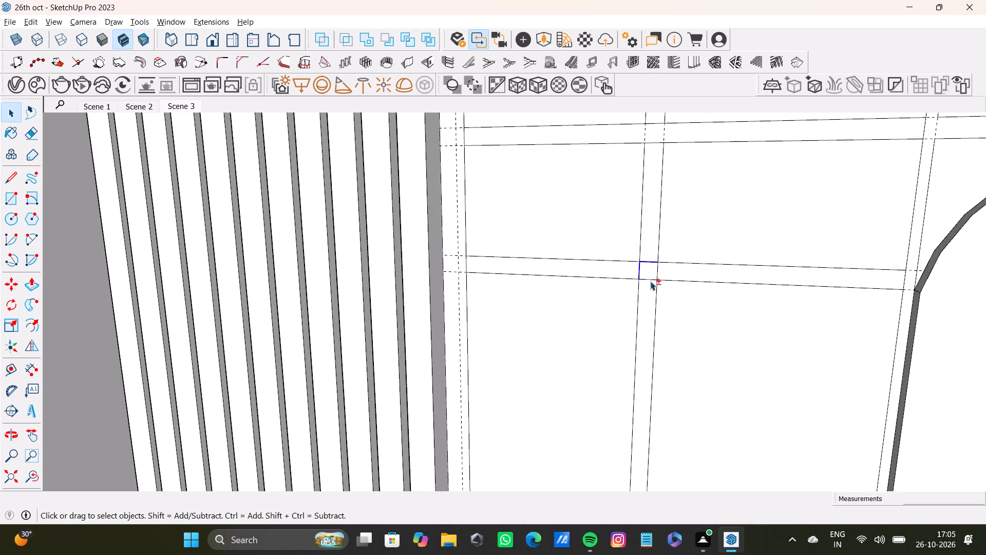
shift+click(655, 275)
shift+scroll(656, 275, down, 6)
shift+scroll(657, 275, up, 7)
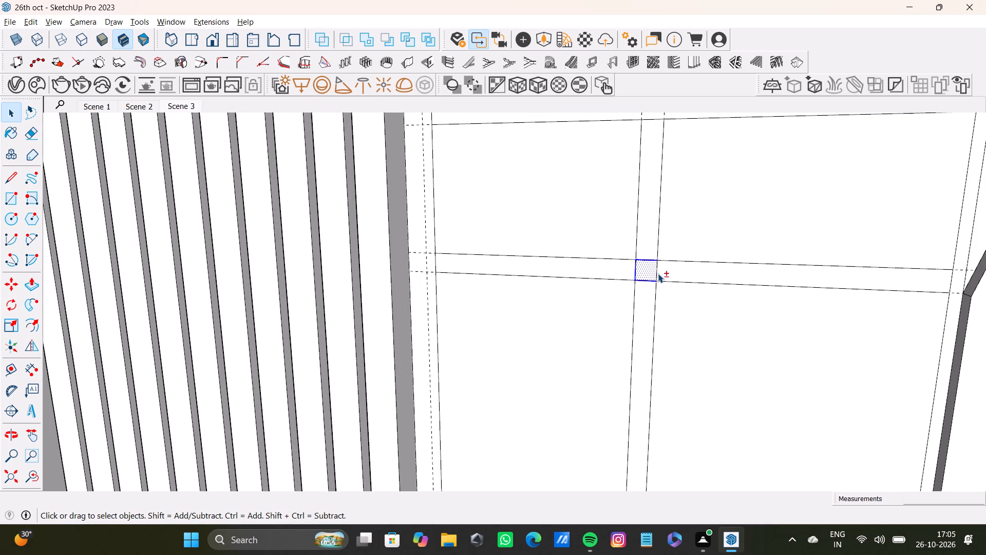
shift+click(658, 273)
shift+click(651, 274)
shift+scroll(651, 274, down, 20)
shift+middle_drag(651, 287, 639, 234)
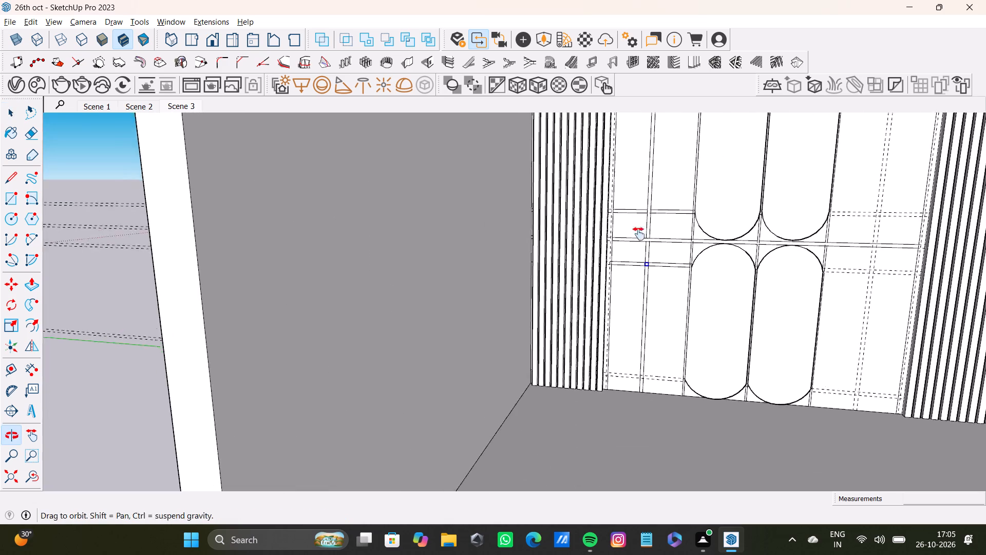
shift+middle_drag(639, 234, 636, 231)
shift+scroll(654, 349, up, 8)
shift+middle_drag(624, 192, 613, 380)
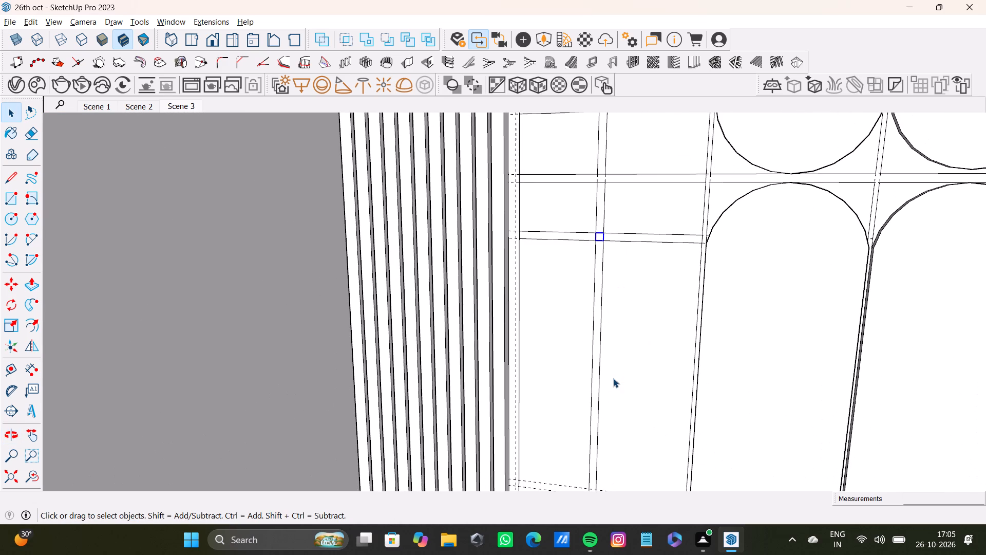
key(Delete)
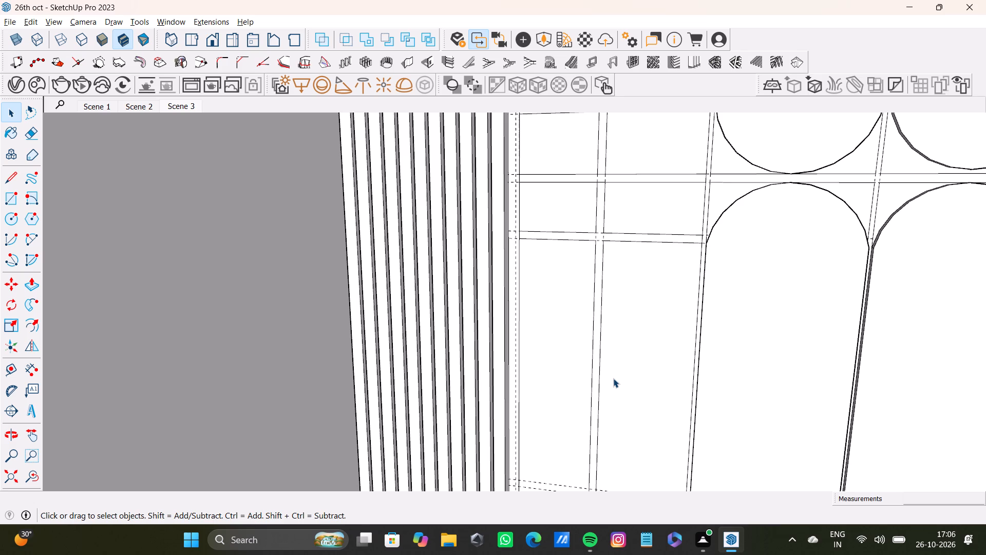
Draw a thin horizontal rectangle, 1" by 1' 11 1/2", between the lower horizontal guides of the left outer column's bottom cell.
scroll(618, 390, down, 5)
shift+middle_drag(588, 371, 589, 337)
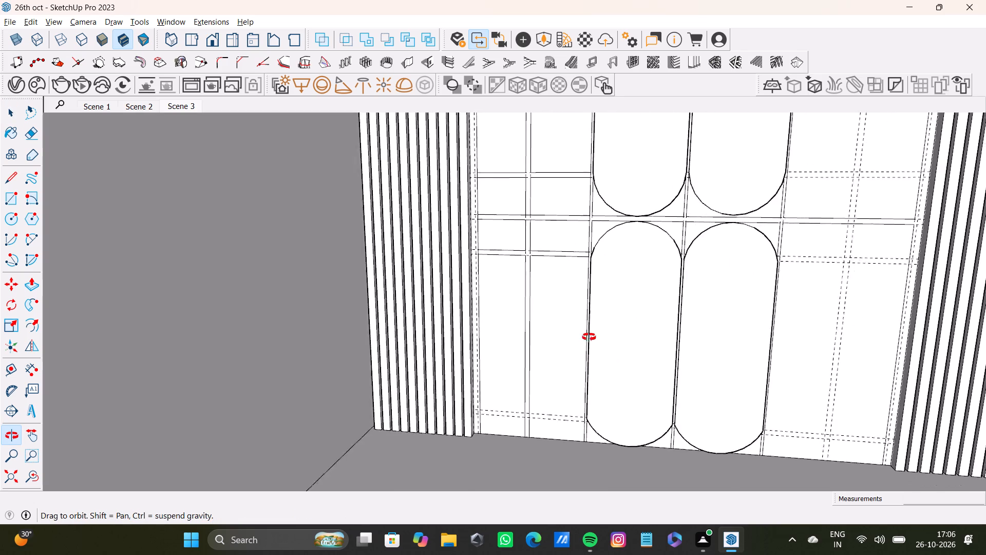
shift+middle_drag(589, 337, 590, 337)
key(r)
scroll(513, 379, up, 4)
middle_drag(517, 415, 482, 412)
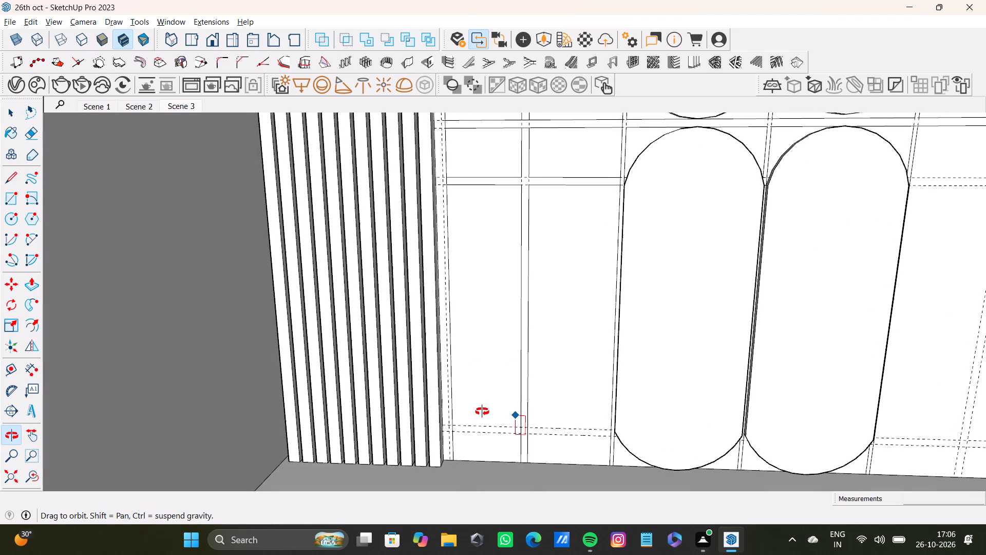
middle_drag(482, 412, 472, 381)
shift+scroll(470, 381, down, 1)
shift+scroll(458, 405, up, 10)
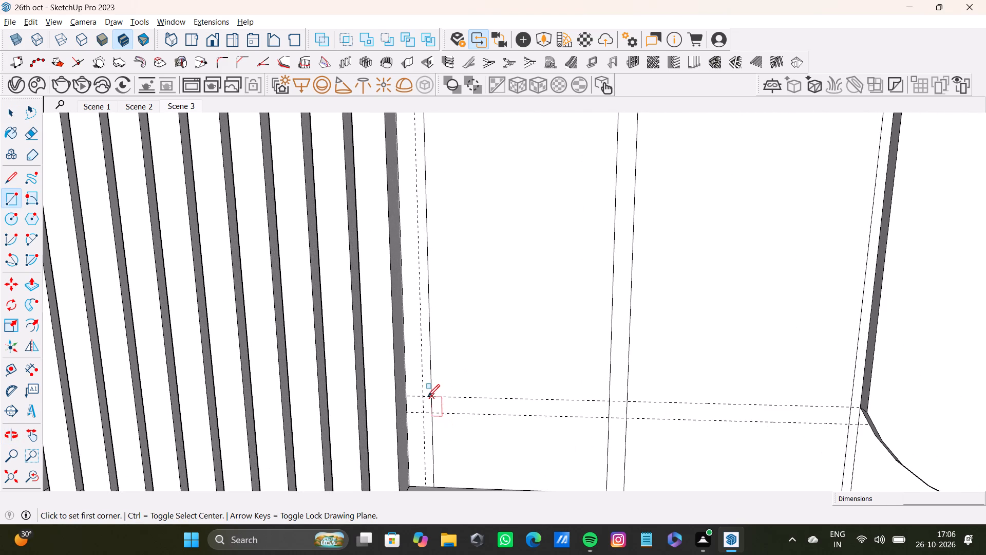
click(428, 396)
click(851, 425)
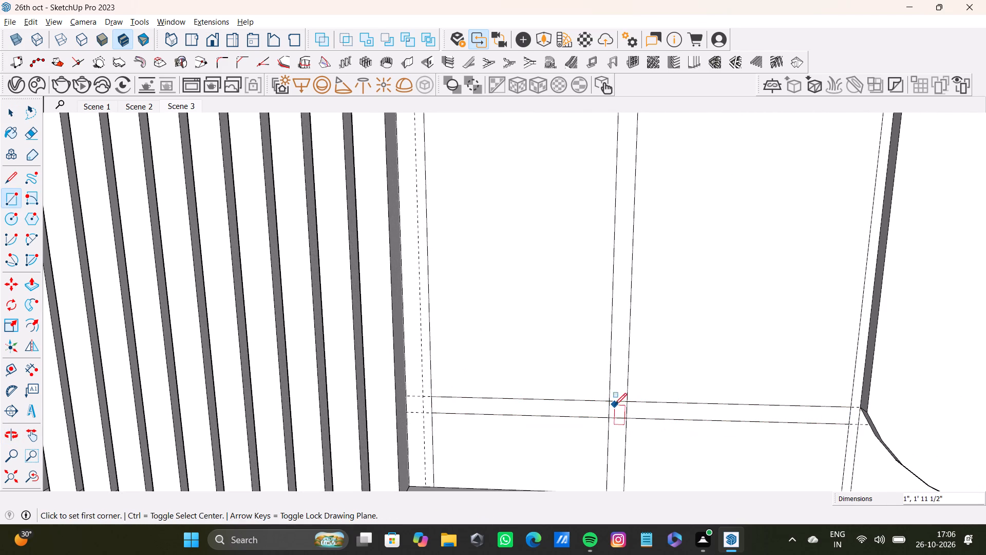
Delete the four short edges around the square where the lower horizontal strip crosses the vertical strip in the left outer column's bottom cell.
key(space)
click(621, 401)
shift+click(608, 413)
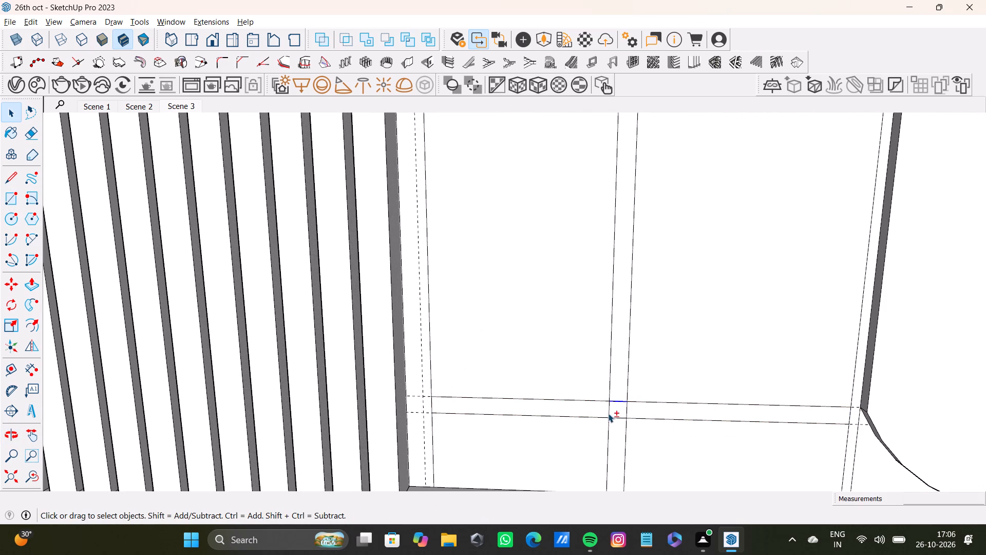
shift+click(619, 419)
shift+click(627, 413)
key(shift+Delete)
Add a horizontal guide 1" below the existing upper guide in the right outer column's top cell.
shift+scroll(599, 331, down, 11)
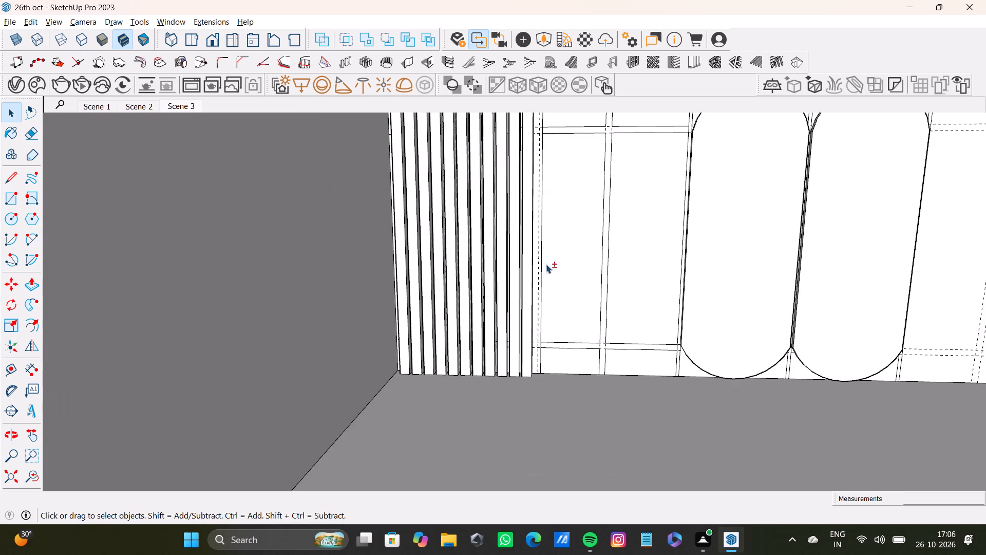
shift+scroll(546, 264, down, 5)
shift+middle_drag(621, 256, 462, 453)
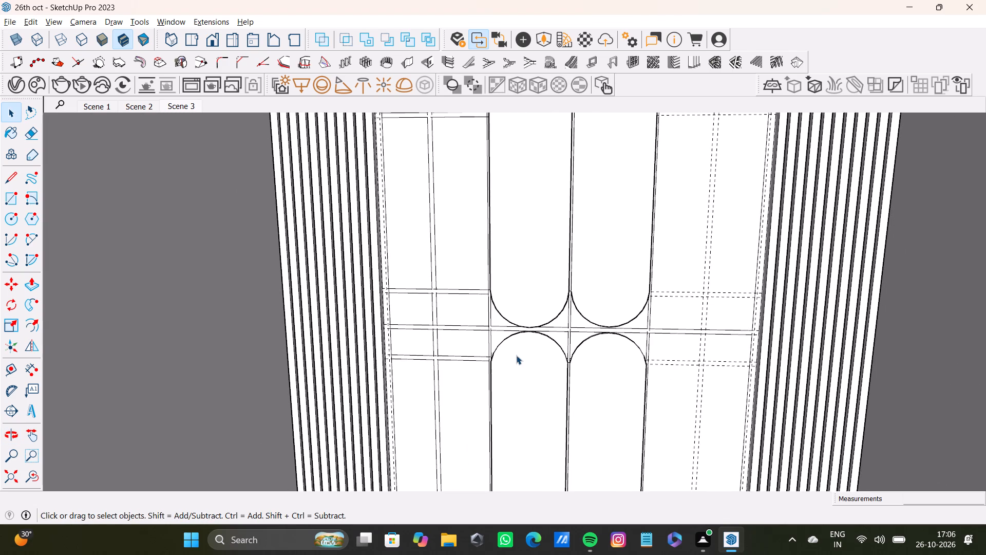
scroll(518, 353, down, 5)
middle_drag(516, 351, 497, 475)
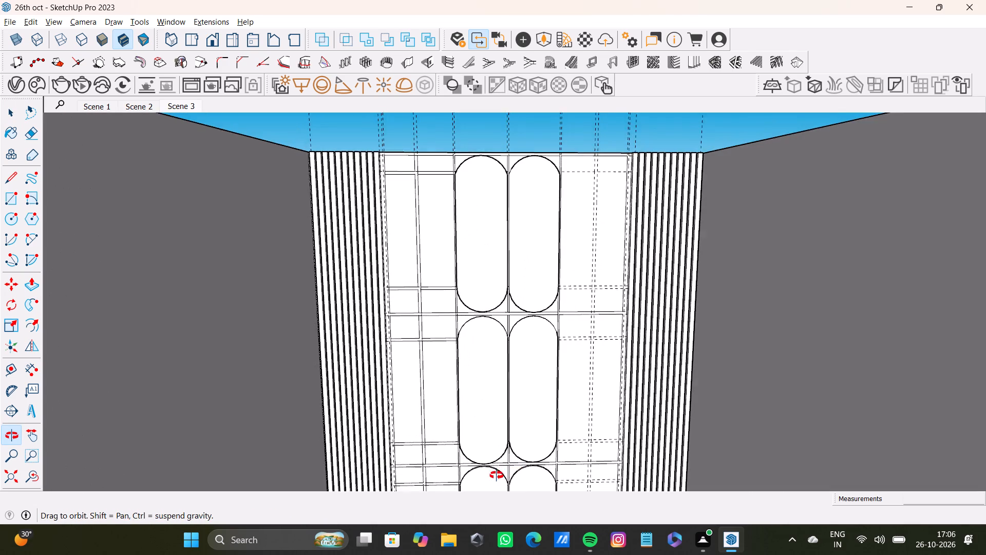
middle_drag(497, 475, 495, 476)
scroll(583, 245, down, 3)
shift+middle_drag(573, 251, 527, 317)
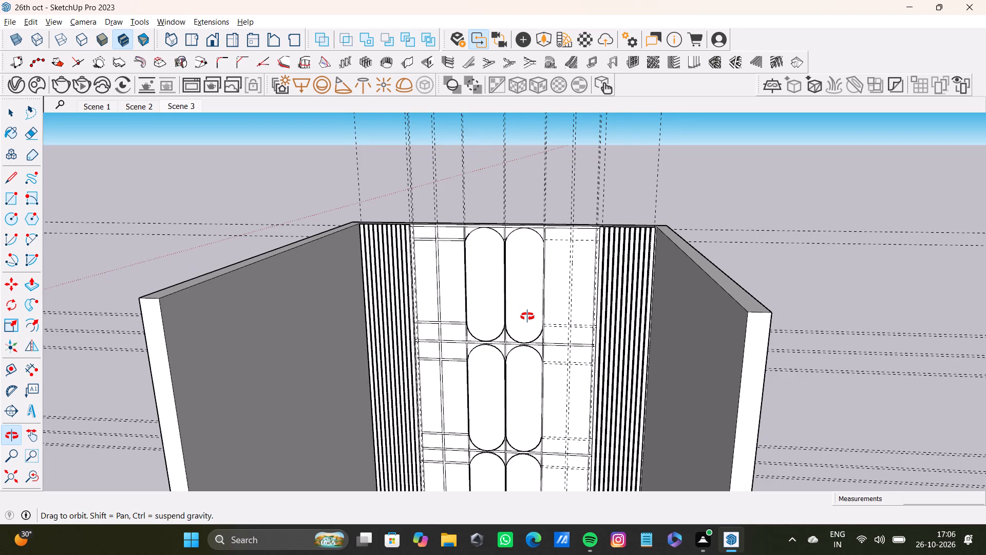
shift+middle_drag(527, 317, 520, 301)
middle_click(520, 301)
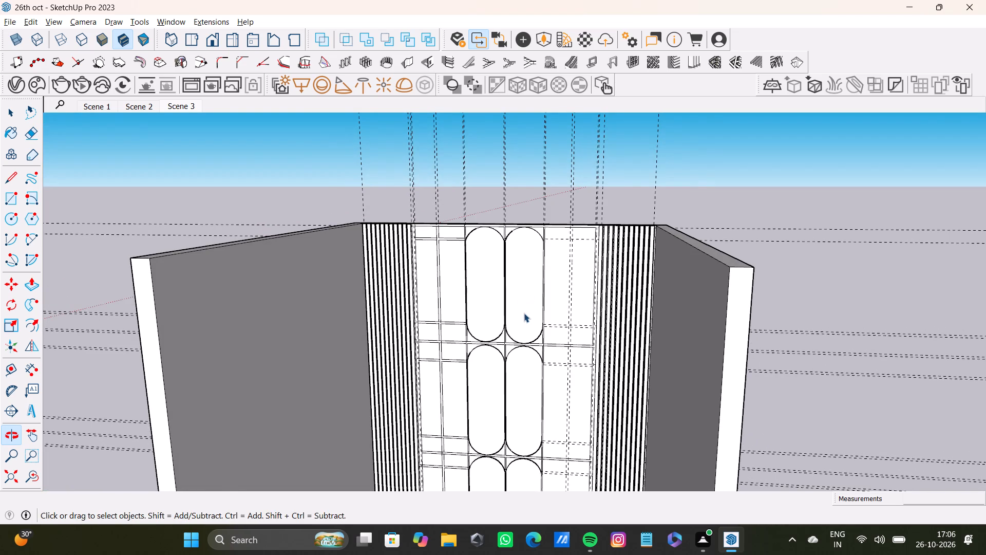
scroll(524, 313, up, 10)
scroll(506, 318, down, 8)
shift+middle_drag(506, 312, 507, 335)
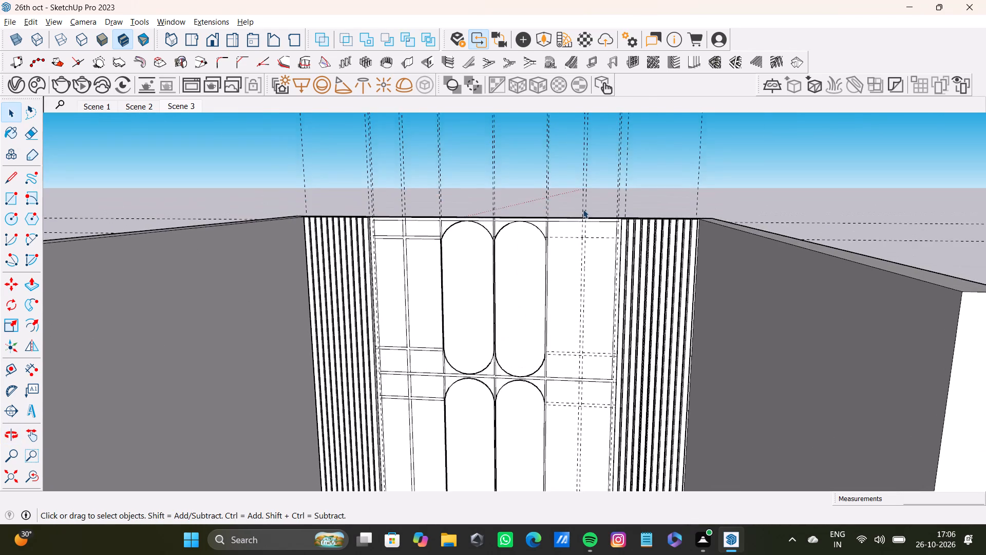
scroll(585, 205, up, 7)
scroll(575, 247, down, 8)
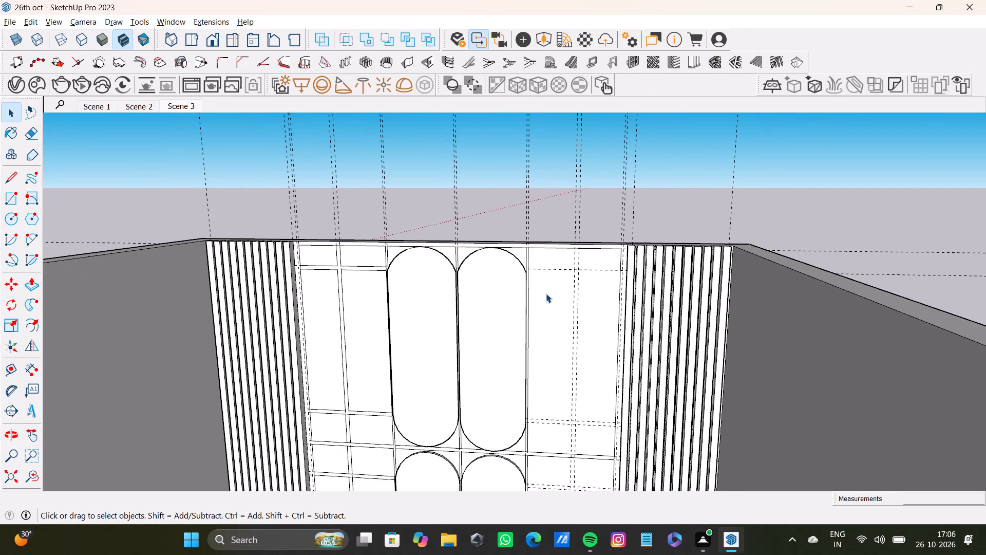
scroll(576, 317, down, 3)
middle_drag(572, 327, 570, 317)
key(t)
scroll(560, 274, up, 10)
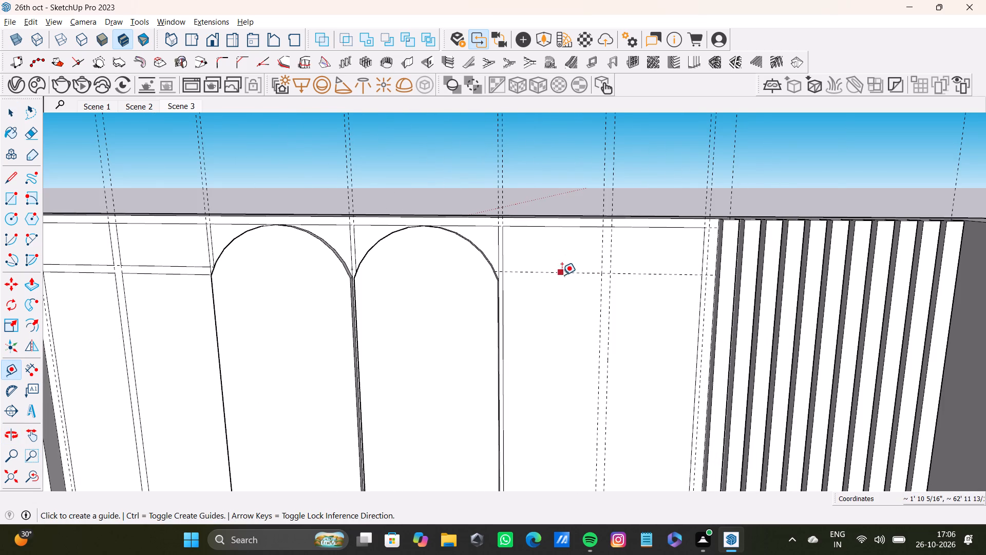
click(564, 272)
click(586, 288)
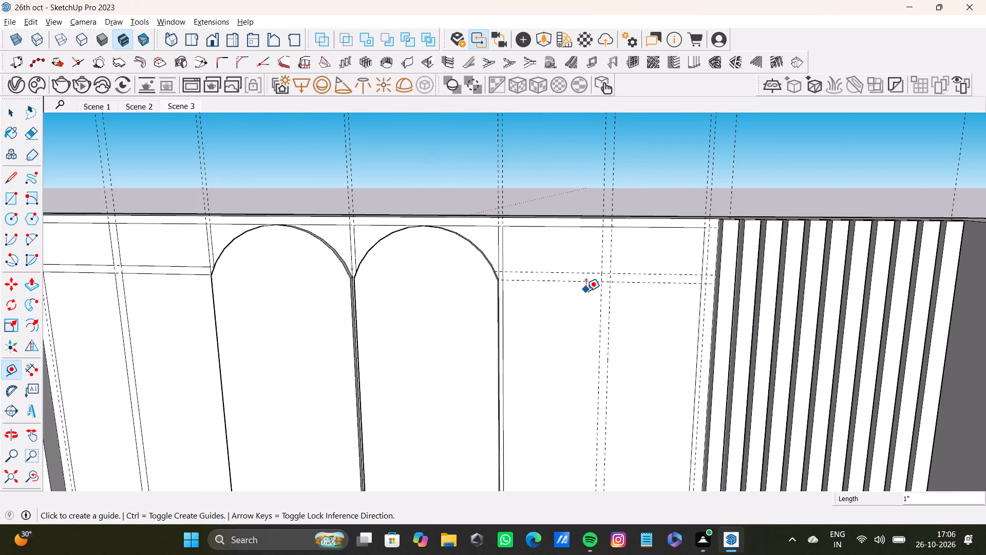
Draw a thin horizontal rectangle, about 1' 11" long, between the paired upper guides across the right outer column's top cell.
scroll(586, 293, down, 16)
shift+middle_drag(583, 327, 586, 218)
scroll(600, 288, down, 2)
scroll(589, 311, up, 1)
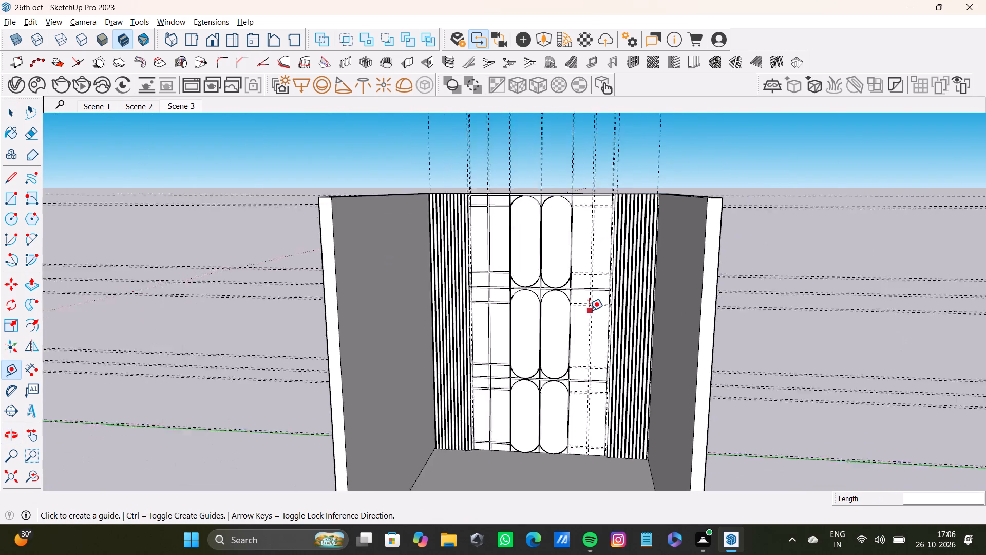
scroll(589, 311, up, 7)
scroll(587, 311, down, 7)
shift+middle_drag(588, 320, 617, 242)
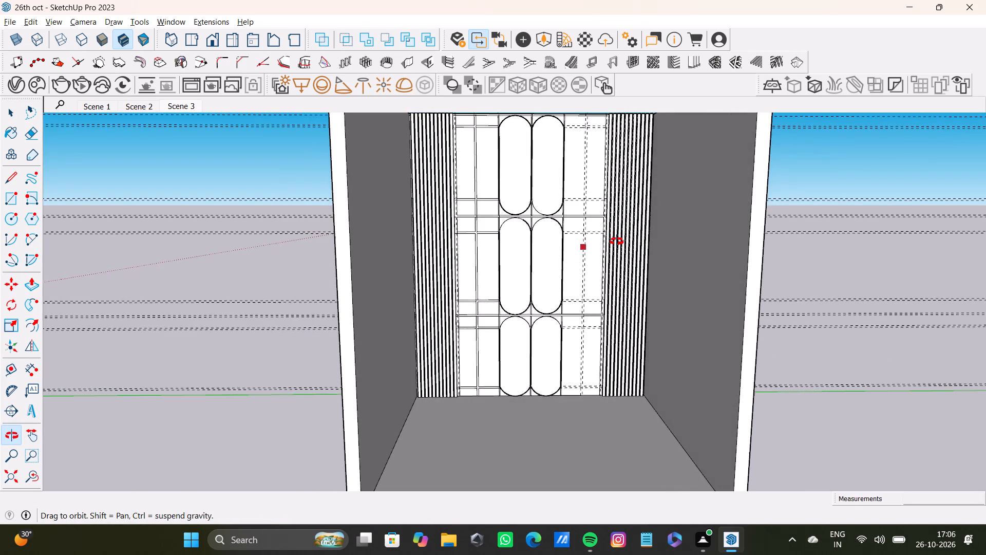
shift+middle_drag(617, 242, 567, 228)
scroll(585, 325, up, 13)
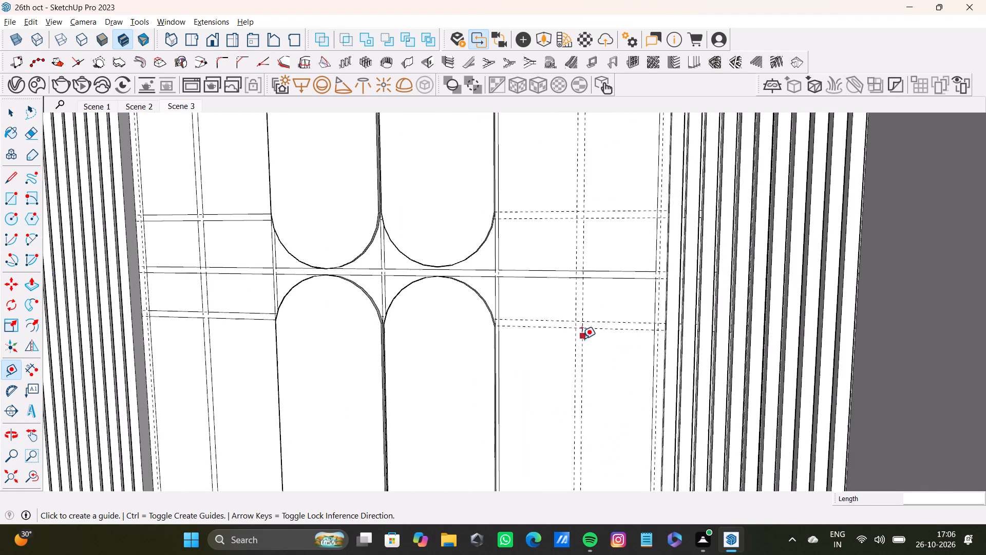
scroll(575, 343, down, 2)
scroll(561, 295, down, 10)
shift+middle_drag(583, 255, 585, 396)
scroll(582, 300, down, 4)
scroll(582, 300, up, 1)
middle_drag(582, 300, 621, 299)
scroll(536, 189, up, 20)
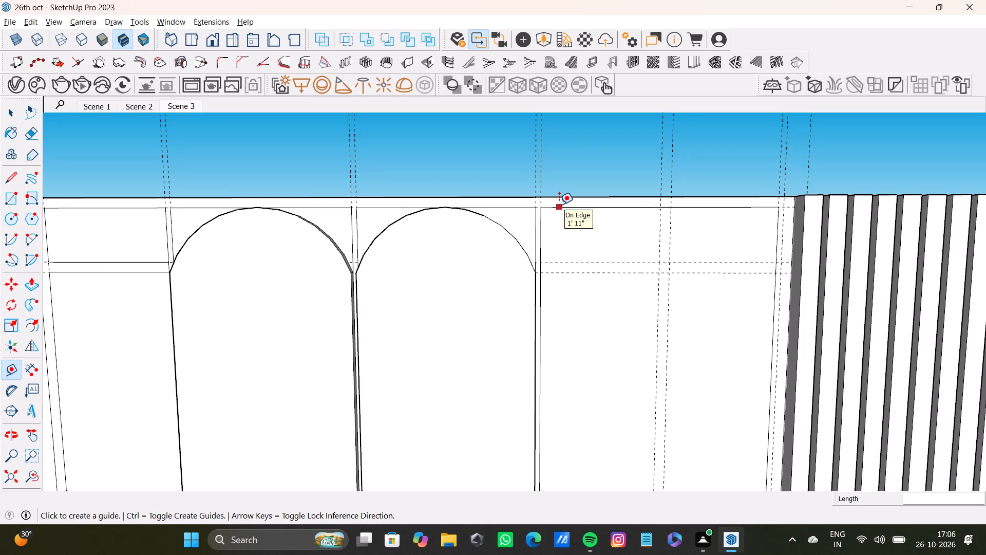
scroll(618, 498, down, 8)
middle_drag(602, 334, 433, 335)
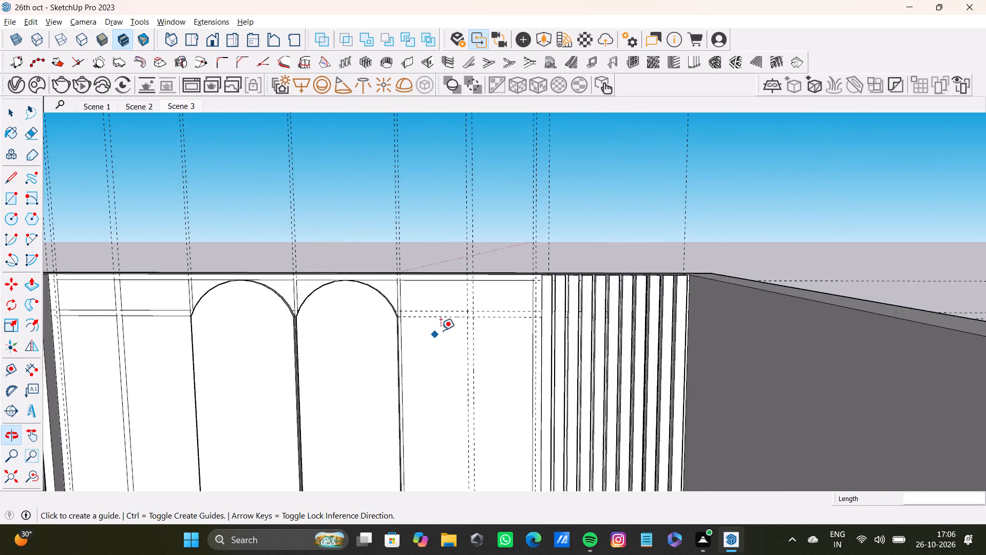
scroll(446, 324, up, 14)
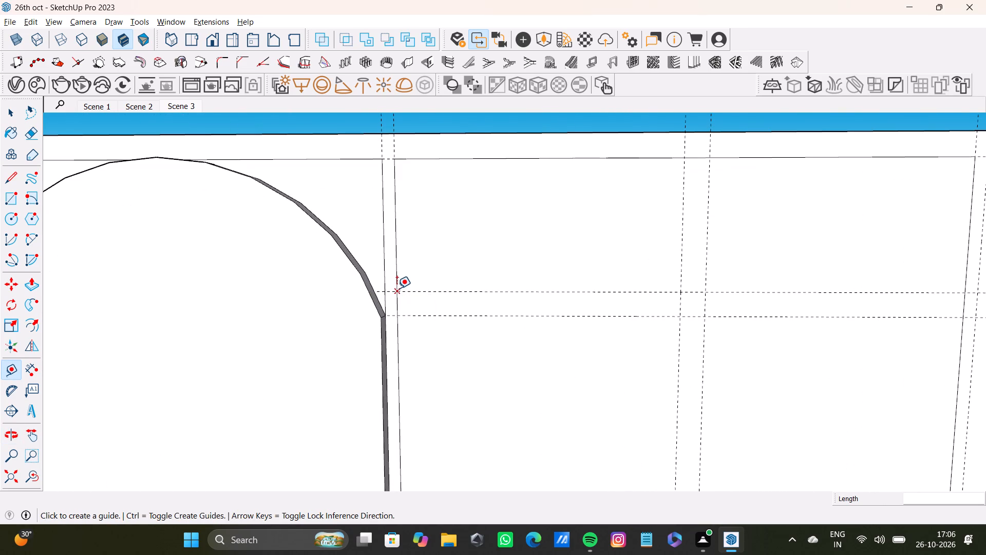
key(r)
click(399, 288)
scroll(799, 330, down, 4)
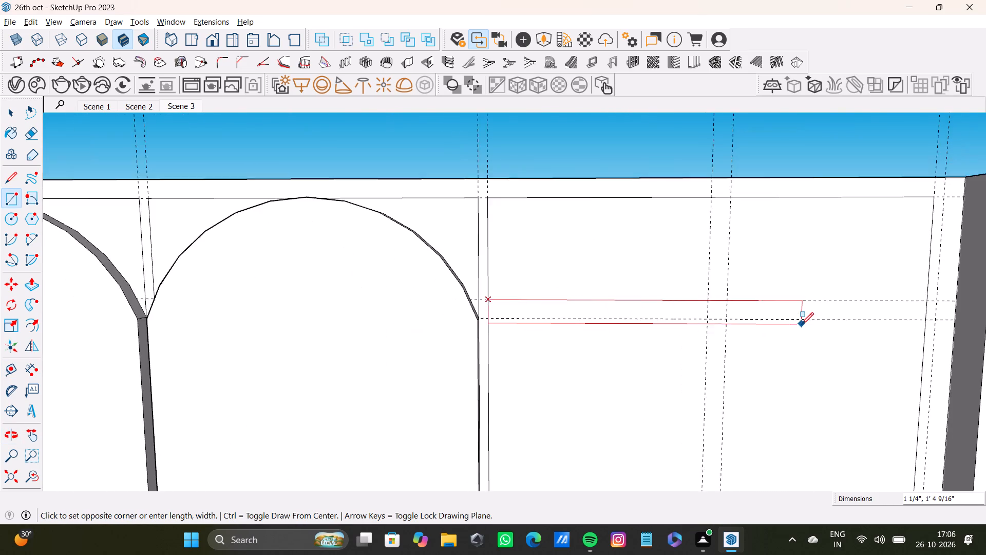
middle_drag(802, 324, 733, 337)
scroll(733, 337, down, 1)
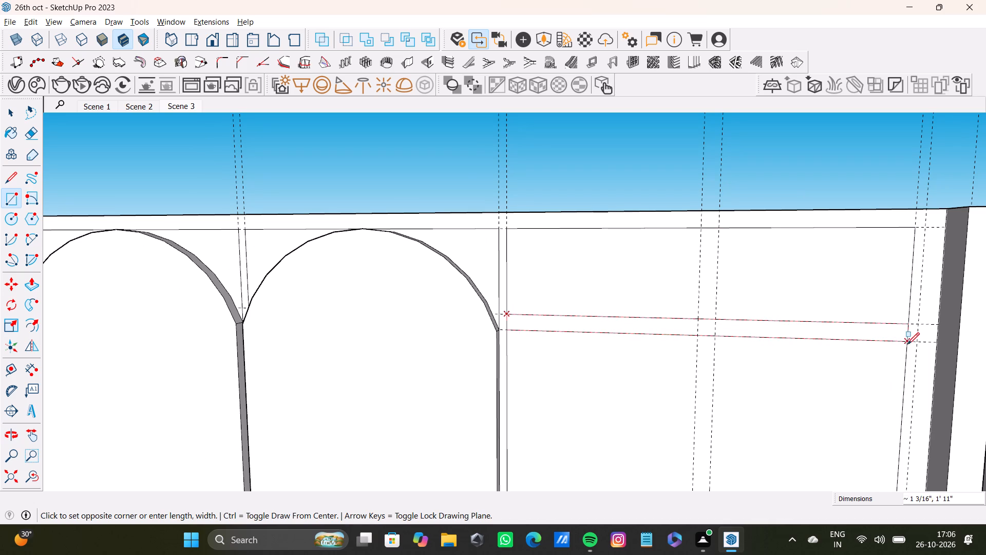
click(908, 343)
Draw a narrow vertical rectangle, 1" by 4' 6 13/16", between the paired vertical guides over the full height of the right outer column's top cell.
scroll(696, 260, down, 3)
shift+middle_drag(694, 264, 691, 282)
scroll(649, 266, up, 5)
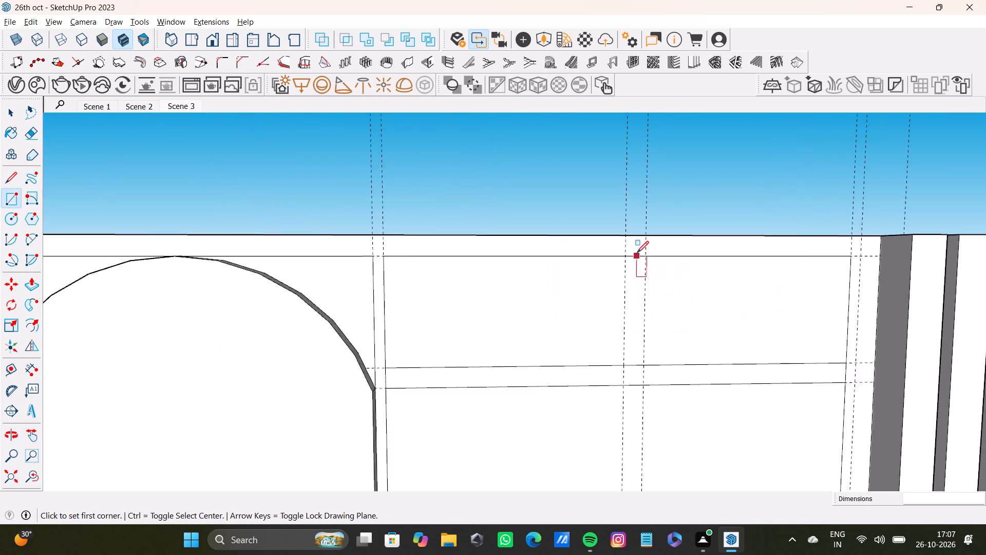
scroll(637, 253, up, 2)
click(624, 259)
scroll(657, 277, down, 7)
shift+middle_drag(647, 326, 645, 227)
scroll(662, 273, down, 3)
middle_drag(678, 339, 675, 220)
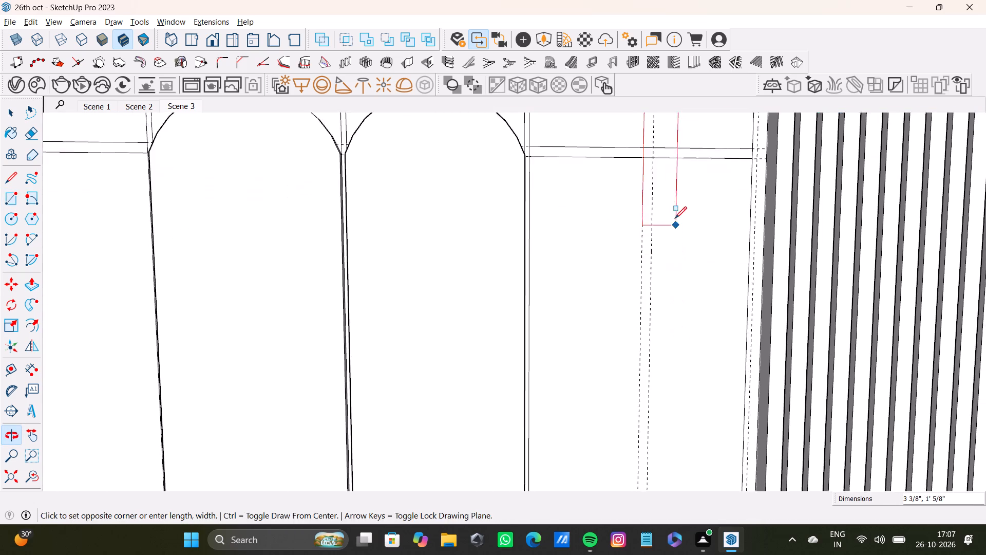
scroll(678, 325, down, 2)
shift+middle_drag(678, 379, 671, 258)
scroll(667, 310, down, 3)
shift+middle_drag(663, 352, 650, 281)
scroll(654, 343, up, 5)
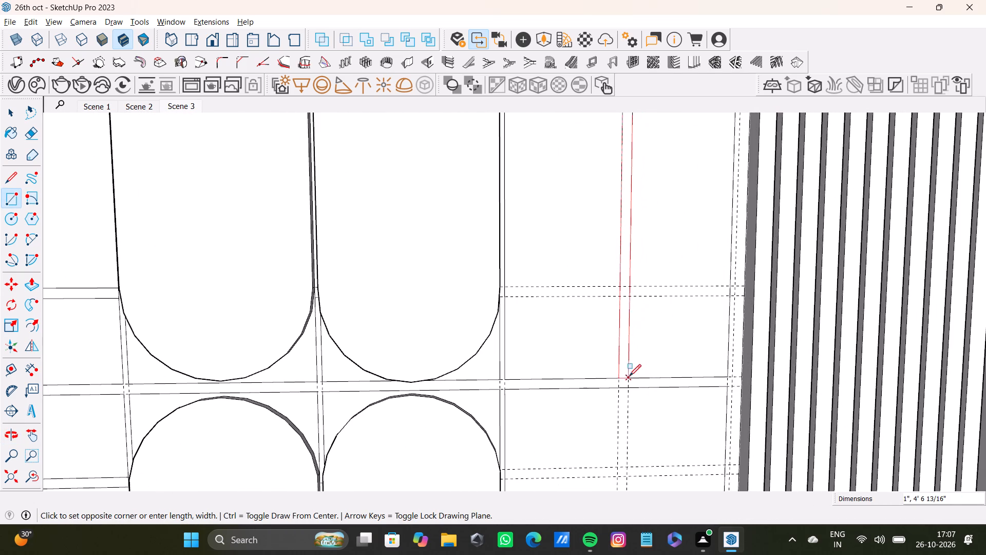
click(629, 377)
Draw a thin horizontal rectangle, 1" by 1' 11", between the lower horizontal guides of the right outer column's top cell.
scroll(514, 297, up, 9)
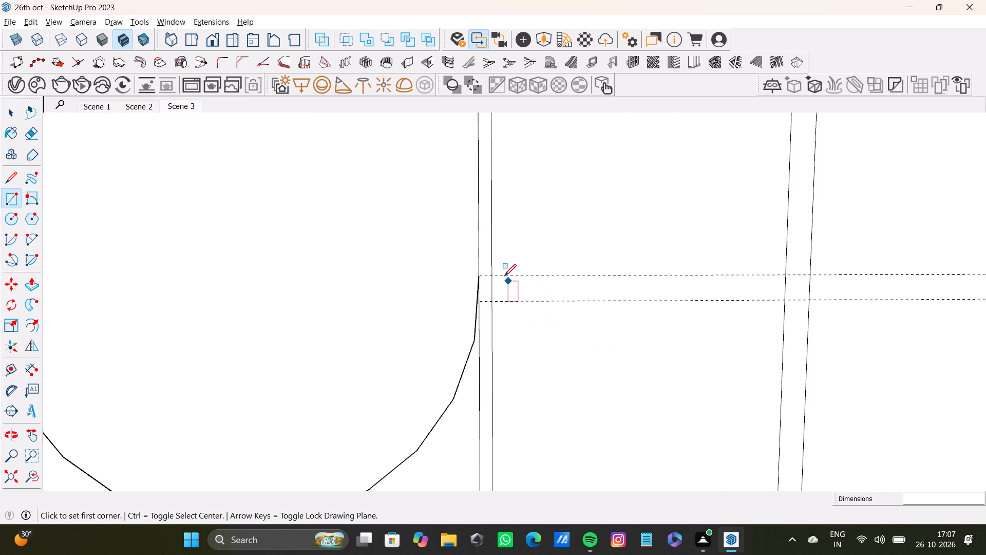
click(494, 275)
scroll(712, 310, down, 3)
middle_drag(865, 307, 693, 327)
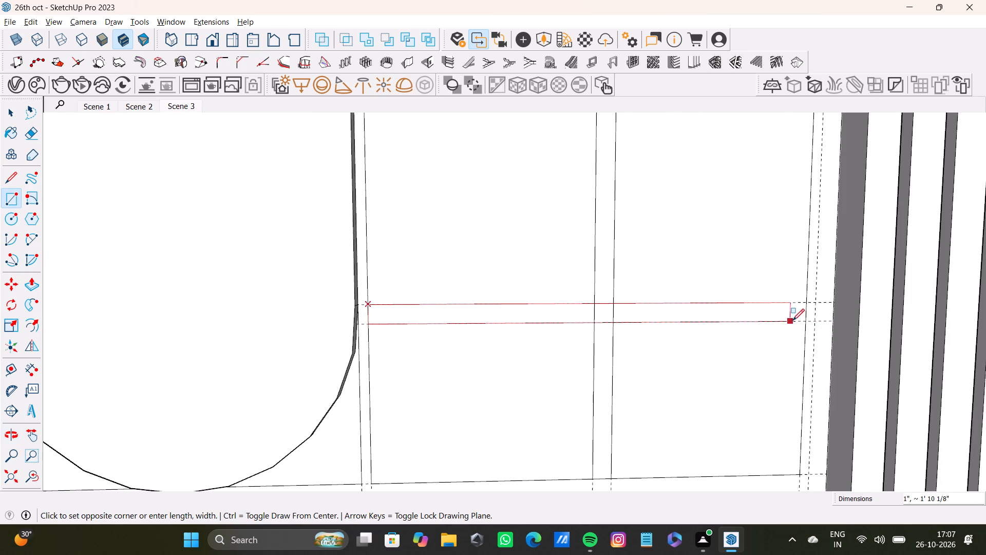
click(804, 321)
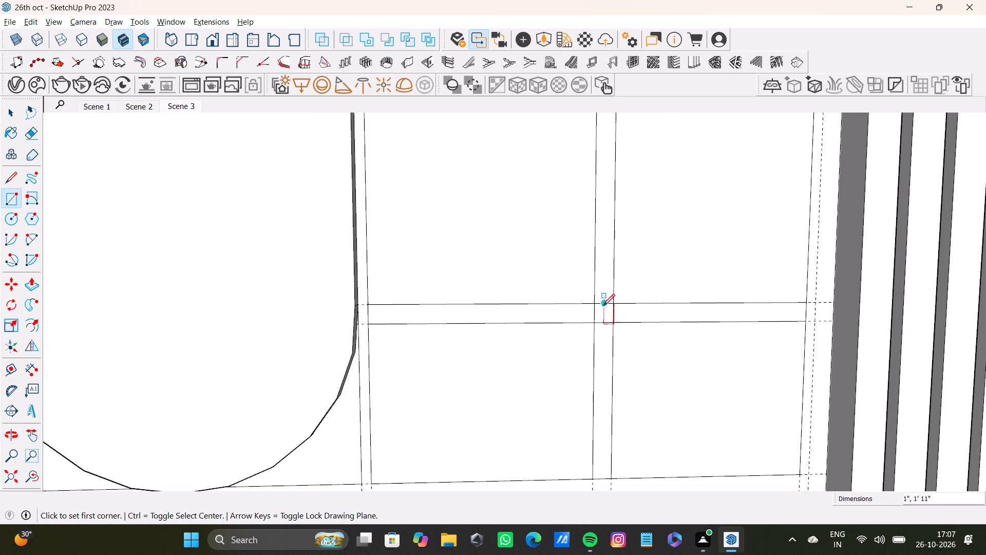
Delete the edge segments inside both strip crossings in the right outer column's top cell, leaving the crossings open.
key(space)
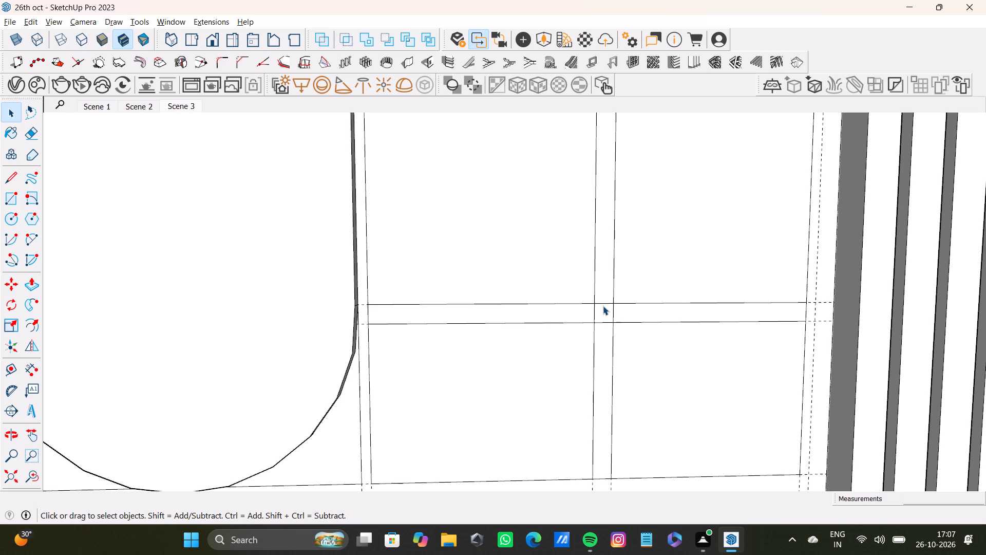
shift+click(601, 300)
shift+click(602, 295)
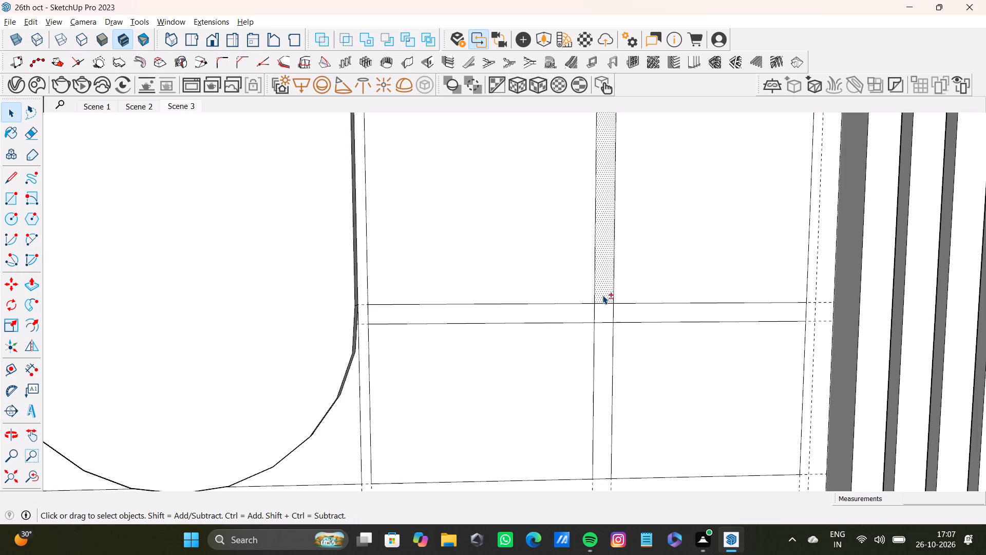
shift+click(604, 304)
shift+click(593, 313)
shift+click(613, 316)
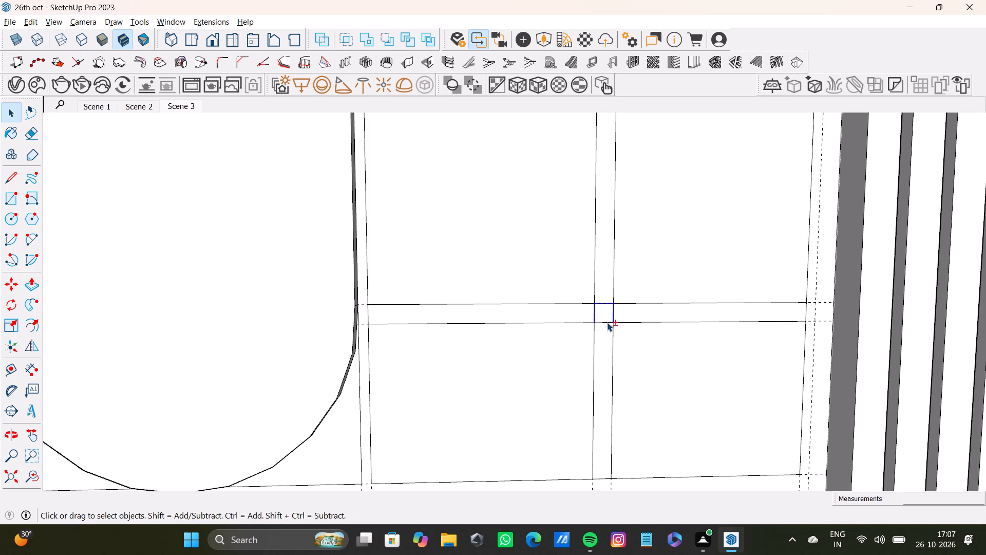
shift+click(607, 322)
shift+scroll(605, 317, down, 14)
shift+middle_drag(607, 260, 589, 437)
shift+scroll(590, 266, down, 3)
shift+scroll(590, 265, up, 4)
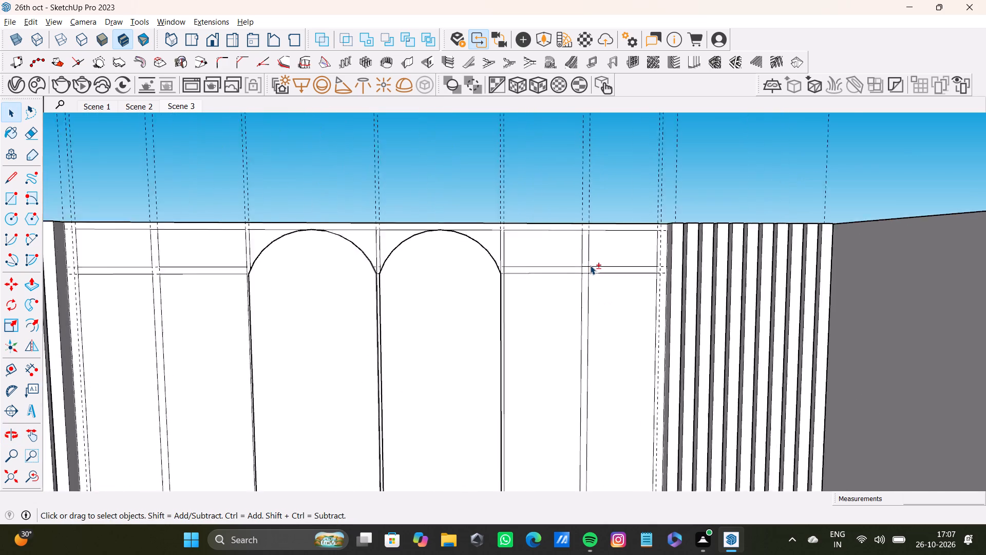
shift+scroll(590, 265, up, 15)
shift+click(576, 268)
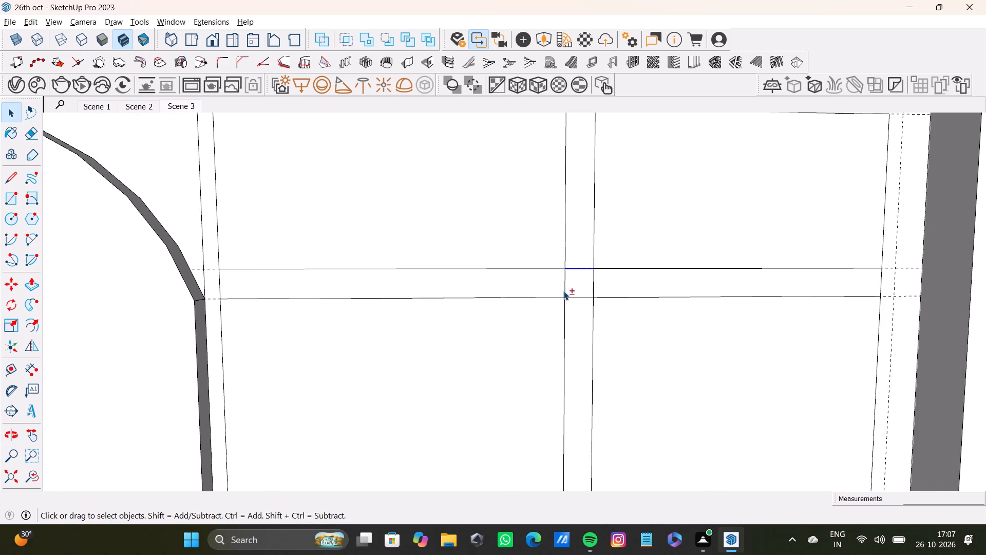
shift+click(566, 288)
shift+click(576, 298)
shift+click(594, 290)
shift+scroll(593, 290, down, 20)
shift+scroll(593, 290, down, 4)
shift+middle_drag(591, 315, 595, 163)
shift+scroll(616, 378, down, 1)
shift+middle_drag(617, 362, 617, 258)
shift+scroll(614, 258, up, 6)
key(shift+Delete)
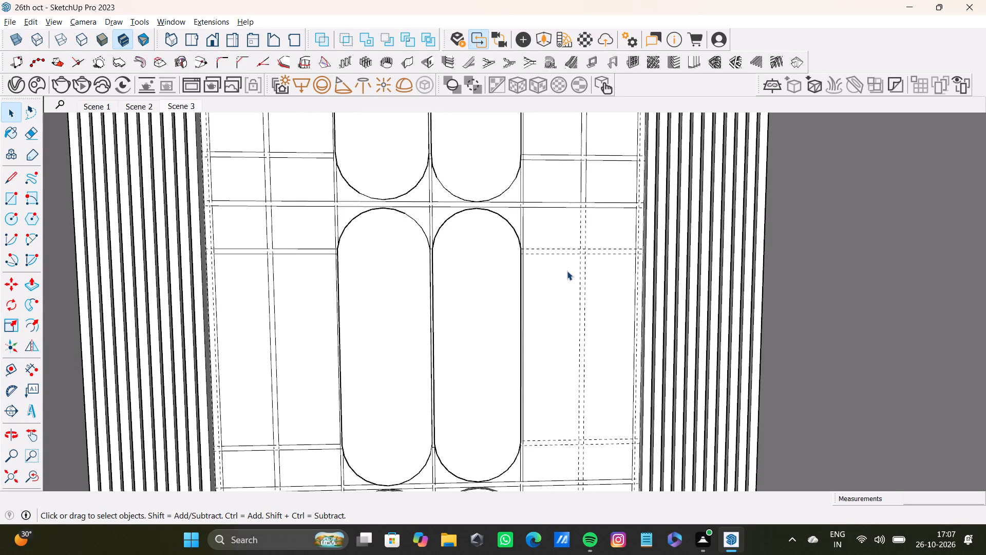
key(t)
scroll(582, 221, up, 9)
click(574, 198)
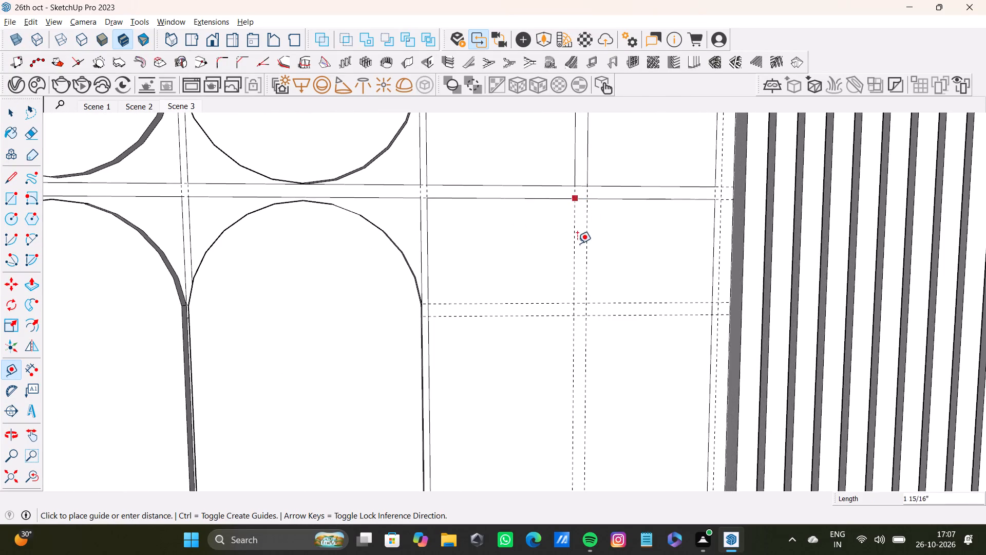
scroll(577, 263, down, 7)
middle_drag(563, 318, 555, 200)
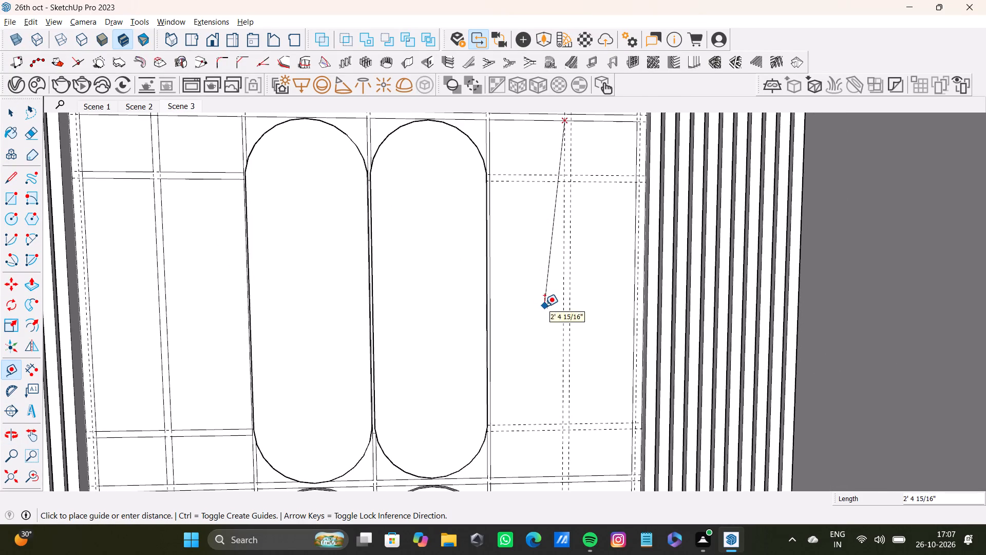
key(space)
Draw a 1" wide vertical rectangle between the paired vertical guides over the full height of the right outer column's middle cell.
text(r)
scroll(579, 174, up, 3)
shift+middle_drag(580, 173, 565, 269)
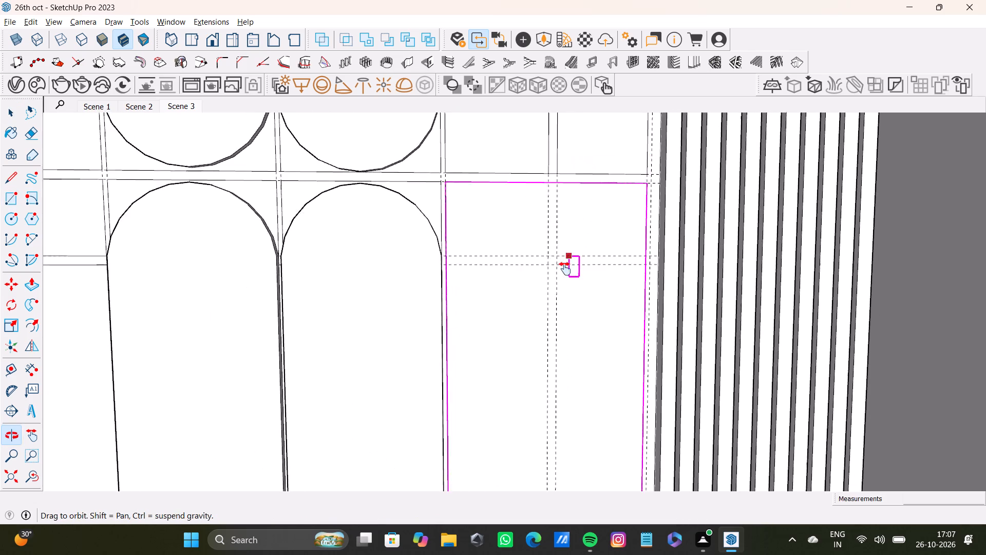
shift+middle_drag(565, 269, 564, 269)
scroll(562, 219, up, 7)
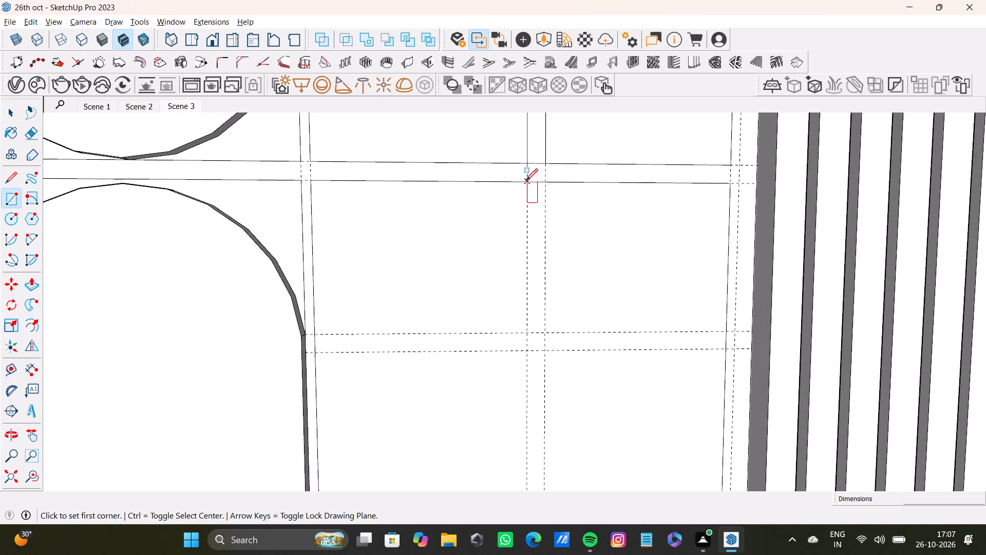
click(526, 181)
scroll(557, 324, down, 6)
shift+middle_drag(544, 349, 562, 141)
scroll(566, 164, down, 3)
middle_drag(570, 355, 582, 206)
scroll(579, 323, down, 1)
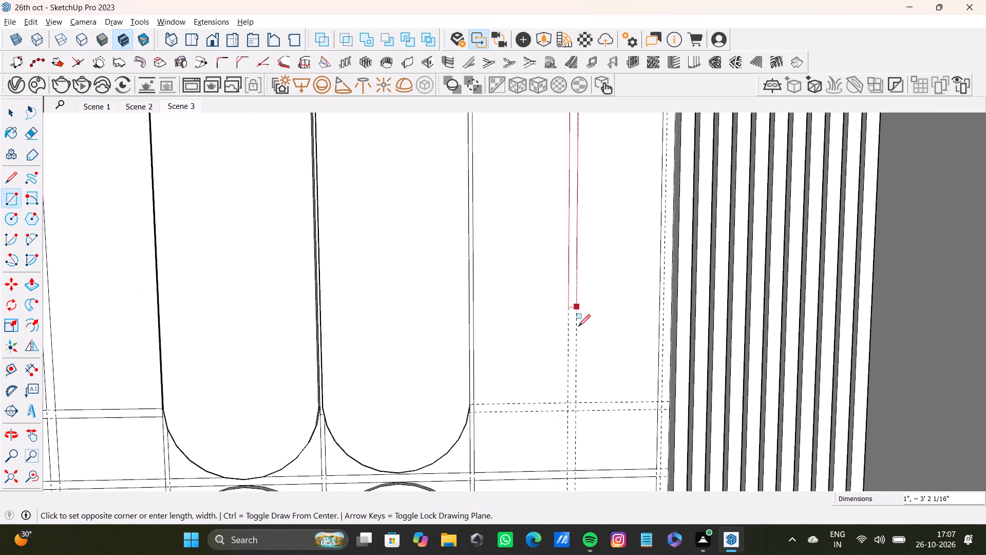
scroll(578, 326, down, 1)
middle_drag(578, 326, 574, 198)
scroll(560, 310, up, 6)
scroll(592, 395, down, 2)
shift+middle_drag(594, 385, 591, 339)
scroll(581, 313, up, 5)
click(588, 303)
scroll(587, 298, down, 8)
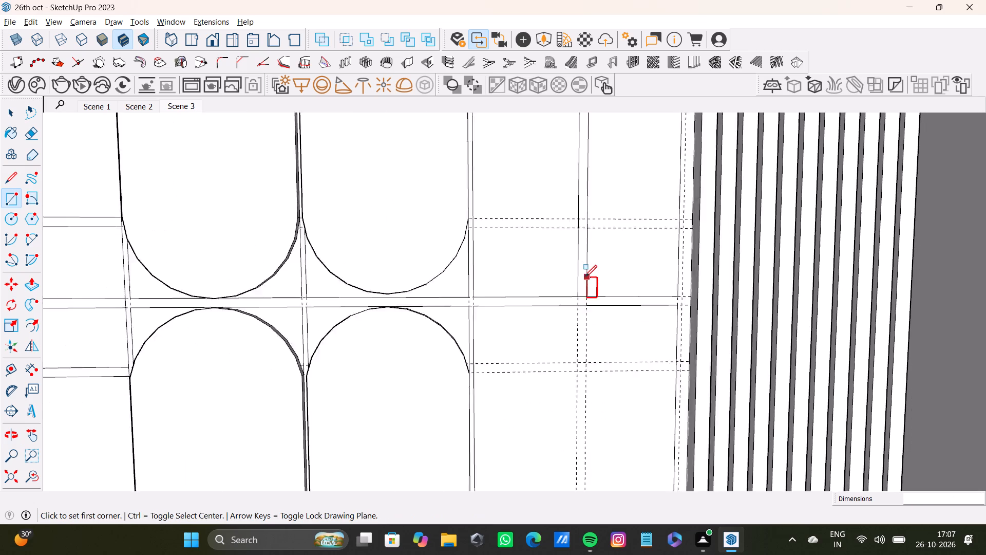
Draw a thin horizontal rectangle, 1' 11" by 1", between the paired lower guides of the right outer column's middle cell.
shift+middle_drag(584, 274, 553, 310)
scroll(430, 259, up, 11)
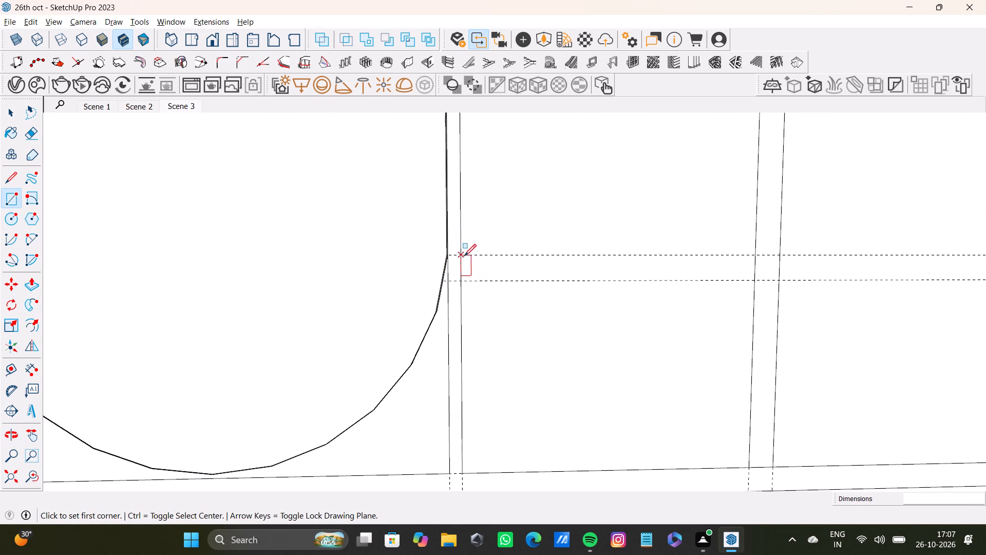
click(464, 256)
scroll(567, 265, down, 4)
shift+middle_drag(653, 283, 537, 290)
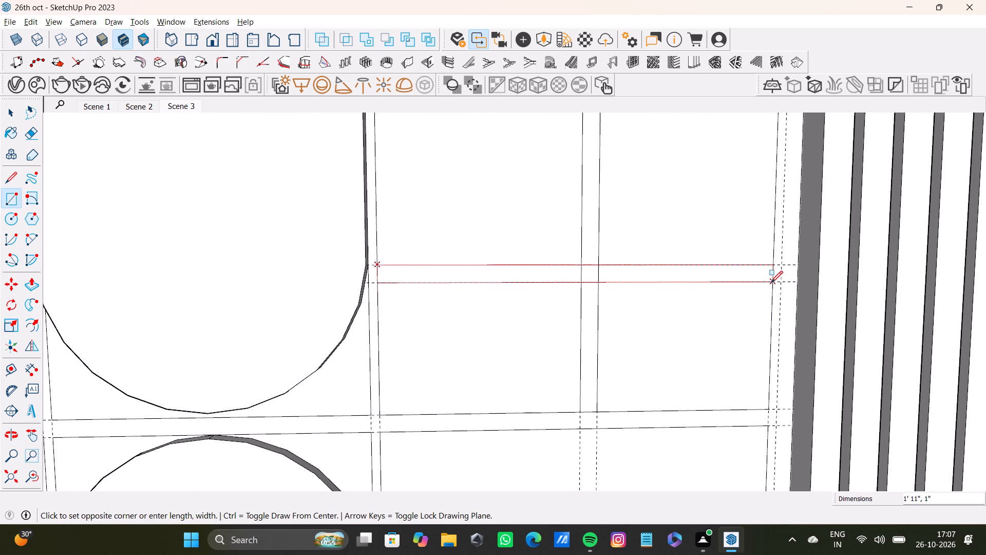
click(771, 283)
Draw a thin horizontal rectangle, 1" by 1' 11", between the paired upper guides of the right outer column's middle cell.
scroll(715, 275, down, 9)
middle_drag(610, 182, 567, 365)
scroll(502, 236, up, 4)
scroll(524, 213, down, 5)
shift+middle_drag(526, 216, 509, 338)
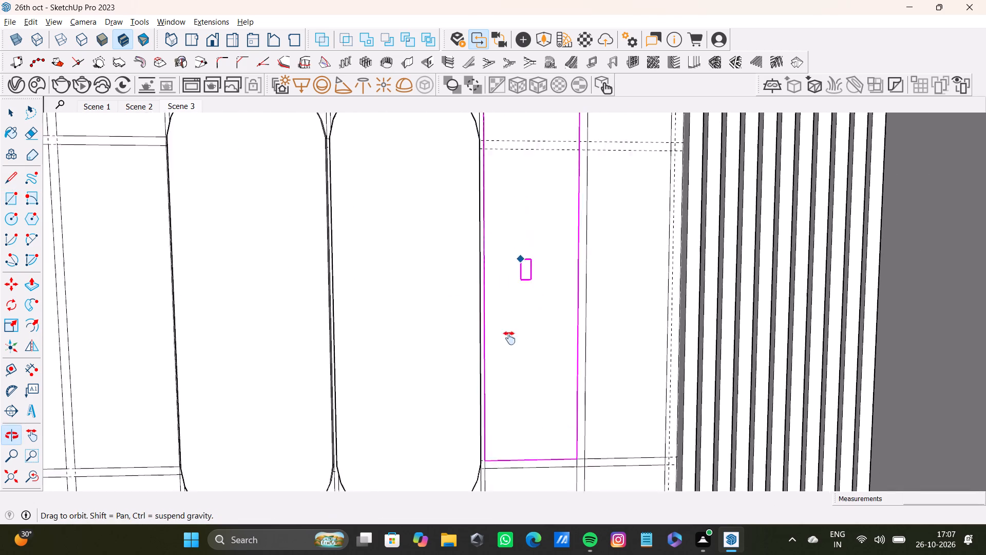
shift+middle_drag(509, 338, 505, 357)
scroll(494, 230, up, 11)
click(448, 236)
scroll(654, 251, down, 4)
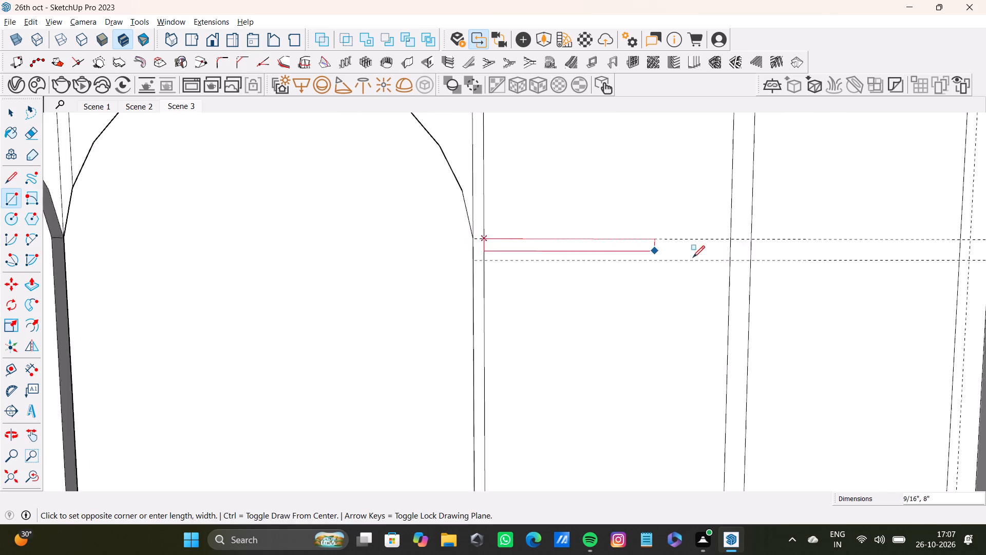
shift+middle_drag(716, 250, 590, 260)
click(784, 269)
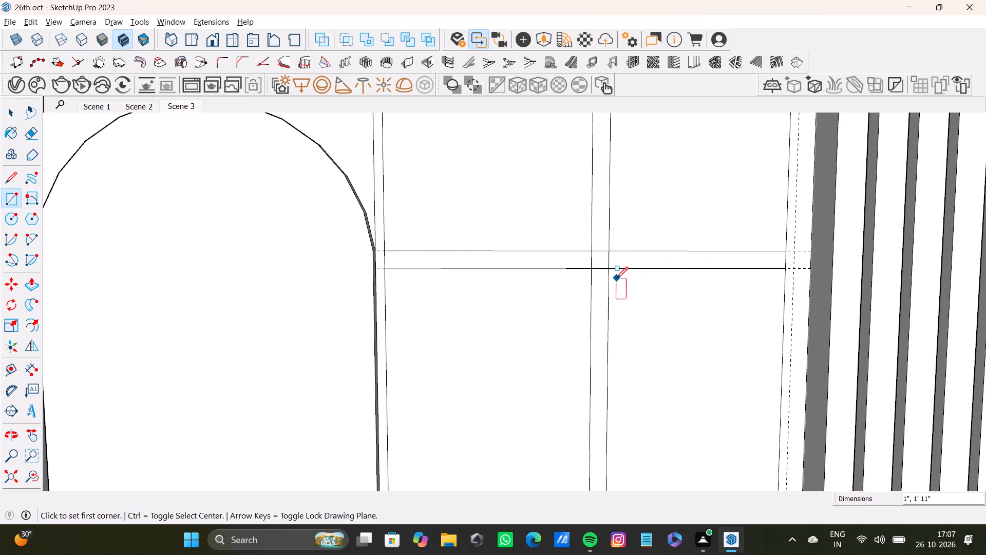
Delete the edge segments inside the upper and lower strip crossings in the right outer column's middle cell.
key(space)
scroll(609, 251, up, 9)
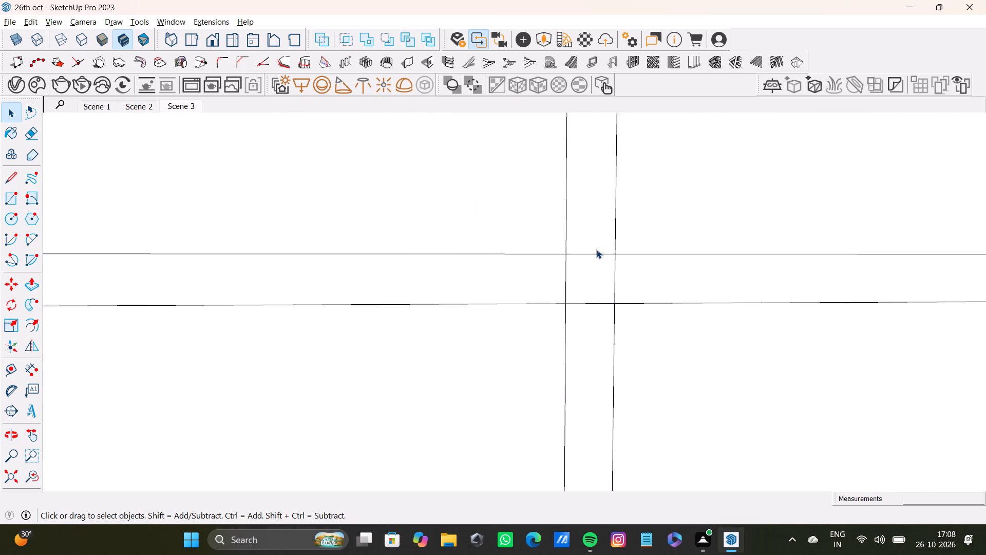
scroll(596, 249, up, 2)
click(598, 253)
shift+click(563, 290)
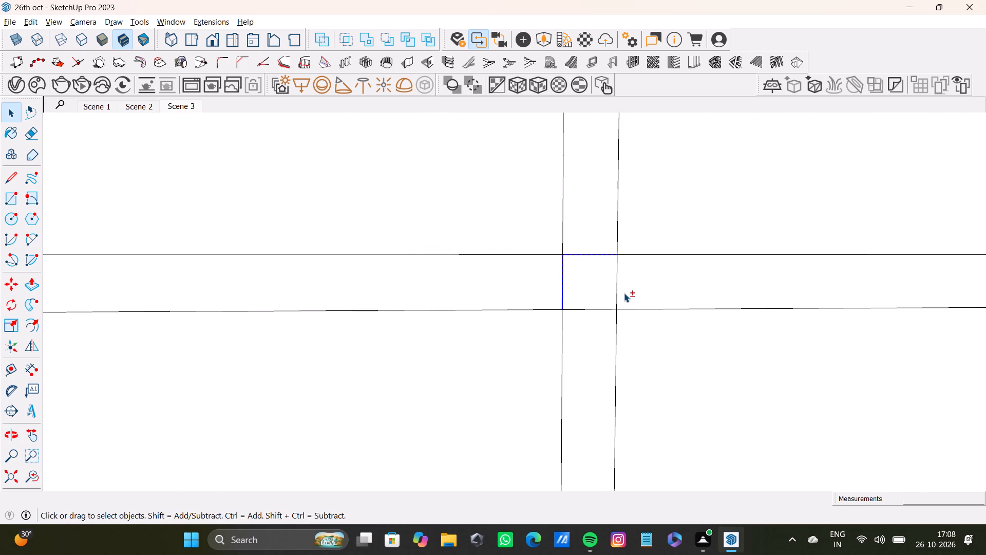
shift+click(616, 294)
shift+click(603, 310)
shift+scroll(603, 310, down, 4)
shift+scroll(603, 311, down, 19)
shift+middle_drag(621, 343, 600, 238)
shift+scroll(566, 243, down, 3)
shift+middle_drag(574, 336, 582, 237)
shift+scroll(619, 347, up, 4)
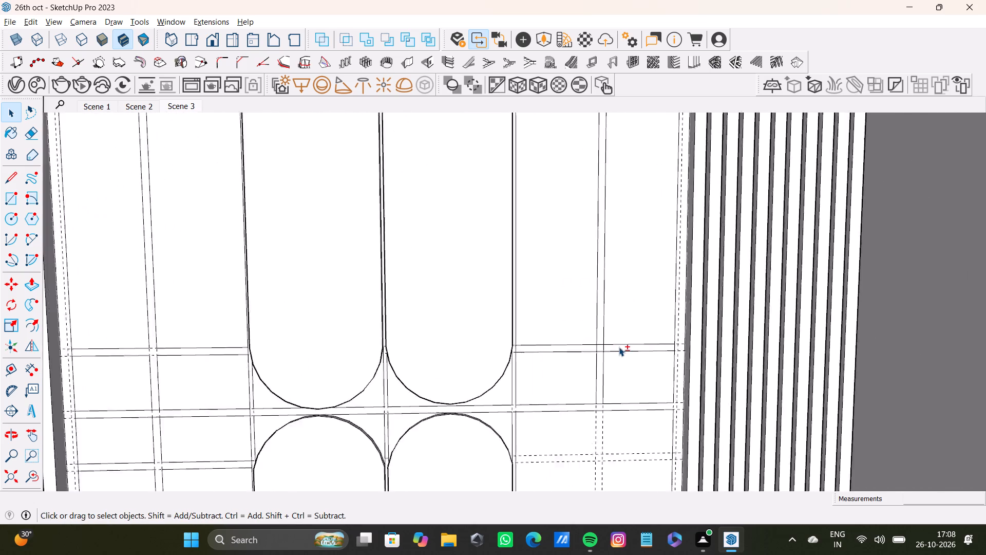
shift+scroll(619, 347, up, 18)
shift+click(588, 342)
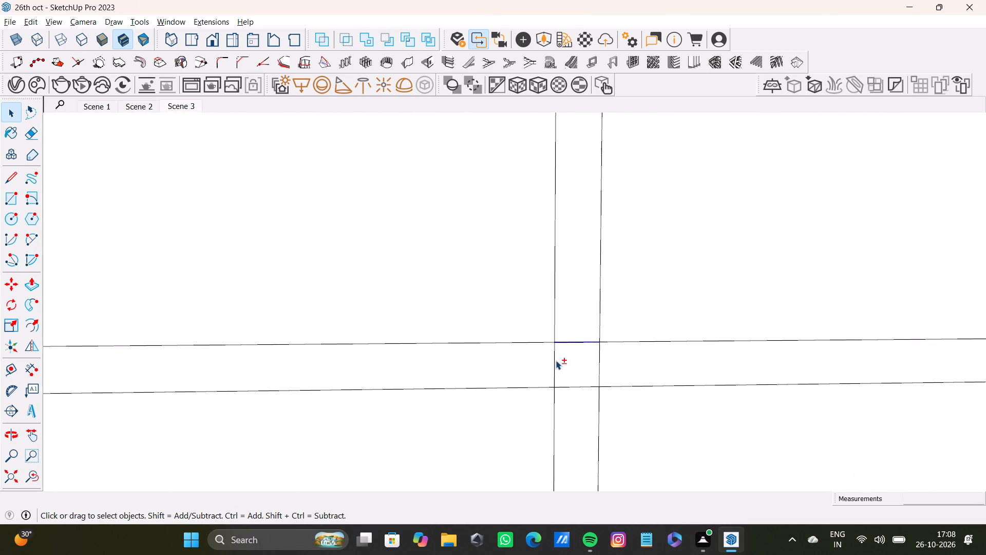
shift+click(553, 365)
shift+click(580, 386)
shift+click(600, 380)
key(Delete)
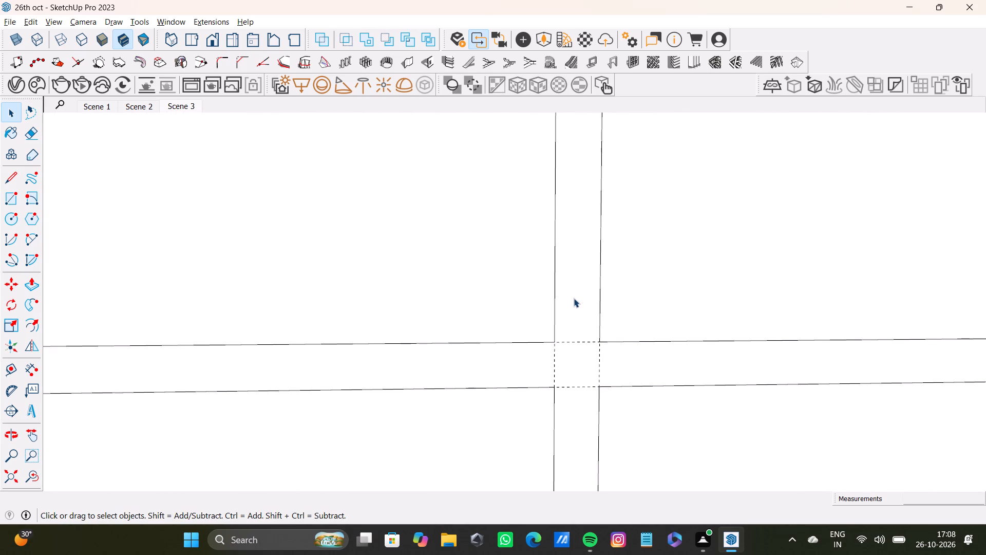
Draw a narrow vertical rectangle, about 4' high, between the paired vertical guides from the bottom cell's top edge to the floor in the right outer column.
scroll(571, 295, down, 20)
scroll(571, 295, down, 11)
middle_drag(568, 291, 555, 258)
shift+scroll(556, 293, up, 10)
shift+middle_drag(554, 288, 535, 258)
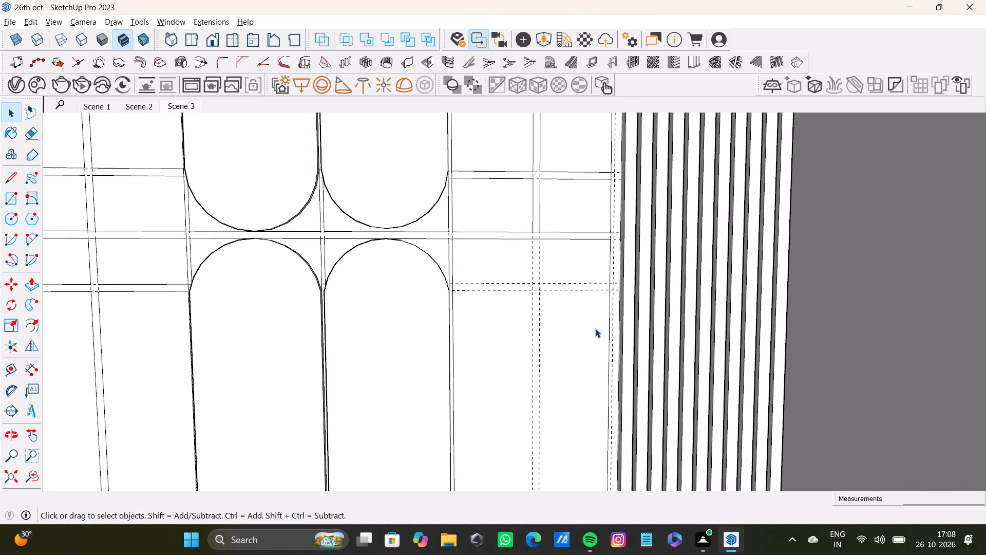
key(r)
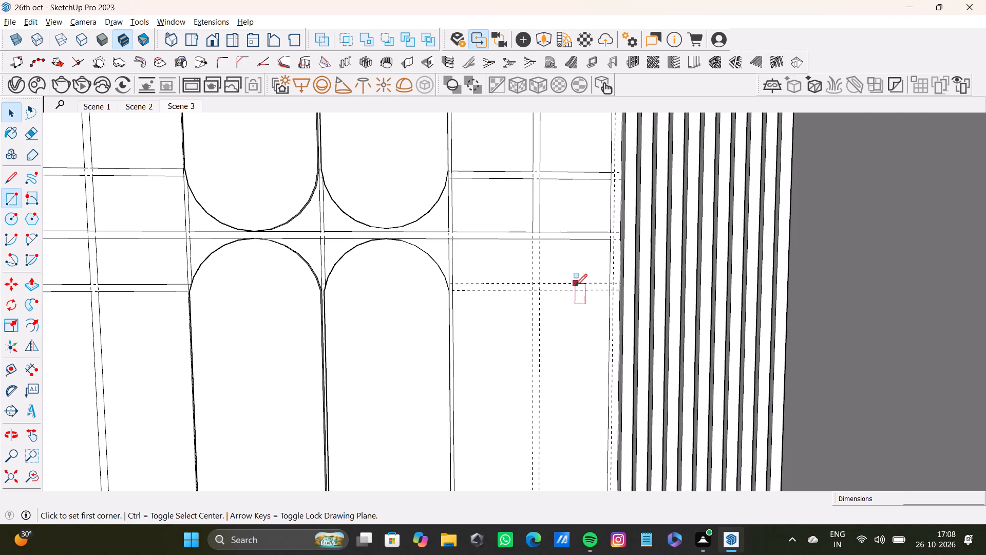
scroll(546, 247, up, 9)
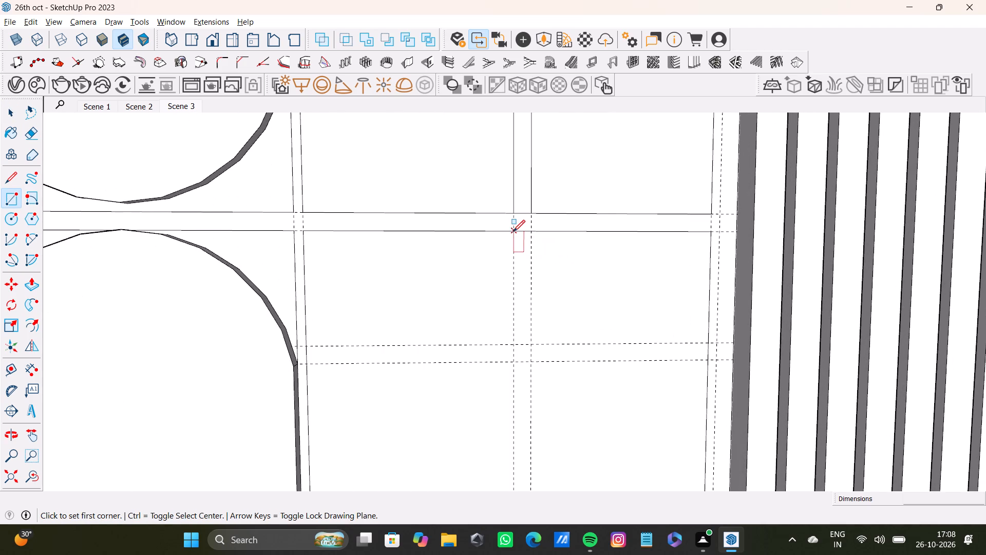
click(513, 232)
scroll(514, 239, down, 13)
middle_drag(537, 347, 539, 217)
scroll(545, 289, up, 3)
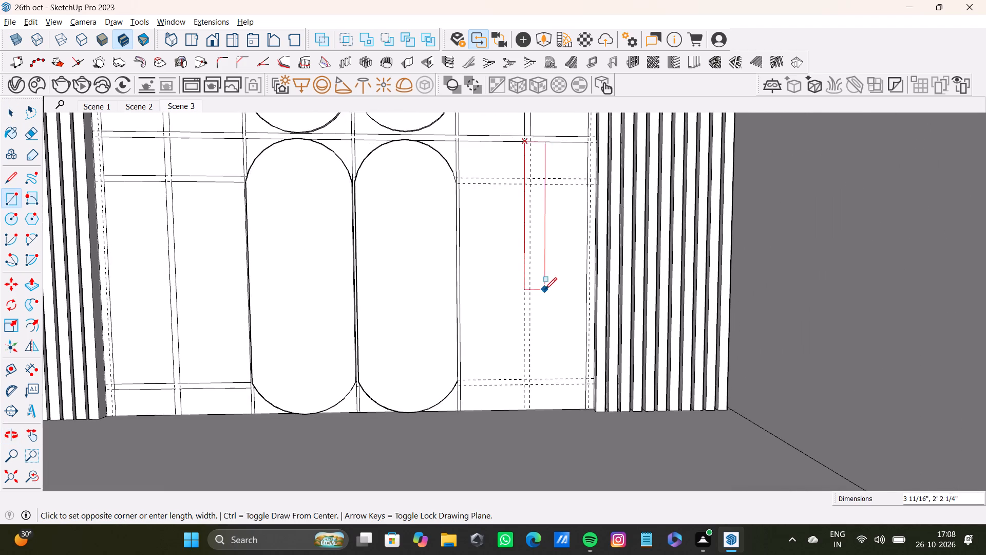
shift+middle_drag(544, 322, 543, 261)
scroll(545, 307, up, 11)
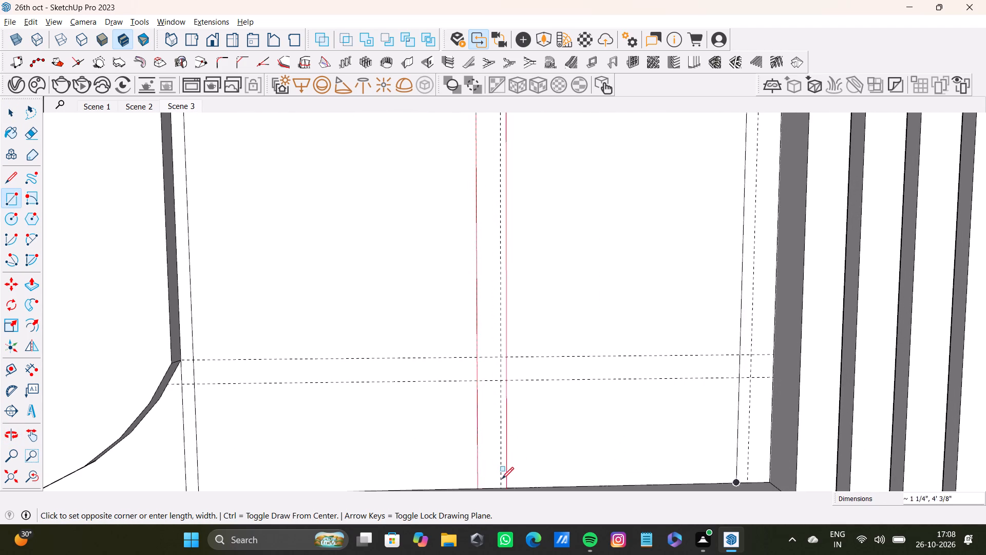
click(503, 485)
scroll(500, 455, down, 14)
shift+middle_drag(483, 302, 483, 411)
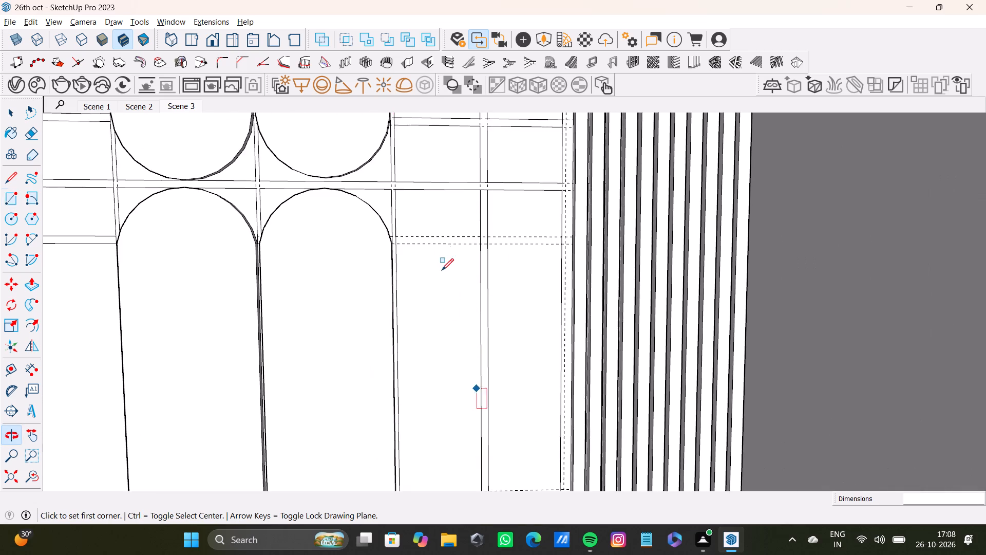
Draw a thin horizontal rectangle, 1" by 1' 11", between the paired upper guides of the right outer column's bottom cell.
scroll(389, 242, up, 8)
middle_drag(423, 241, 403, 244)
scroll(402, 241, up, 3)
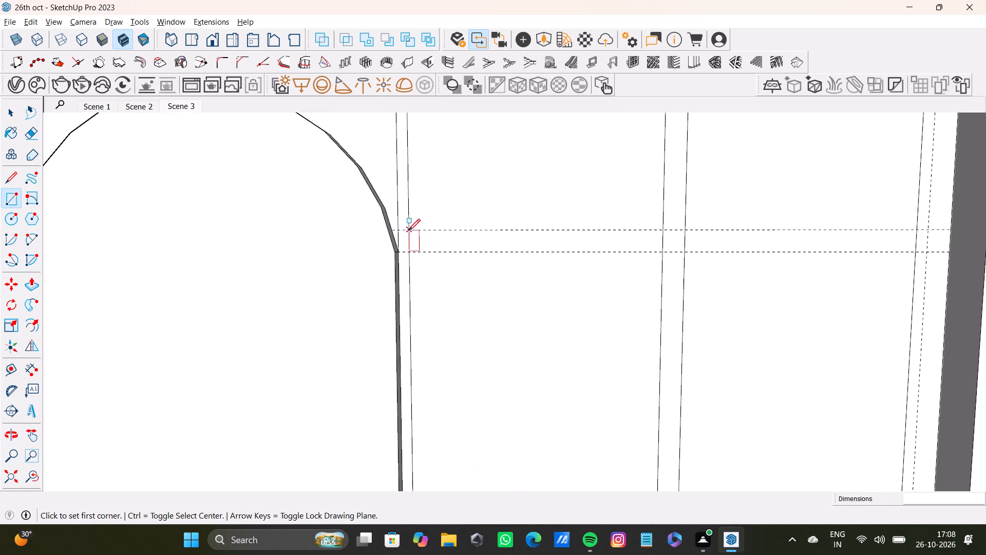
click(408, 229)
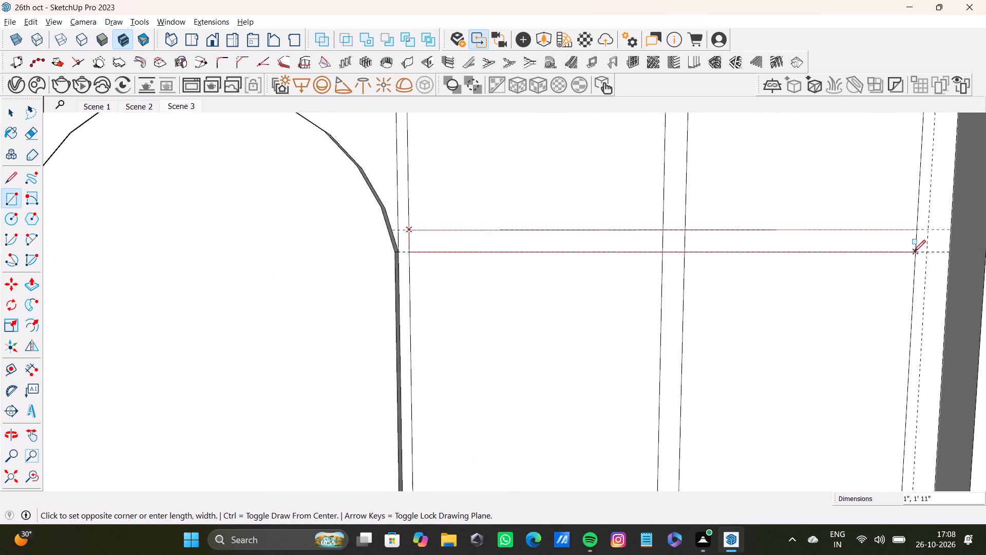
click(914, 252)
Draw a thin horizontal rectangle between the paired lower guides across the full width of the right outer column's bottom cell.
scroll(754, 248, down, 11)
shift+middle_drag(719, 307, 585, 39)
shift+middle_drag(615, 278, 619, 228)
scroll(564, 274, up, 8)
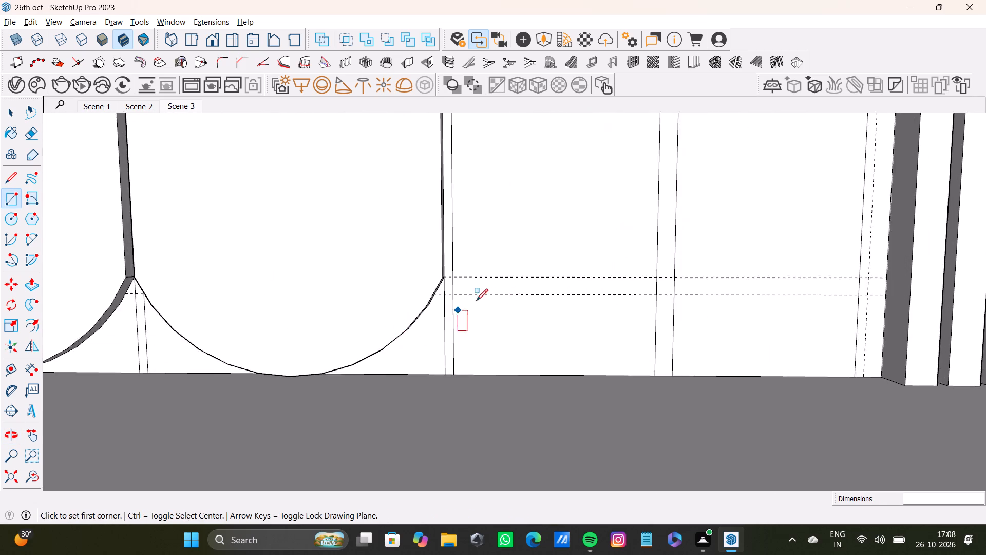
scroll(476, 301, up, 5)
click(433, 259)
scroll(625, 268, down, 4)
shift+middle_drag(689, 271, 560, 250)
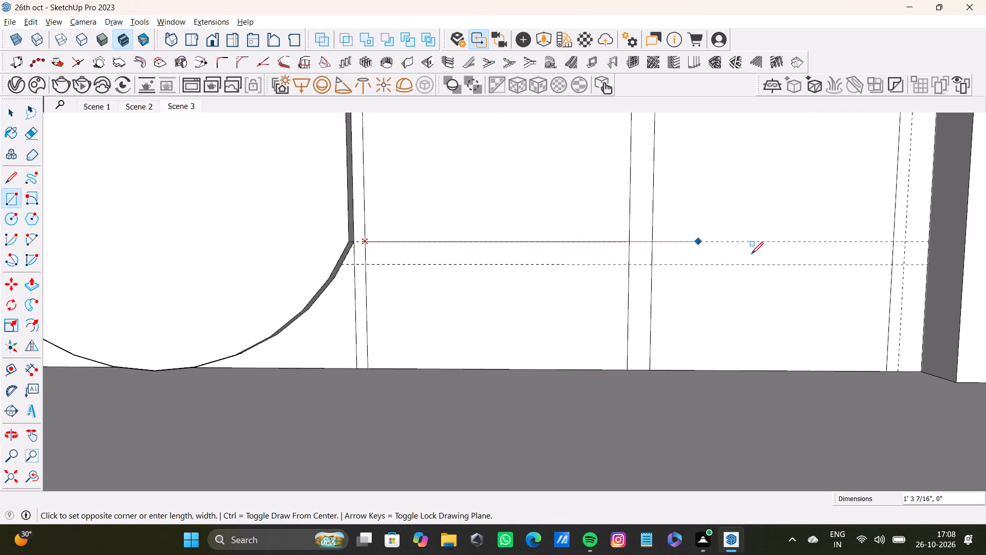
click(888, 268)
key(space)
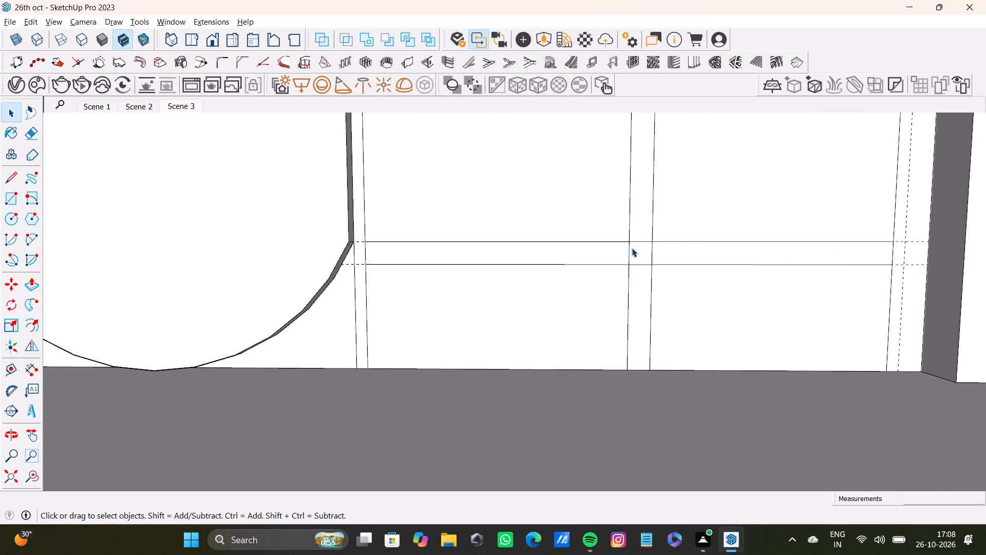
Delete the edge segments inside the lower and upper strip crossings in the right outer column's bottom cell.
scroll(623, 252, up, 11)
click(648, 243)
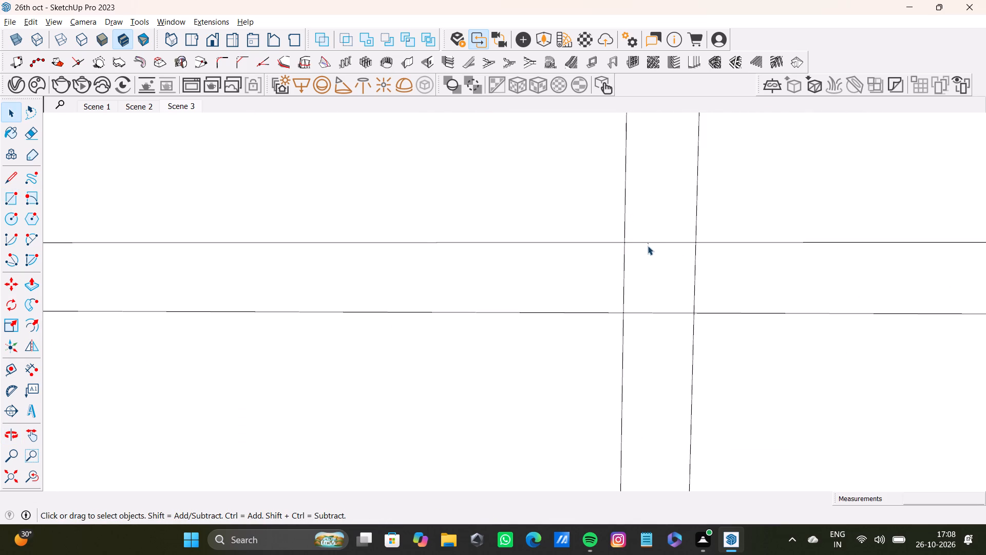
shift+click(625, 266)
shift+click(696, 294)
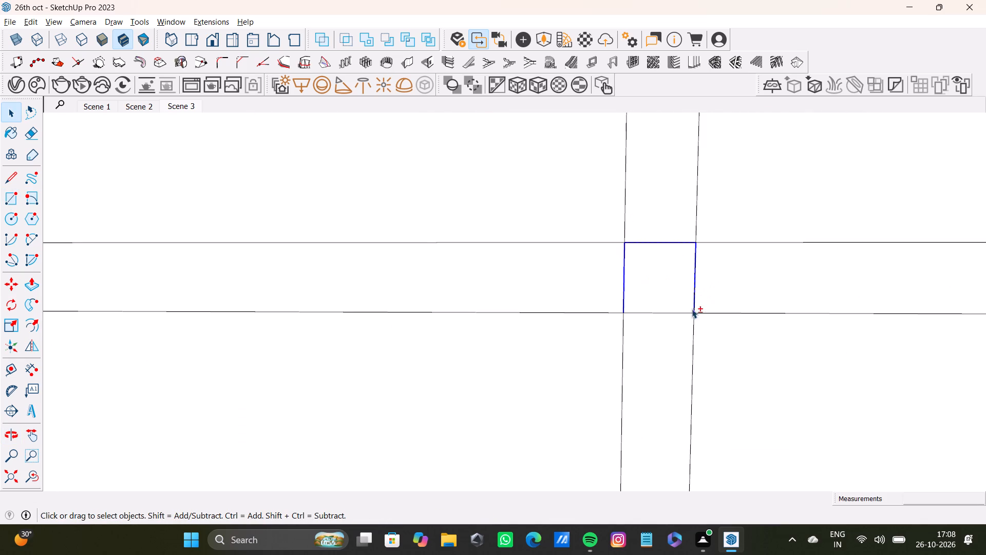
shift+click(690, 313)
shift+scroll(662, 286, down, 20)
shift+scroll(662, 286, down, 9)
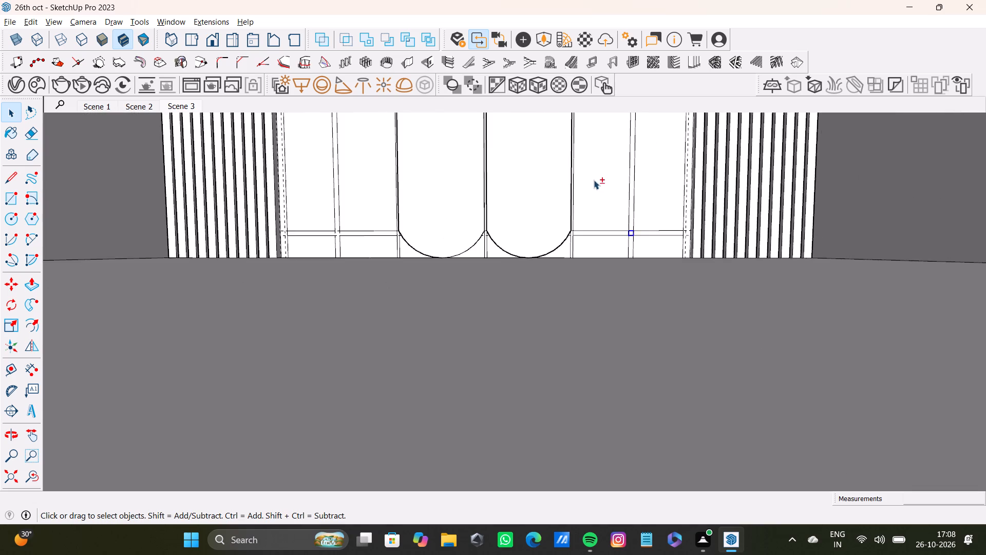
shift+middle_drag(594, 180, 536, 335)
shift+scroll(581, 235, up, 17)
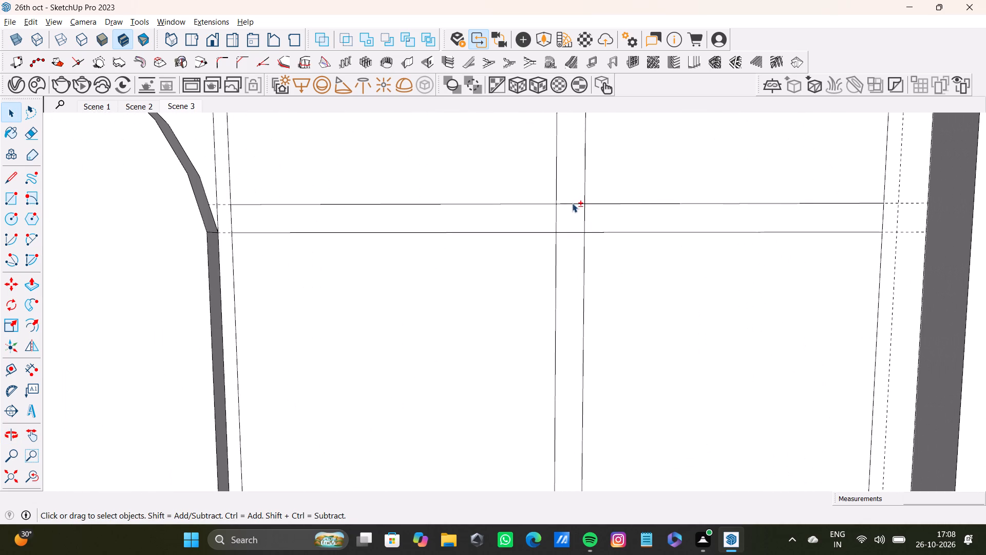
shift+click(572, 203)
shift+click(557, 224)
shift+click(585, 219)
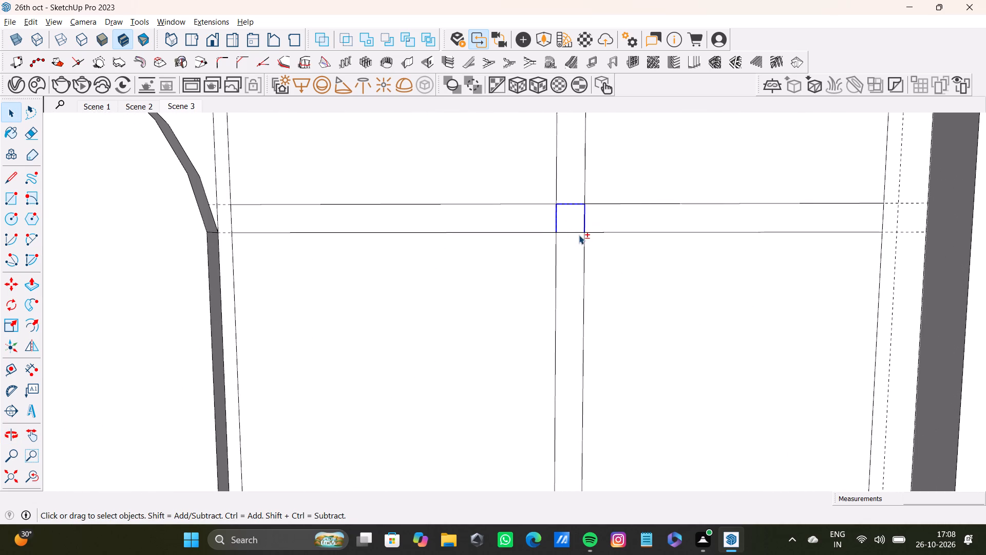
shift+click(579, 233)
shift+scroll(579, 233, down, 9)
key(shift+Delete)
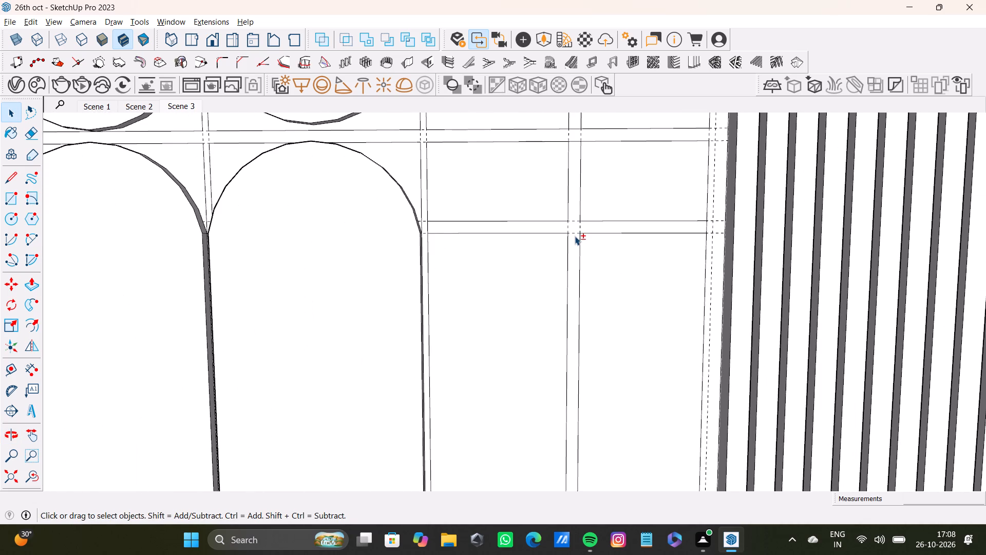
Select all exposed faces and edges of the innermost strip in the back wall's left end strip group.
shift+scroll(575, 236, down, 9)
scroll(552, 180, down, 9)
shift+middle_drag(538, 188, 533, 277)
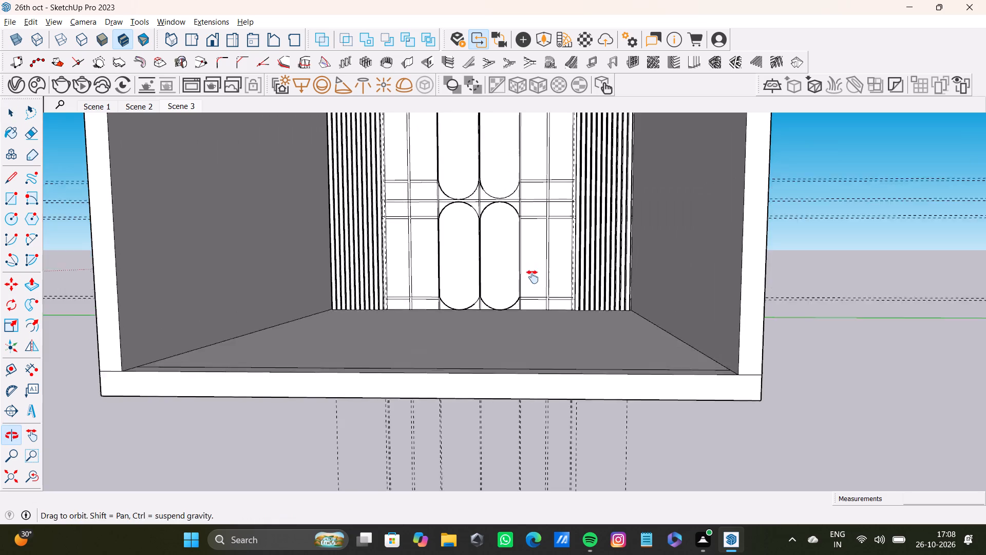
shift+middle_drag(533, 277, 529, 307)
shift+scroll(529, 307, down, 9)
middle_drag(528, 286, 462, 467)
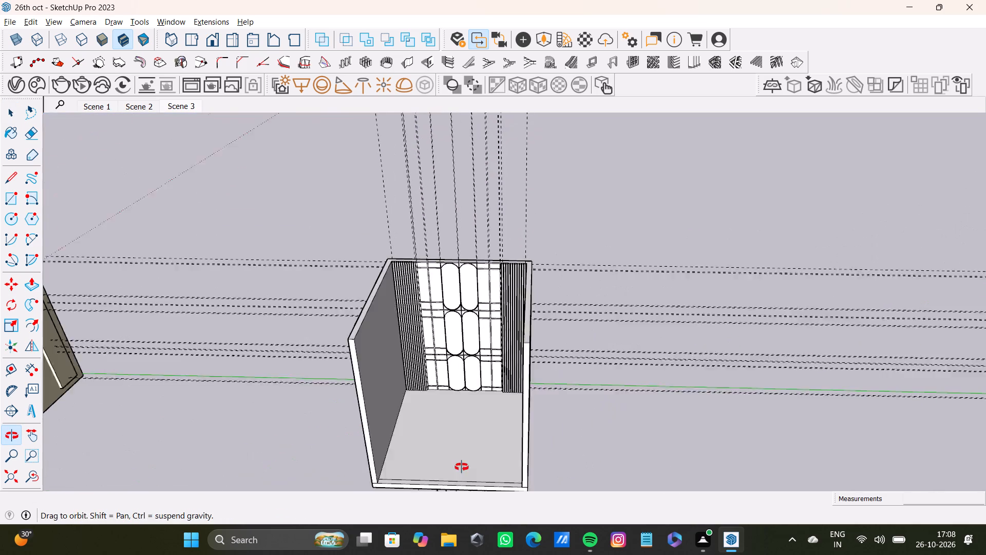
middle_drag(462, 467, 461, 453)
scroll(464, 285, up, 15)
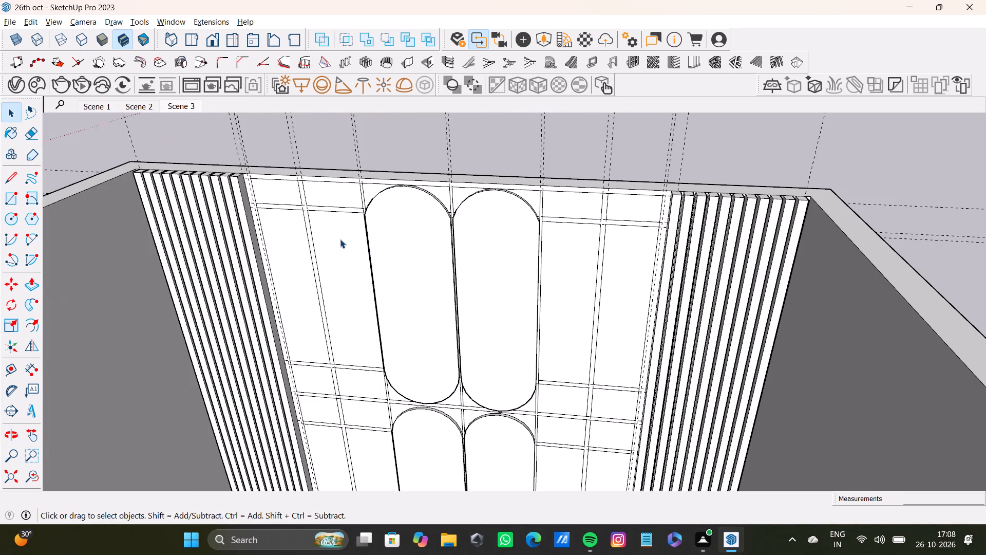
scroll(340, 239, down, 9)
middle_drag(338, 240, 382, 297)
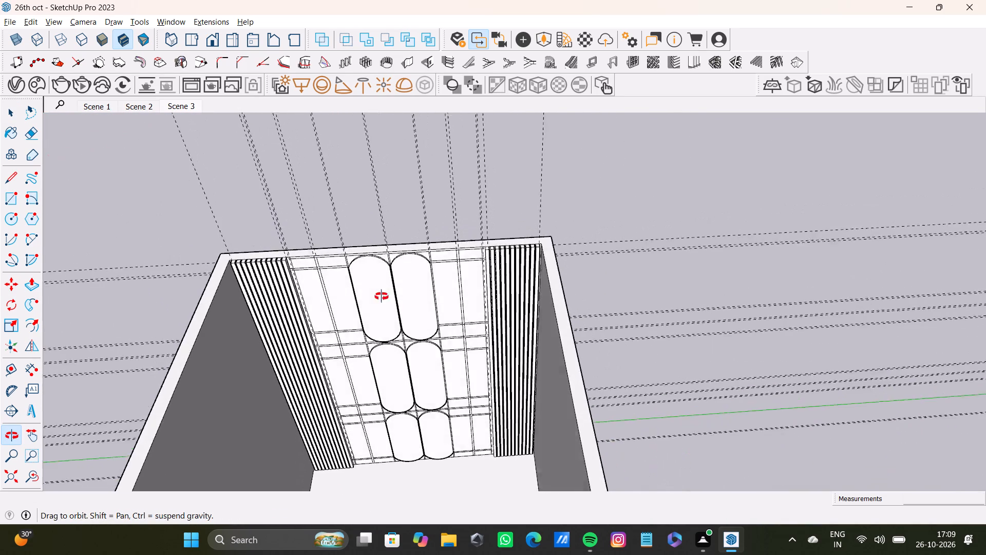
middle_drag(382, 297, 363, 279)
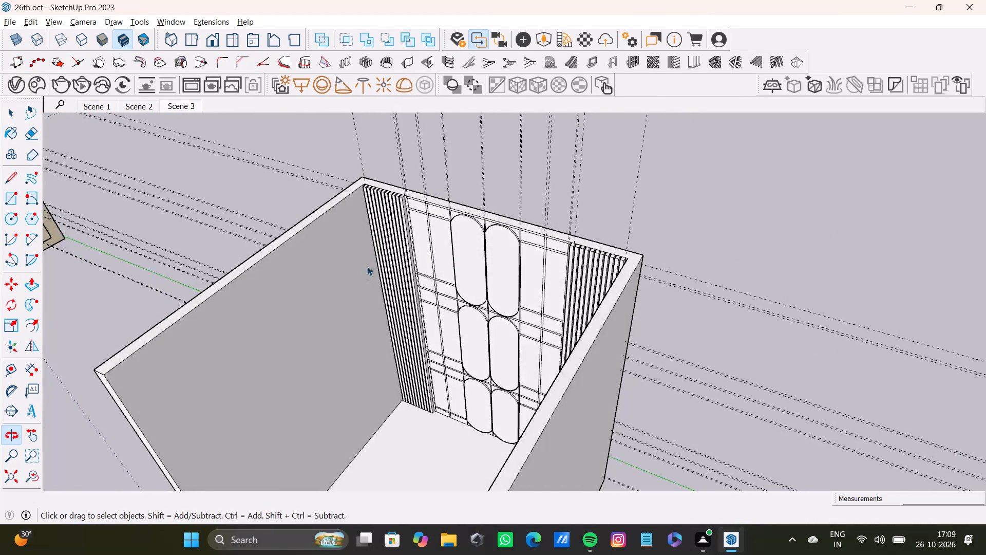
scroll(372, 225, up, 20)
scroll(372, 225, up, 3)
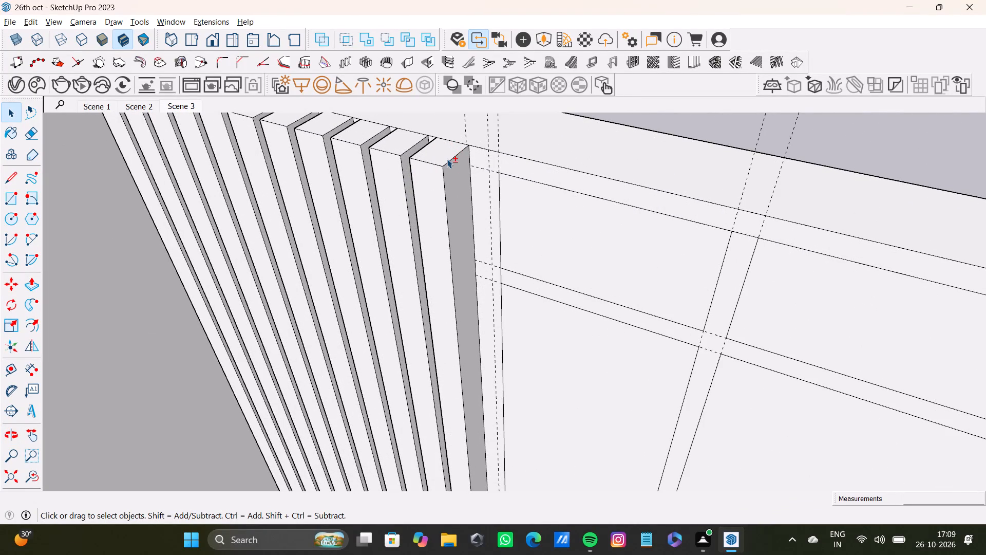
shift+double_click(447, 159)
shift+double_click(458, 192)
shift+double_click(435, 198)
scroll(435, 198, down, 4)
middle_drag(433, 200, 487, 209)
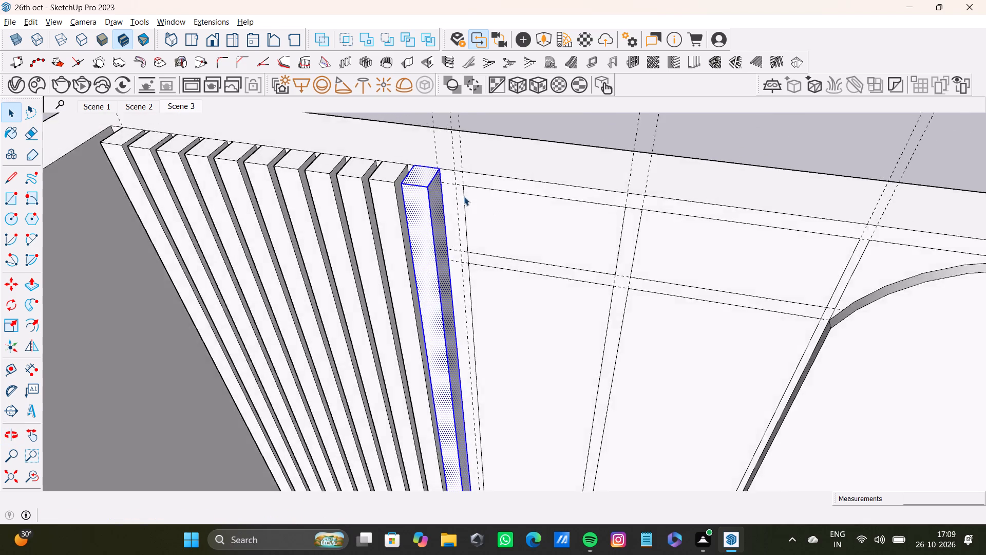
scroll(433, 178, up, 11)
middle_drag(405, 184, 519, 193)
scroll(356, 202, up, 4)
middle_drag(359, 210, 466, 210)
shift+scroll(415, 238, up, 4)
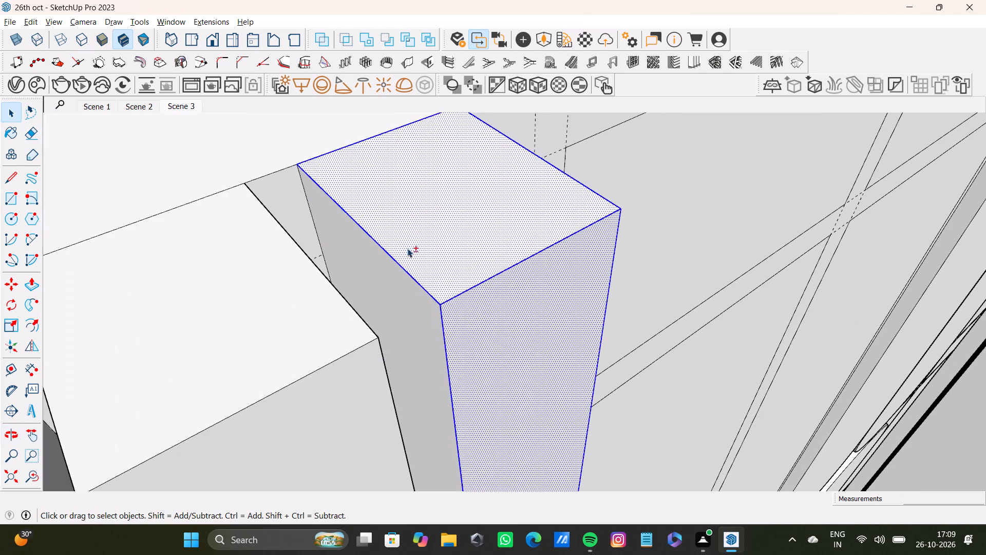
shift+double_click(398, 275)
Add the top, front and side faces of the second strip outward in the left group to the selection.
shift+click(295, 292)
shift+click(296, 288)
shift+scroll(304, 284, down, 5)
shift+middle_drag(305, 284, 346, 168)
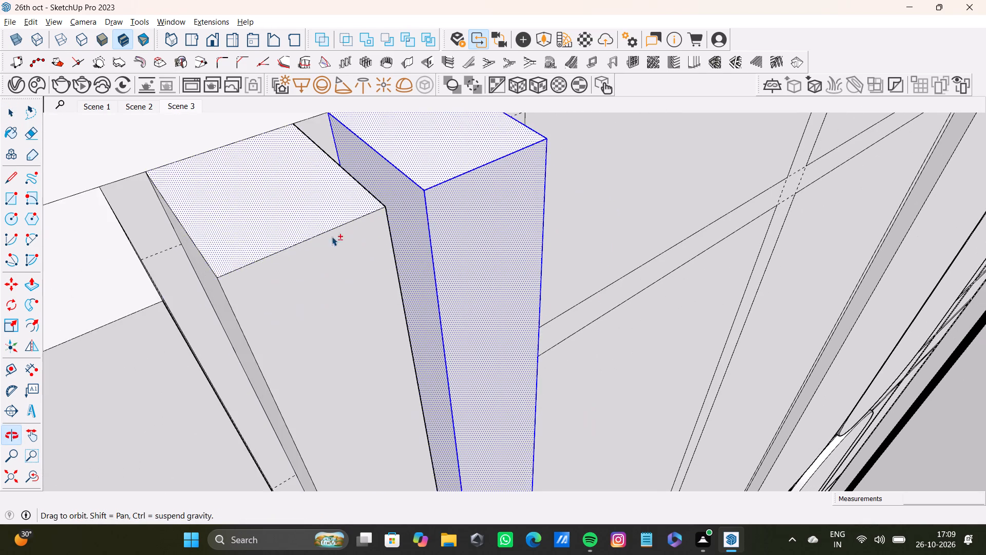
shift+double_click(302, 284)
shift+double_click(227, 306)
scroll(297, 303, down, 4)
middle_drag(312, 302, 179, 298)
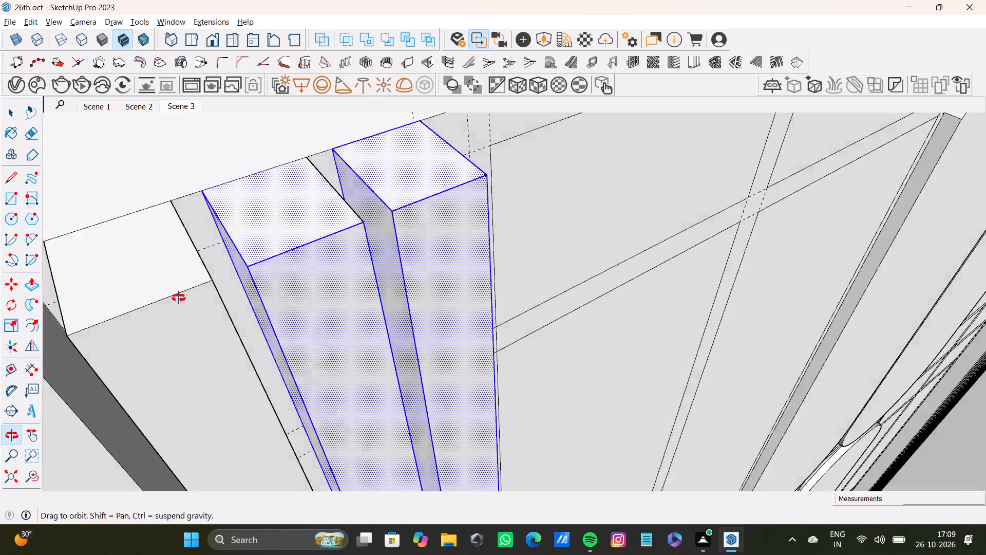
middle_drag(179, 298, 144, 292)
shift+scroll(441, 277, up, 5)
shift+double_click(409, 233)
shift+scroll(409, 233, down, 8)
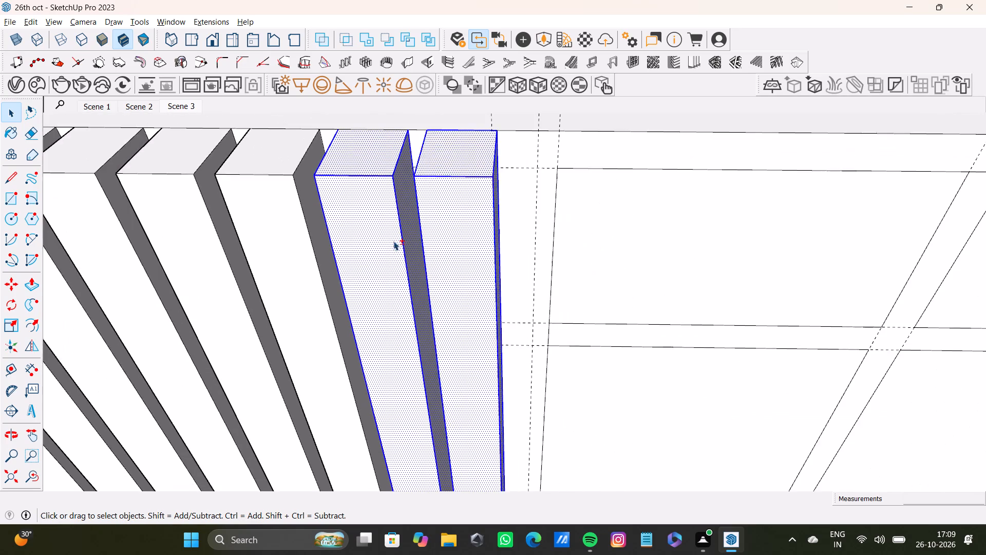
shift+scroll(320, 196, up, 3)
Add the third strip outward in the left group, with its top, front and side faces, to the selection.
shift+double_click(305, 186)
shift+double_click(282, 154)
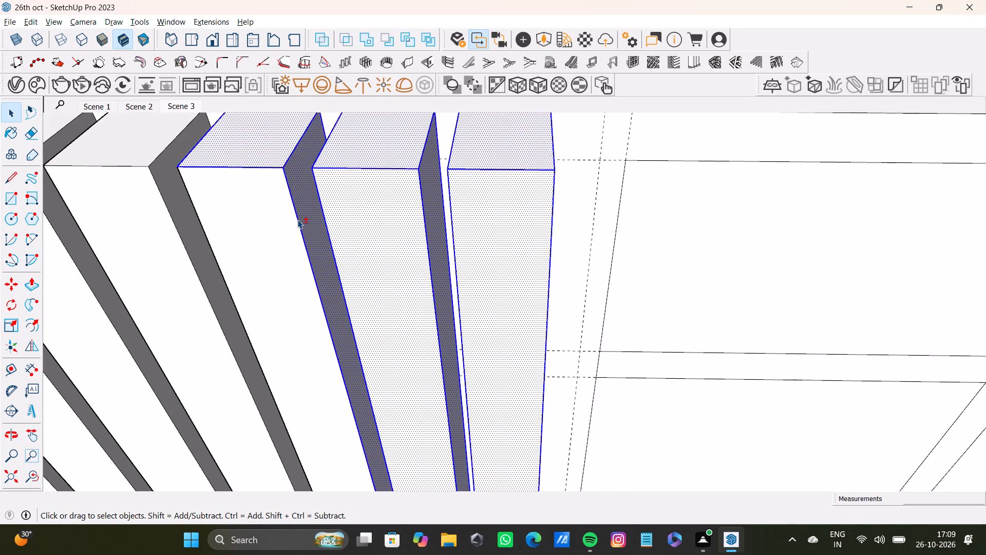
shift+click(297, 219)
shift+click(294, 220)
shift+middle_drag(292, 226, 818, 360)
shift+click(798, 362)
shift+drag(794, 362, 785, 362)
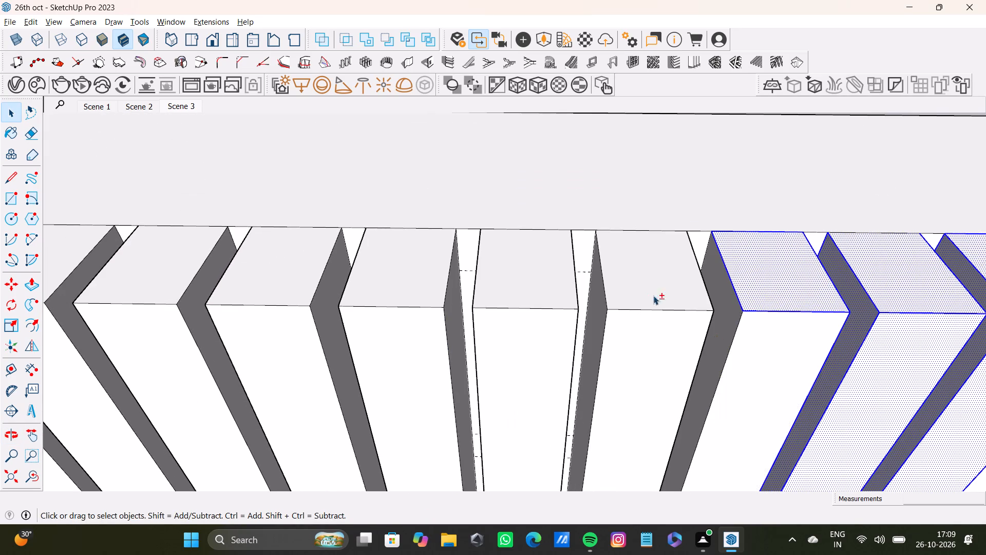
shift+scroll(719, 312, up, 3)
shift+double_click(734, 325)
shift+double_click(774, 347)
Add the top, front and side faces of the left group's fourth strip from the inner end to the selection.
shift+double_click(634, 276)
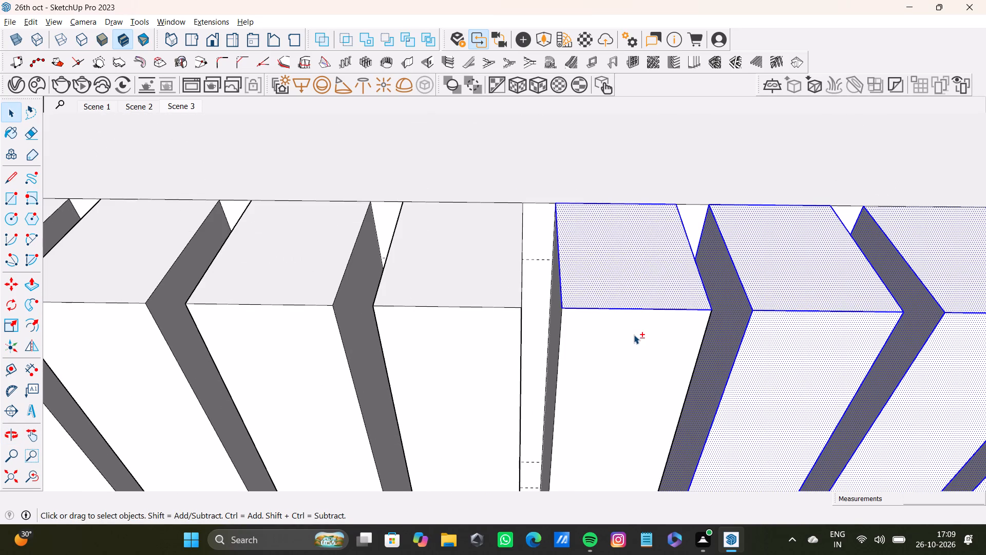
shift+click(634, 335)
shift+click(625, 335)
shift+scroll(548, 322, up, 4)
shift+double_click(560, 327)
shift+scroll(574, 325, down, 4)
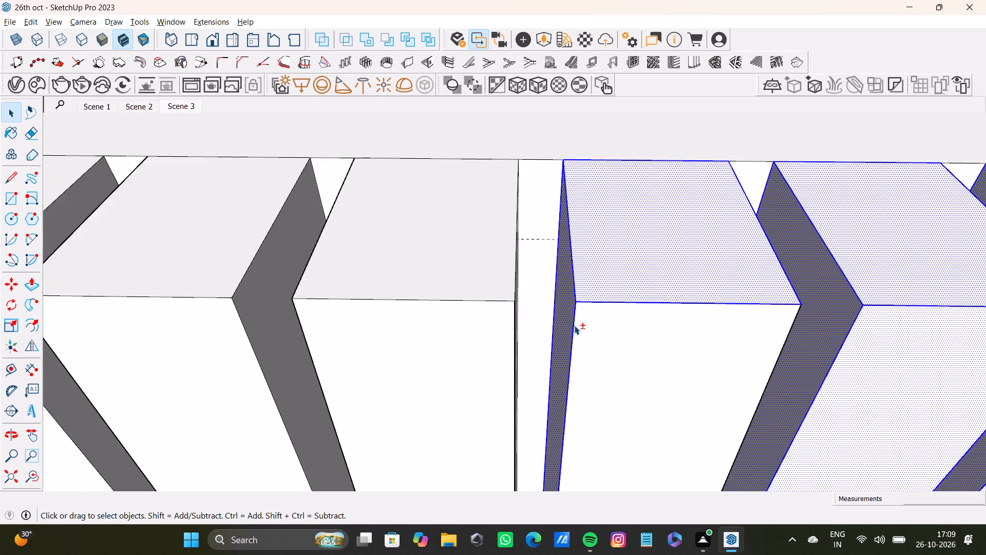
shift+scroll(574, 325, down, 5)
shift+middle_drag(638, 344, 562, 290)
shift+double_click(585, 304)
shift+middle_drag(629, 309, 472, 303)
shift+scroll(467, 285, up, 3)
shift+double_click(422, 281)
shift+double_click(400, 301)
Extend the selection with the top, front and side faces of the left group's fifth strip from the inner end.
shift+scroll(408, 301, down, 4)
shift+middle_drag(410, 300, 729, 227)
shift+double_click(569, 161)
shift+double_click(564, 242)
shift+middle_drag(594, 250, 730, 249)
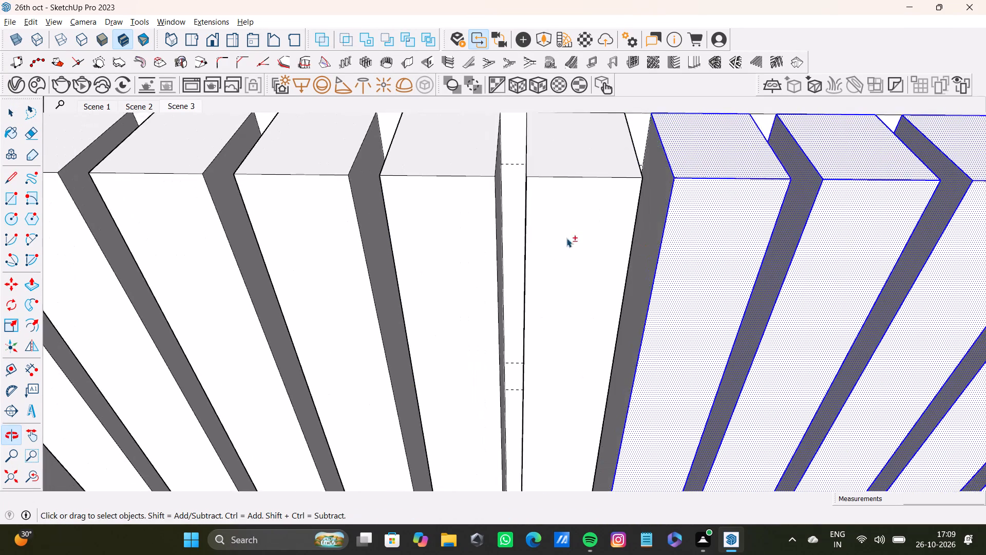
shift+scroll(566, 237, up, 5)
shift+double_click(672, 247)
shift+scroll(673, 262, down, 8)
shift+middle_drag(722, 300, 396, 307)
shift+scroll(437, 283, up, 5)
shift+double_click(456, 264)
shift+scroll(456, 264, down, 11)
shift+middle_drag(456, 258, 549, 263)
Add the top, front and both side faces of the left group's sixth strip from the inner end to the selection.
shift+scroll(465, 254, up, 4)
shift+double_click(471, 230)
shift+double_click(480, 279)
shift+scroll(424, 286, up, 3)
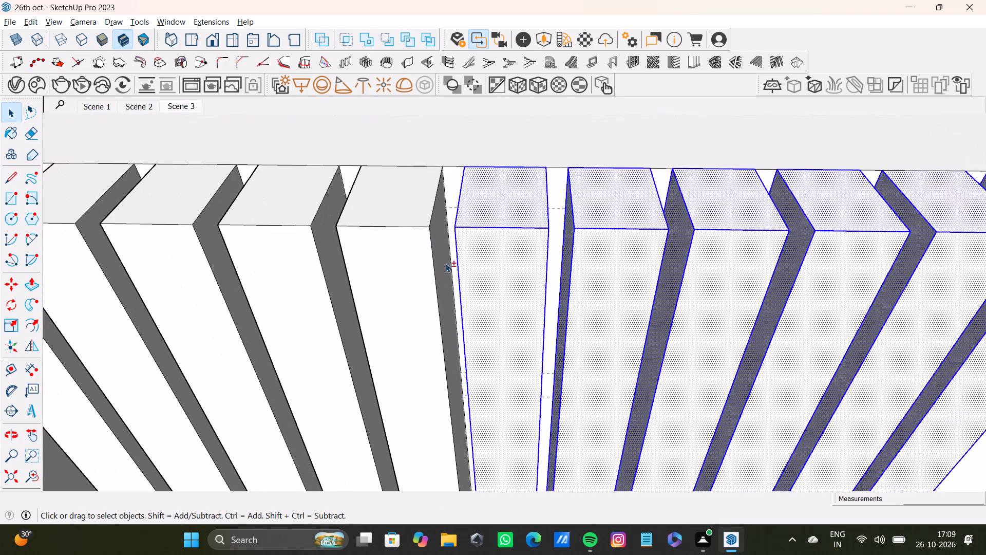
shift+scroll(445, 263, up, 7)
middle_drag(463, 248, 511, 242)
shift+scroll(462, 239, up, 4)
shift+double_click(439, 239)
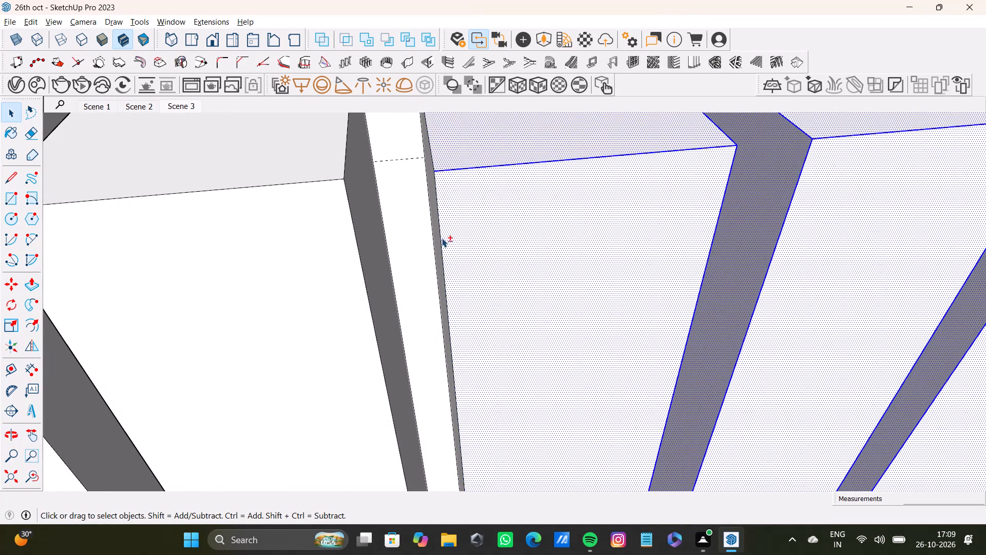
middle_drag(456, 250, 489, 248)
shift+double_click(408, 247)
shift+scroll(431, 250, down, 6)
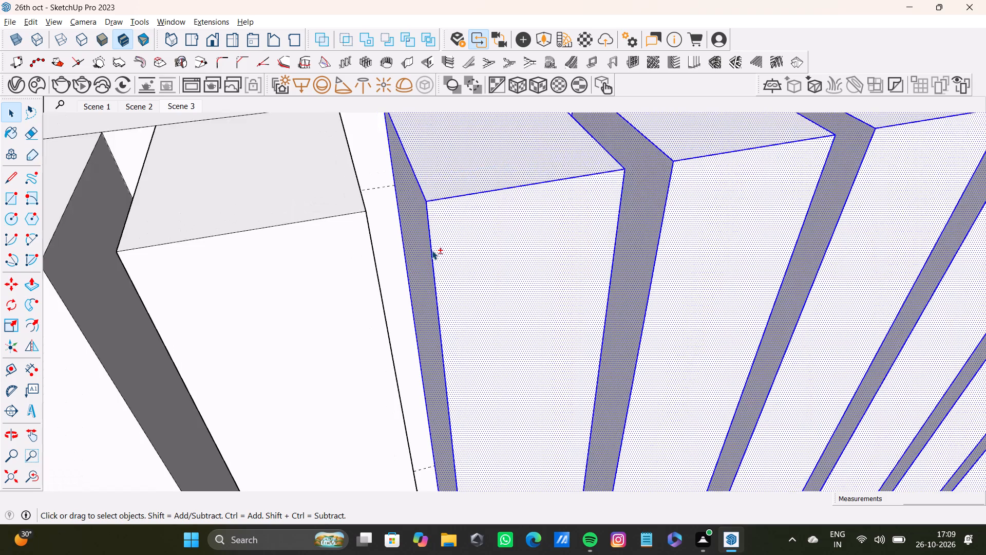
shift+scroll(432, 250, down, 2)
shift+scroll(483, 277, down, 9)
middle_drag(503, 277, 337, 274)
shift+scroll(460, 264, up, 6)
shift+double_click(553, 239)
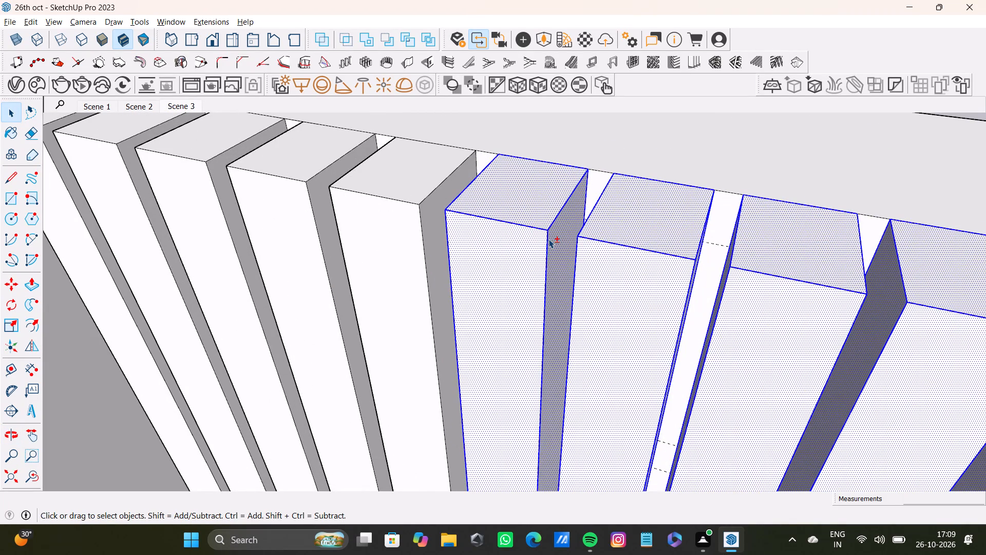
Add the left group's seventh strip from the inner end, with its top, front and side faces, to the selection.
shift+double_click(406, 176)
shift+double_click(430, 228)
shift+double_click(404, 235)
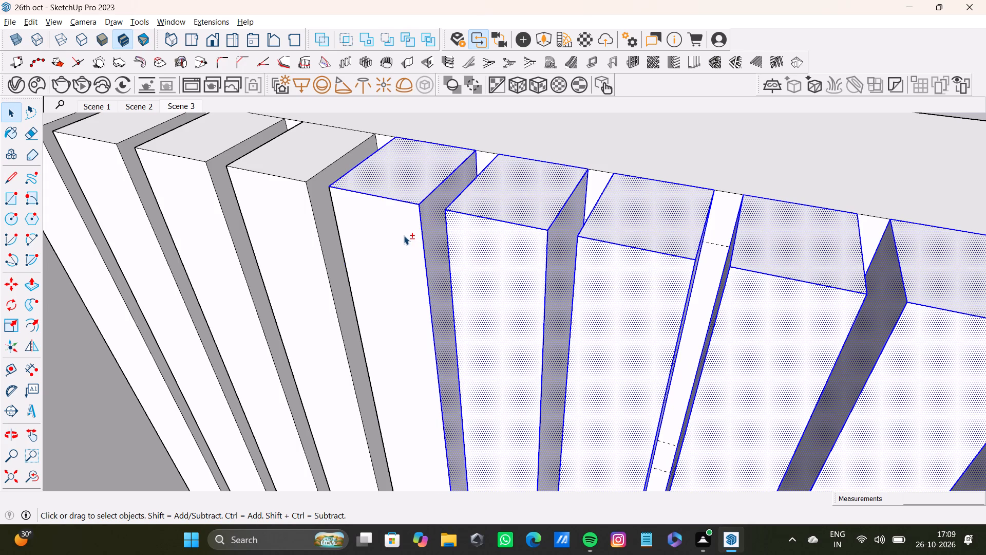
shift+scroll(404, 235, down, 4)
middle_drag(400, 246, 558, 243)
scroll(386, 229, down, 4)
middle_drag(365, 249, 497, 250)
shift+scroll(383, 281, up, 3)
shift+double_click(363, 308)
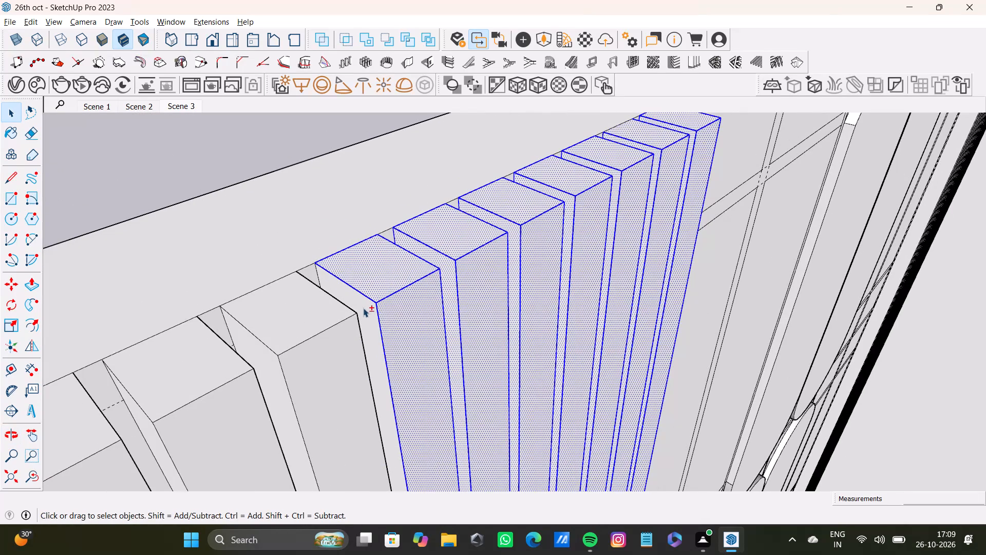
Extend the selection with the top, front and side faces of the left group's eighth strip from the inner end.
shift+double_click(318, 321)
shift+double_click(330, 360)
shift+double_click(278, 380)
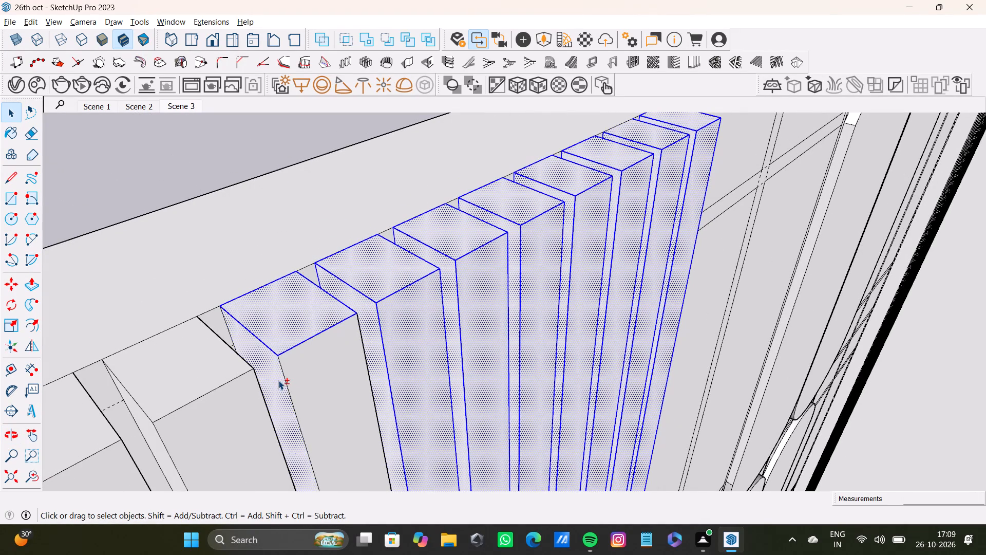
shift+double_click(299, 383)
middle_drag(357, 381, 186, 381)
shift+scroll(409, 314, up, 7)
shift+double_click(338, 277)
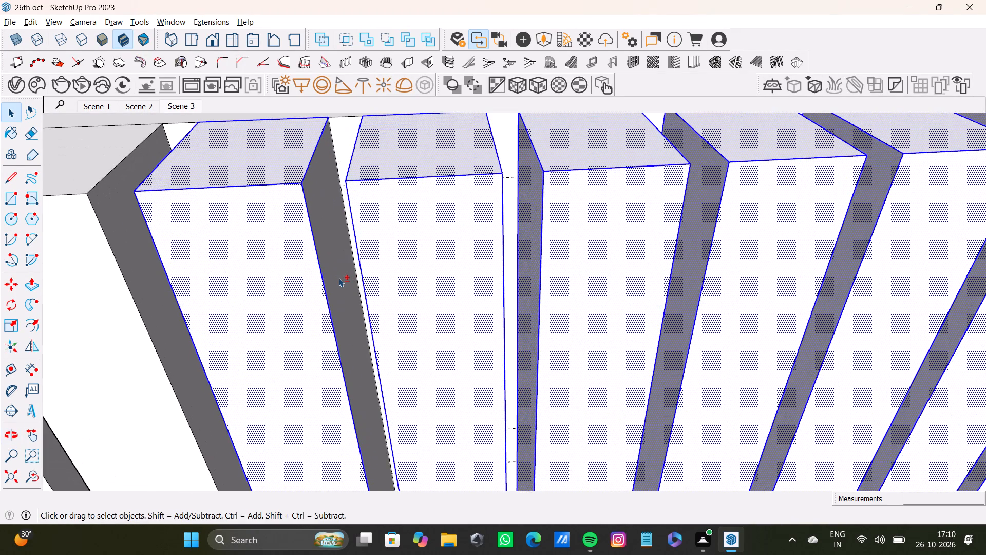
Add the top, front and side faces of the left group's ninth strip from the inner end to the selection.
shift+scroll(338, 277, down, 9)
shift+middle_drag(336, 277, 519, 266)
shift+scroll(429, 266, up, 3)
shift+double_click(432, 216)
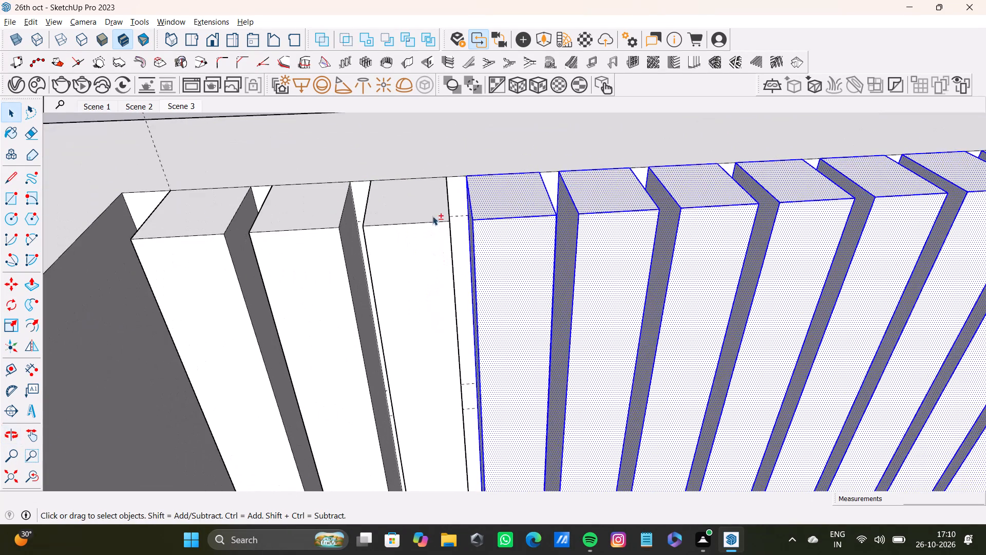
shift+double_click(431, 261)
middle_drag(444, 261, 363, 279)
shift+scroll(432, 239, up, 3)
shift+double_click(462, 221)
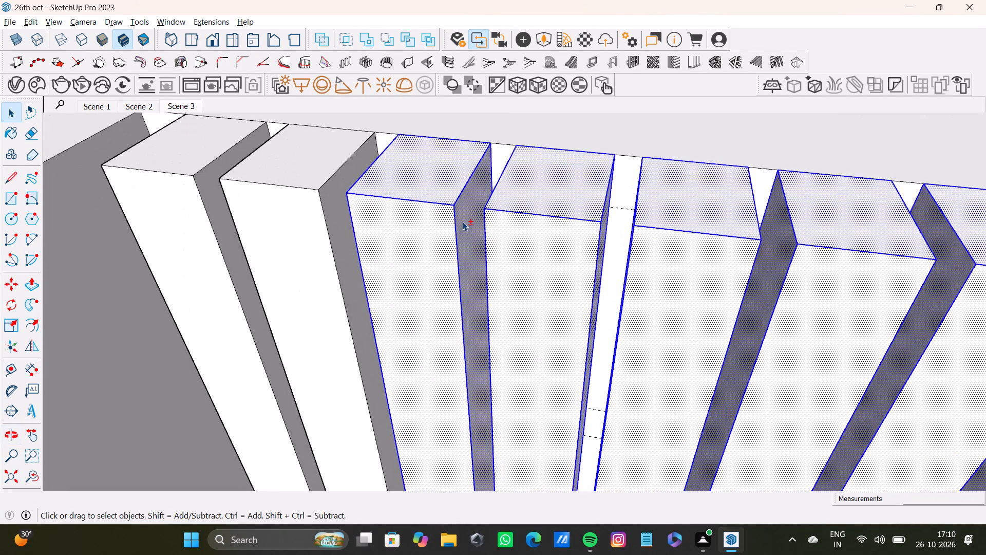
shift+scroll(462, 221, down, 4)
shift+middle_drag(404, 265, 613, 265)
scroll(465, 247, up, 6)
shift+double_click(370, 254)
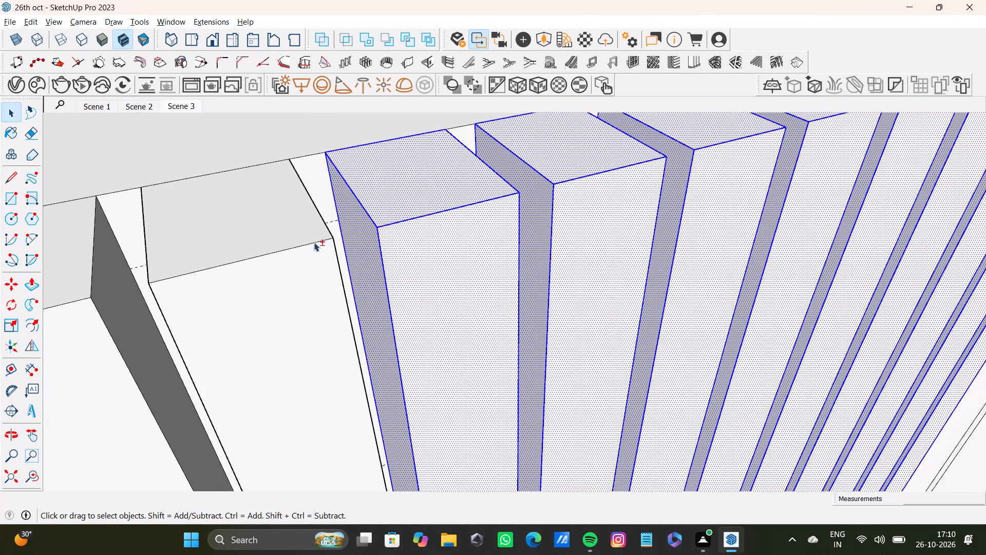
Add the top, front and both side faces of the left group's tenth strip from the inner end to the selection.
shift+double_click(301, 236)
shift+double_click(324, 271)
scroll(366, 273, up, 1)
middle_drag(366, 273, 257, 283)
shift+double_click(368, 211)
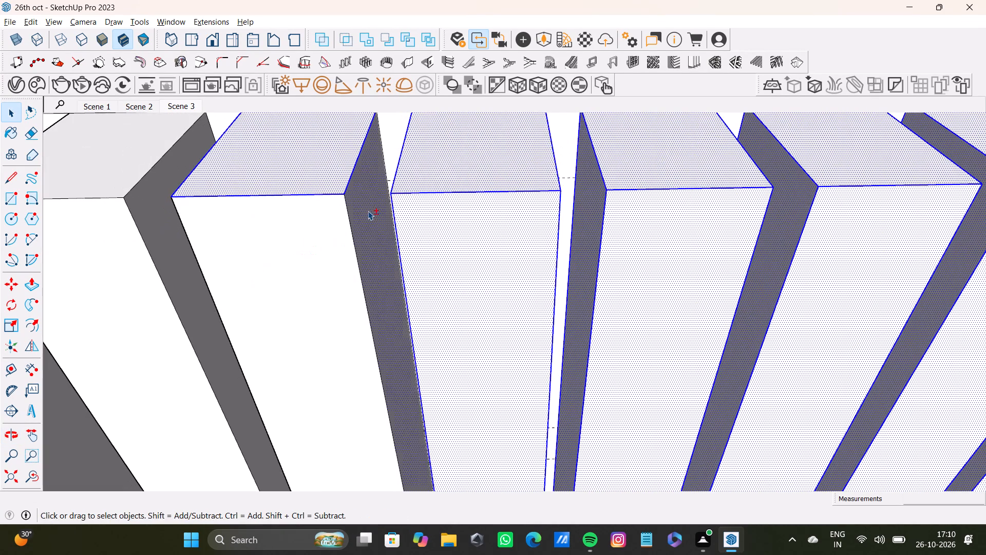
shift+double_click(294, 258)
shift+middle_drag(294, 258, 599, 301)
middle_drag(537, 296, 683, 293)
shift+scroll(561, 290, up, 3)
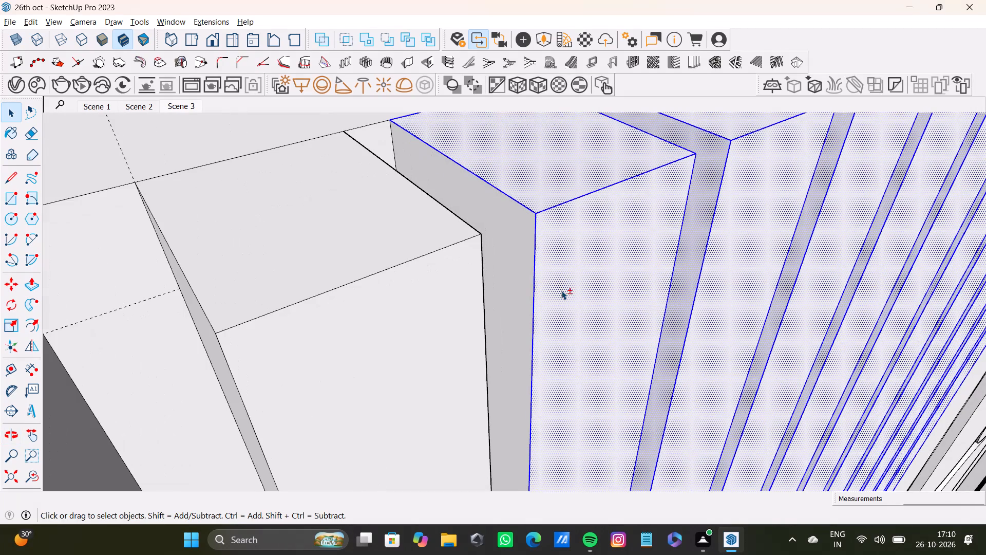
shift+double_click(517, 276)
Extend the selection with the top, front and both side faces of the left group's outermost strip.
shift+double_click(433, 238)
shift+double_click(434, 291)
shift+middle_drag(361, 317, 377, 308)
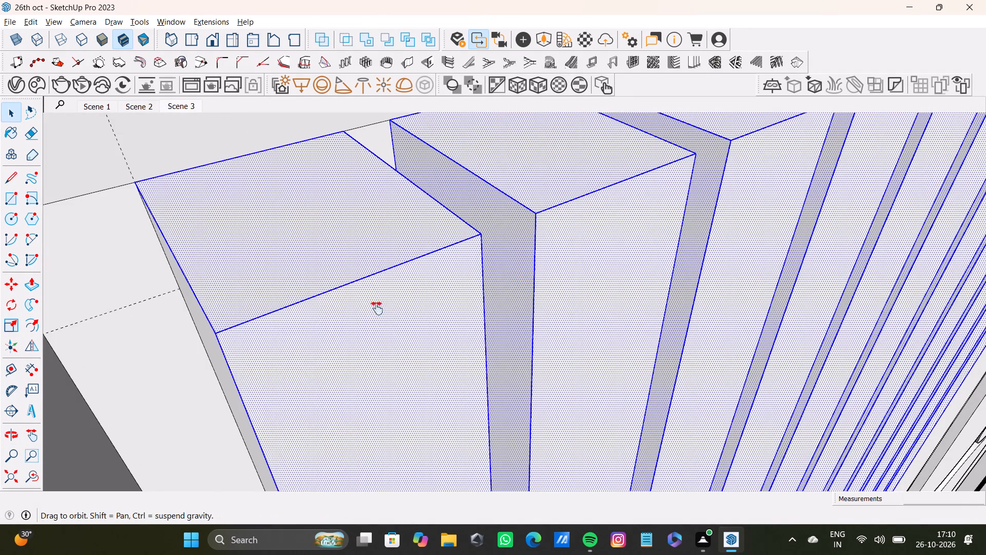
shift+middle_drag(377, 308, 456, 282)
shift+double_click(319, 313)
shift+scroll(358, 306, down, 4)
middle_drag(504, 317, 302, 339)
shift+scroll(526, 299, up, 3)
shift+double_click(516, 289)
Make a group from all the selected strips at the back wall's left end, then clear the selection.
shift+scroll(516, 289, down, 20)
shift+scroll(516, 289, down, 7)
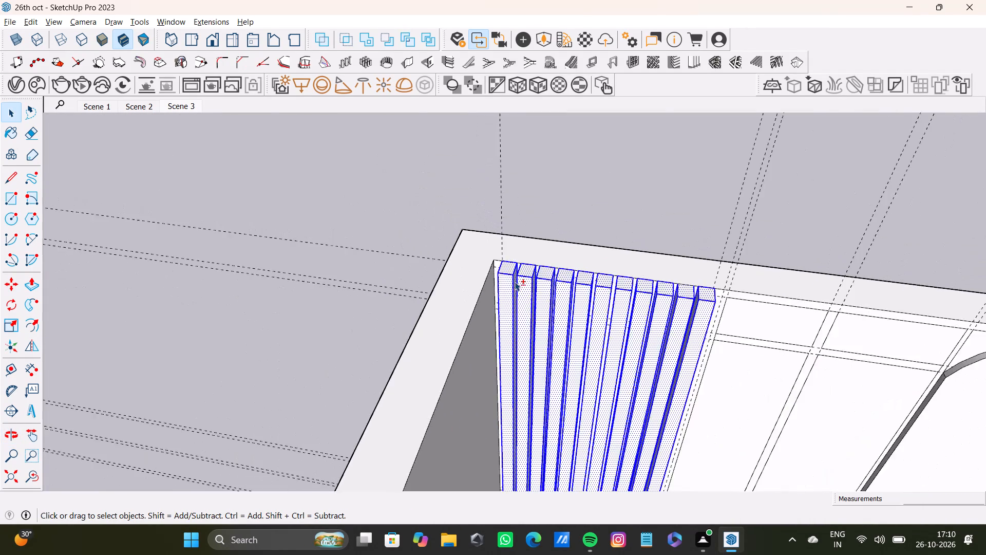
shift+scroll(515, 282, down, 11)
shift+middle_drag(552, 311, 505, 295)
shift+scroll(543, 278, up, 19)
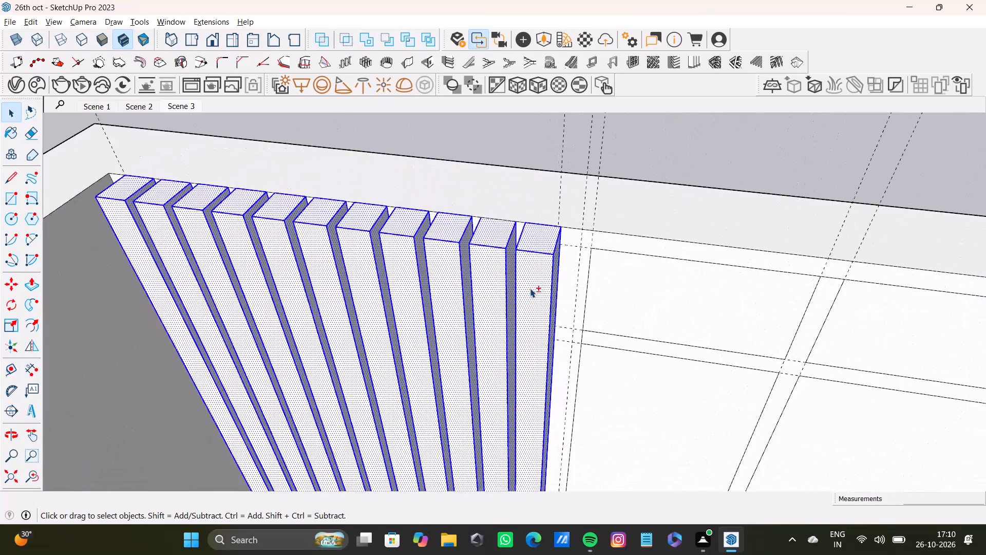
shift+scroll(530, 288, up, 3)
shift+right_click(530, 288)
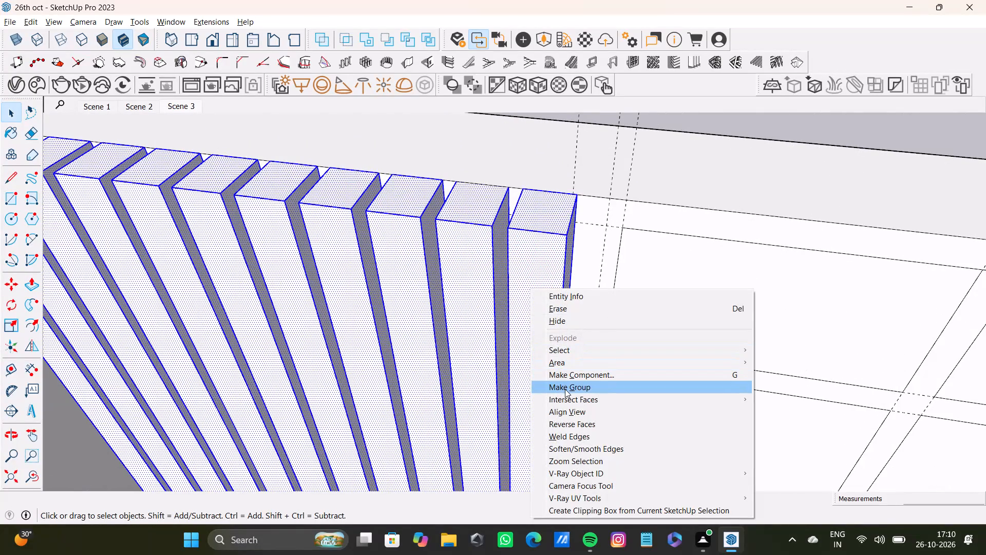
click(565, 389)
scroll(529, 361, down, 20)
scroll(529, 361, down, 2)
click(585, 268)
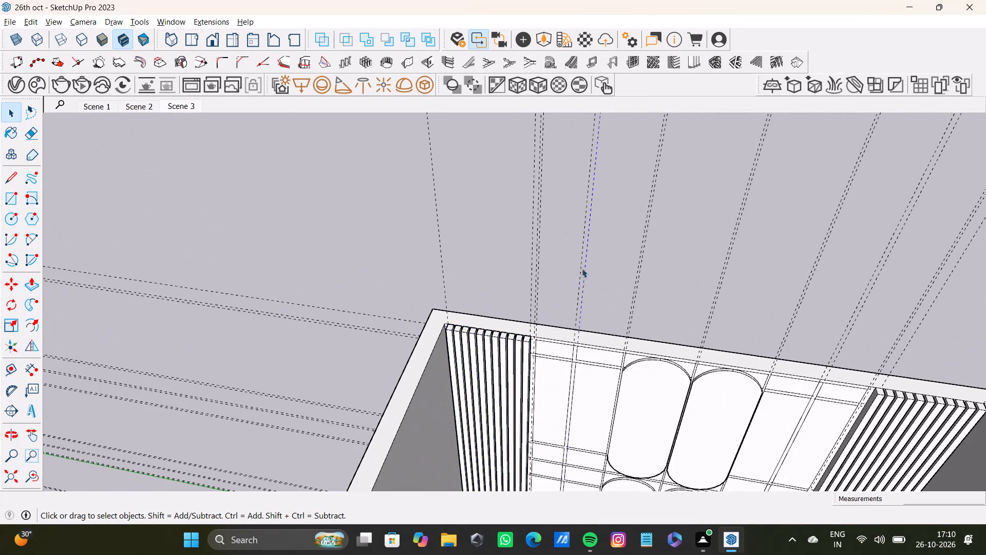
click(562, 281)
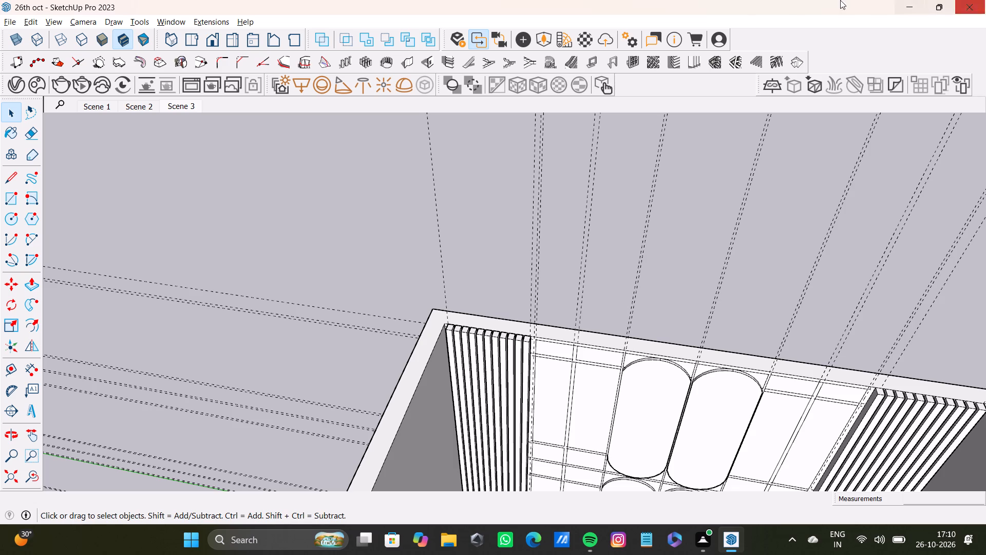
Select the top, front and both side faces of the innermost strip at the back wall's right end.
scroll(273, 302, down, 5)
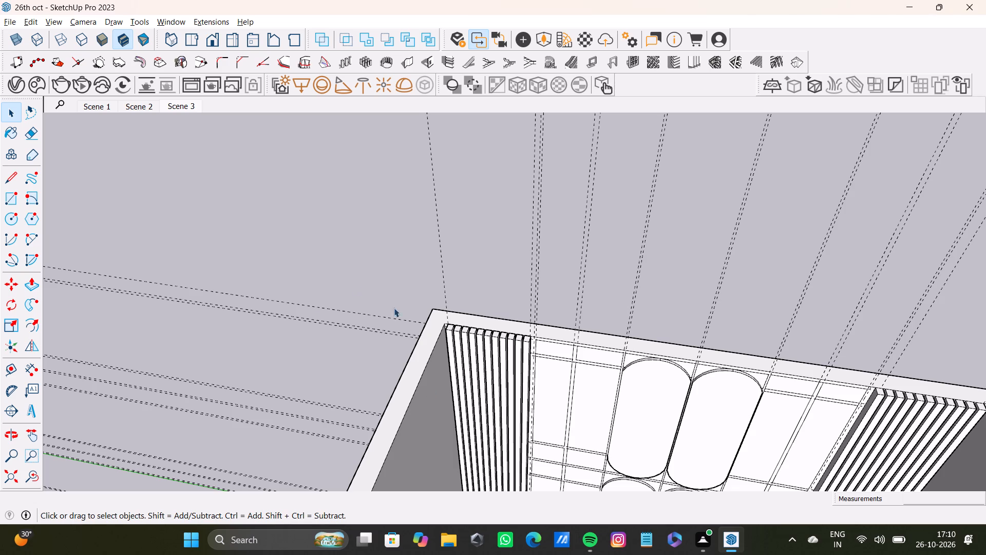
scroll(394, 308, down, 20)
scroll(394, 308, down, 4)
shift+middle_drag(606, 364, 358, 261)
scroll(458, 261, up, 4)
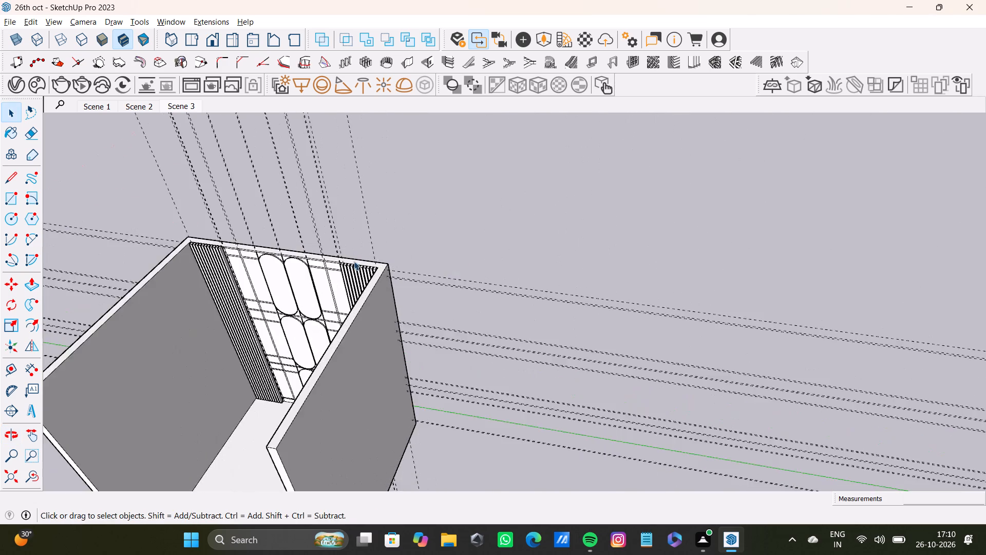
scroll(354, 261, up, 8)
middle_drag(348, 280, 444, 292)
scroll(379, 292, up, 14)
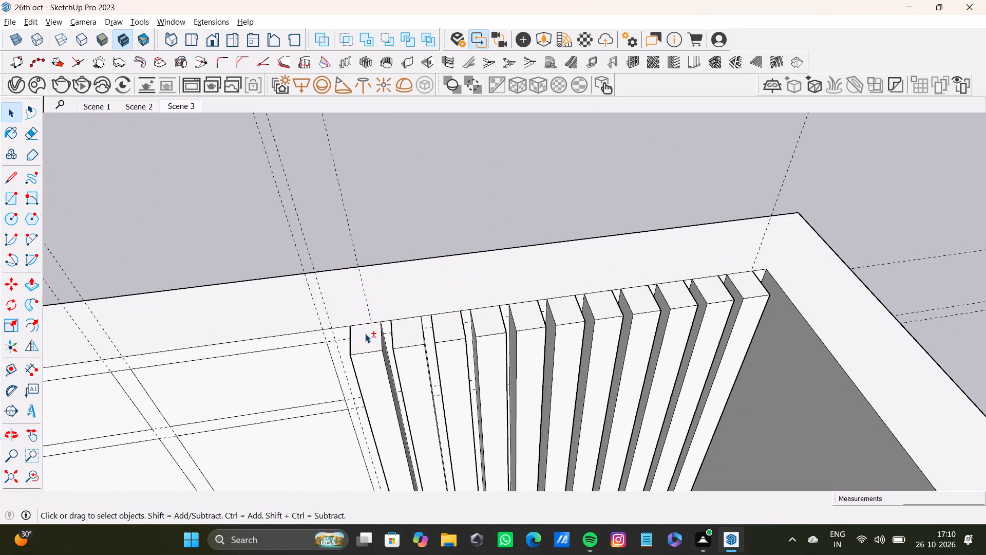
shift+click(365, 334)
shift+double_click(377, 372)
shift+scroll(384, 360, up, 4)
middle_drag(389, 358, 326, 367)
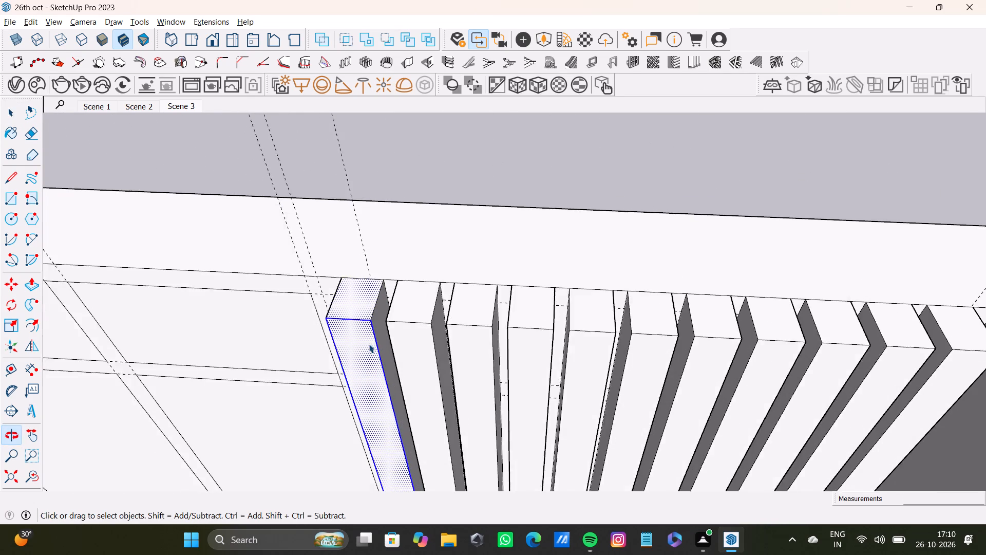
scroll(369, 344, up, 3)
shift+double_click(381, 323)
shift+scroll(381, 323, down, 4)
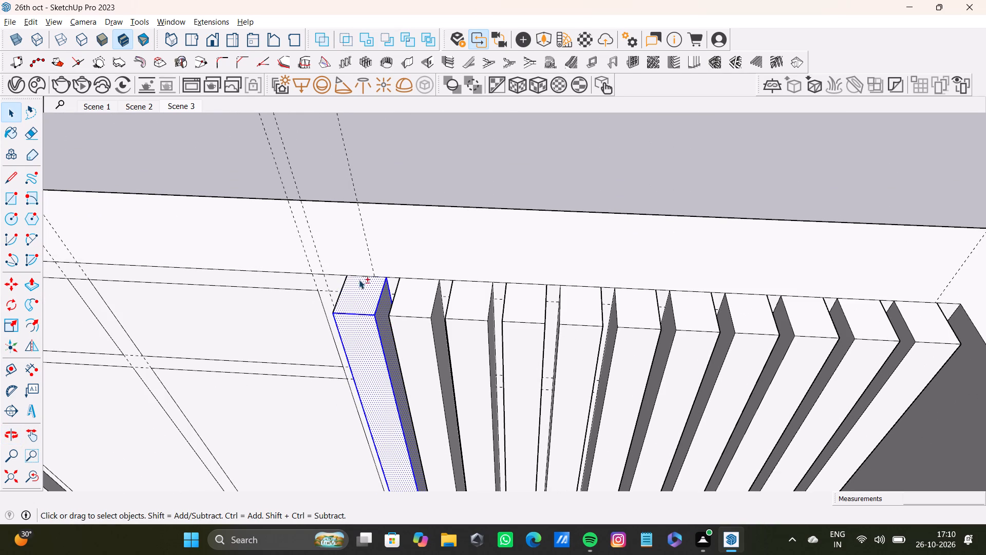
shift+click(367, 275)
shift+click(338, 301)
shift+scroll(331, 308, down, 4)
middle_drag(332, 316, 424, 304)
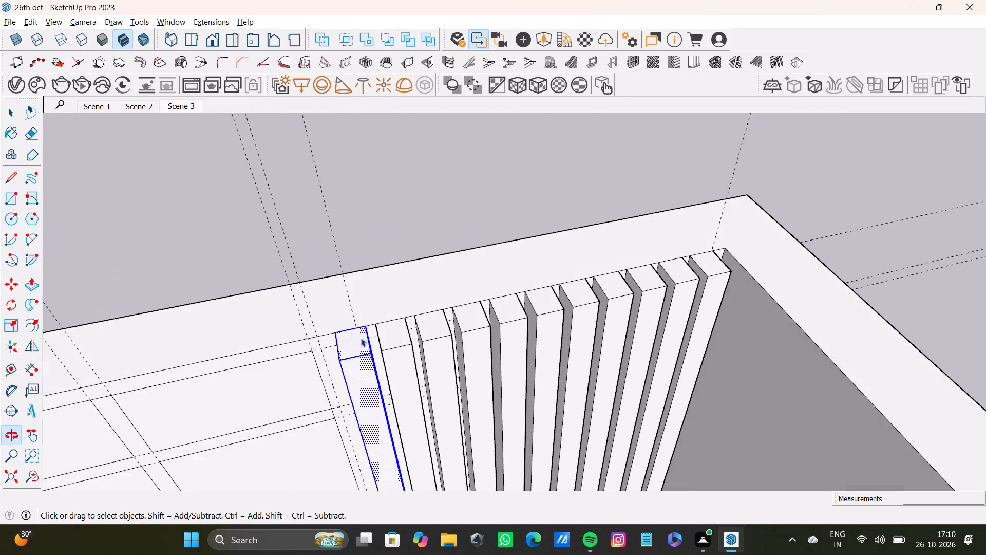
scroll(318, 364, up, 4)
middle_drag(329, 363, 428, 345)
shift+scroll(392, 367, up, 3)
shift+double_click(386, 397)
Add the top, front and both side faces of the right group's second strip from the inner end to the selection.
shift+scroll(421, 403, down, 3)
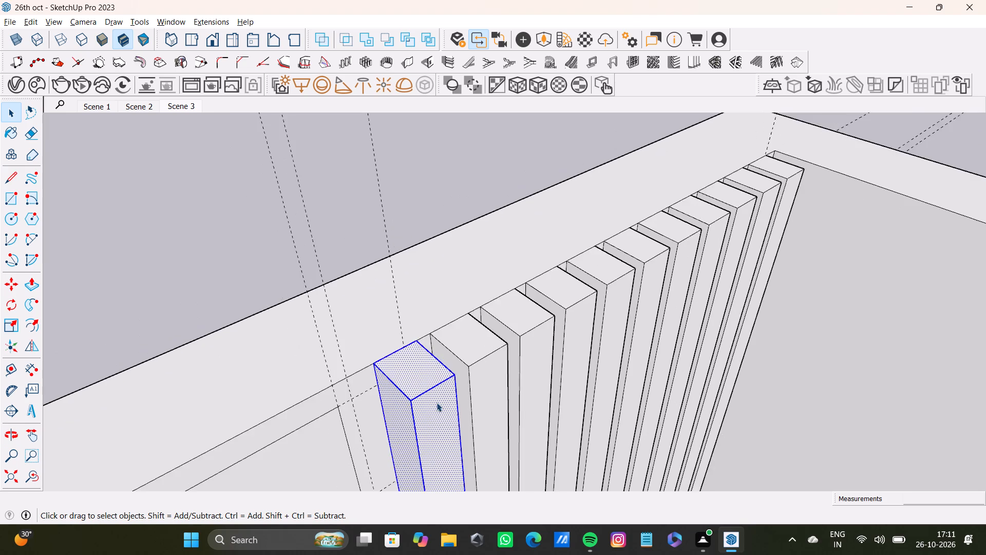
middle_drag(437, 402, 265, 409)
scroll(391, 370, up, 7)
shift+double_click(404, 342)
shift+double_click(437, 253)
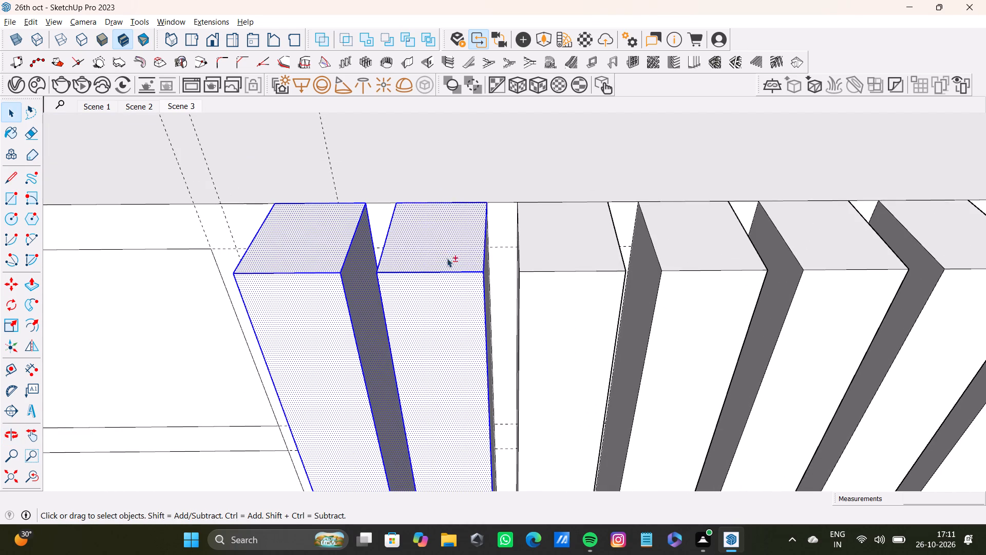
shift+scroll(473, 321, up, 4)
middle_drag(481, 306, 435, 309)
shift+scroll(479, 283, up, 3)
shift+double_click(500, 265)
shift+scroll(501, 264, down, 4)
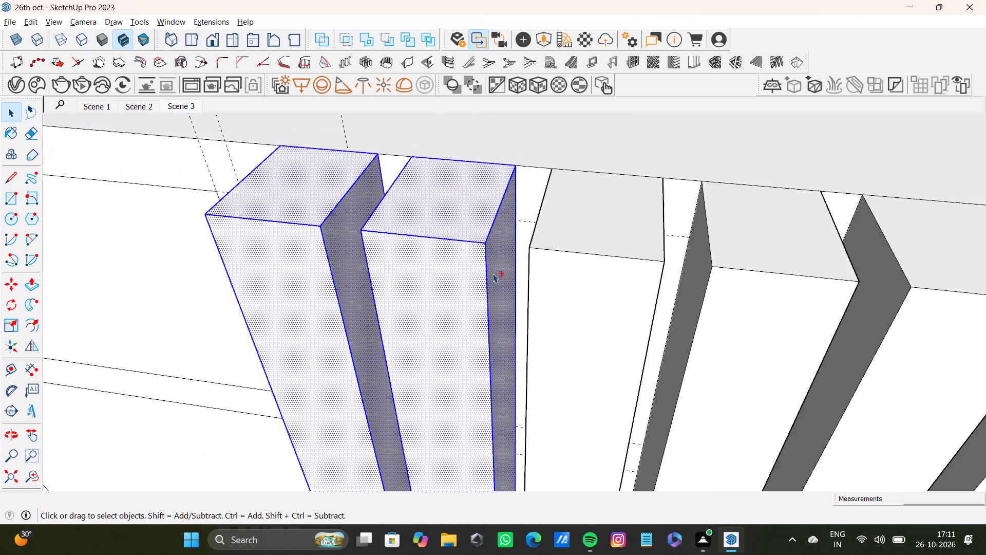
shift+scroll(492, 273, down, 10)
middle_drag(471, 282, 549, 280)
scroll(395, 272, up, 3)
middle_drag(400, 268, 482, 269)
scroll(443, 283, up, 5)
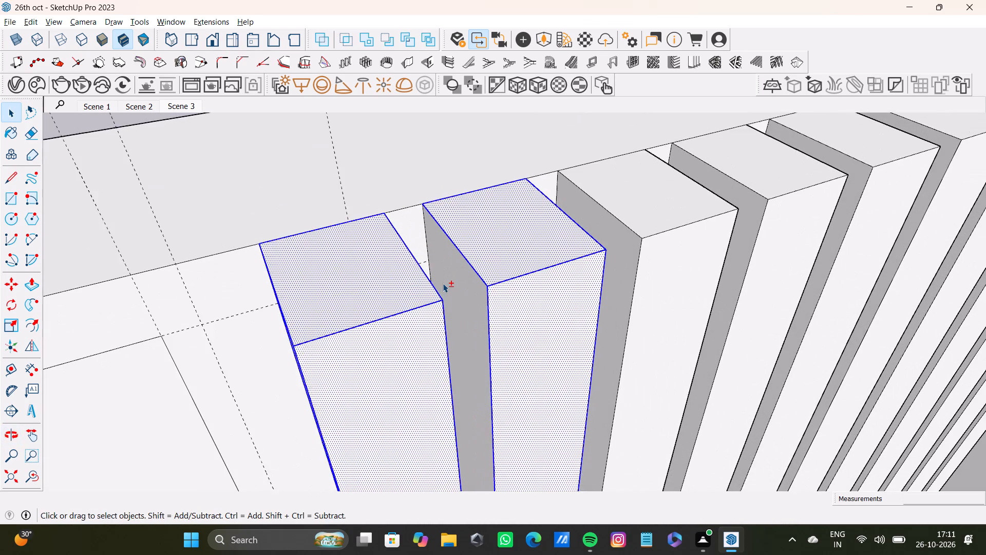
scroll(443, 283, up, 1)
shift+double_click(448, 283)
Extend the selection with the top, front and both side faces of the right group's third strip from the inner end.
shift+scroll(463, 303, down, 9)
shift+middle_drag(486, 310, 416, 332)
shift+double_click(474, 274)
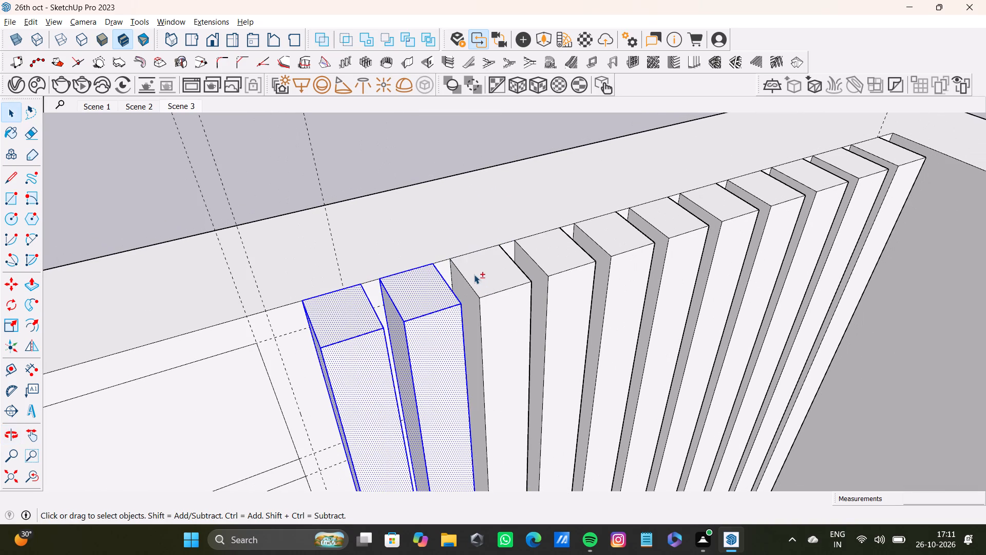
shift+double_click(513, 320)
shift+scroll(465, 313, up, 4)
shift+double_click(469, 312)
shift+scroll(469, 314, down, 4)
shift+middle_drag(485, 324, 318, 325)
scroll(489, 291, up, 6)
shift+double_click(498, 289)
Add the right group's fourth strip from the inner end, with its top, front and side faces, to the selection.
shift+double_click(550, 269)
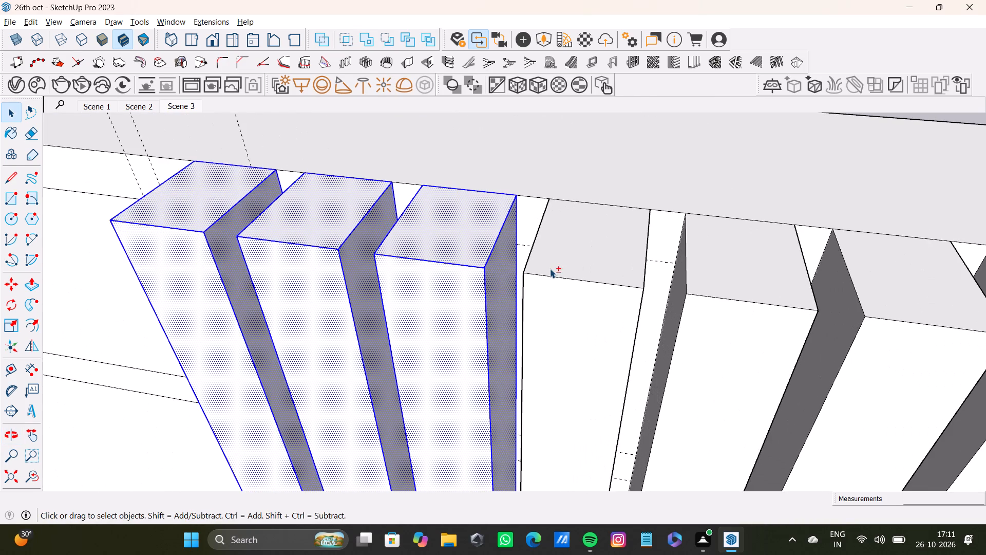
shift+double_click(551, 301)
middle_drag(545, 306, 684, 321)
scroll(431, 285, up, 3)
shift+double_click(596, 294)
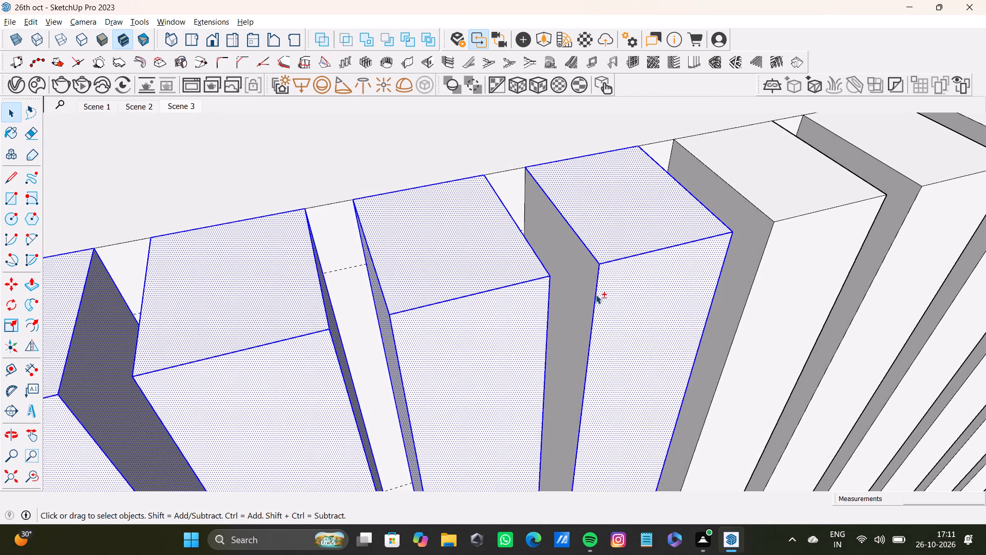
shift+double_click(584, 292)
shift+double_click(606, 299)
shift+scroll(608, 302, down, 8)
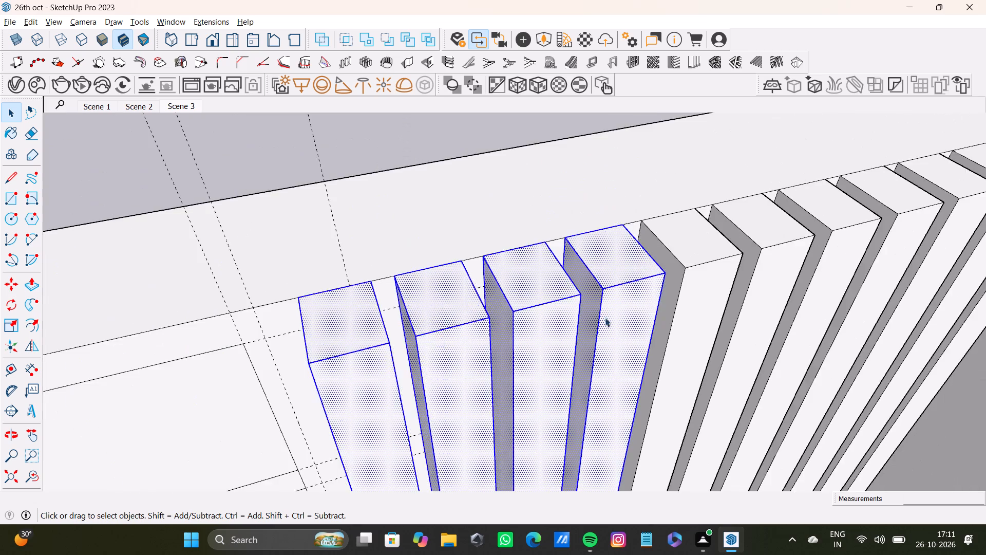
middle_drag(605, 318, 414, 315)
shift+scroll(548, 301, up, 3)
shift+double_click(648, 361)
Add the top, front and both side faces of the right group's fifth strip from the inner end to the selection.
shift+double_click(691, 356)
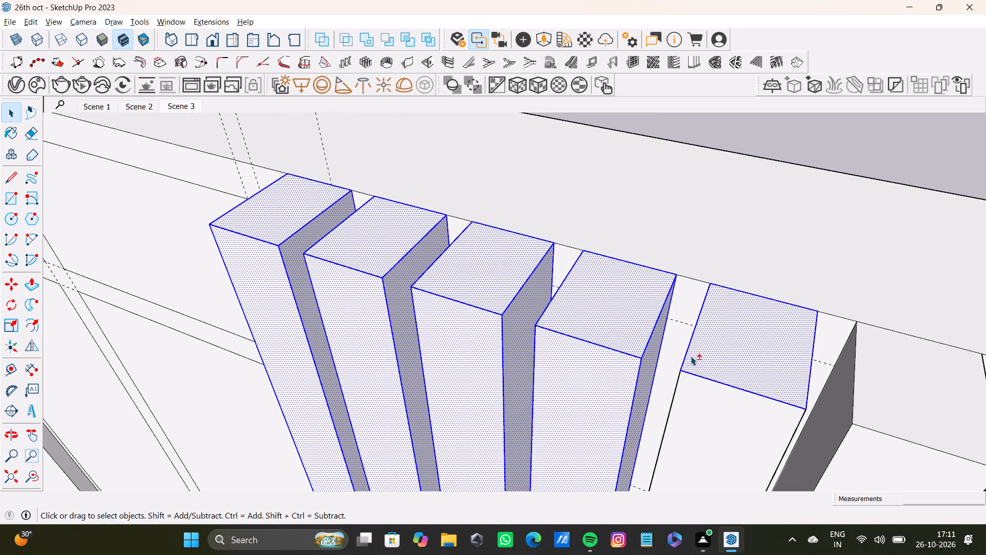
shift+double_click(700, 402)
middle_drag(688, 396, 771, 397)
shift+scroll(731, 385, up, 3)
shift+double_click(675, 349)
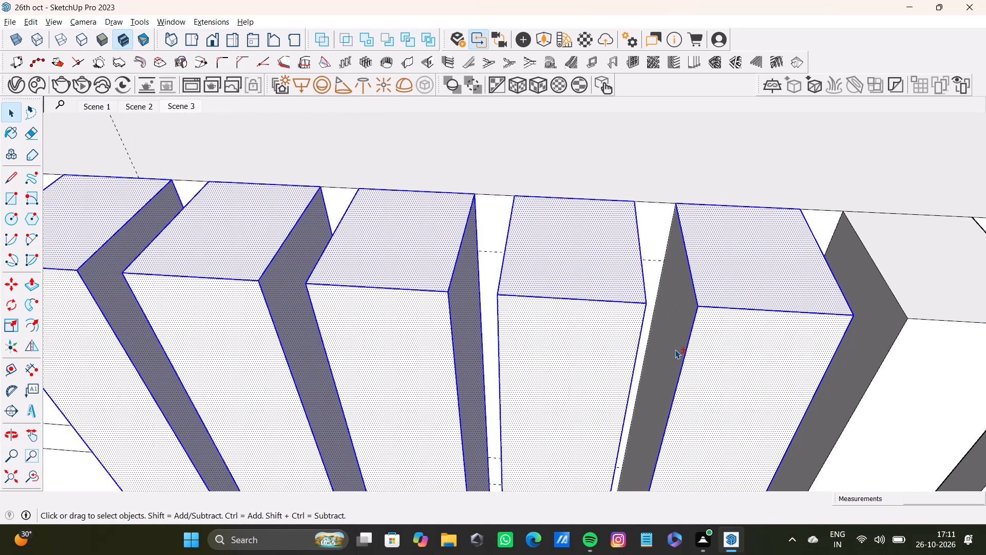
shift+scroll(675, 349, down, 9)
shift+middle_drag(675, 349, 462, 349)
shift+scroll(541, 328, up, 9)
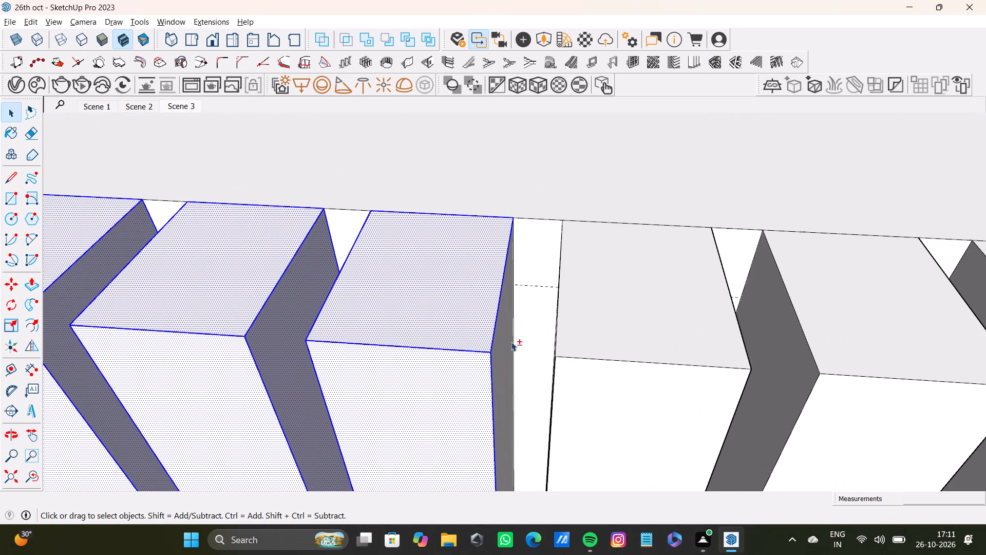
shift+double_click(508, 347)
Extend the selection with the top, front and both side faces of the right group's sixth strip from the inner end.
shift+double_click(594, 331)
shift+double_click(603, 383)
middle_drag(585, 384, 714, 384)
shift+scroll(605, 363, up, 4)
shift+double_click(602, 358)
shift+scroll(602, 358, down, 14)
shift+middle_drag(647, 376, 483, 351)
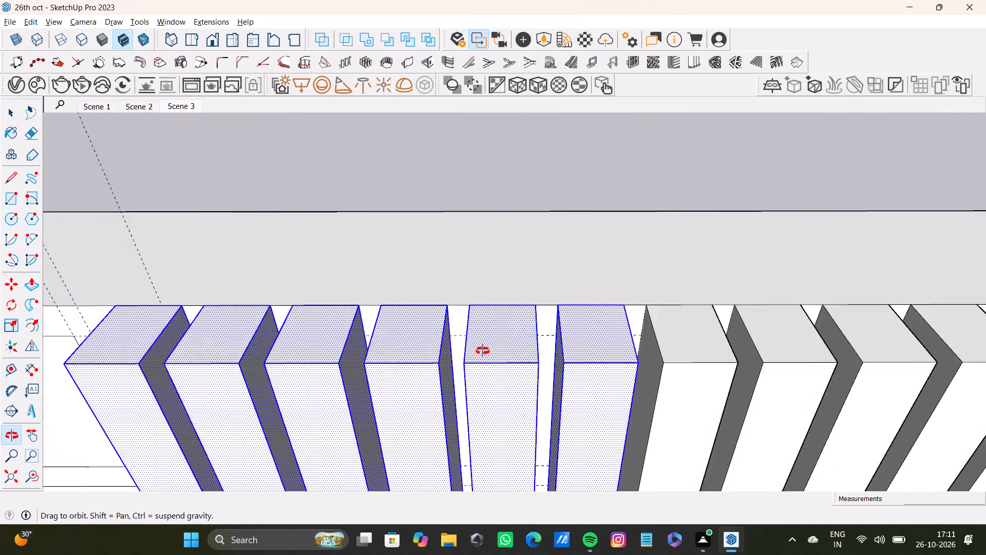
shift+middle_drag(483, 351, 452, 343)
shift+scroll(631, 376, up, 6)
shift+double_click(587, 384)
Add the right group's seventh strip from the inner end, with its top, front and side faces, to the selection.
shift+double_click(651, 381)
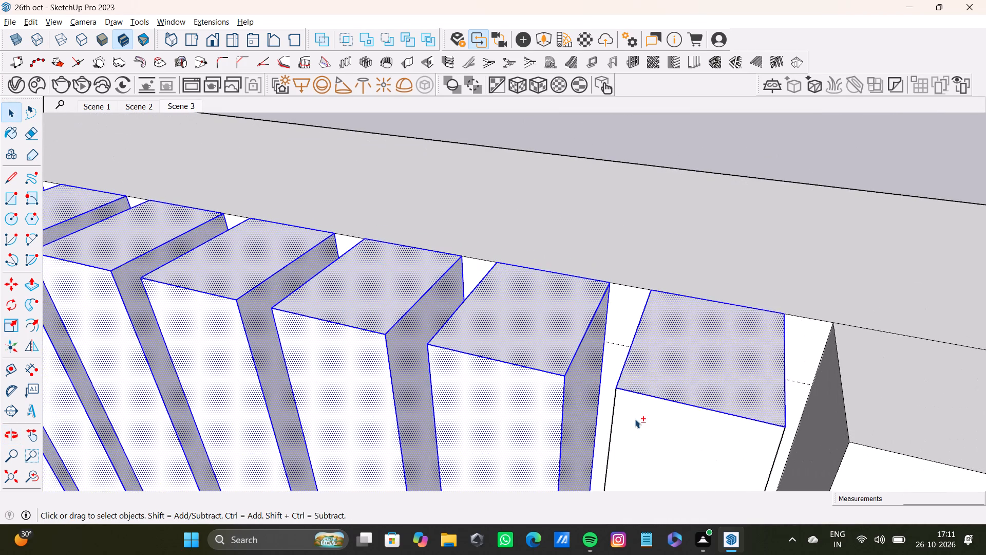
shift+double_click(635, 419)
scroll(635, 420, down, 4)
middle_drag(635, 420, 719, 421)
shift+scroll(608, 379, up, 4)
shift+double_click(664, 373)
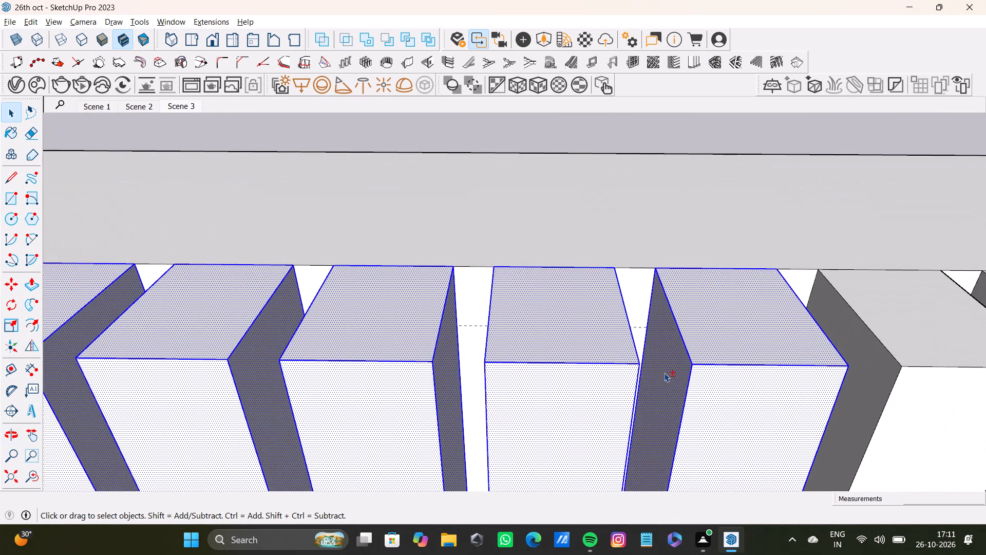
shift+scroll(664, 373, down, 9)
shift+middle_drag(662, 383, 309, 347)
shift+scroll(494, 337, up, 5)
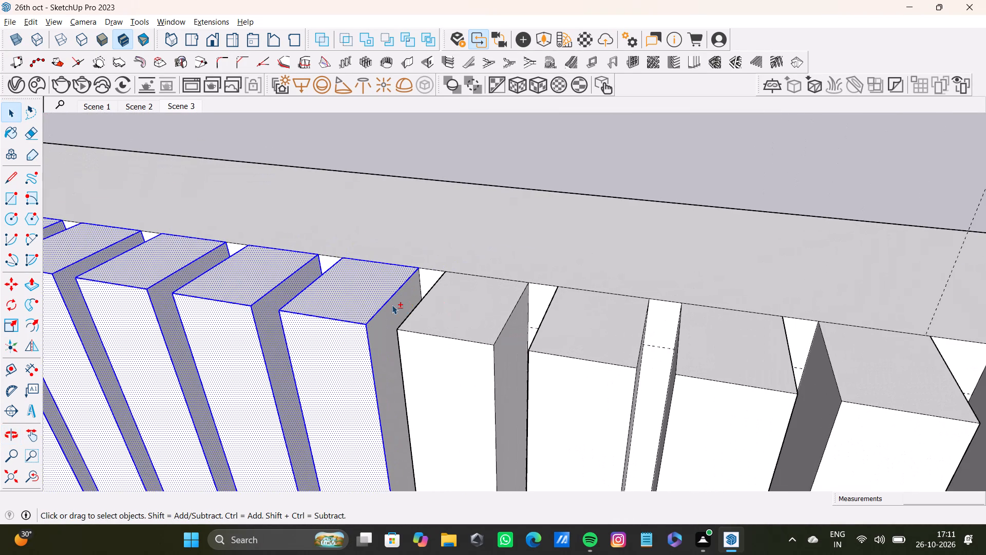
shift+double_click(391, 305)
Add the top, front and both side faces of the right group's eighth strip from the inner end to the selection.
shift+double_click(425, 316)
shift+double_click(433, 349)
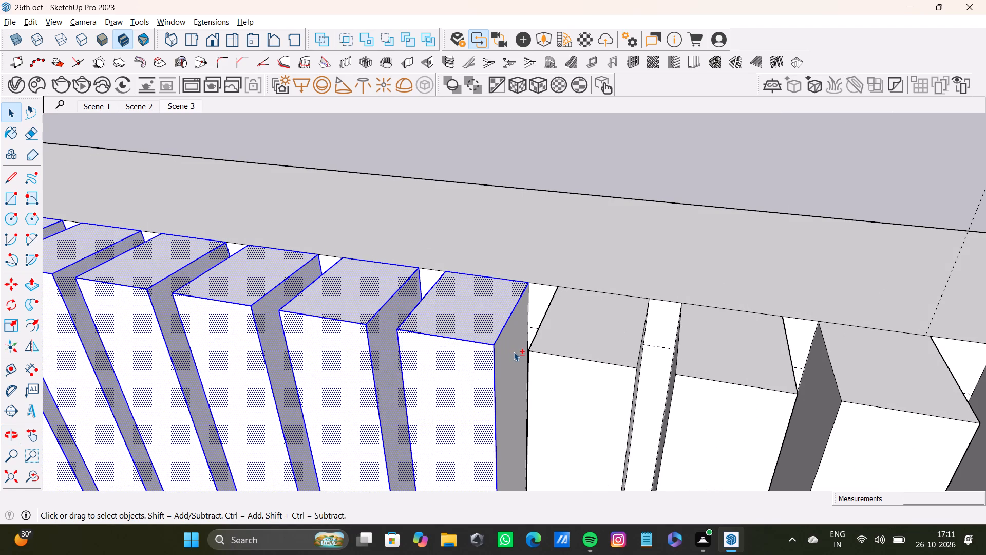
shift+double_click(514, 351)
shift+scroll(503, 363, down, 5)
middle_drag(491, 367, 665, 372)
scroll(622, 372, down, 4)
scroll(539, 384, up, 7)
shift+click(539, 365)
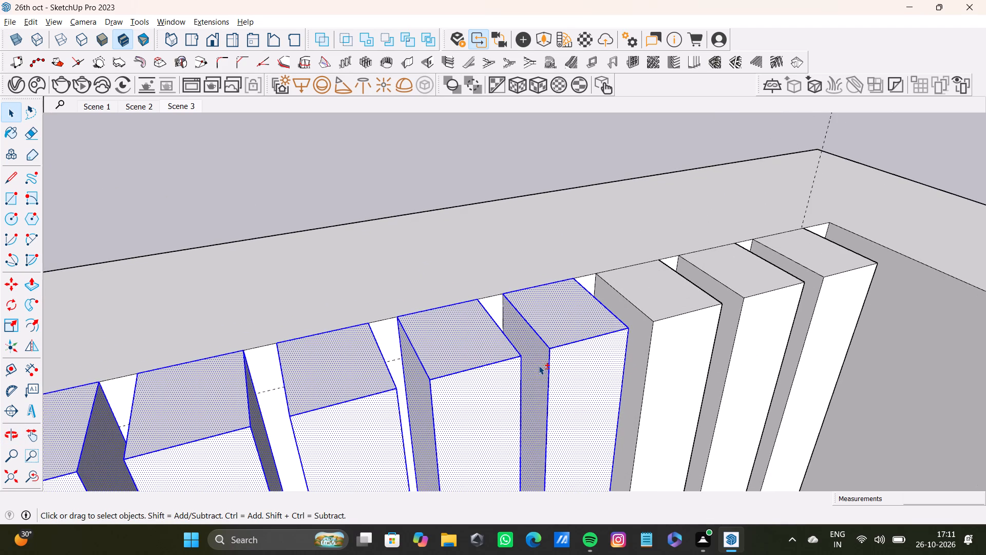
Extend the selection with the top, front and side faces of the right group's ninth strip from the inner end.
shift+double_click(674, 297)
shift+double_click(672, 348)
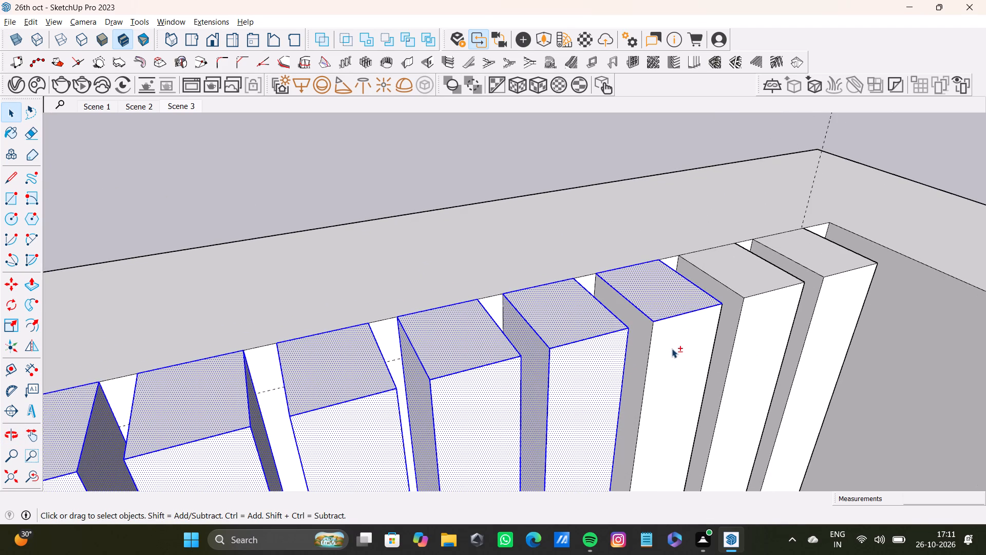
shift+double_click(642, 350)
shift+scroll(641, 350, down, 4)
middle_drag(652, 351, 496, 352)
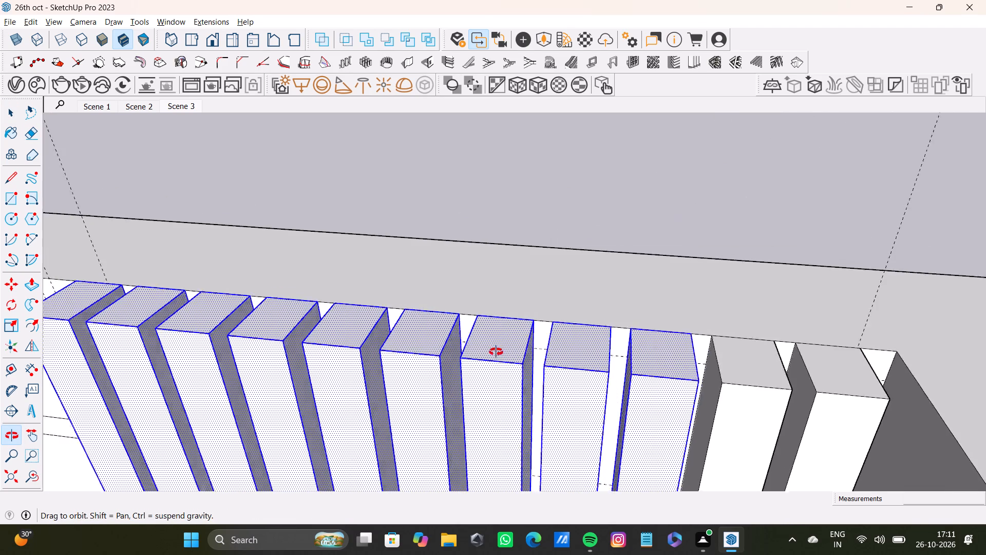
middle_drag(496, 352, 475, 348)
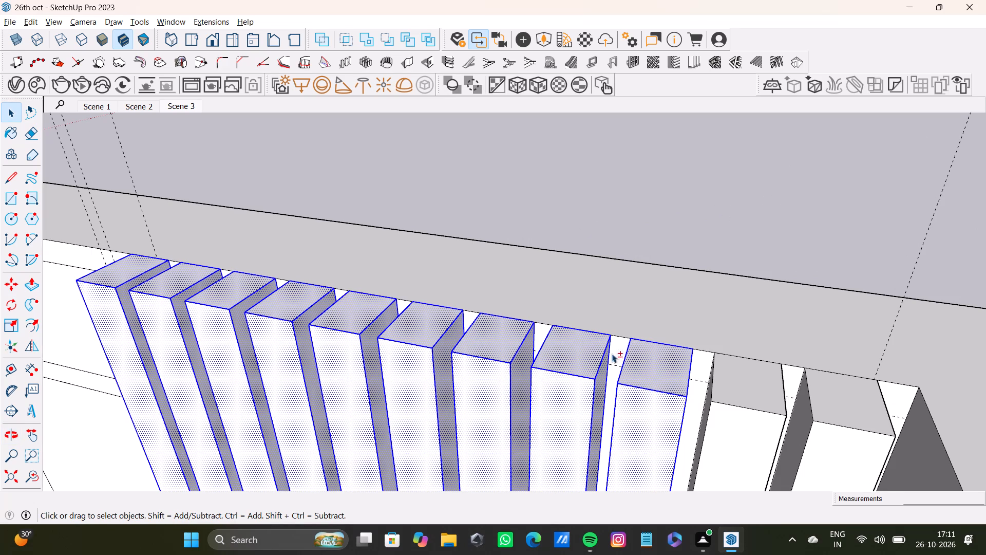
shift+scroll(613, 369, up, 6)
shift+scroll(687, 378, down, 8)
shift+middle_drag(687, 378, 542, 381)
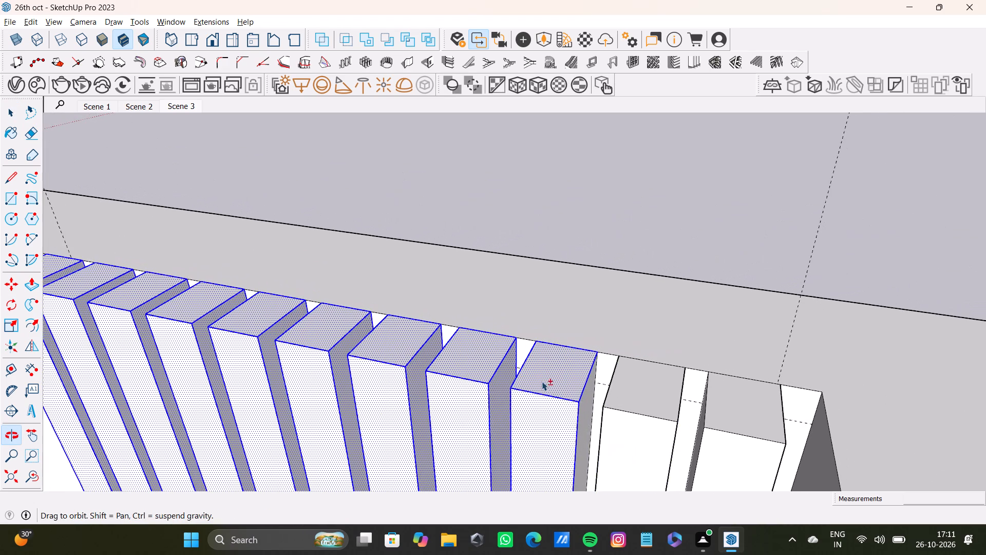
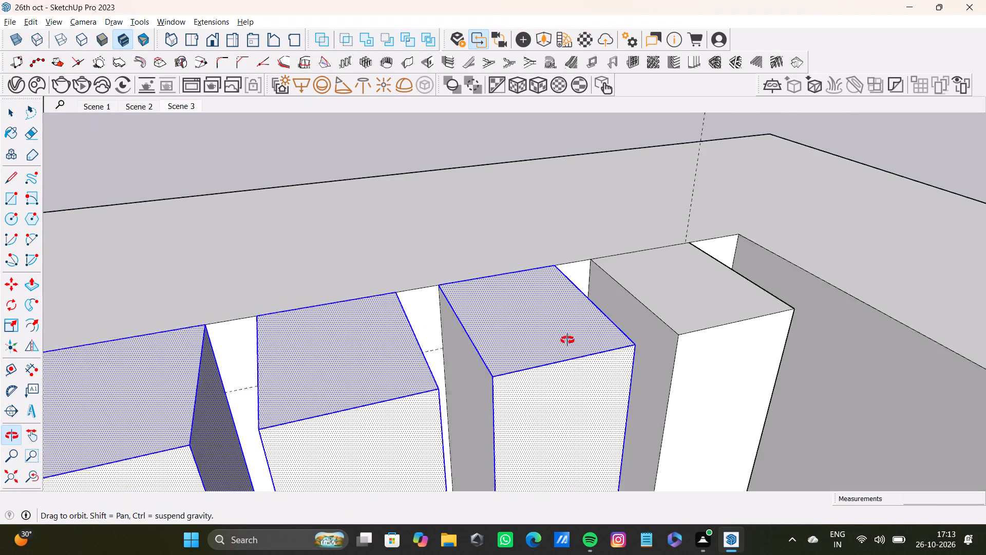
Add the remaining slat faces at the back wall's right end to the selection and make that whole slat set one group.
middle_drag(567, 340, 571, 340)
shift+scroll(451, 371, up, 3)
shift+double_click(488, 376)
shift+double_click(757, 285)
shift+double_click(779, 341)
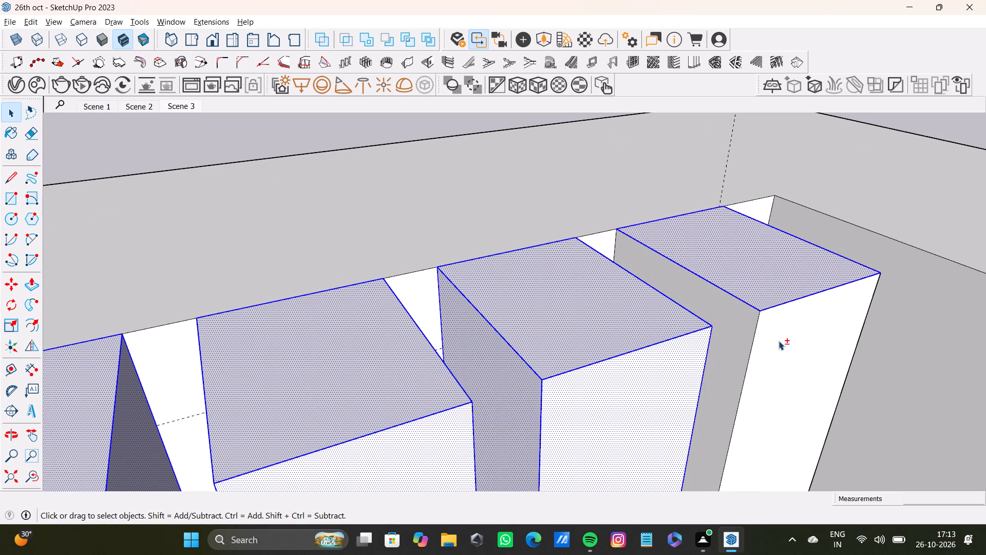
shift+double_click(739, 358)
shift+scroll(739, 359, down, 4)
middle_drag(739, 359, 495, 350)
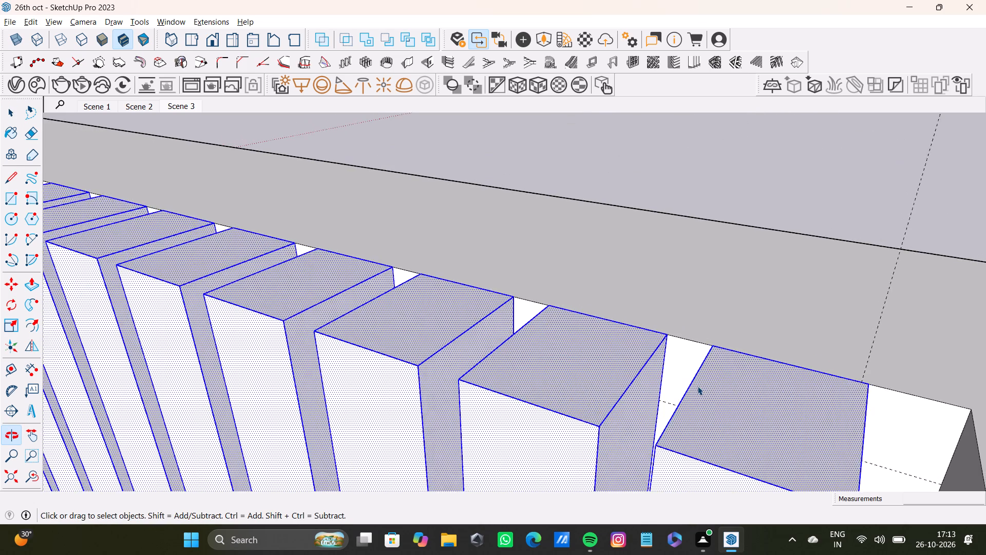
shift+scroll(697, 386, down, 9)
shift+middle_drag(696, 388, 531, 286)
shift+scroll(571, 309, up, 3)
shift+double_click(589, 329)
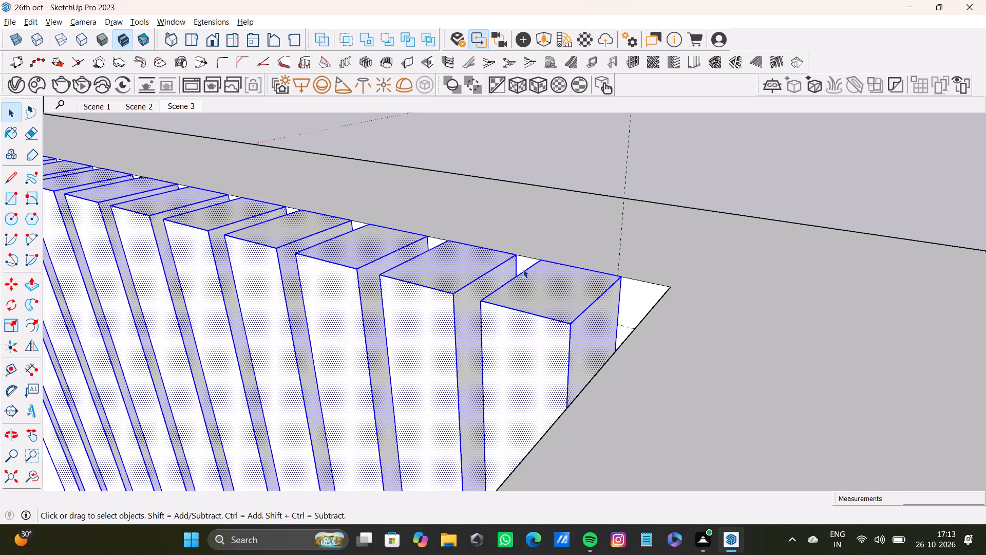
scroll(523, 269, down, 19)
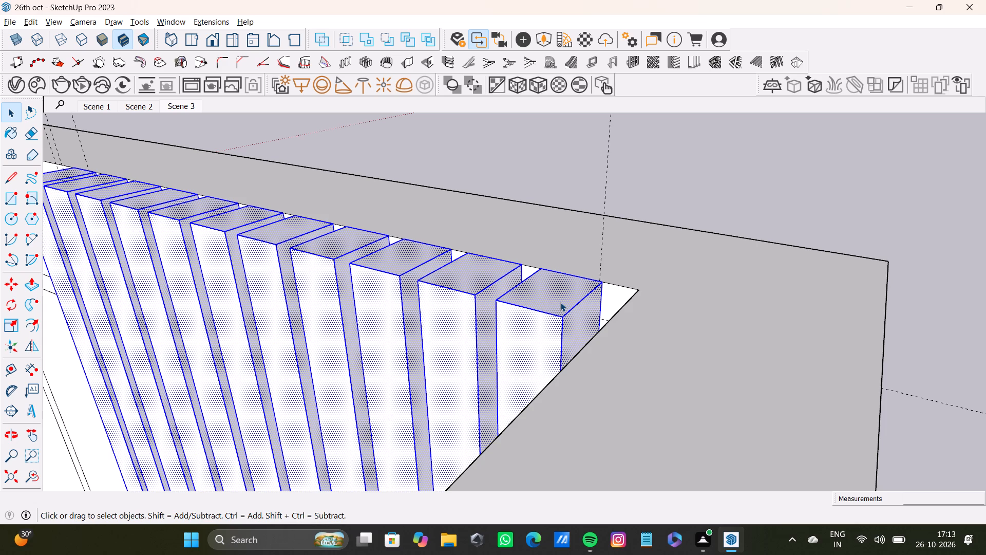
scroll(560, 302, down, 13)
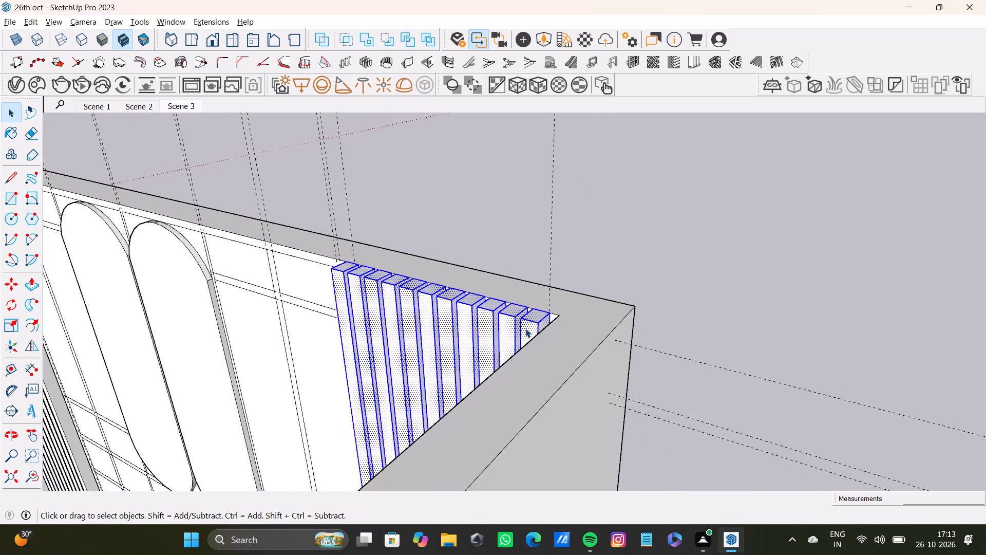
scroll(525, 328, down, 3)
middle_drag(522, 328, 666, 339)
scroll(520, 330, up, 7)
right_click(523, 327)
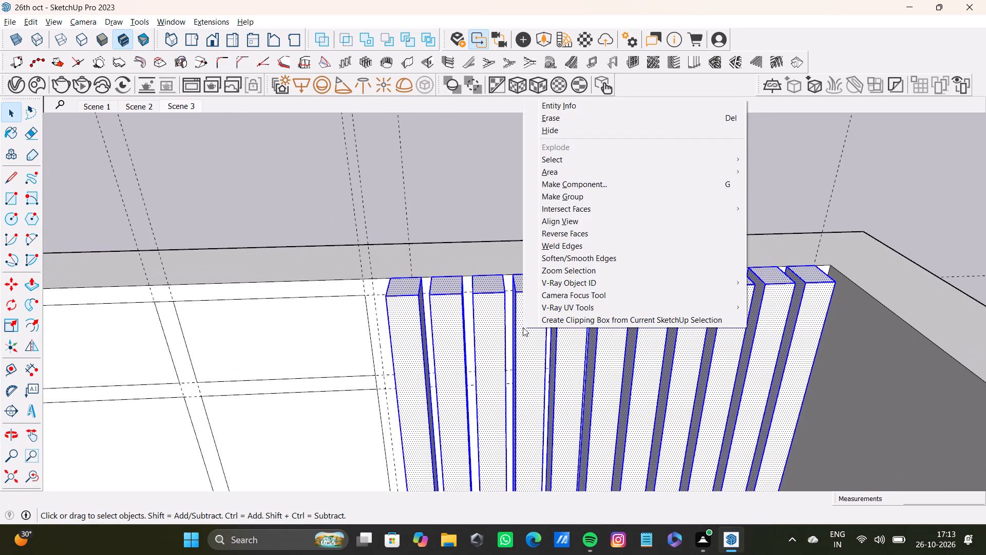
click(545, 197)
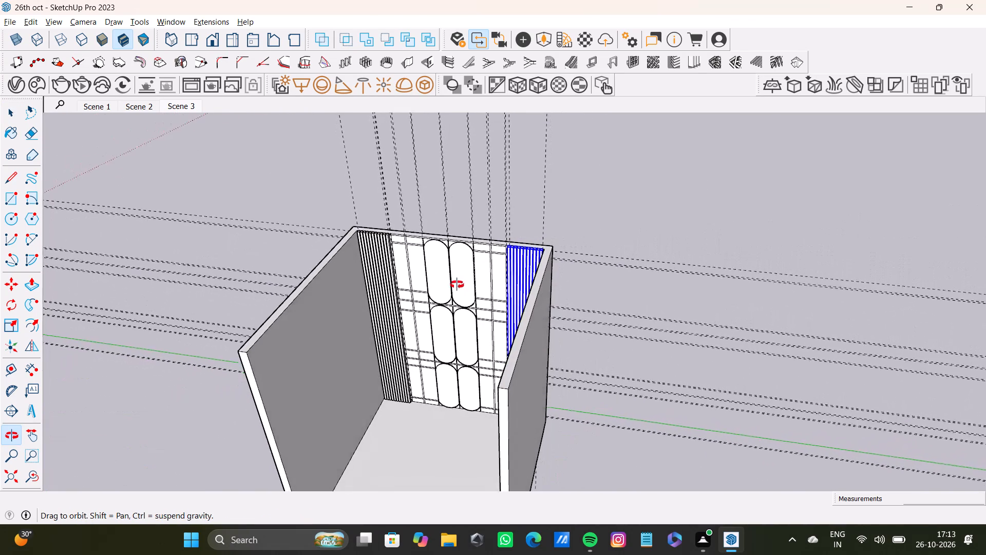
middle_click(454, 286)
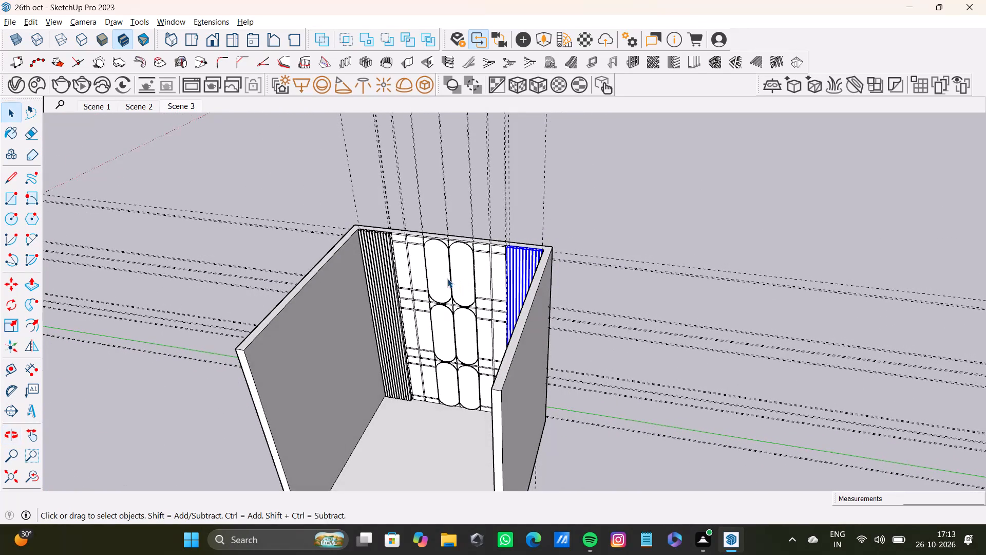
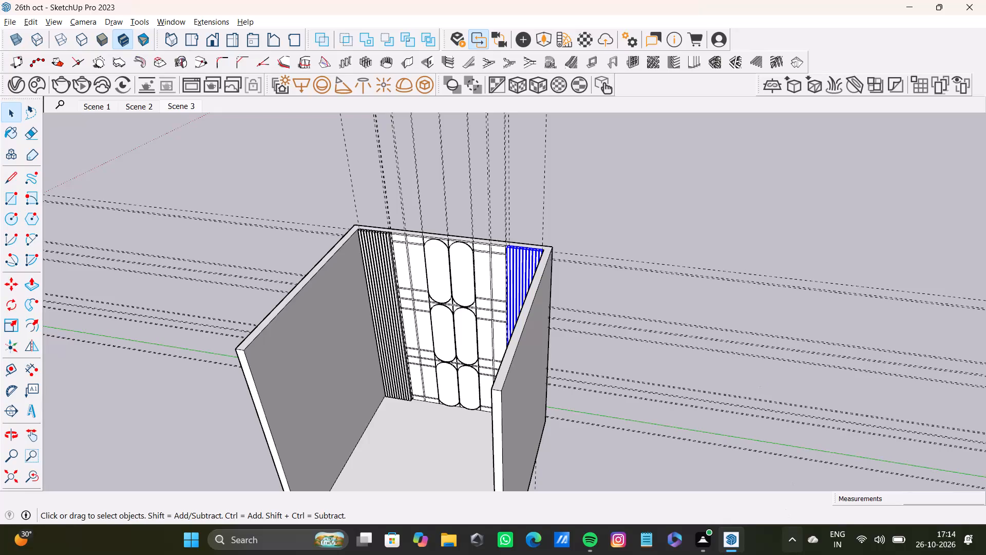
Push the uppermost cross-shaped strip face between the back wall's left slats and rounded panels inward about 3/8" with Push/Pull.
scroll(539, 256, up, 8)
scroll(487, 272, up, 20)
scroll(487, 272, up, 9)
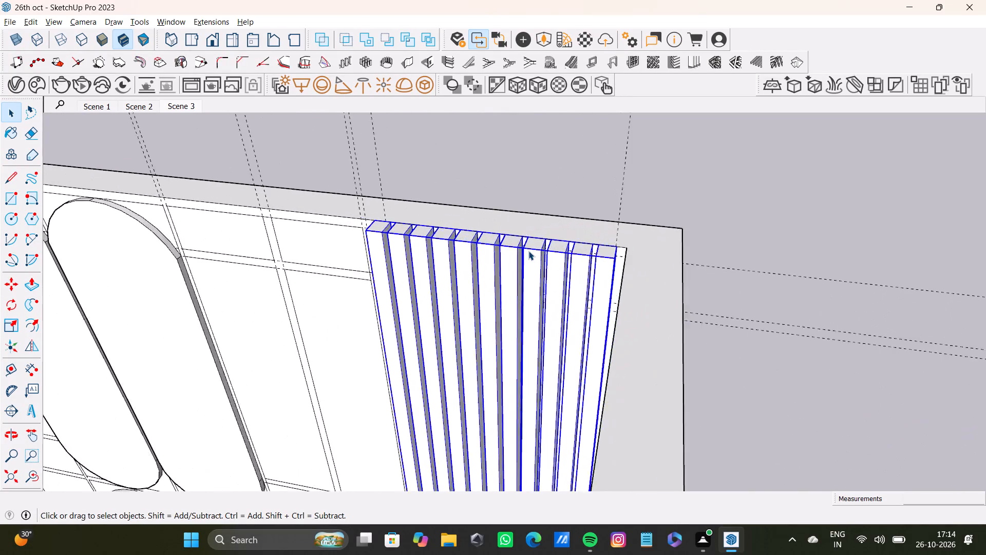
scroll(528, 251, up, 4)
scroll(528, 251, down, 20)
scroll(528, 251, down, 1)
middle_drag(528, 251, 644, 251)
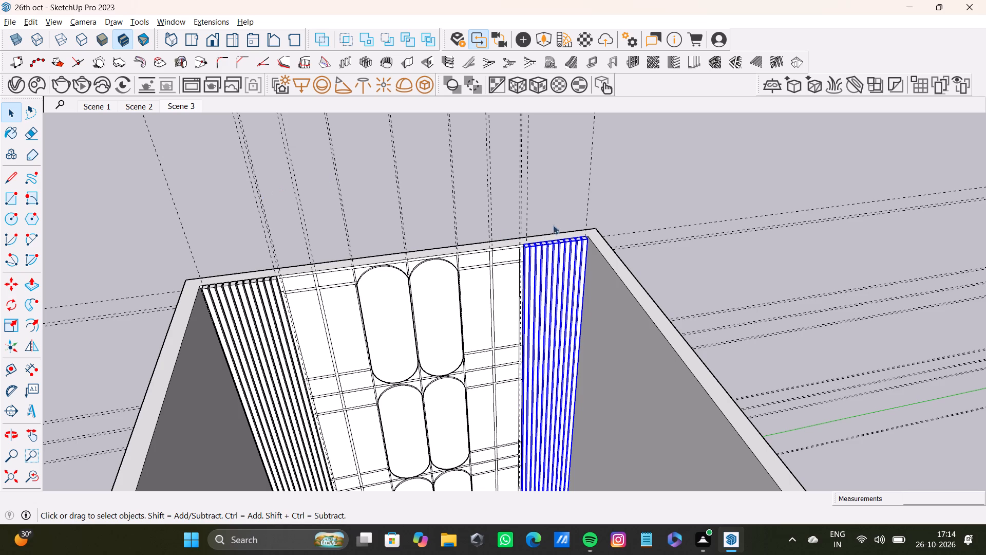
click(550, 199)
scroll(420, 260, down, 4)
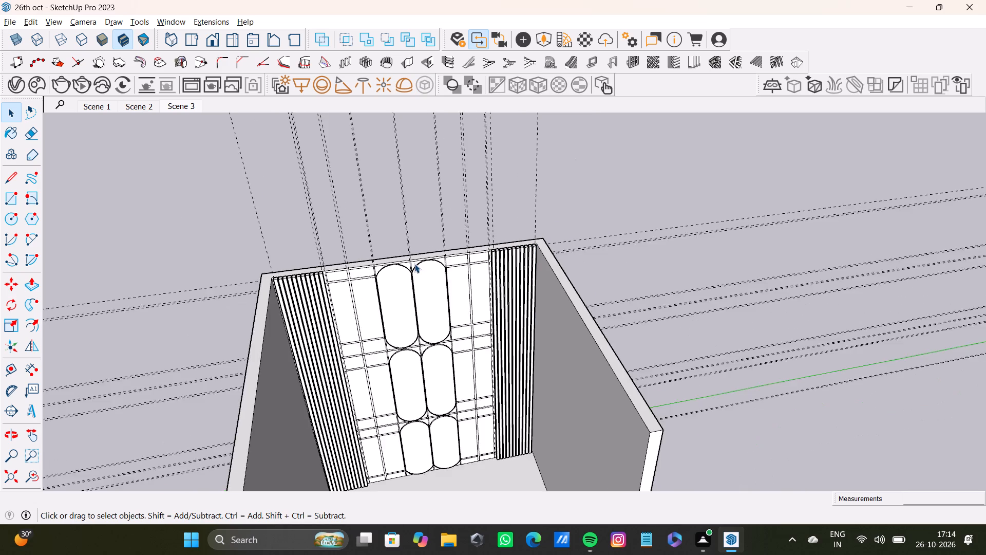
scroll(414, 264, down, 13)
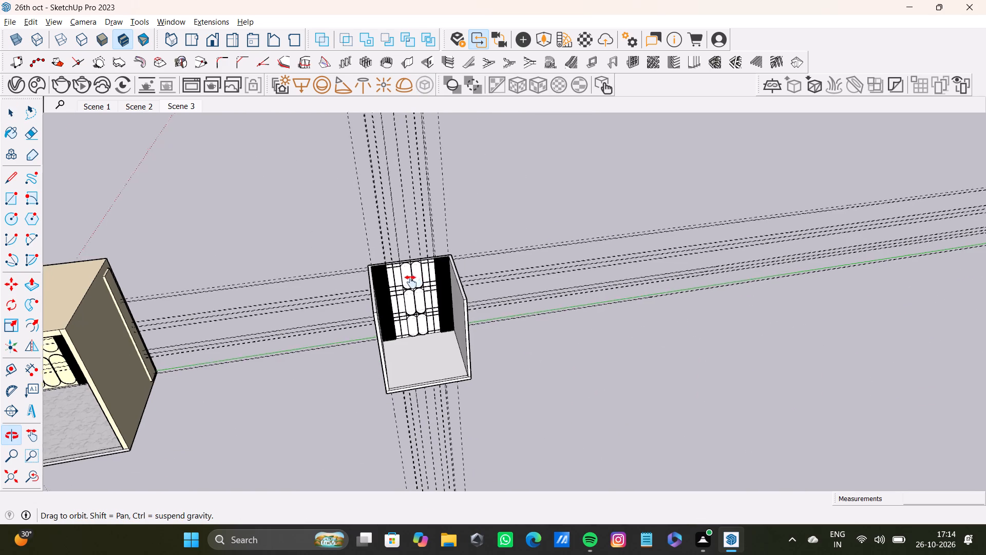
scroll(400, 265, up, 17)
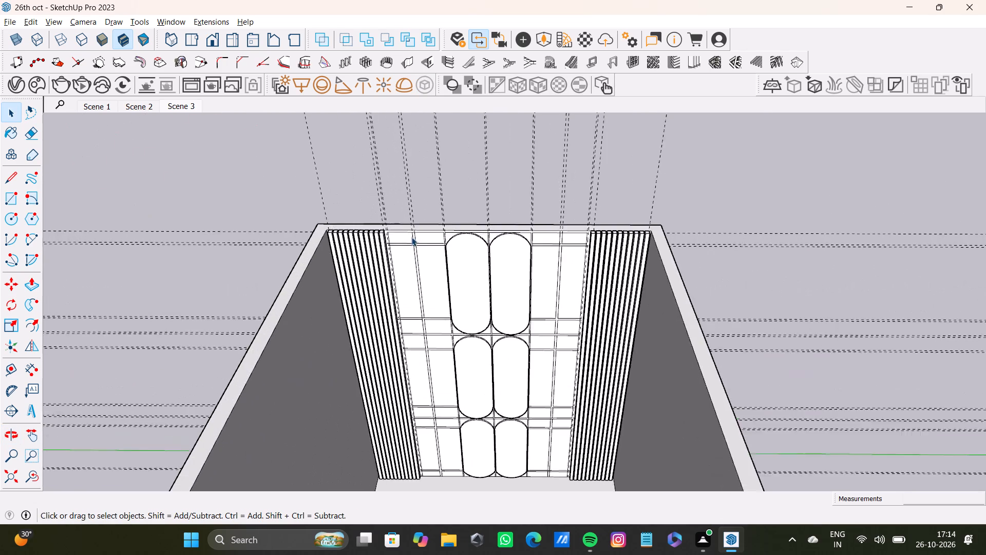
scroll(411, 237, up, 10)
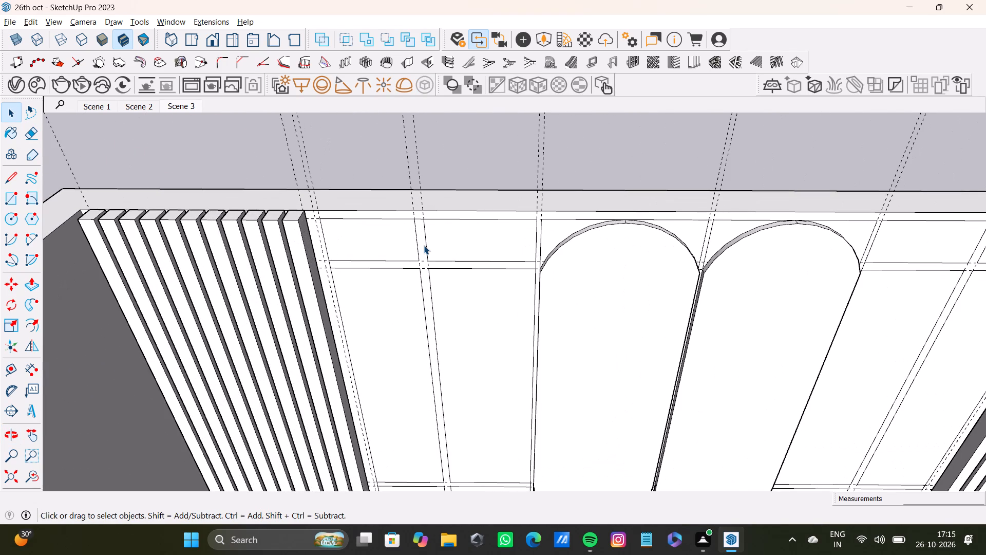
click(423, 250)
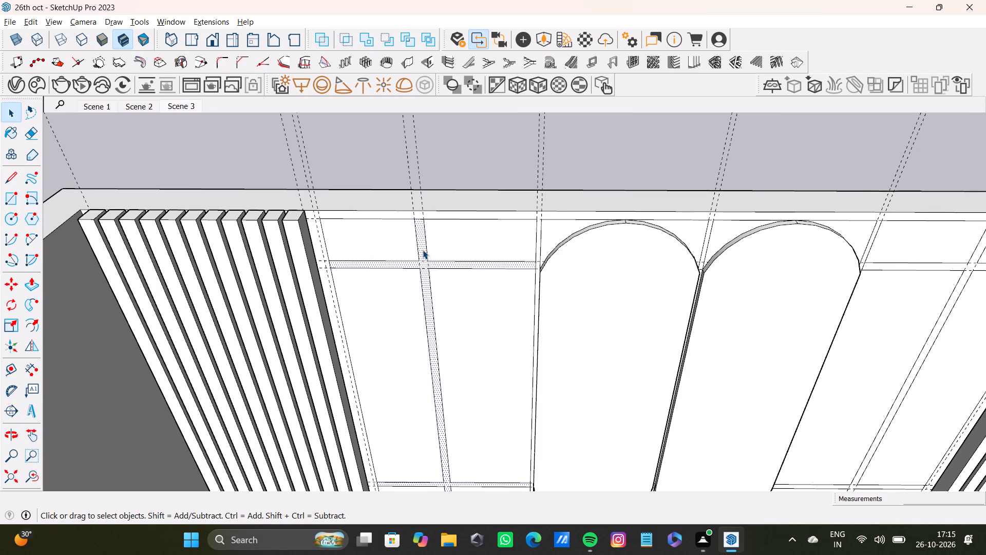
key(p)
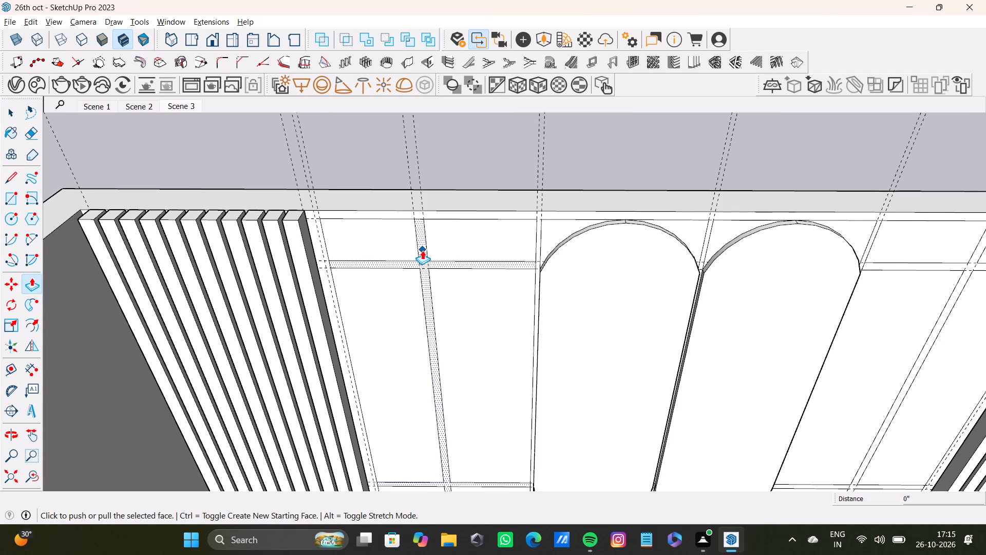
scroll(422, 250, up, 6)
click(422, 250)
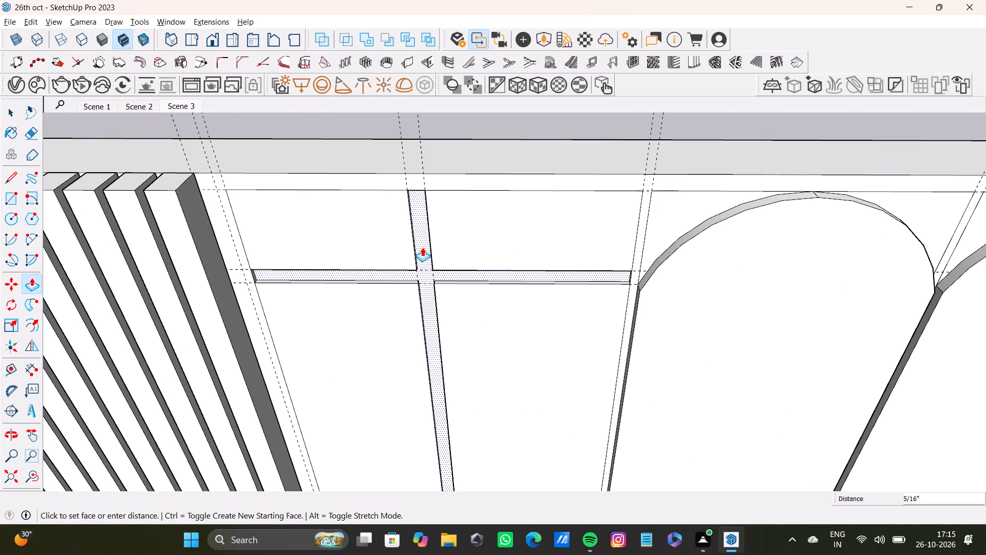
Push the middle row's cross-shaped strip face beside the left slat panel inward about 5/8" with Push/Pull.
scroll(422, 247, down, 9)
shift+middle_drag(421, 247, 403, 237)
shift+scroll(406, 245, down, 3)
shift+middle_drag(424, 287, 425, 197)
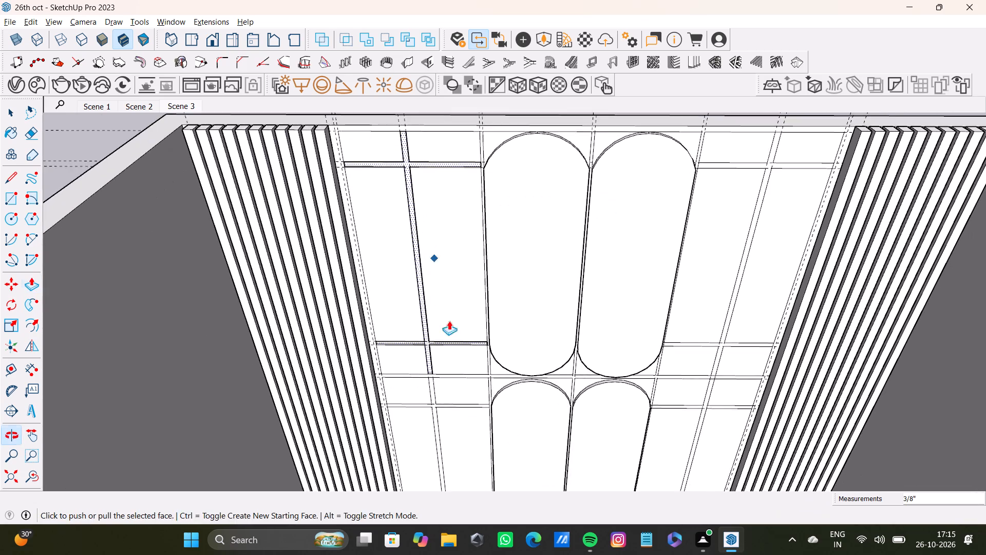
shift+scroll(451, 340, down, 2)
shift+middle_drag(451, 341, 448, 227)
shift+scroll(443, 287, up, 13)
key(space)
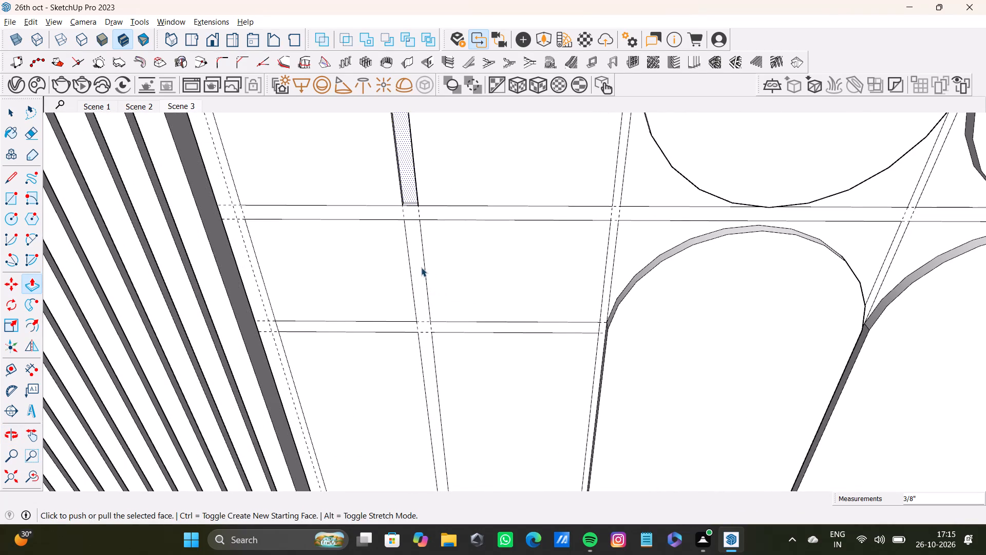
click(421, 267)
key(p)
drag(421, 267, 420, 262)
Push the lowest cross-shaped strip face beside the left slat panel inward about 5/8" with Push/Pull.
scroll(443, 358, down, 6)
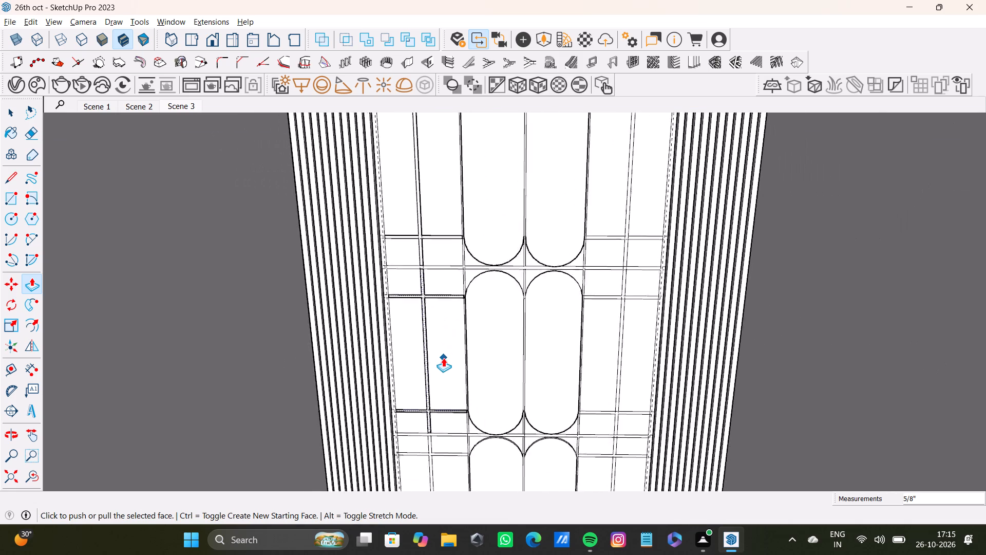
scroll(443, 358, down, 3)
scroll(438, 311, up, 9)
key(space)
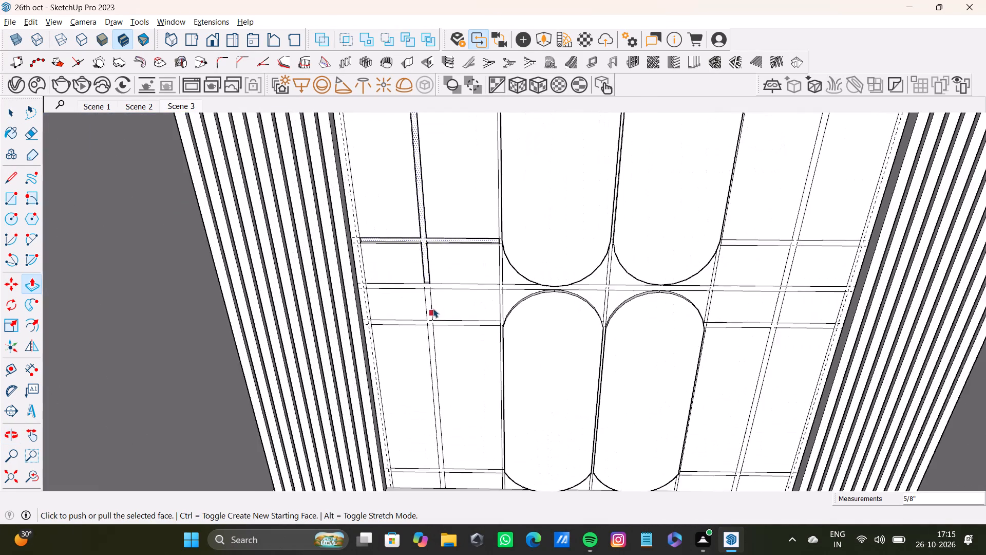
scroll(433, 308, up, 3)
click(428, 302)
key(p)
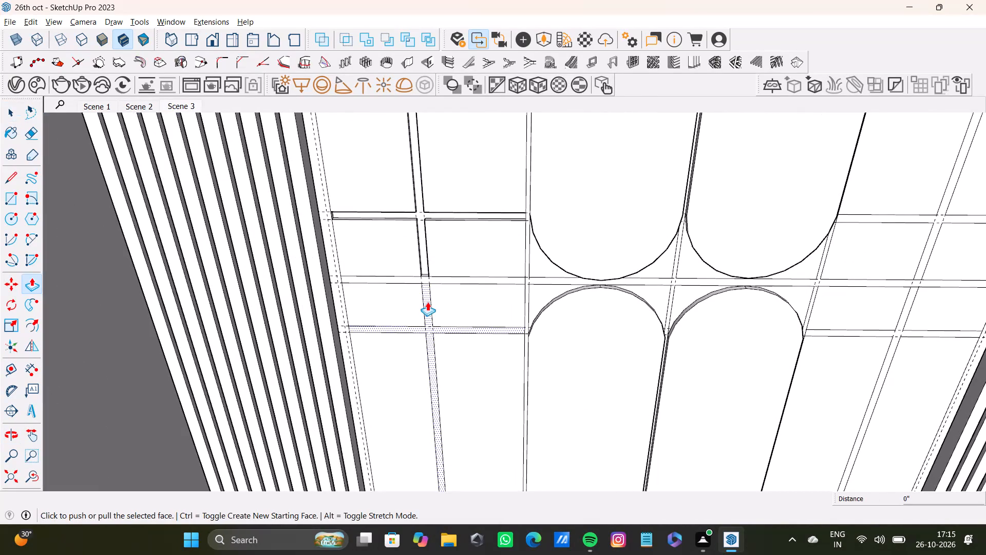
scroll(427, 302, up, 6)
drag(427, 302, 428, 297)
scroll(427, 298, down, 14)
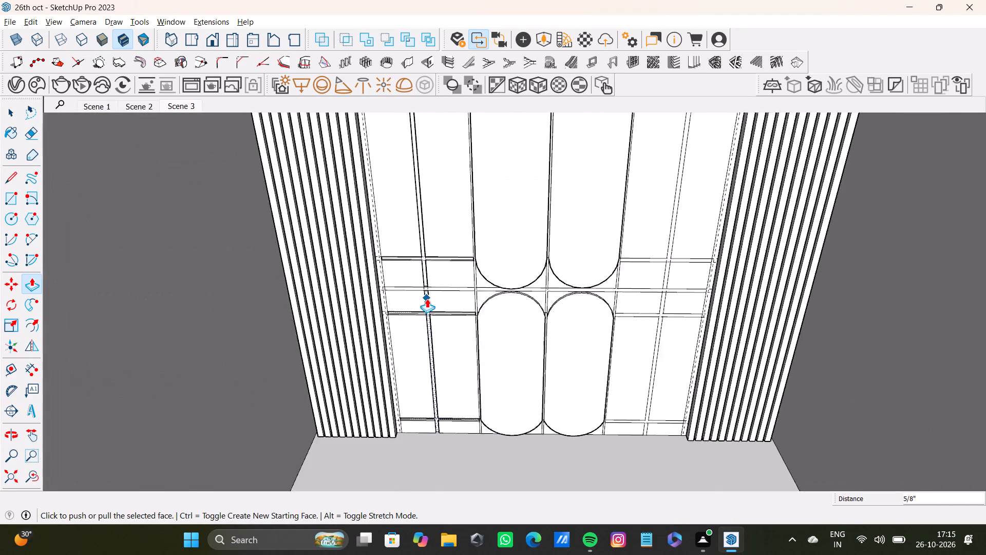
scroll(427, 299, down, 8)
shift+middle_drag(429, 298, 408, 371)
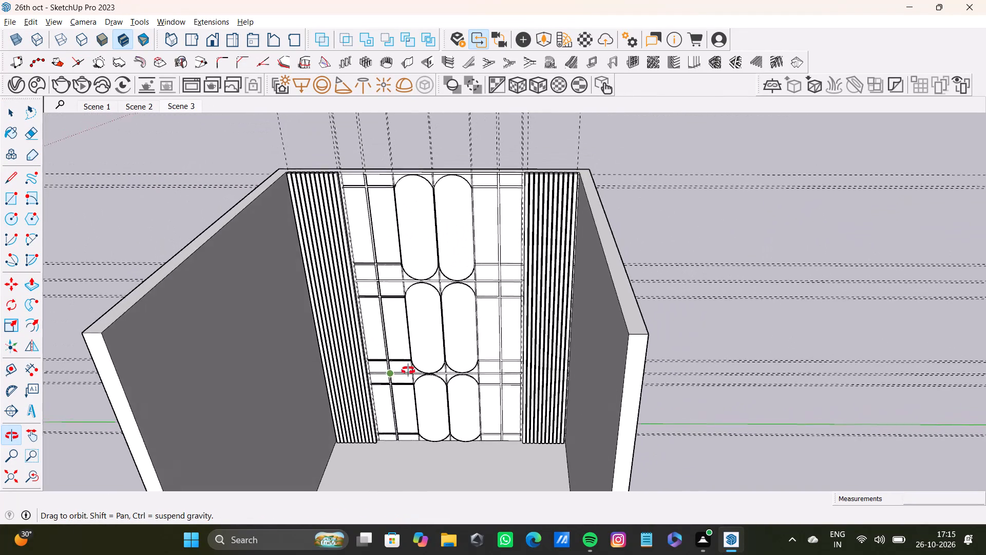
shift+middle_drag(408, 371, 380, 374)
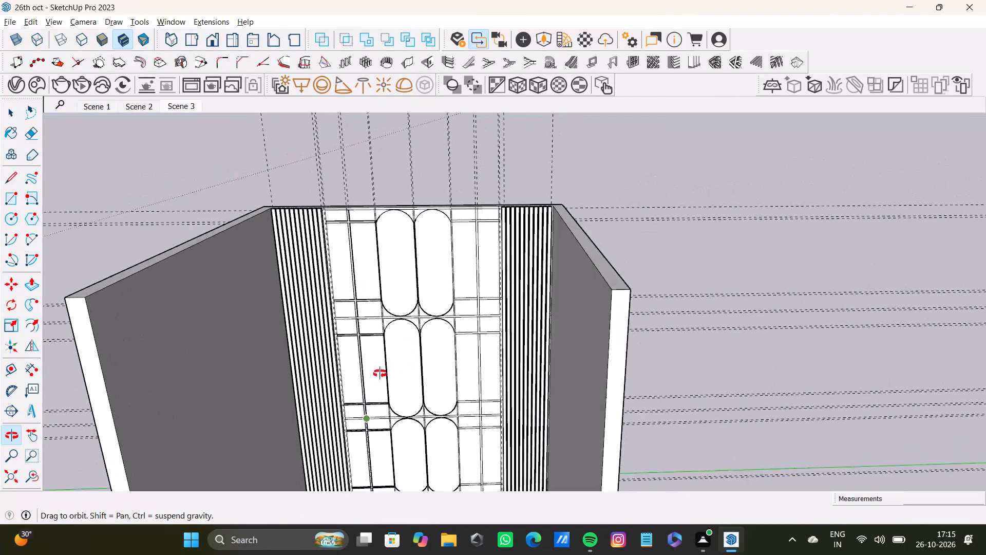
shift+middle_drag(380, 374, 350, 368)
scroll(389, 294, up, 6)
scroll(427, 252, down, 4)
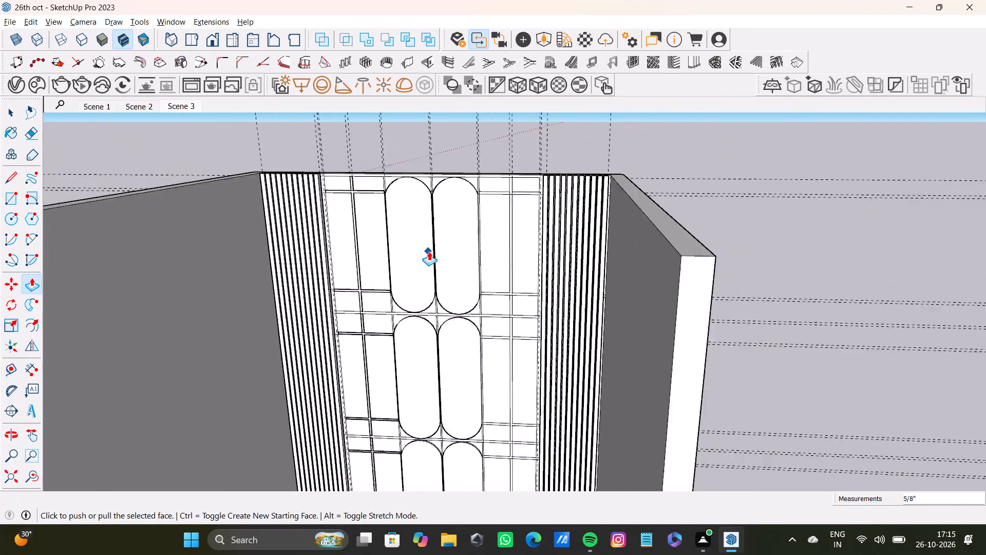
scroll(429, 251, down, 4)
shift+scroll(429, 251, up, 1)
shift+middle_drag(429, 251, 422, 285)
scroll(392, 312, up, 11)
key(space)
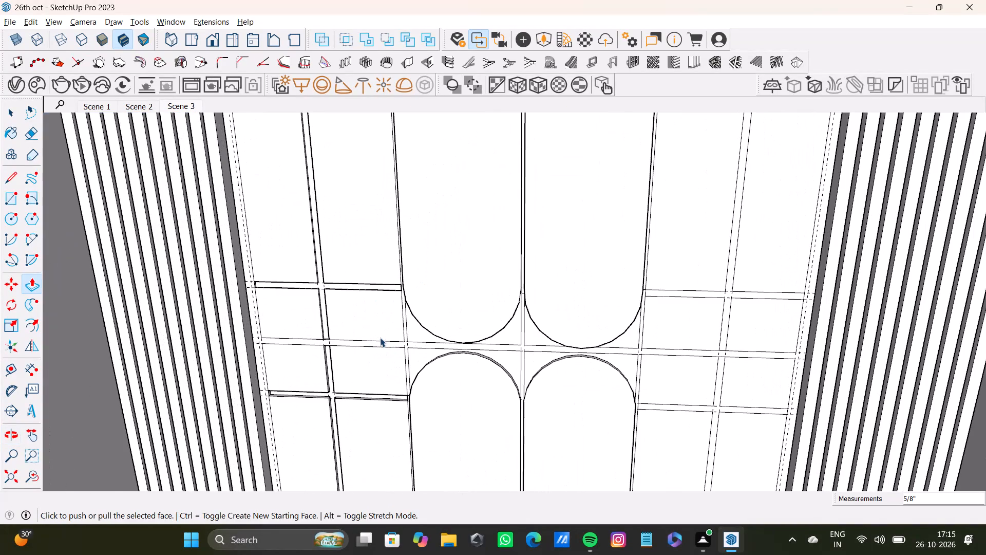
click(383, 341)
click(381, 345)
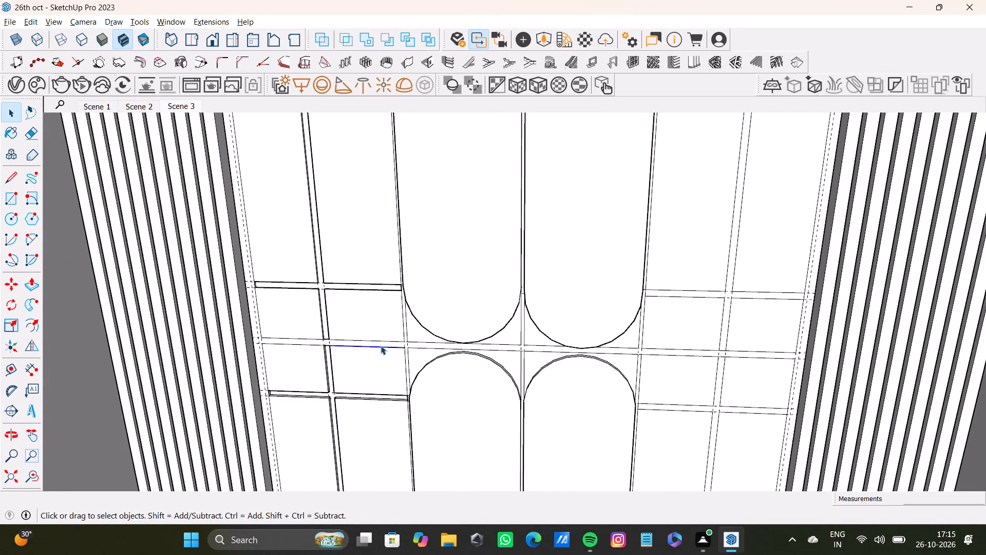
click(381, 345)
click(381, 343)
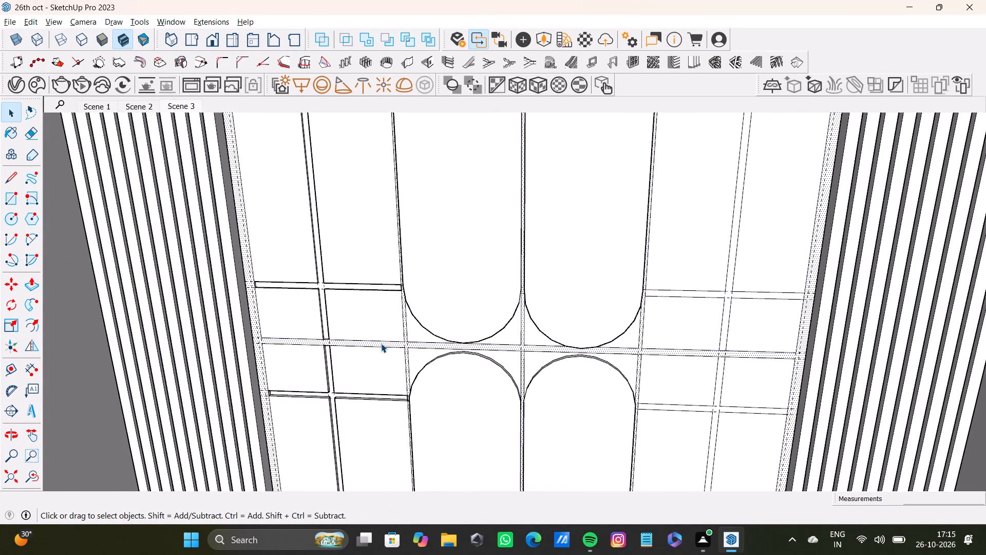
Push the uppermost cross-shaped strip face between the rounded panels and right slats inward about 7/8" with Push/Pull.
scroll(382, 341, down, 12)
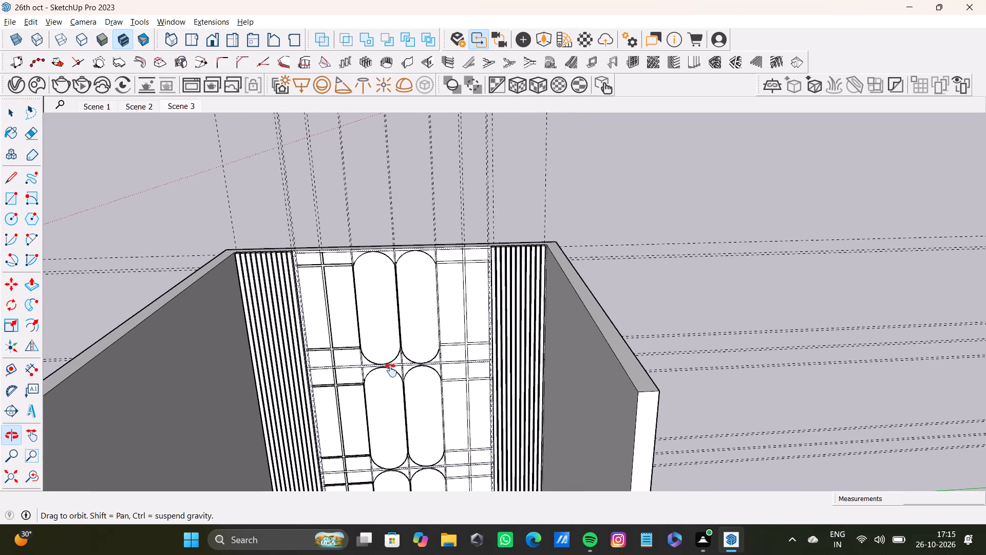
scroll(387, 296, up, 5)
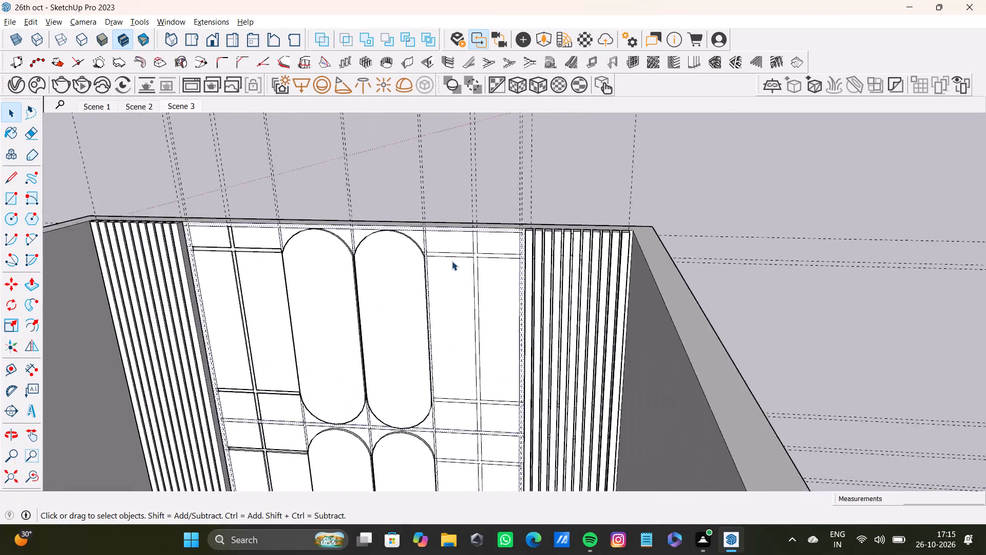
scroll(452, 261, up, 14)
key(space)
click(512, 260)
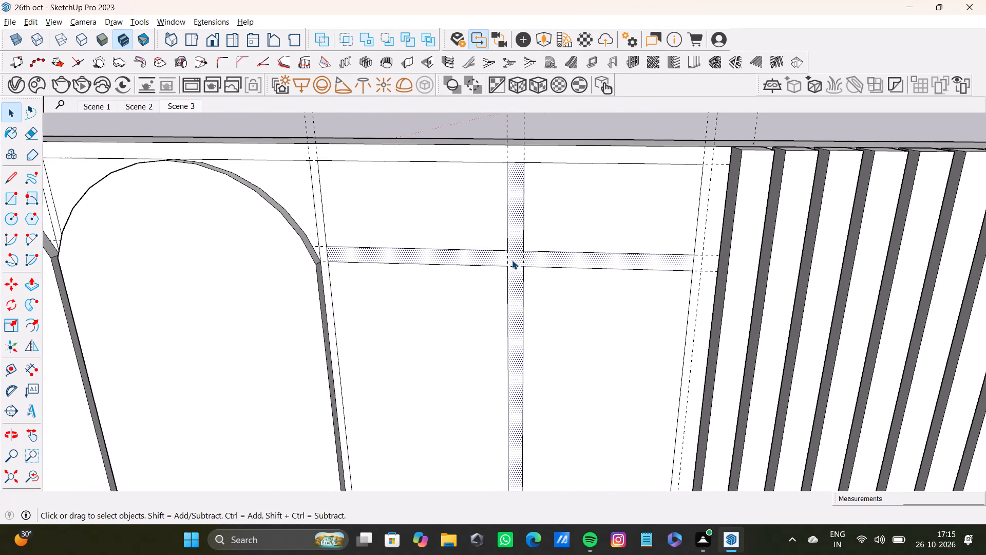
key(p)
drag(512, 260, 513, 255)
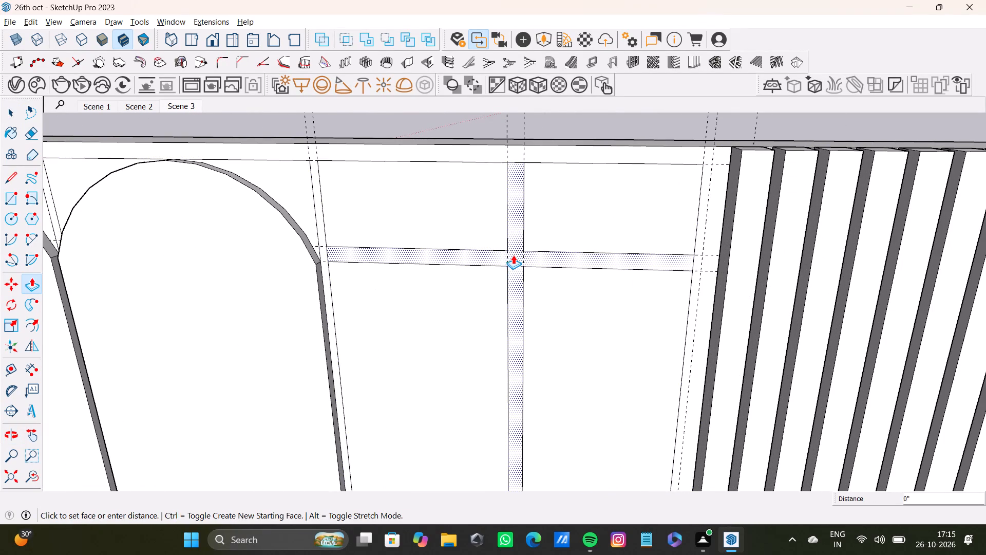
drag(513, 255, 516, 260)
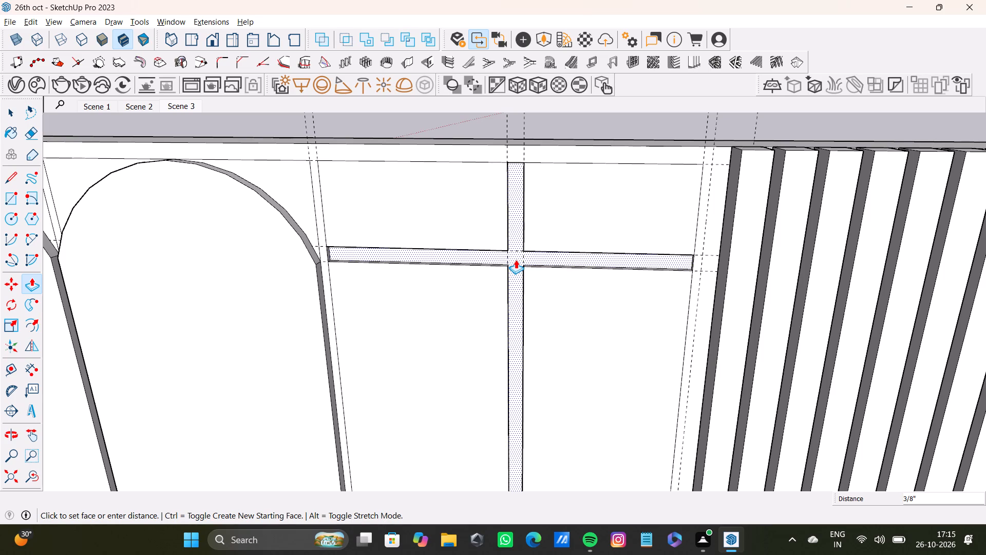
drag(516, 260, 517, 258)
Push the middle row's cross-shaped strip face beside the right slat panel inward about 15/16" with Push/Pull.
scroll(500, 282, down, 9)
shift+middle_drag(500, 280, 488, 160)
shift+scroll(487, 205, down, 7)
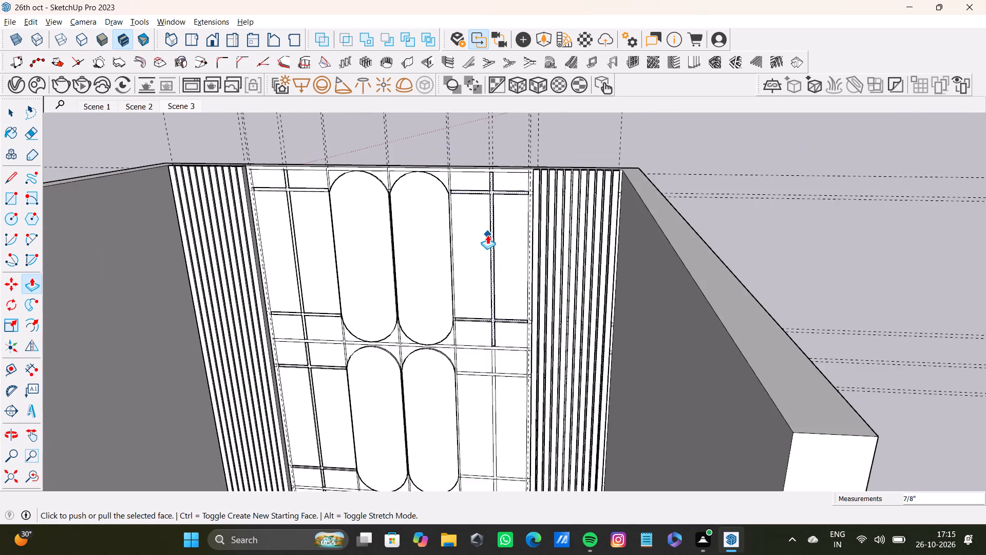
shift+middle_drag(488, 233, 496, 154)
shift+scroll(499, 179, up, 12)
key(space)
click(489, 383)
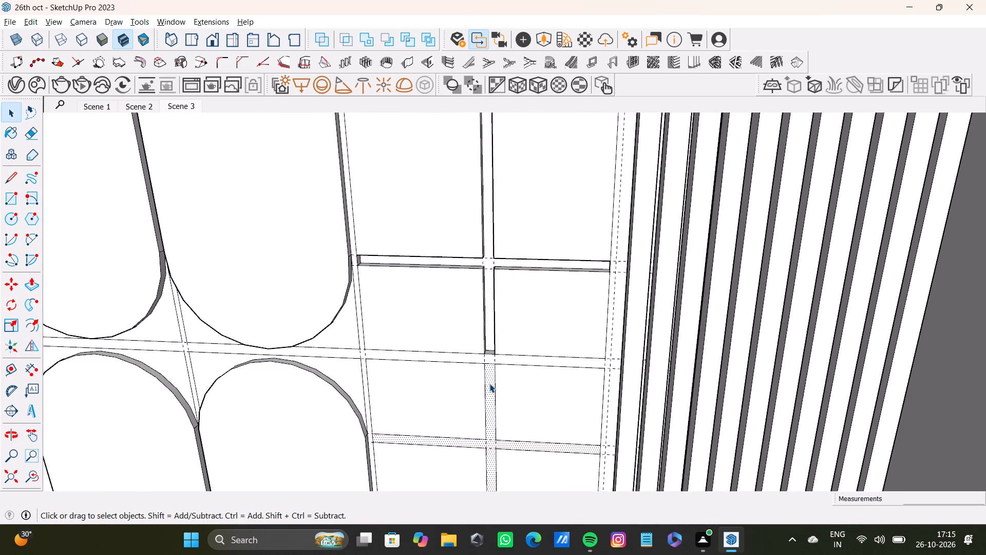
key(p)
drag(489, 383, 490, 379)
Push the lowest cross-shaped strip face beside the right slat panel inward about 5/8" with Push/Pull.
scroll(490, 379, down, 7)
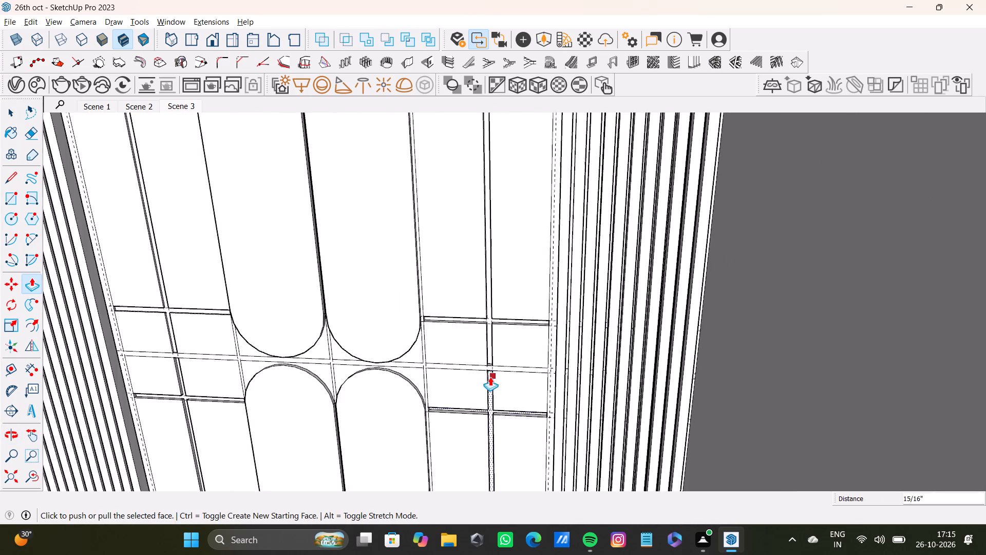
scroll(490, 377, down, 4)
middle_drag(490, 377, 492, 270)
scroll(483, 332, down, 4)
shift+middle_drag(484, 334, 484, 218)
scroll(484, 265, up, 11)
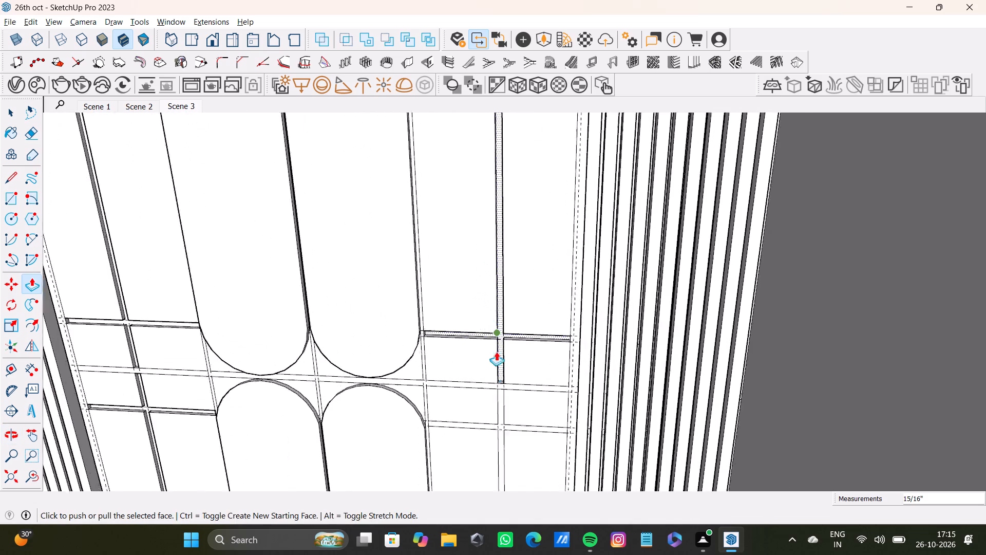
key(space)
click(501, 410)
key(p)
click(500, 410)
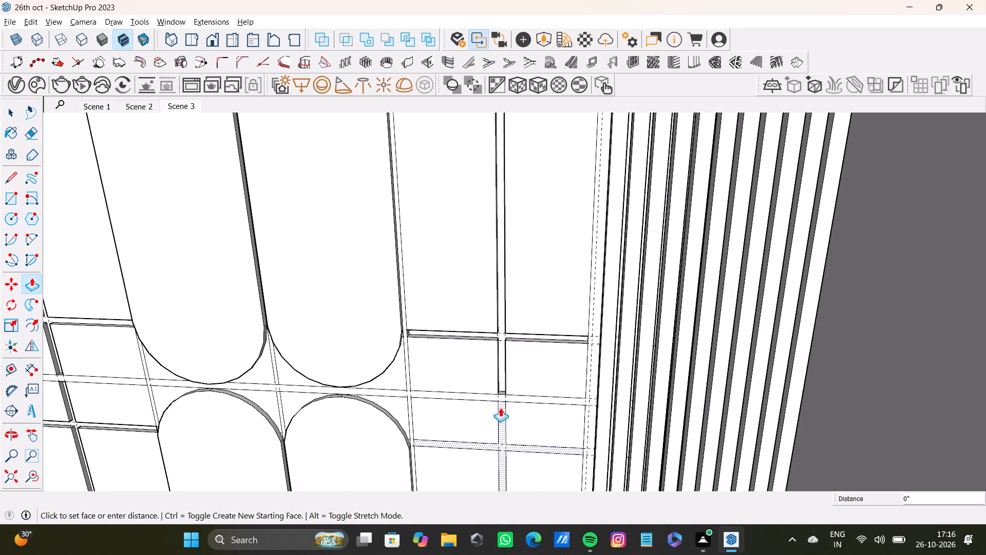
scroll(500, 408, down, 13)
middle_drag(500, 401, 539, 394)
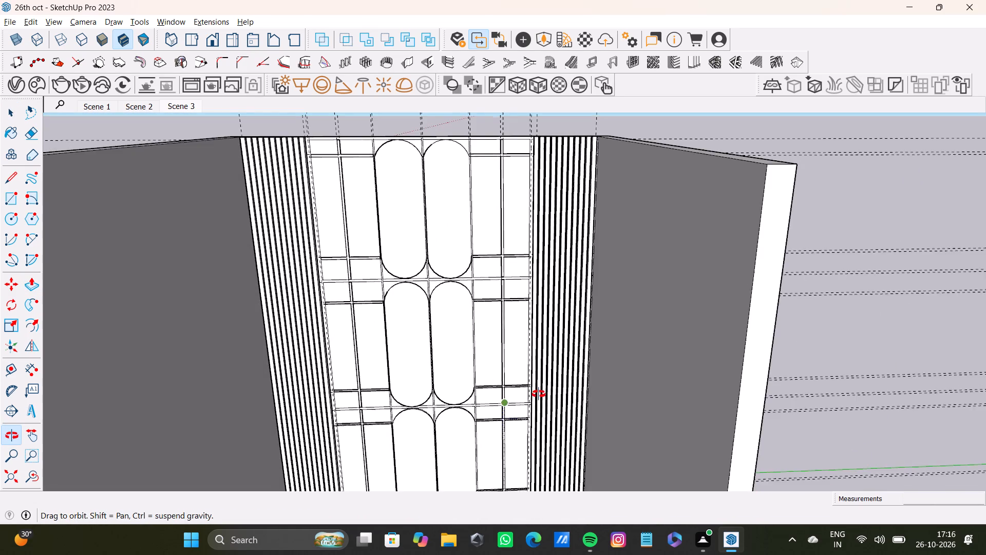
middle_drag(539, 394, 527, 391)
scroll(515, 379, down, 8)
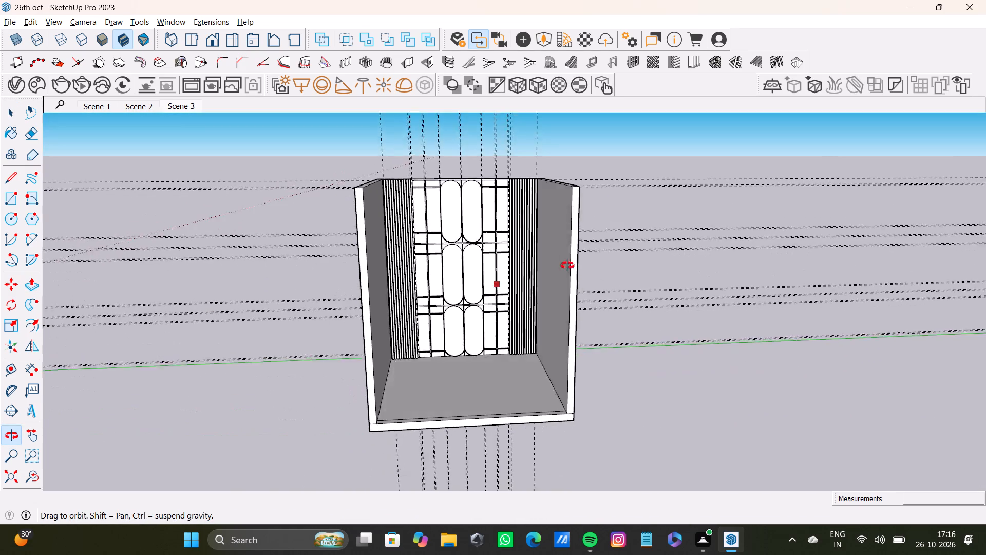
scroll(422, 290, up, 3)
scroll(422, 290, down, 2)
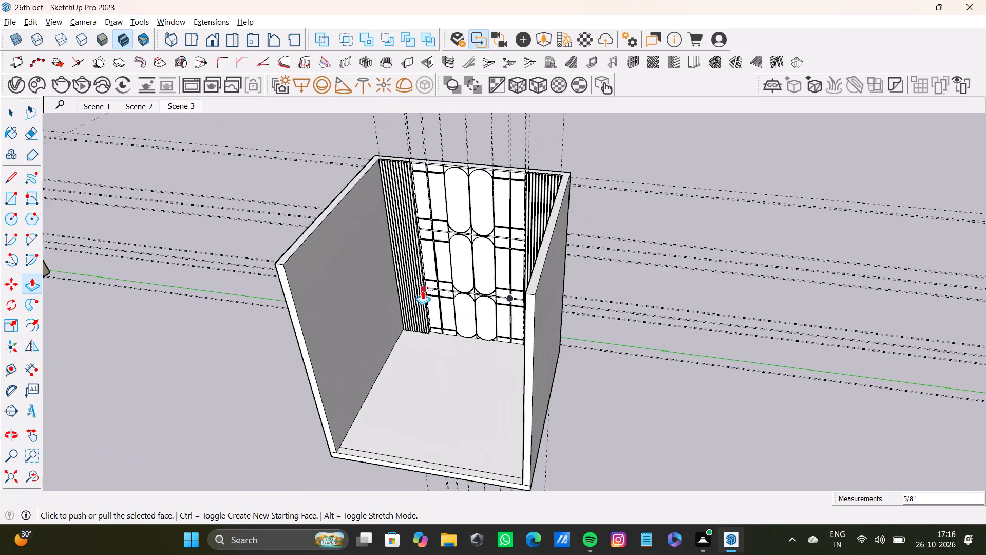
Examine the back wall's recessed strips from several angles and check the individual slats inside the left slat group.
middle_drag(418, 300, 584, 292)
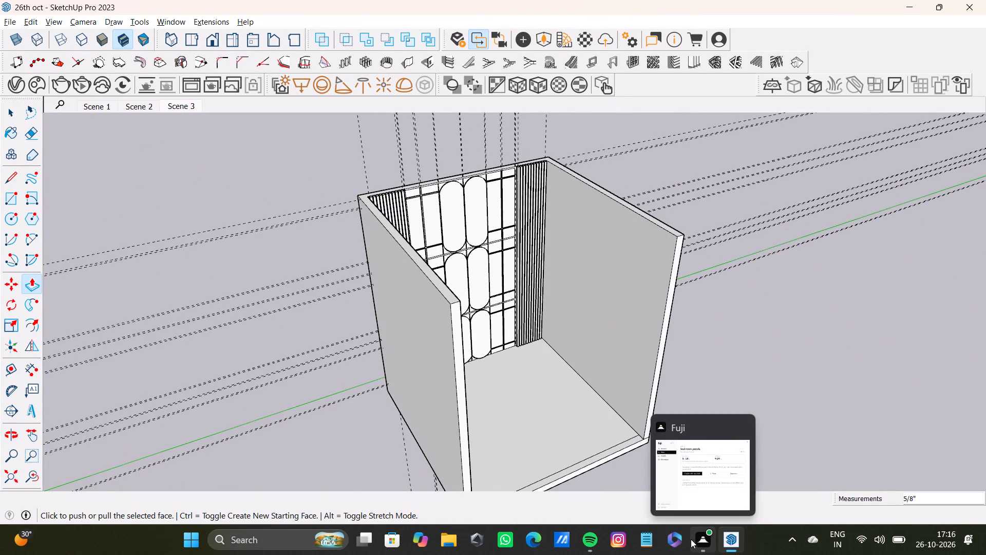
key(space)
scroll(489, 323, down, 4)
middle_drag(583, 291, 286, 296)
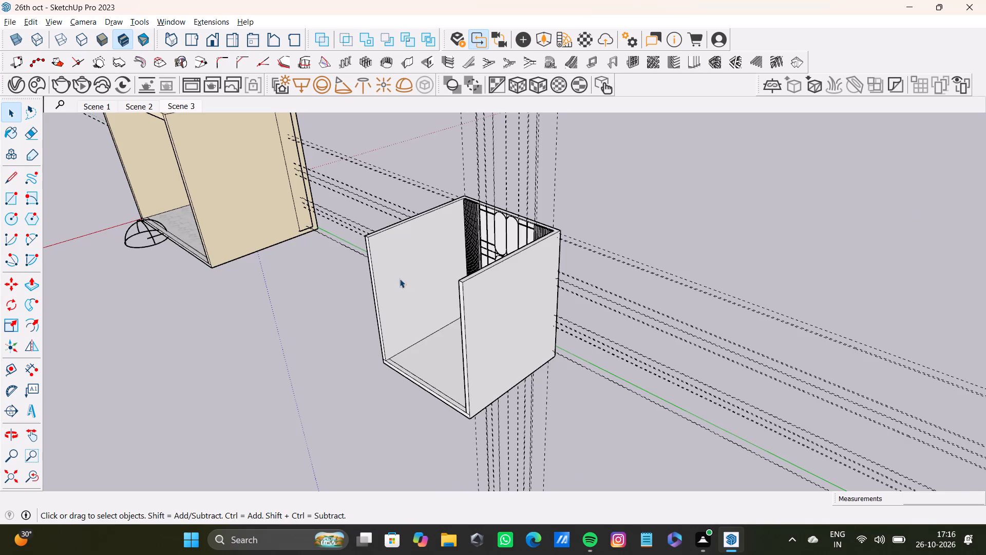
middle_drag(396, 281, 473, 212)
scroll(466, 204, up, 3)
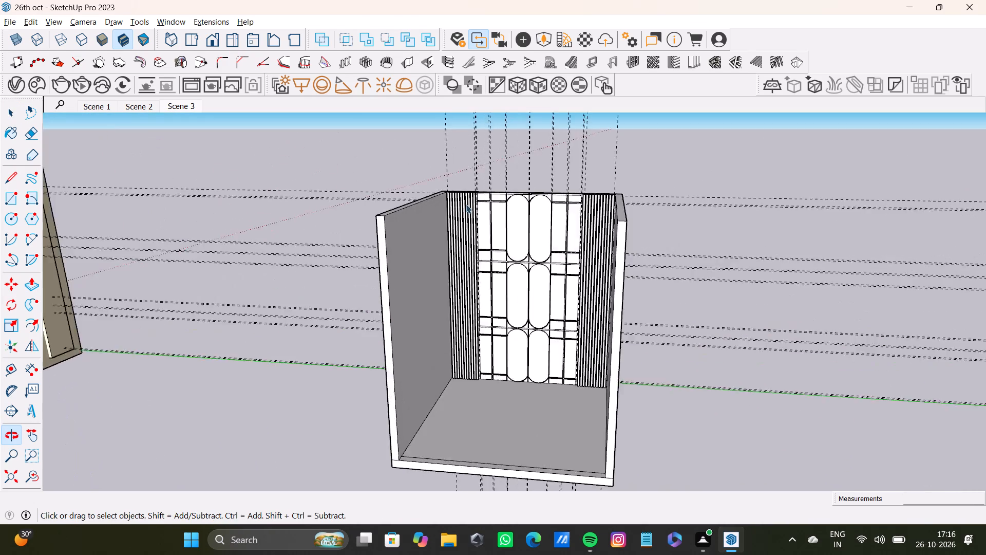
scroll(466, 204, up, 13)
middle_drag(457, 188, 432, 286)
scroll(432, 286, up, 7)
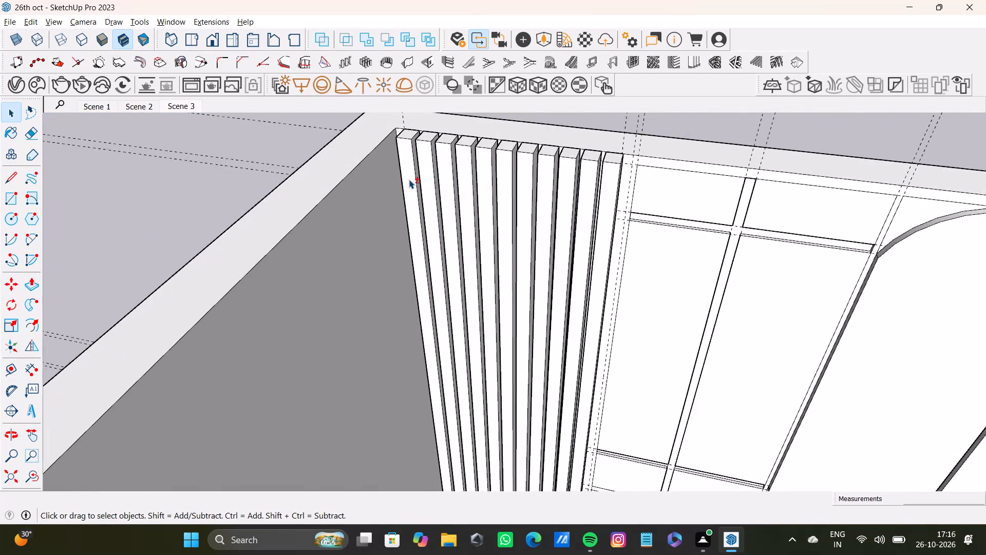
shift+scroll(409, 179, down, 7)
shift+scroll(409, 179, up, 5)
shift+scroll(409, 159, down, 1)
shift+scroll(409, 159, up, 7)
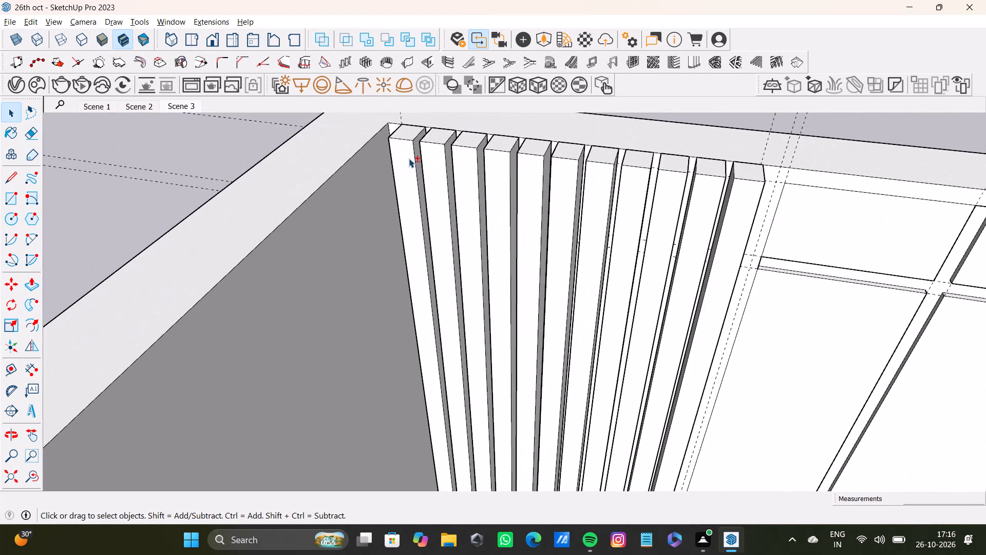
shift+double_click(409, 158)
shift+triple_click(404, 155)
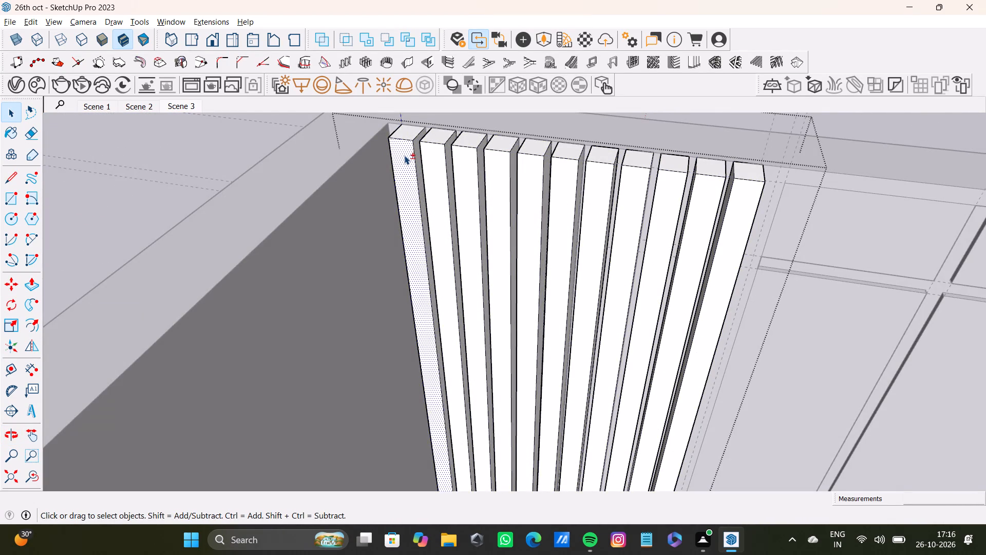
shift+triple_click(433, 153)
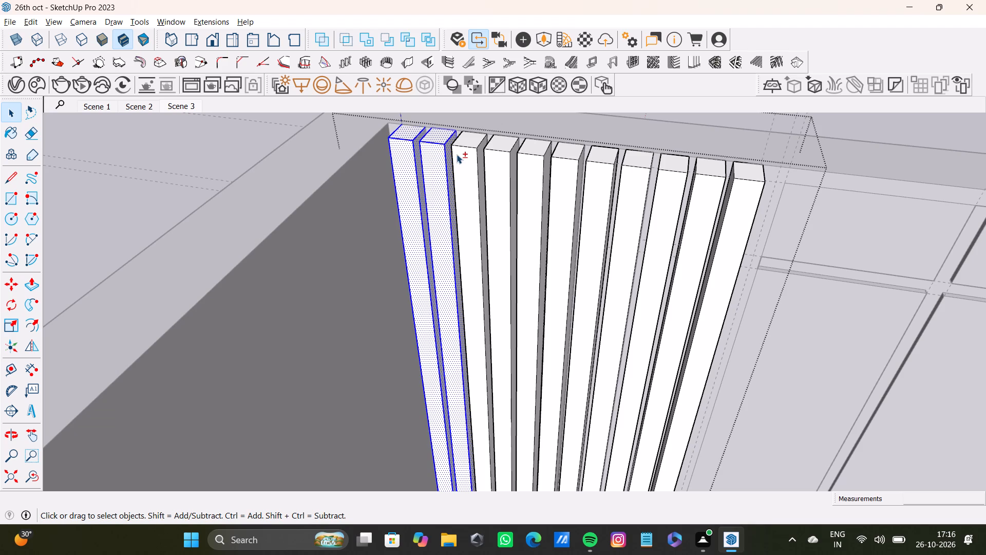
shift+double_click(459, 161)
click(216, 147)
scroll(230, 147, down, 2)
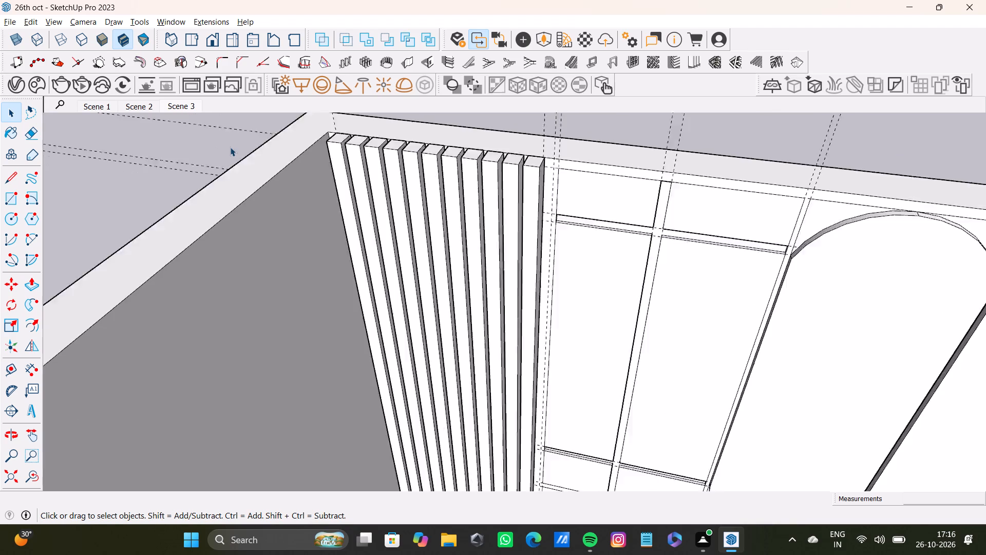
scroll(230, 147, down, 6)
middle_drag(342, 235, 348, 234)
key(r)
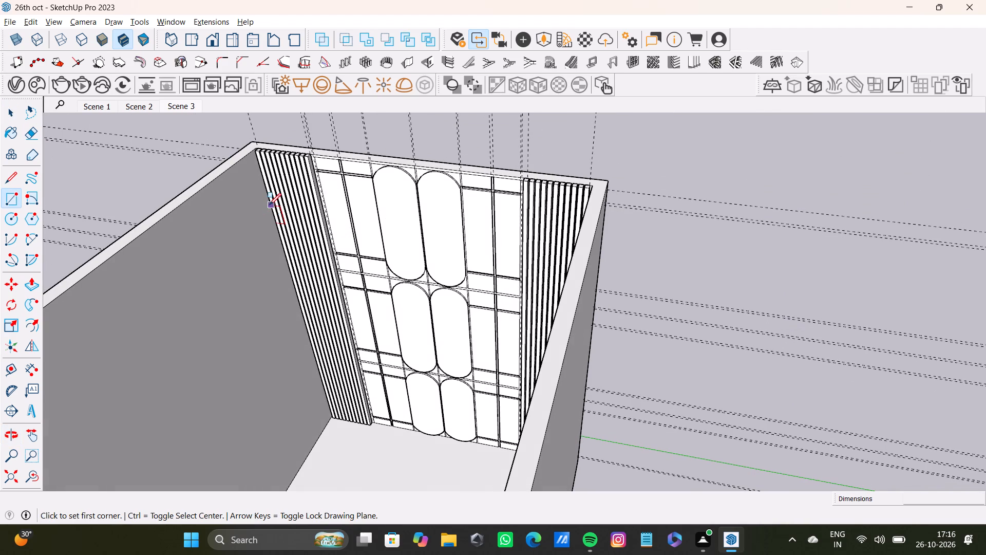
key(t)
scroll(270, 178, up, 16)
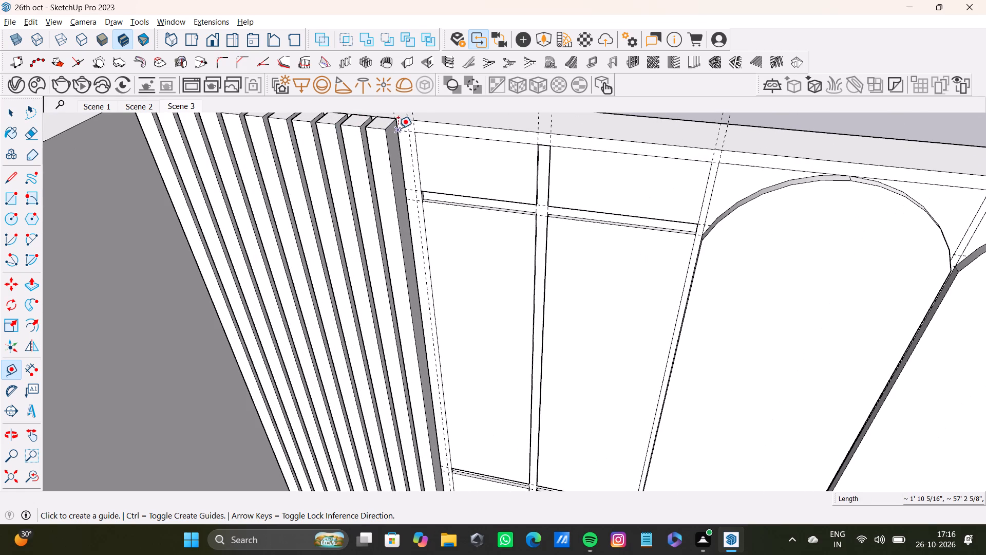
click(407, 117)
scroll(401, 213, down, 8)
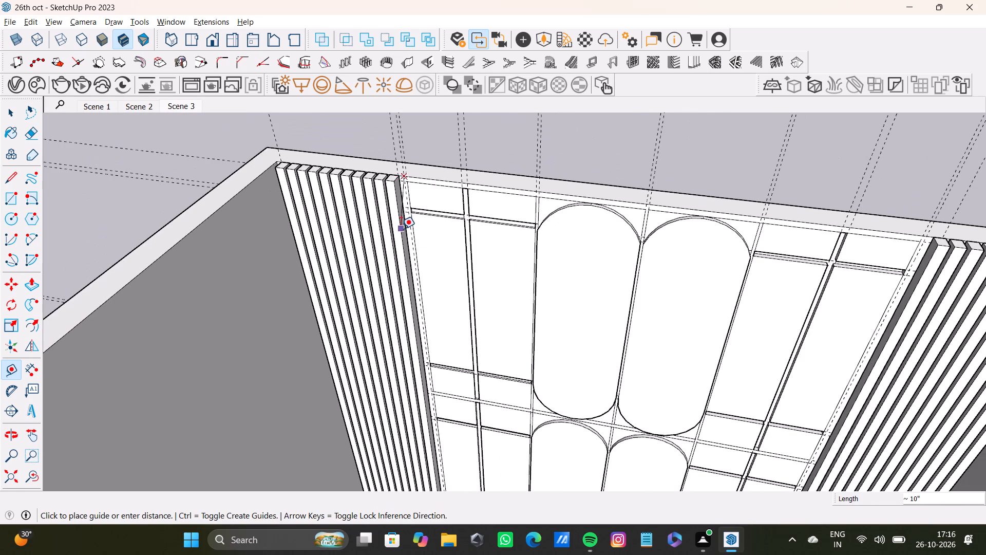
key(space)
Place a horizontal Tape Measure guide from the wall top beside the left slat panel down to the lowest row's upper cross-strip edge.
key(t)
scroll(389, 171, up, 9)
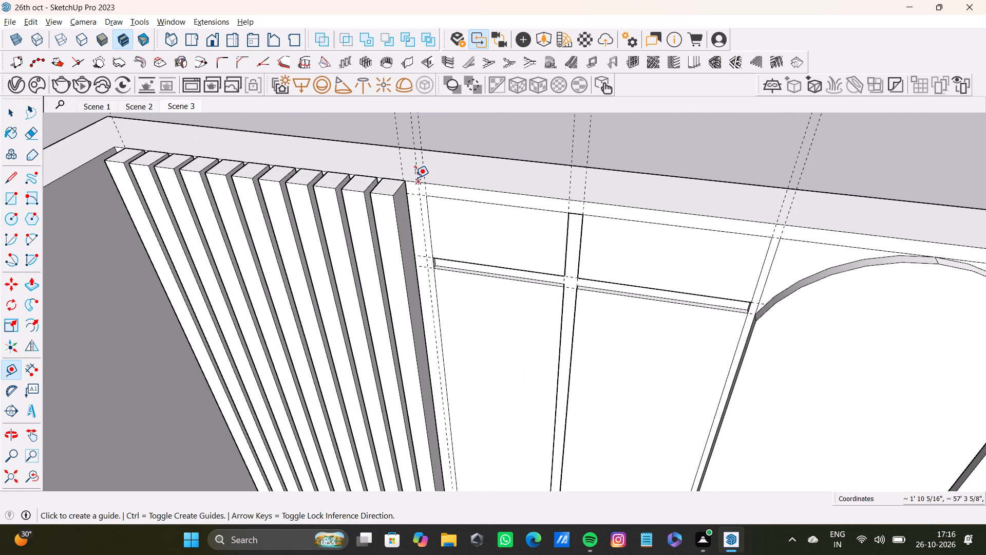
click(413, 180)
scroll(432, 243, down, 13)
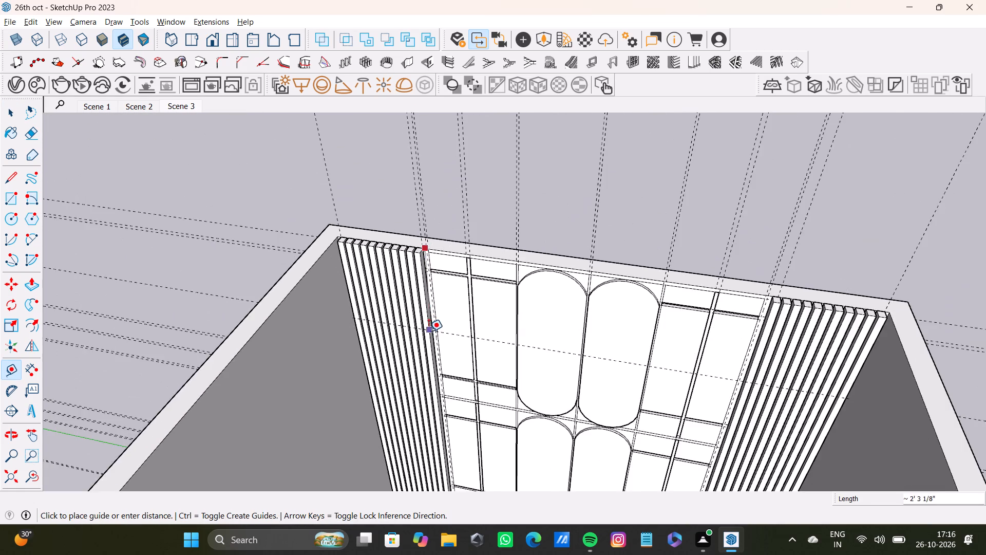
middle_drag(429, 331, 439, 248)
scroll(450, 317, down, 4)
middle_drag(449, 344, 446, 134)
scroll(437, 216, up, 5)
middle_drag(432, 317, 431, 234)
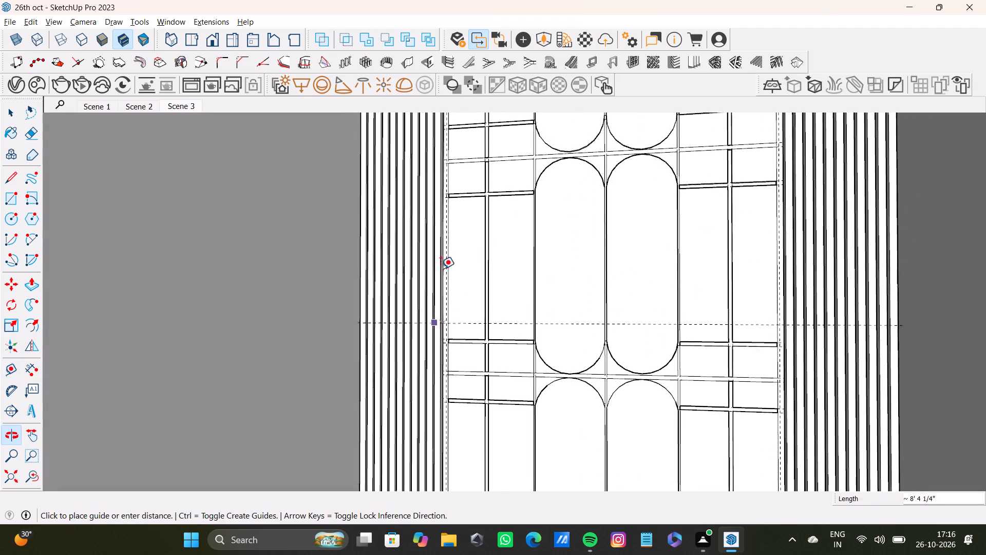
scroll(470, 349, down, 2)
middle_drag(463, 363, 471, 280)
scroll(432, 247, up, 7)
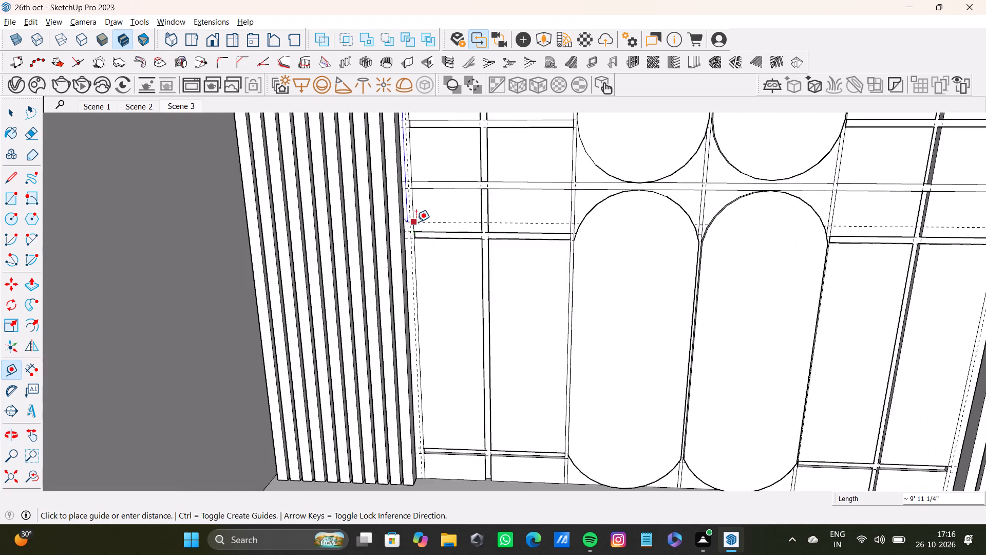
scroll(416, 222, up, 6)
click(404, 240)
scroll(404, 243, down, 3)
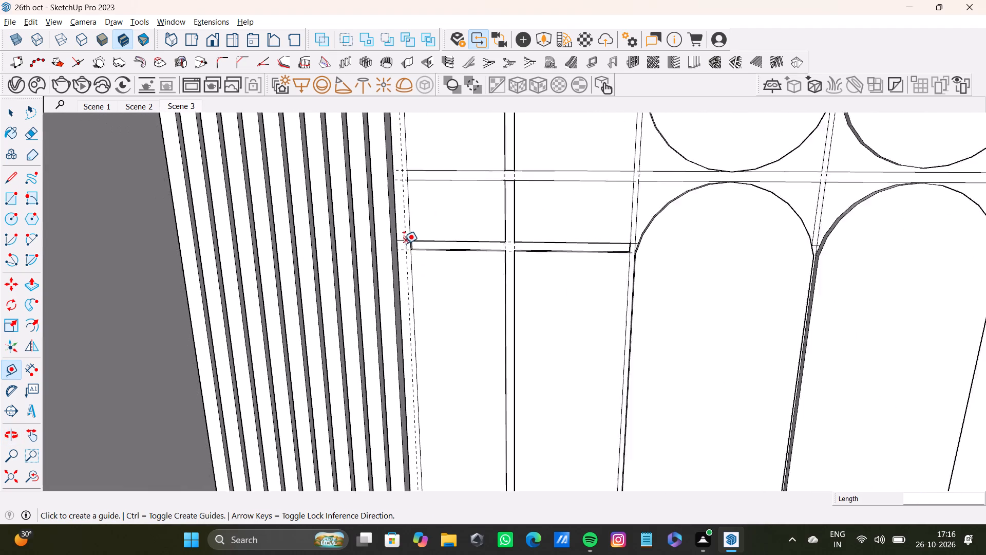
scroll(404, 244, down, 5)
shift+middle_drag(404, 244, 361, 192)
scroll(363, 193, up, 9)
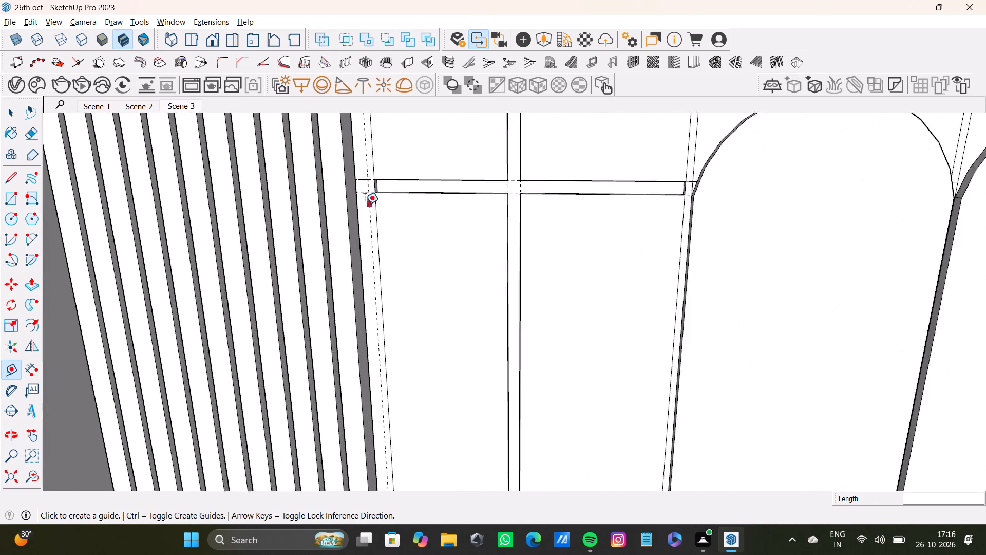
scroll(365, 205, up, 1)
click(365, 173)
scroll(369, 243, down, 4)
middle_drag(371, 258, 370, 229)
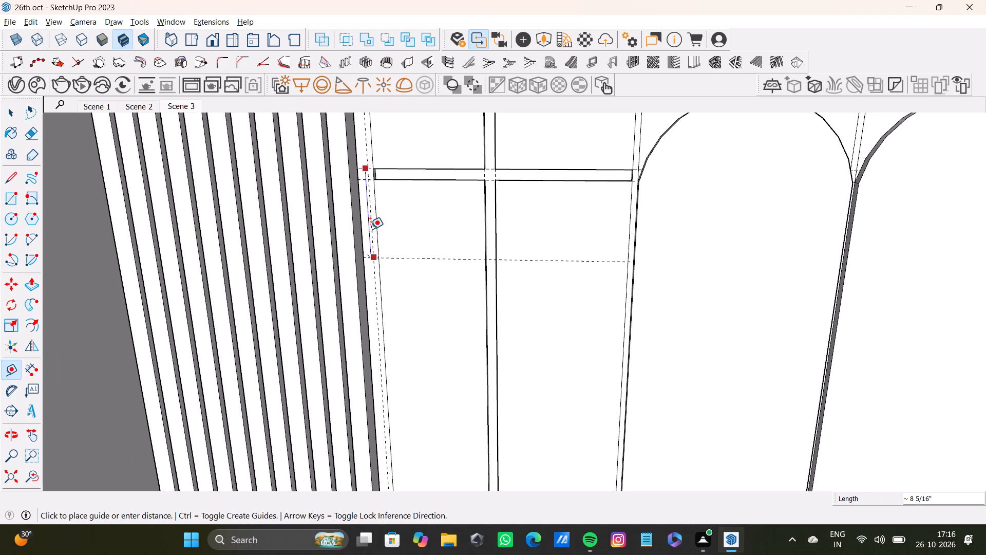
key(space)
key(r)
Place a horizontal guide a short distance below the upper cross strip of the lowest row, measured beside the left slat panel.
key(t)
scroll(334, 180, up, 6)
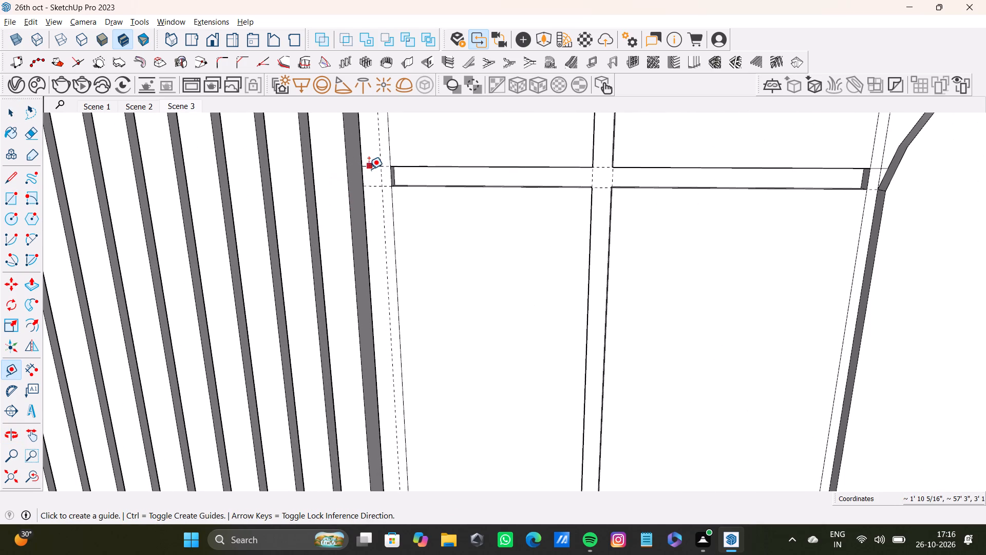
click(371, 165)
scroll(396, 274, down, 9)
middle_drag(393, 299, 389, 248)
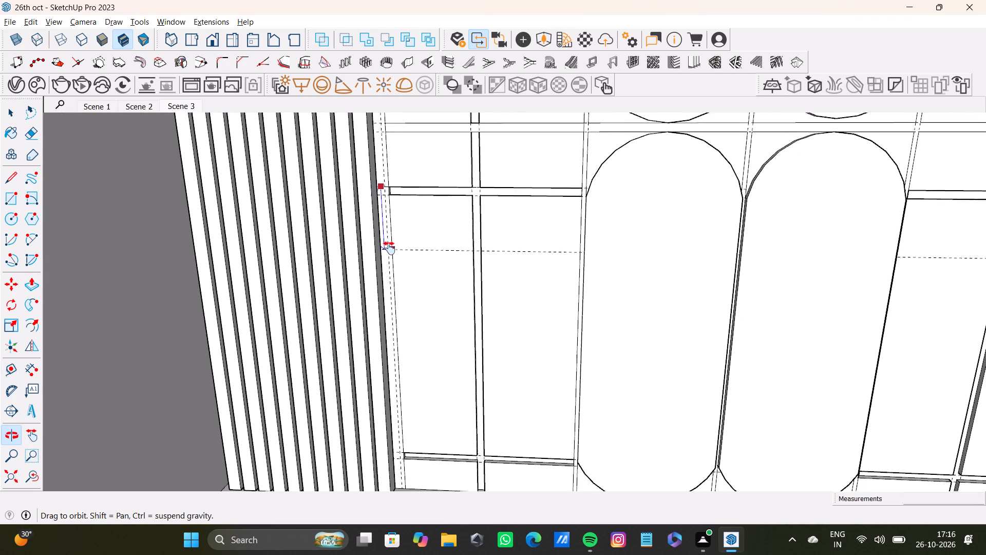
middle_drag(389, 248, 378, 238)
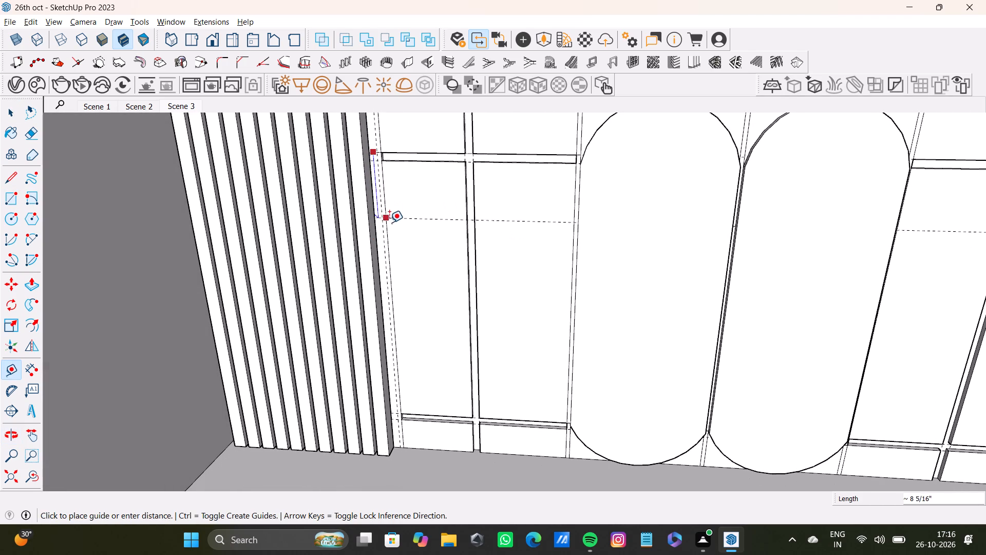
click(386, 228)
Place a vertical guide about 2' 1 1/8" from the left slat panel's outer edge, at the guide crossing beside its inner edge.
scroll(378, 232, down, 5)
middle_drag(378, 232, 397, 219)
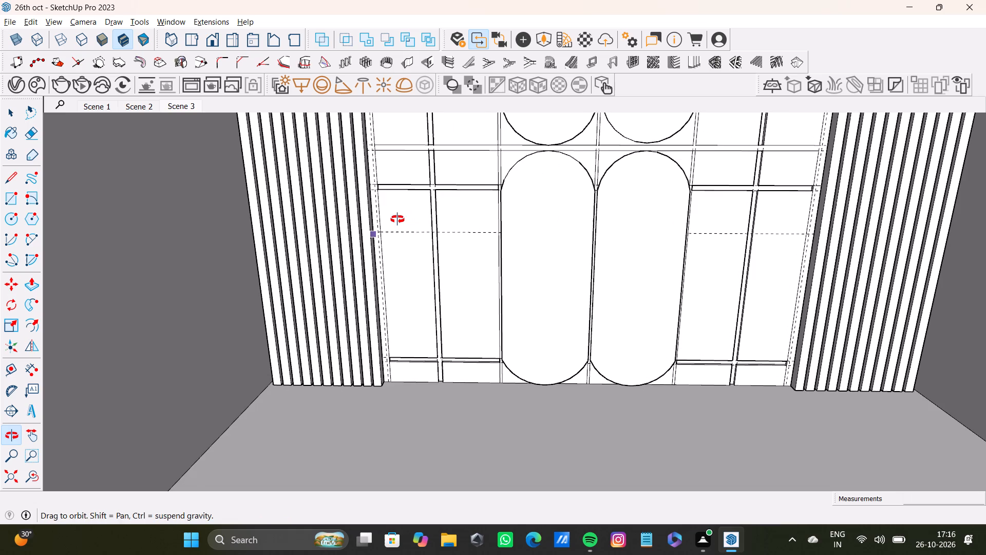
middle_drag(397, 219, 365, 220)
scroll(292, 239, up, 10)
middle_drag(297, 243, 420, 226)
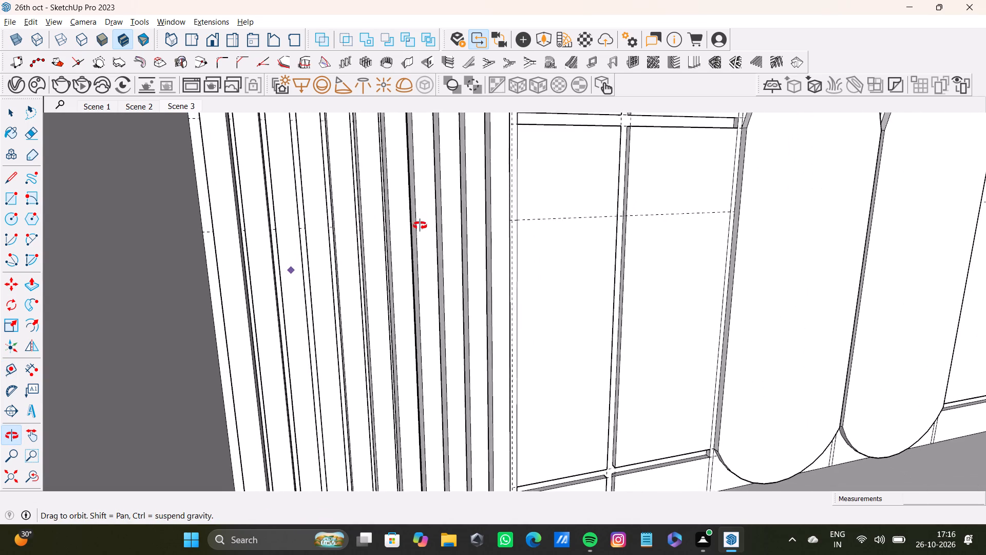
middle_drag(420, 226, 383, 239)
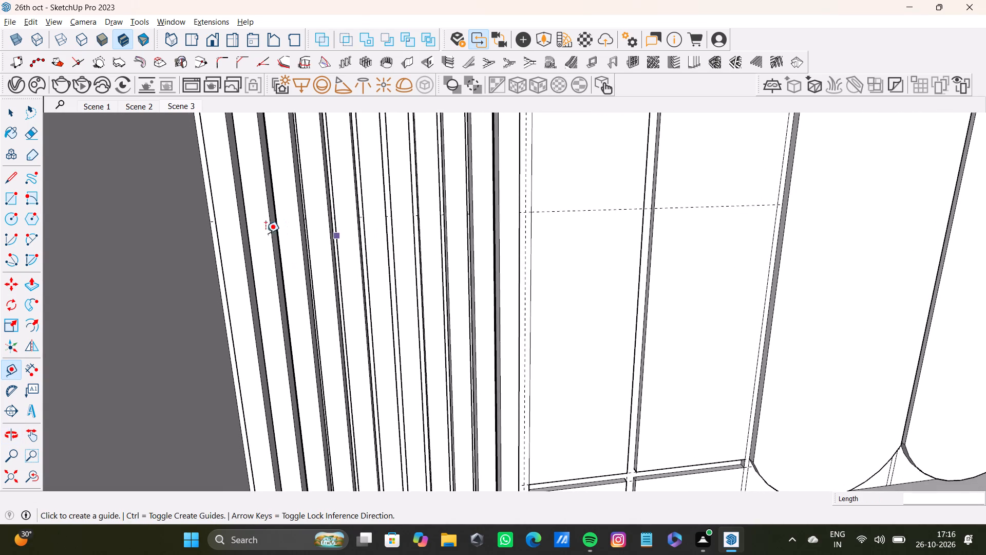
key(t)
scroll(205, 224, up, 2)
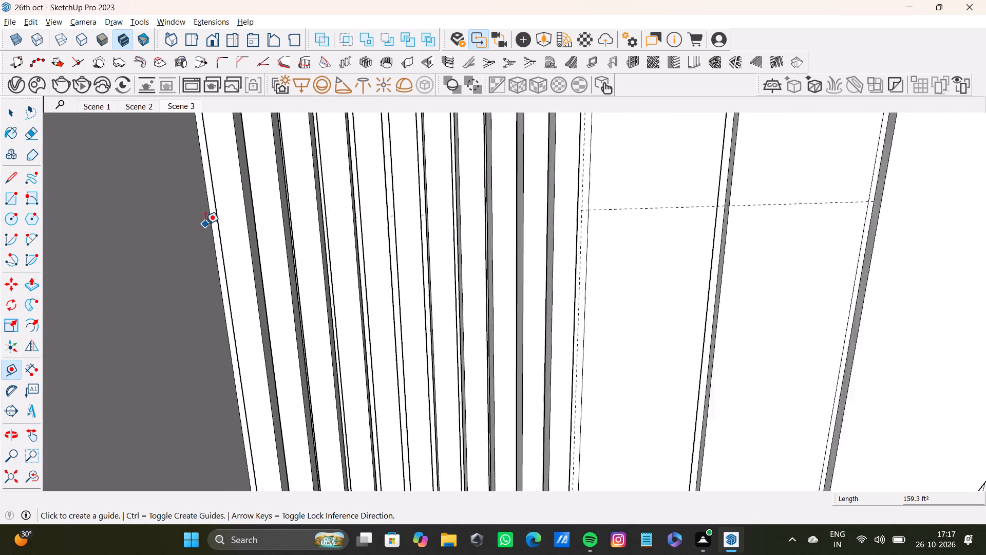
scroll(205, 224, up, 4)
middle_drag(205, 224, 232, 224)
scroll(222, 227, up, 1)
click(206, 229)
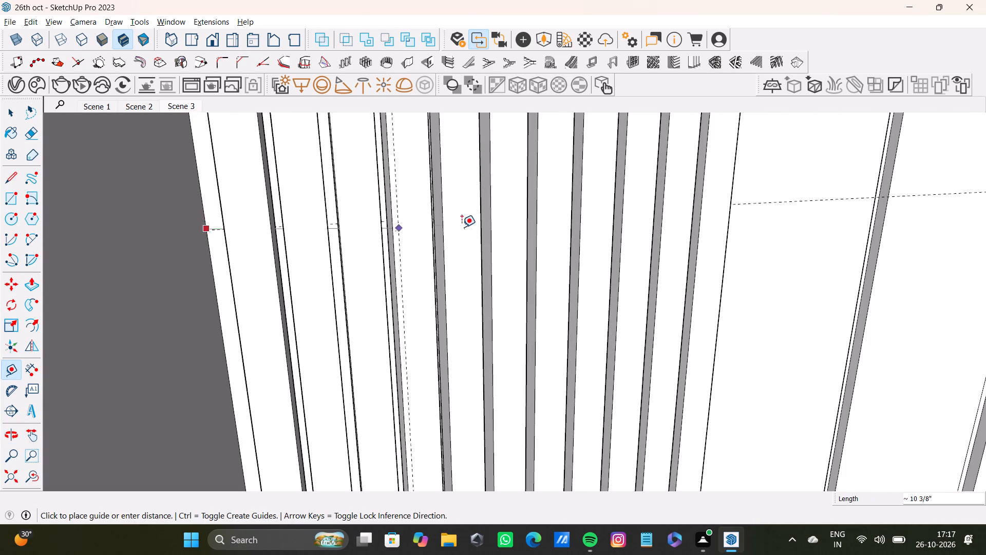
scroll(462, 227, down, 9)
click(29, 476)
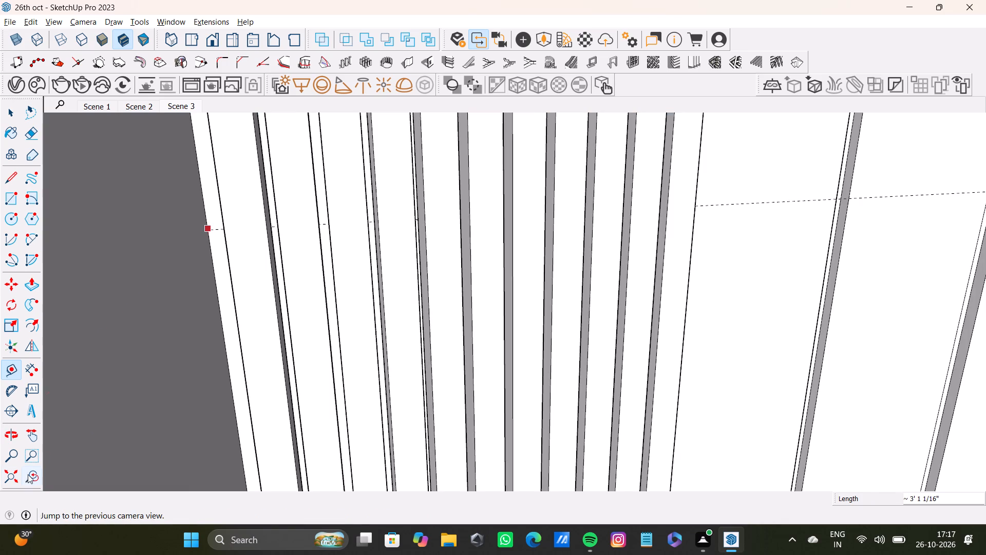
scroll(346, 282, down, 4)
scroll(438, 232, down, 1)
middle_drag(465, 230, 262, 268)
scroll(389, 266, up, 5)
click(460, 243)
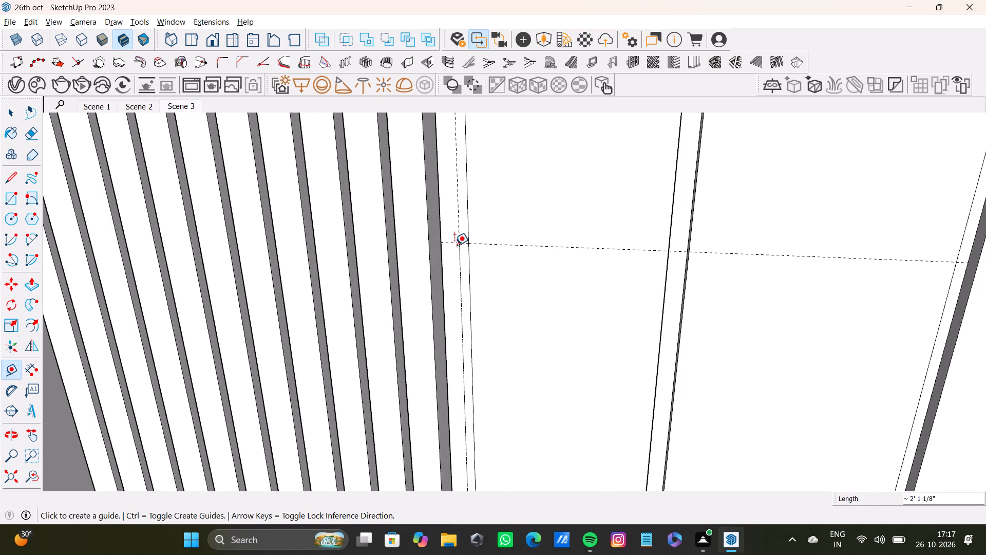
scroll(411, 255, down, 8)
key(space)
Draw a line along the lower horizontal guide from the left slat panel's outer edge to the vertical guide beside its inner edge.
middle_drag(243, 252, 358, 264)
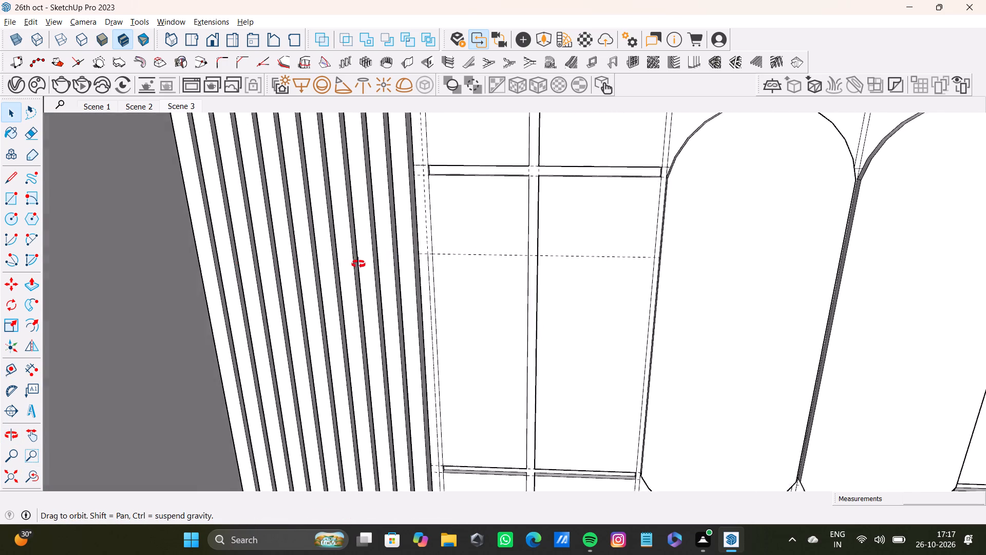
middle_drag(358, 264, 416, 259)
click(32, 474)
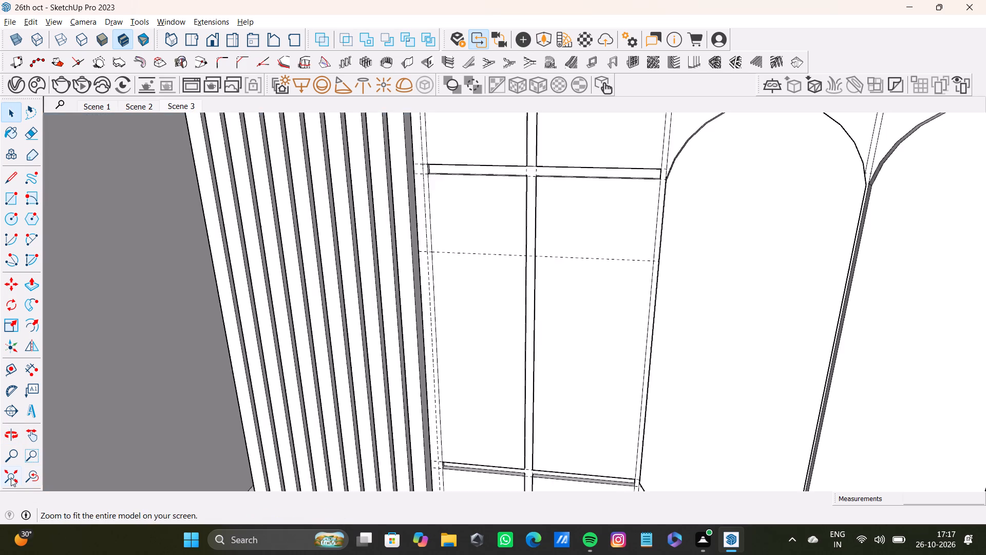
click(11, 477)
shift+middle_drag(712, 290, 416, 302)
scroll(419, 304, up, 3)
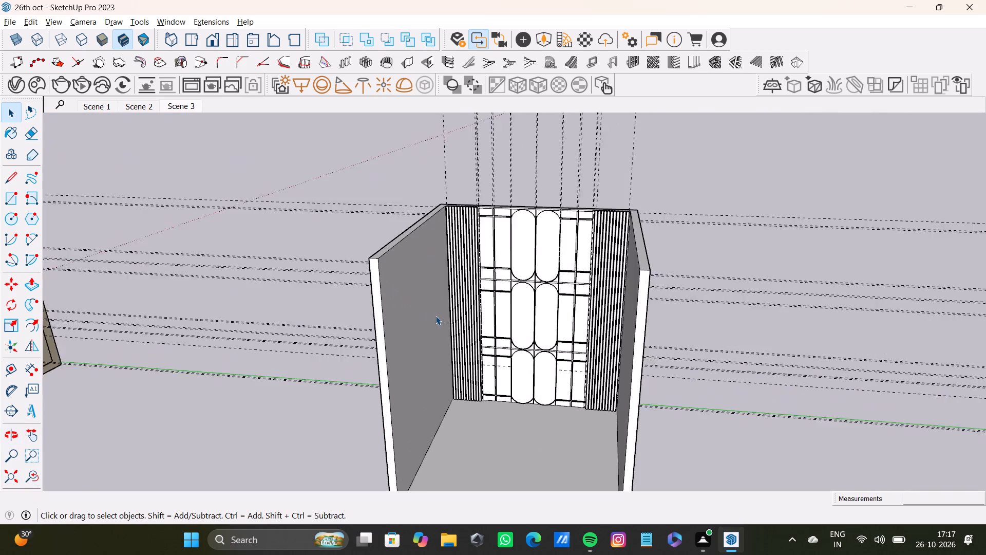
scroll(435, 316, up, 11)
shift+middle_drag(450, 327, 423, 218)
shift+scroll(429, 239, up, 1)
scroll(432, 324, up, 9)
middle_drag(455, 339, 454, 295)
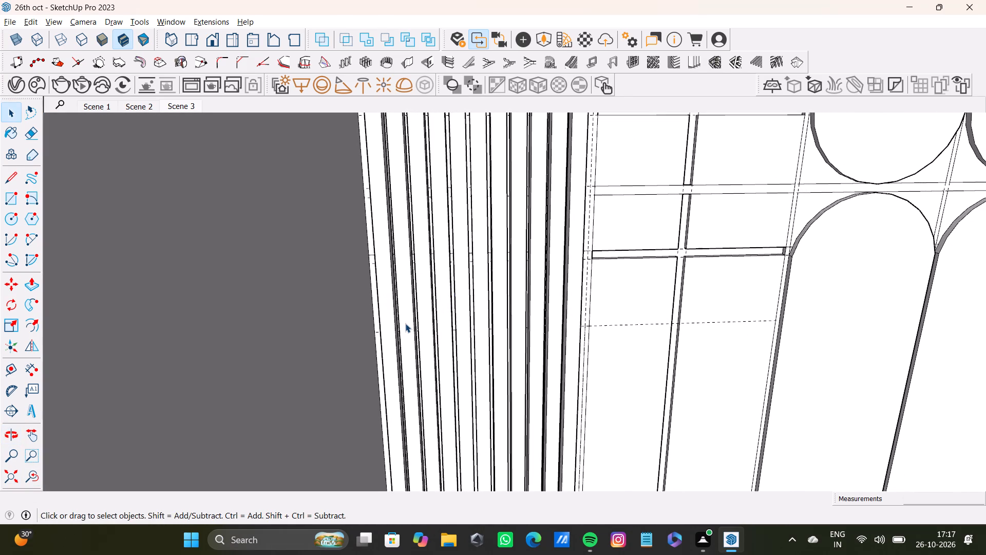
key(l)
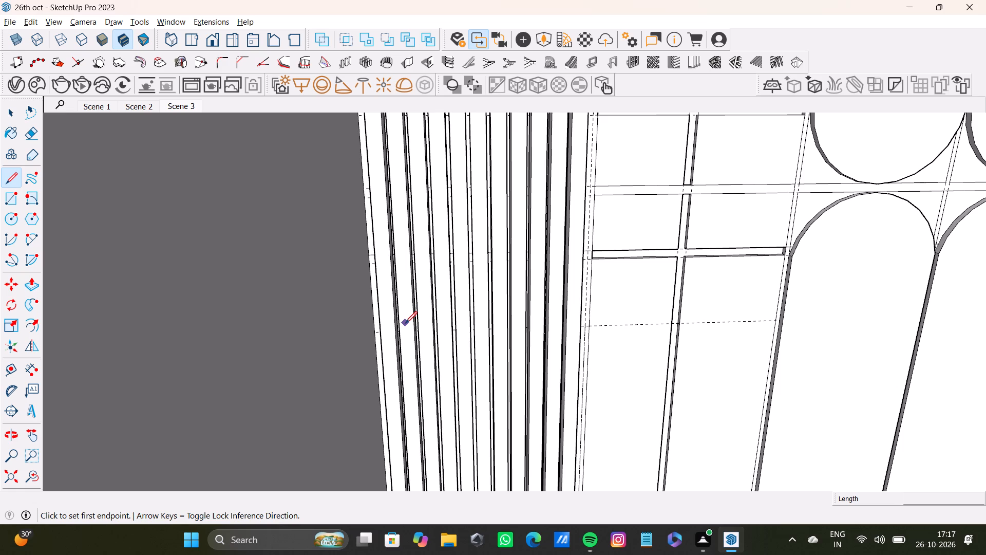
scroll(382, 329, up, 4)
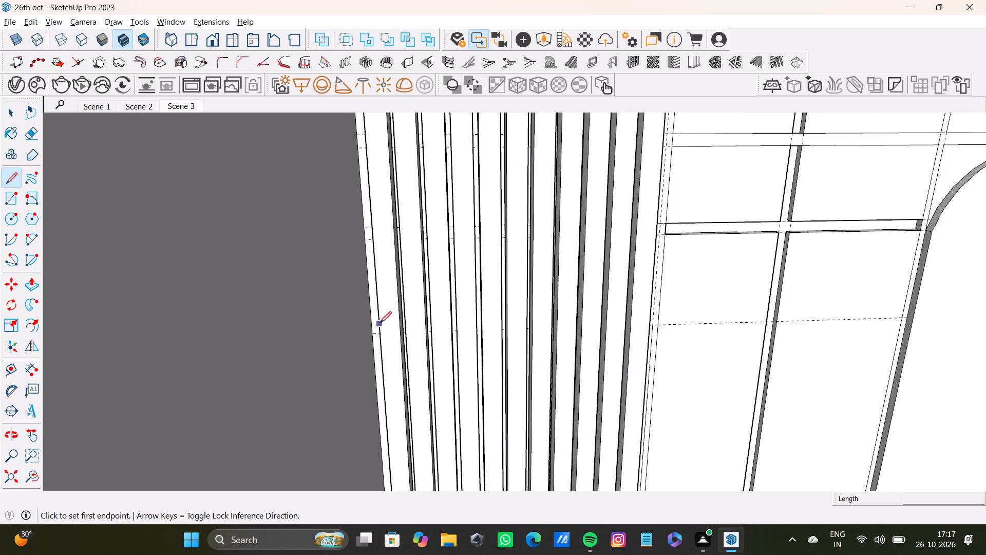
scroll(380, 323, up, 6)
click(367, 337)
scroll(573, 327, down, 11)
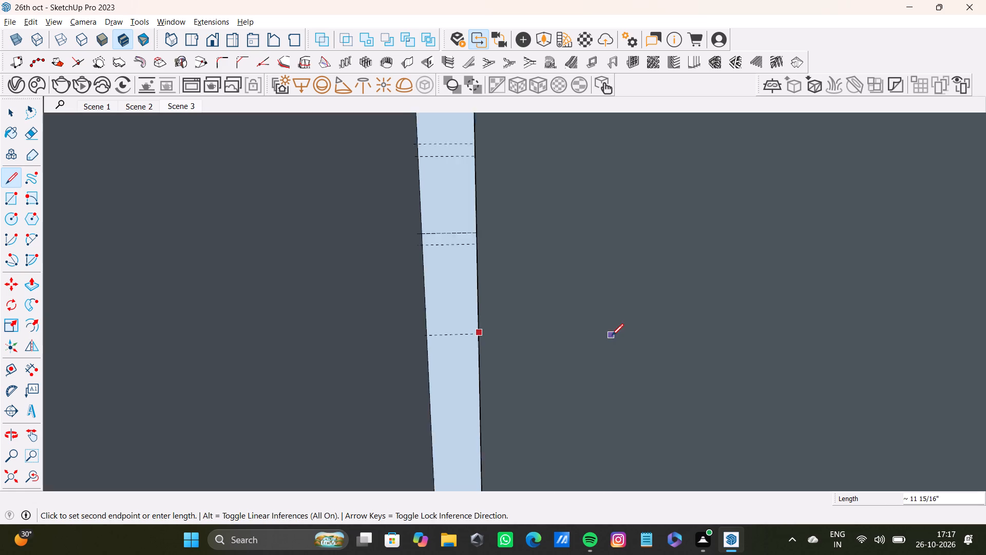
click(35, 482)
click(0, 480)
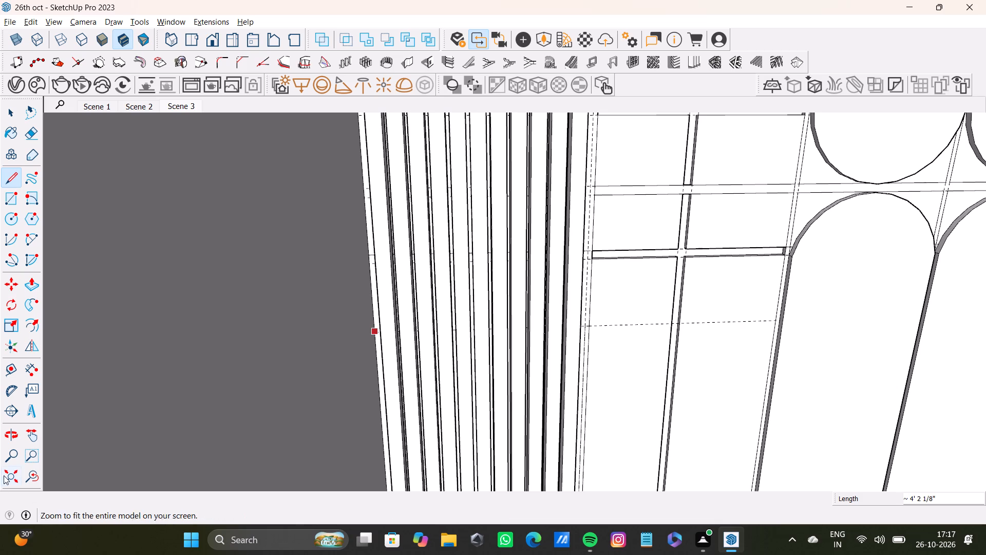
scroll(580, 352, up, 7)
click(584, 313)
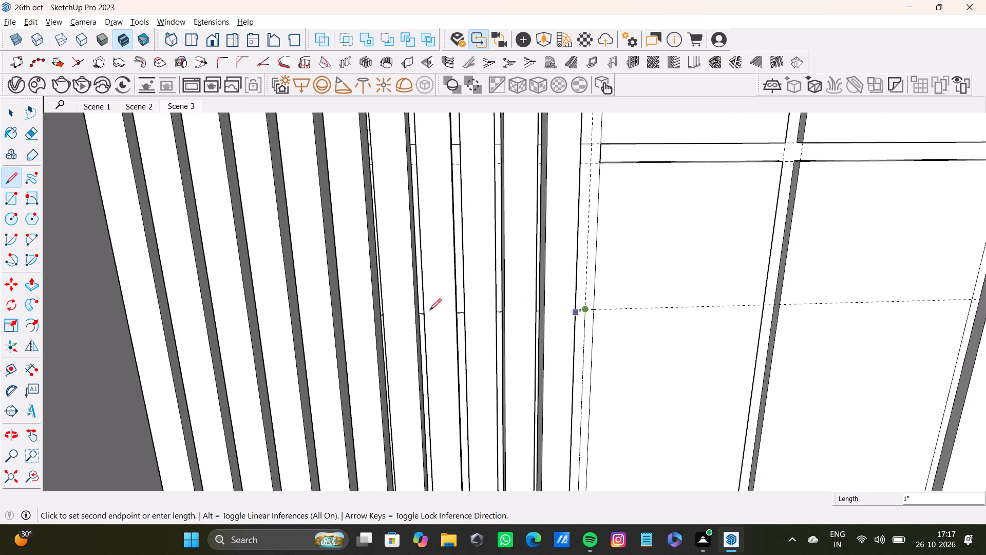
scroll(393, 307, down, 12)
middle_drag(440, 356, 364, 370)
key(space)
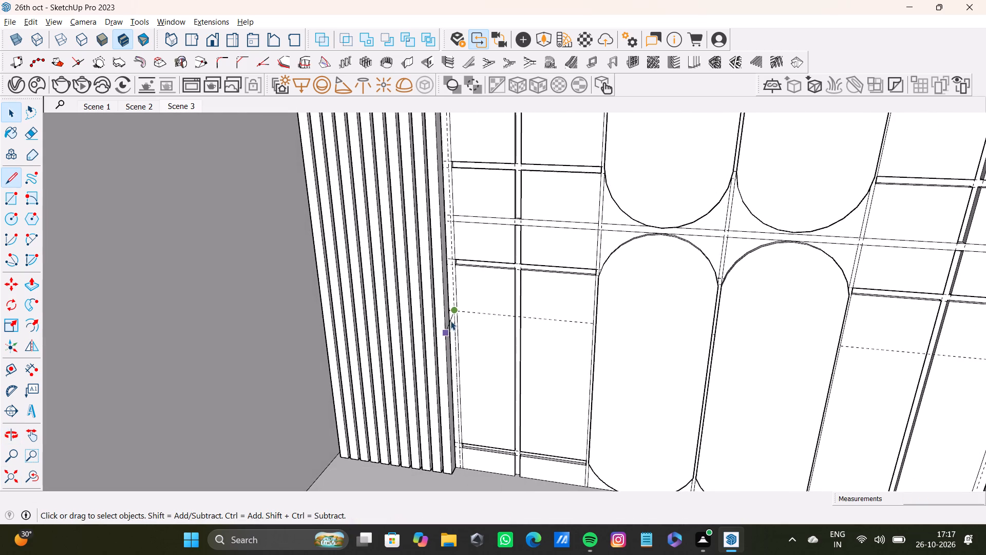
Draw a vertical line about 2' 8 5/8" long from the guide crossing beside the left slat panel down to the floor.
scroll(450, 321, up, 6)
click(451, 318)
scroll(456, 320, down, 6)
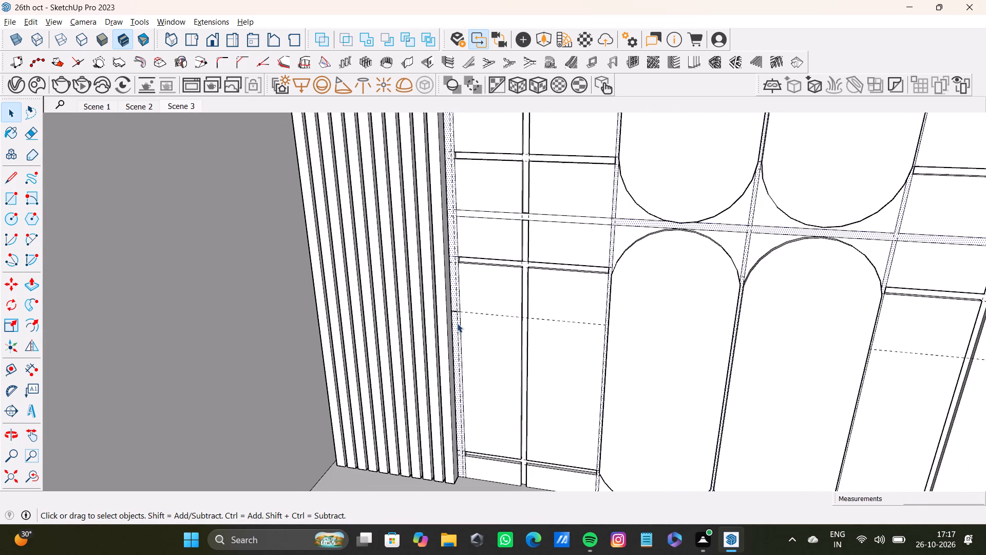
key(l)
scroll(456, 320, up, 9)
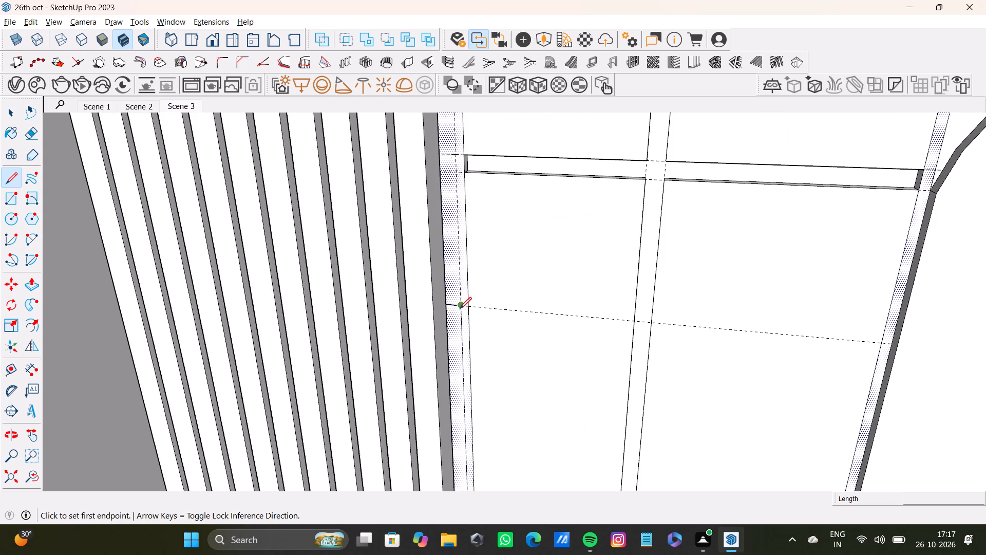
click(460, 309)
scroll(477, 361, down, 9)
middle_drag(473, 404, 465, 283)
scroll(457, 342, up, 3)
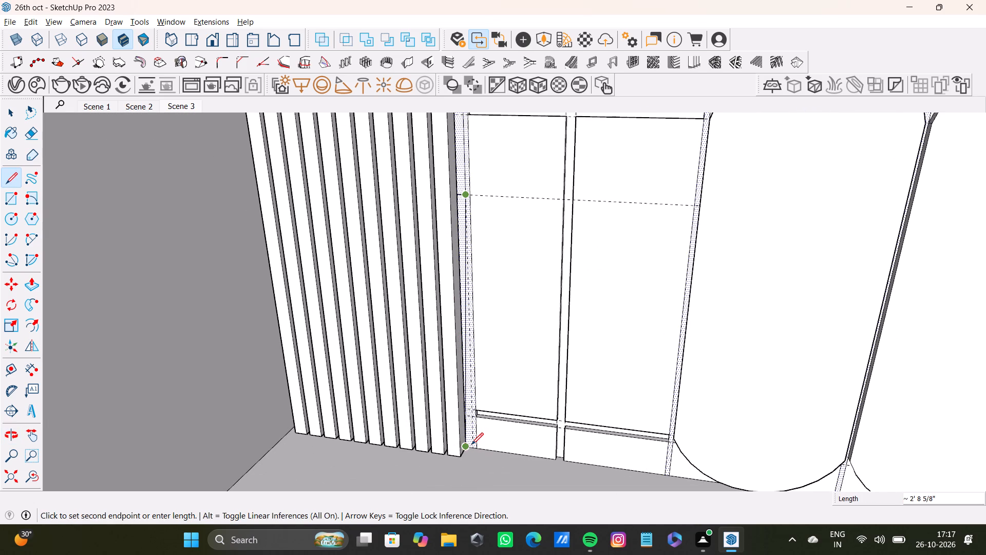
scroll(470, 445, up, 6)
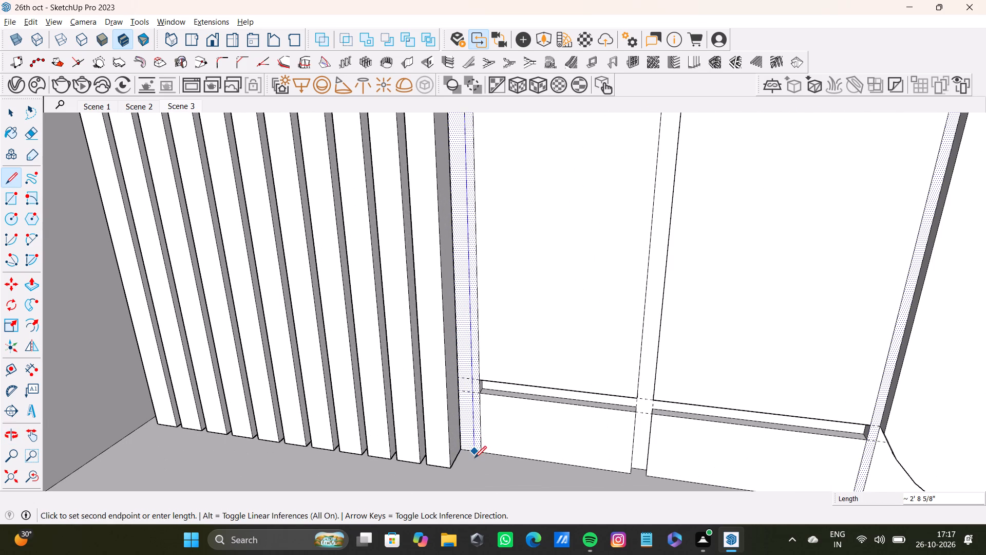
click(475, 458)
key(space)
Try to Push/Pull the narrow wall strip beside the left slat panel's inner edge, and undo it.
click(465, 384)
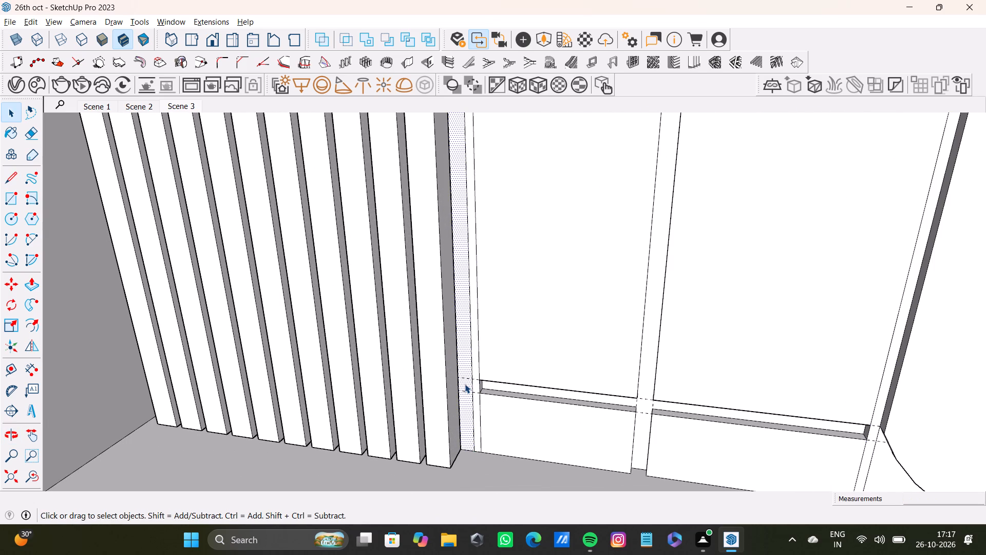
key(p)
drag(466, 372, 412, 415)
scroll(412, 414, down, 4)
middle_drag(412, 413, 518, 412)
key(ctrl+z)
Examine the gaps between the left panel's slats at guide height and the back wall as a whole.
scroll(463, 393, down, 8)
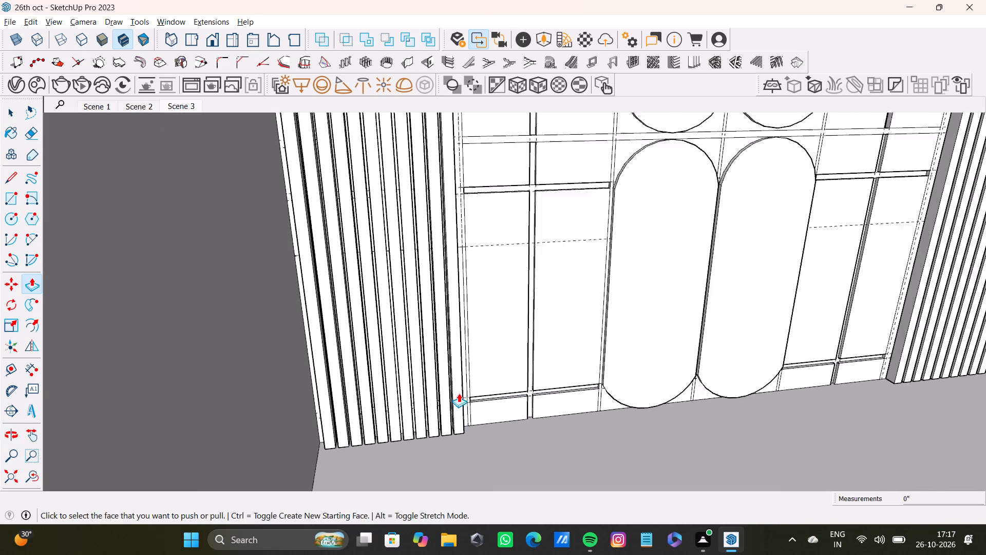
middle_drag(456, 382, 419, 329)
scroll(370, 245, up, 2)
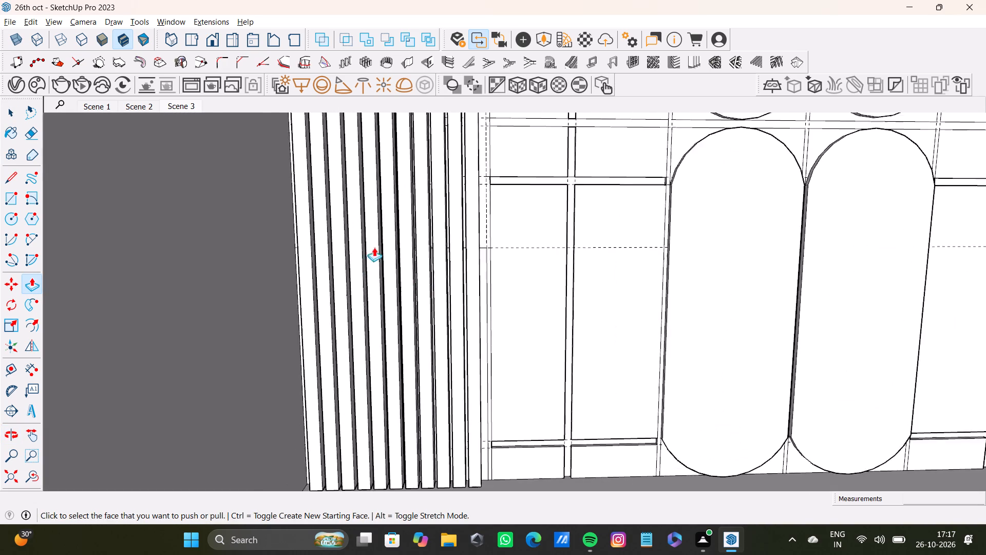
scroll(374, 247, up, 8)
scroll(445, 220, up, 8)
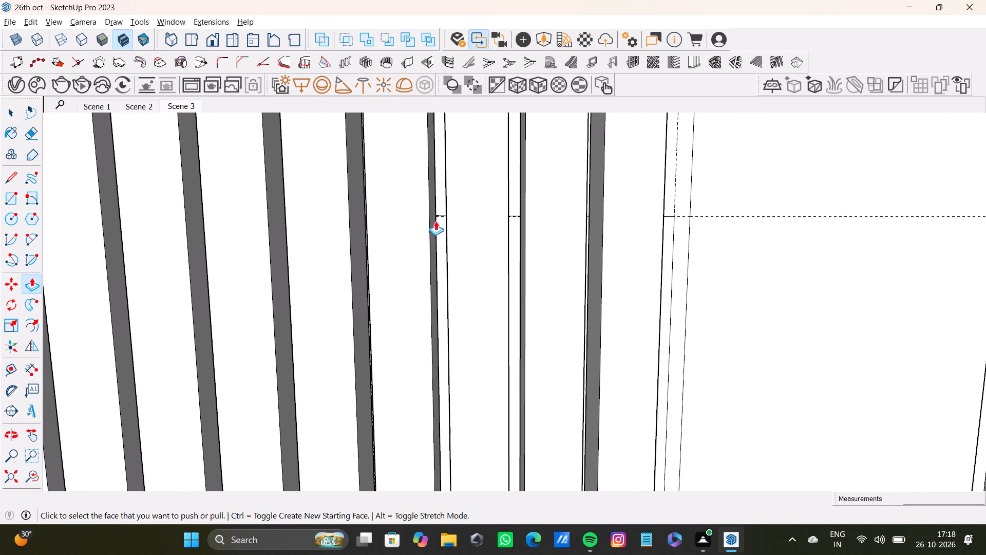
key(space)
scroll(436, 224, down, 20)
scroll(436, 224, down, 7)
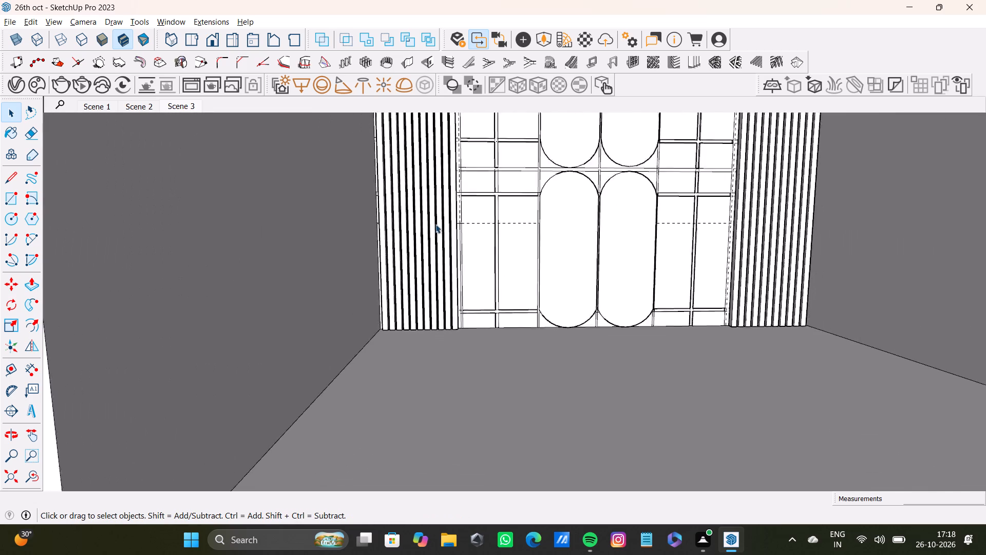
scroll(435, 224, down, 4)
shift+middle_drag(435, 224, 420, 340)
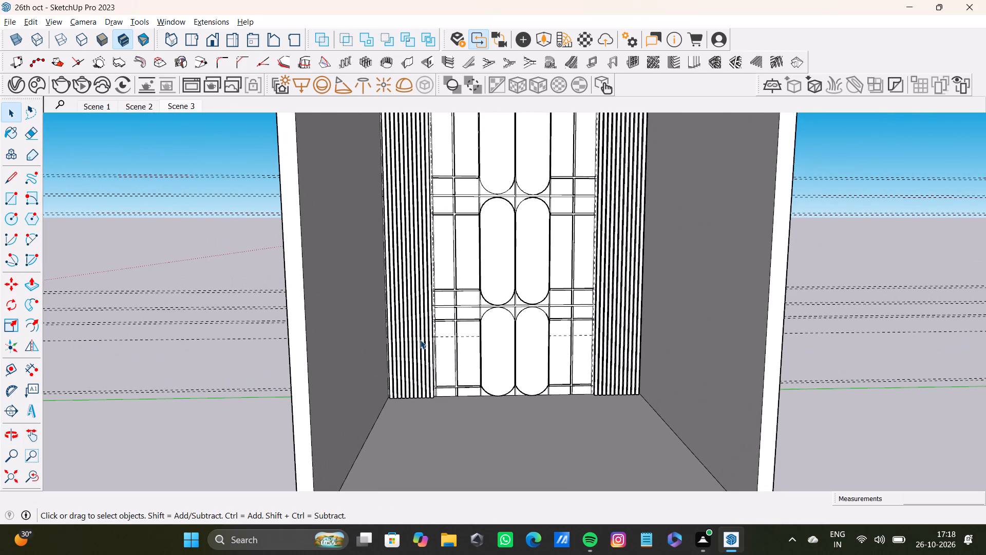
scroll(399, 292, down, 7)
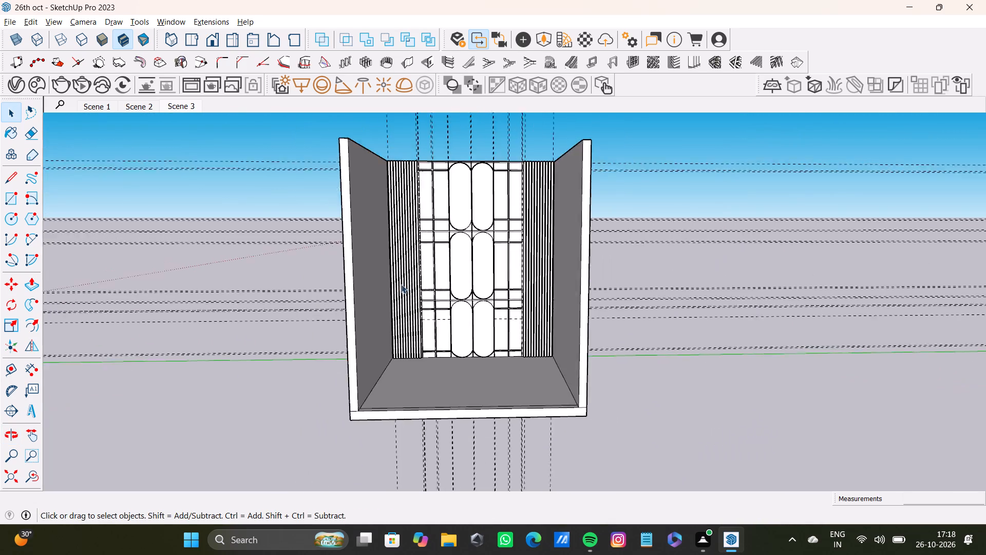
scroll(401, 284, down, 1)
shift+middle_drag(408, 271, 354, 322)
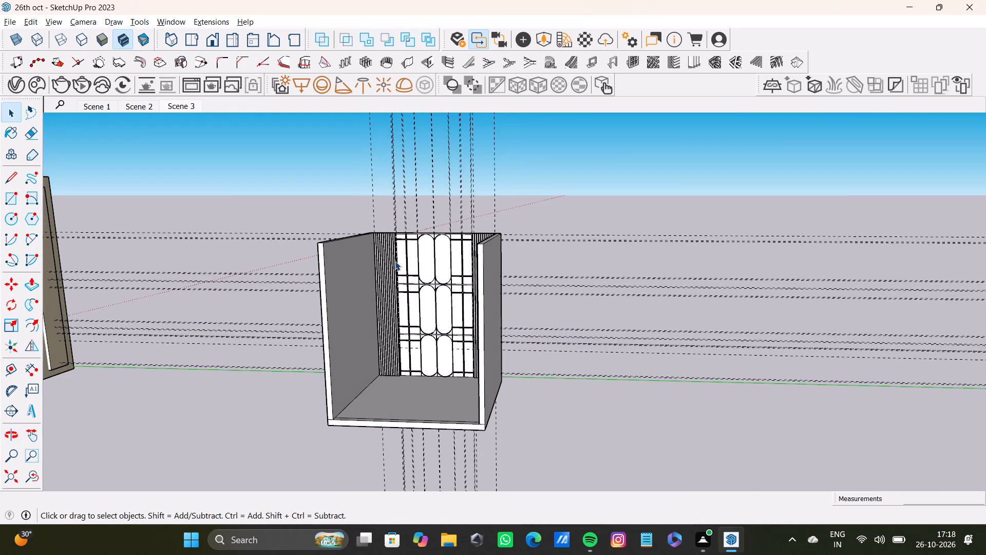
Place a horizontal guide on the left slat panel's front 10' 9 5/8" below the slat tops, level with the lower wall guide.
scroll(394, 217, up, 8)
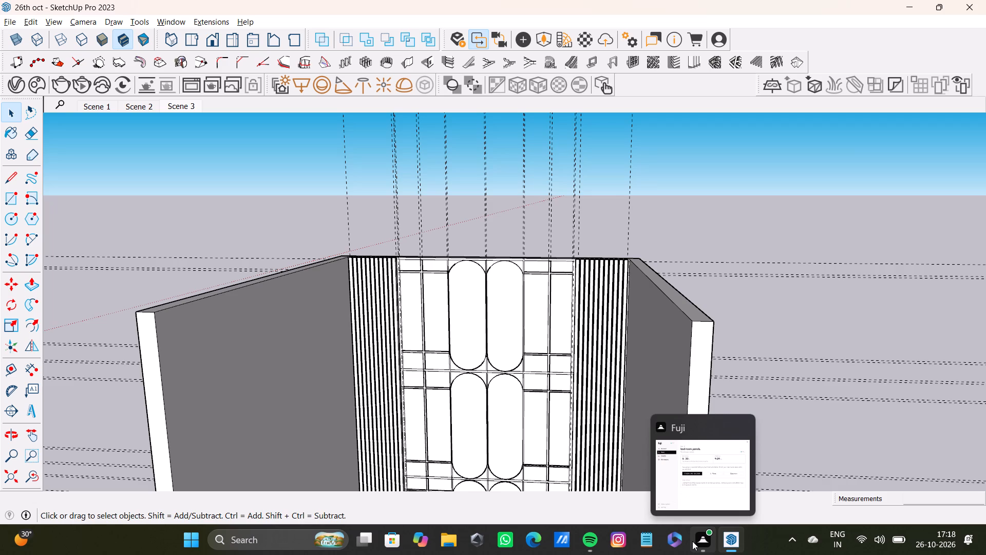
key(space)
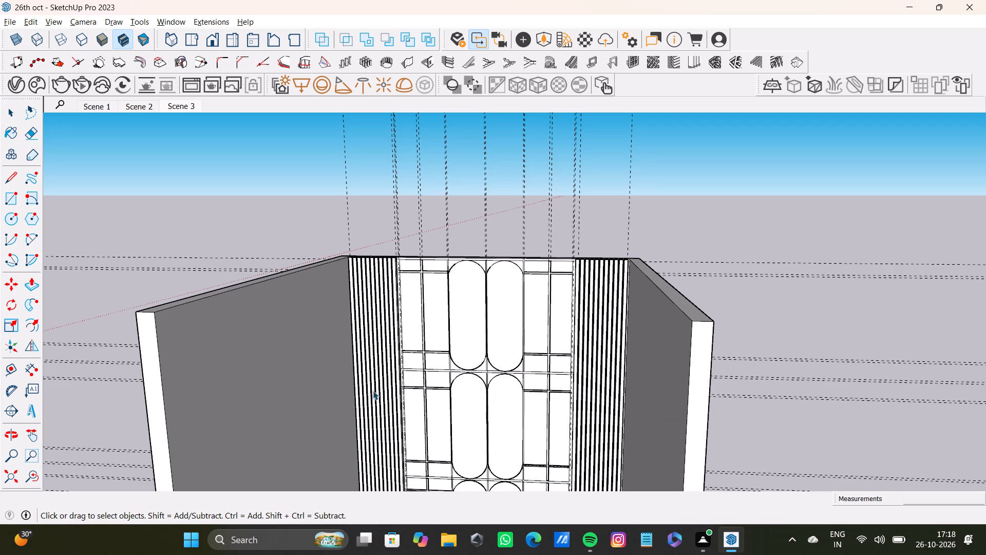
key(t)
scroll(346, 203, up, 20)
scroll(346, 203, up, 4)
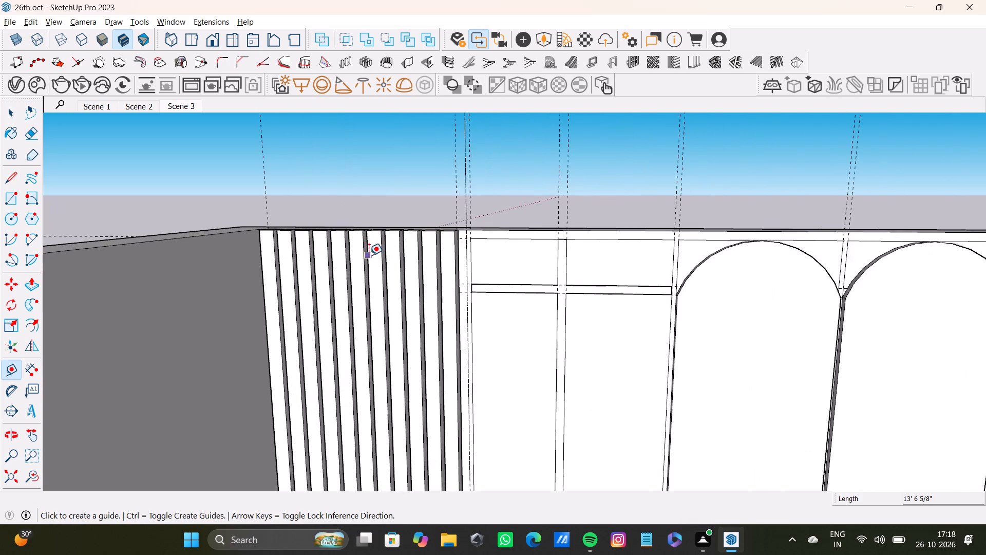
middle_drag(375, 249, 361, 335)
scroll(331, 240, up, 6)
click(334, 221)
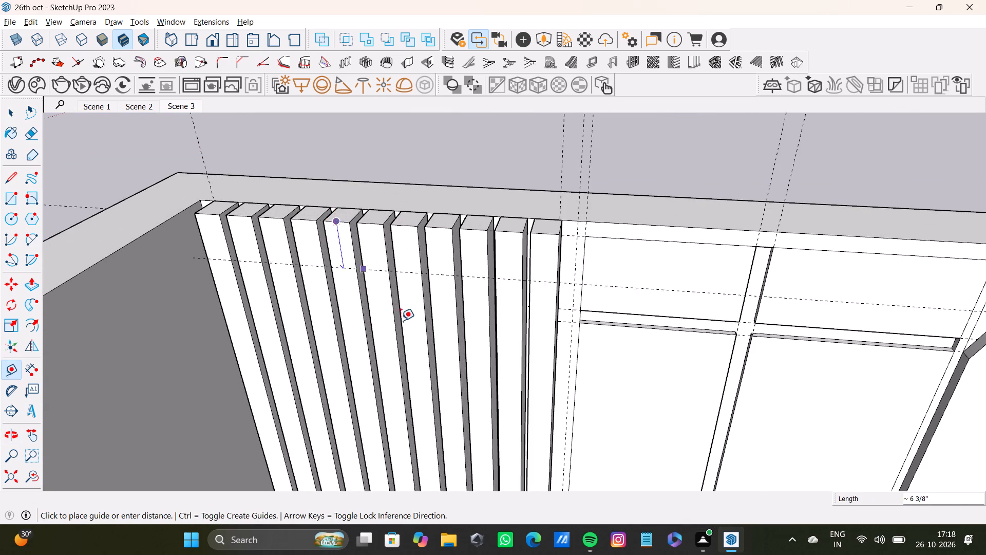
scroll(401, 327, down, 19)
middle_drag(441, 406, 440, 250)
scroll(440, 256, down, 3)
middle_drag(441, 326, 450, 214)
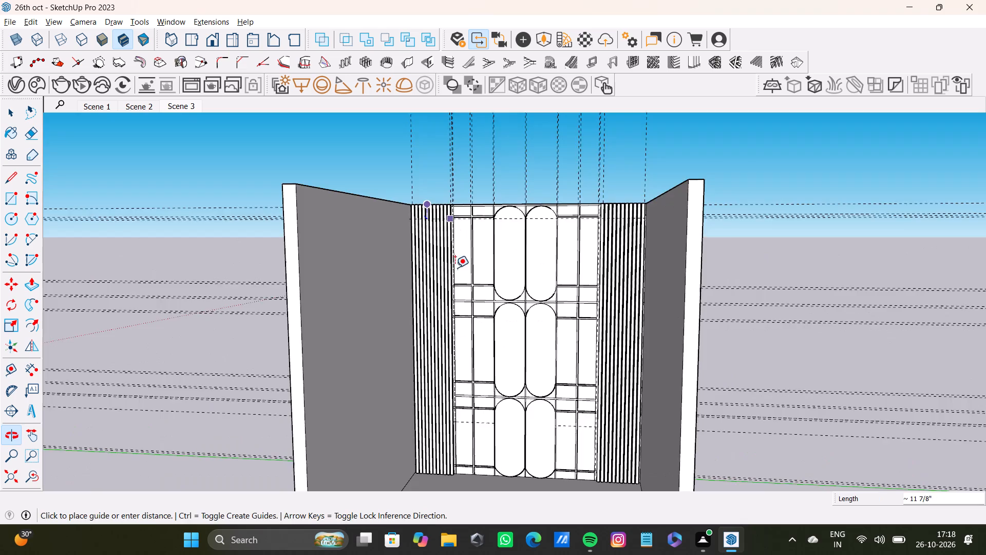
scroll(467, 336, down, 2)
middle_drag(458, 372, 454, 237)
scroll(441, 242, up, 14)
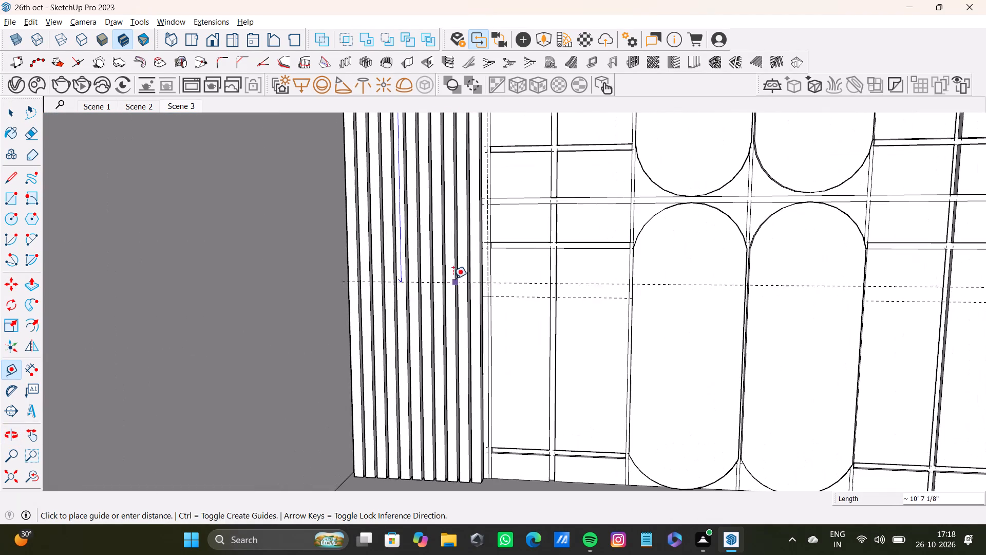
click(475, 295)
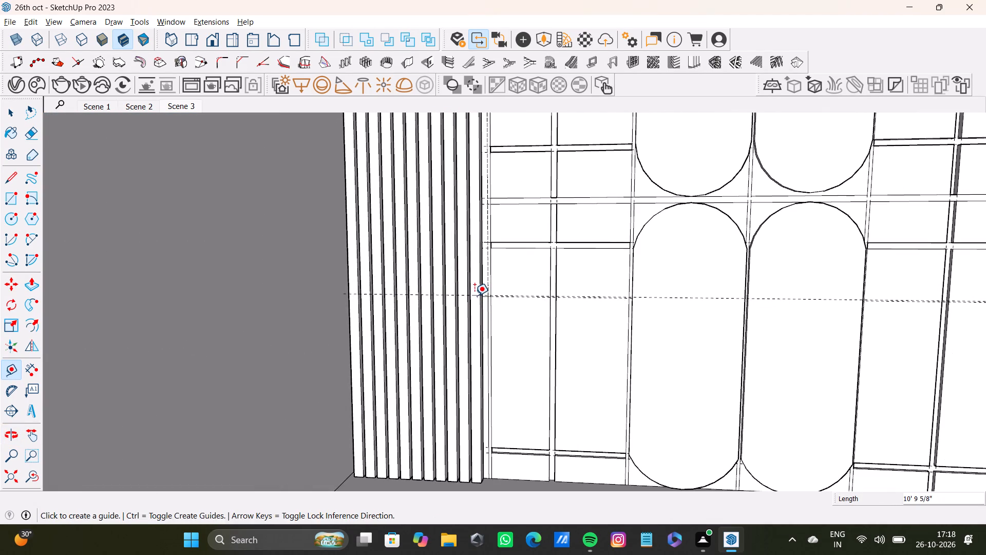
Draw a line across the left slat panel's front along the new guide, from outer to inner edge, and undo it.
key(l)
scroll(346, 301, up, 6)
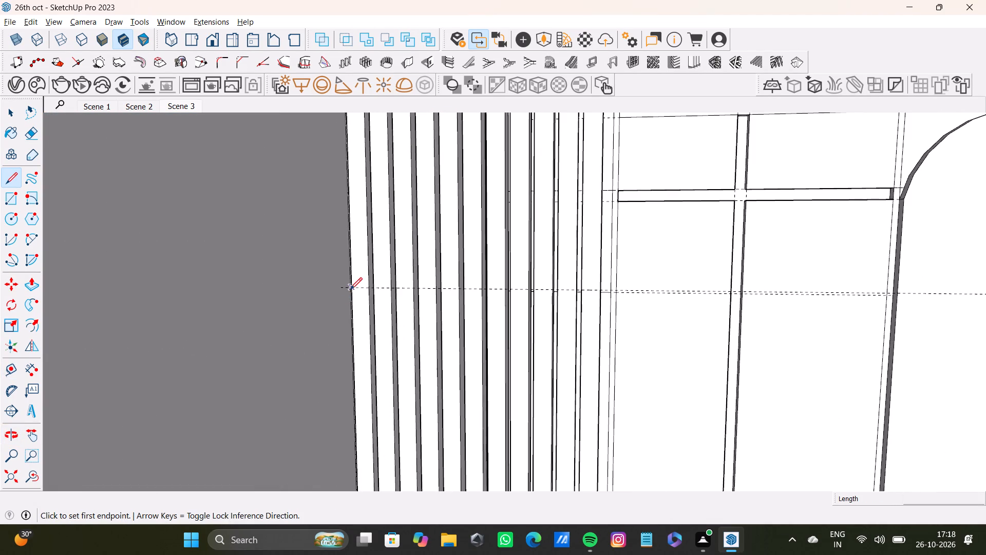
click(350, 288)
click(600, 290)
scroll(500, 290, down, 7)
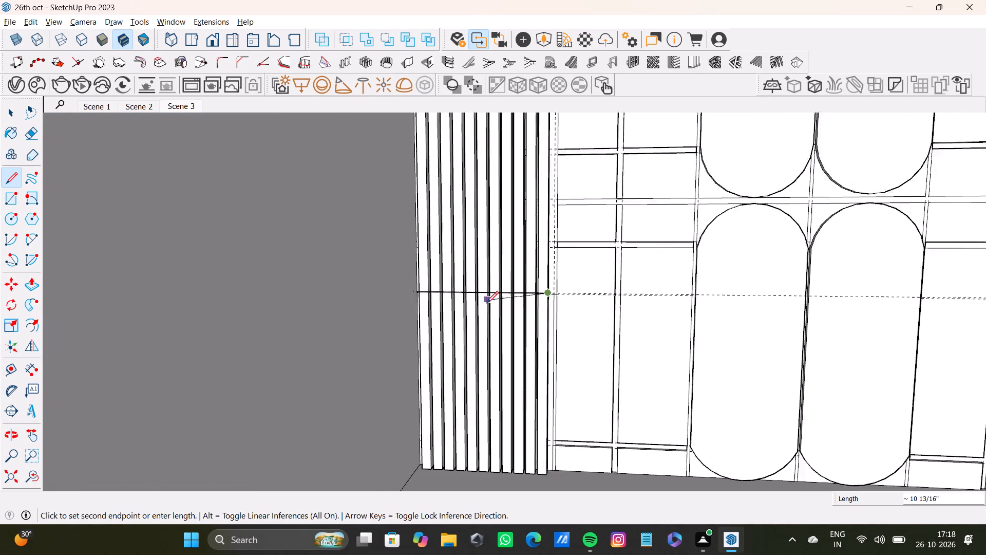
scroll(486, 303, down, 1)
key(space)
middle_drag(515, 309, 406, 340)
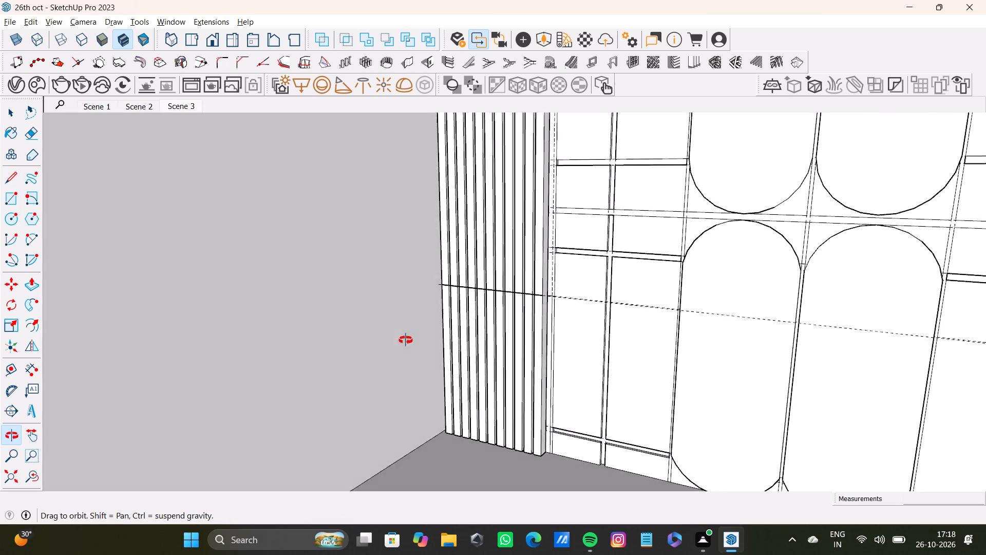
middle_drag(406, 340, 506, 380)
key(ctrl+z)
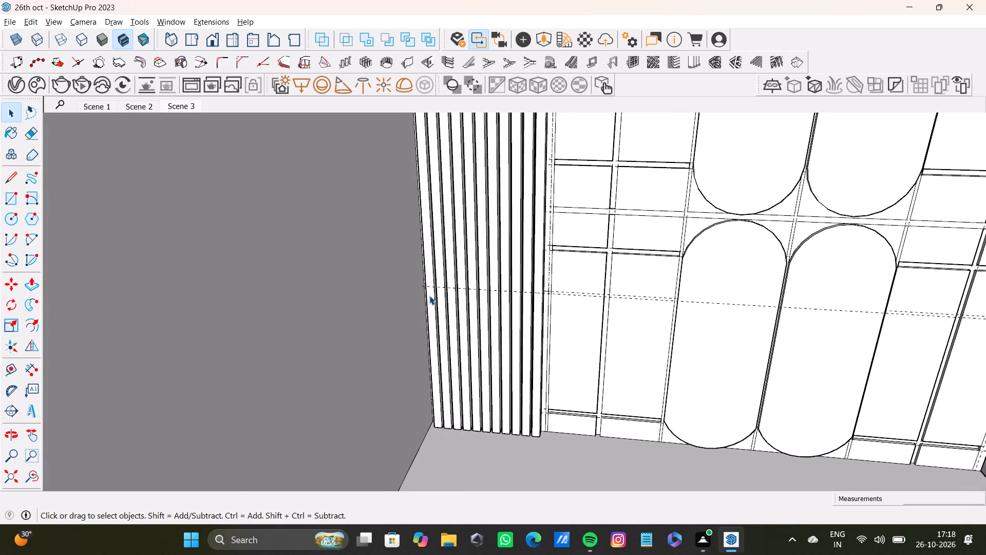
Draw a rectangle over the left slat panel's lower front, from the horizontal guide at its outer edge to the inner bottom corner.
key(r)
scroll(420, 289, up, 6)
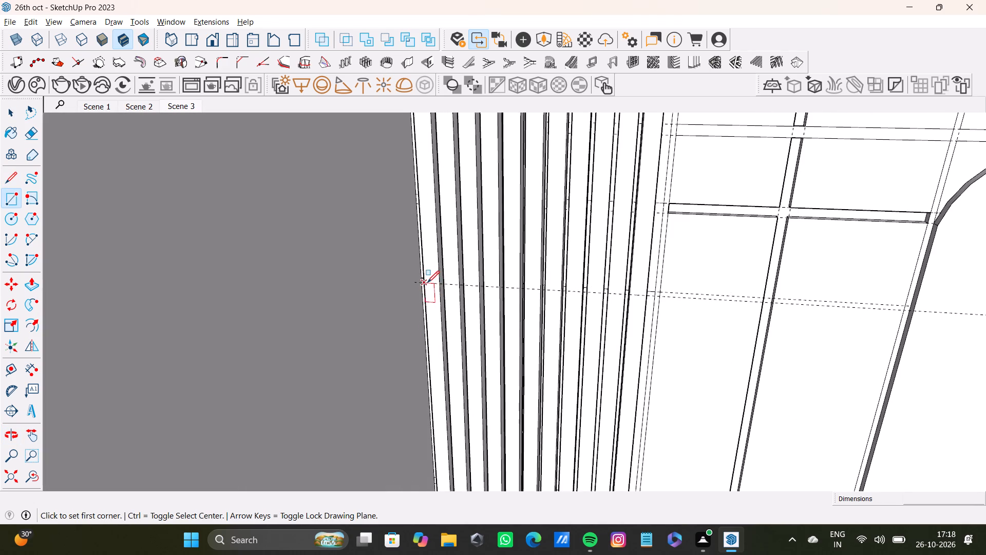
click(427, 283)
scroll(575, 391, down, 8)
middle_drag(577, 397, 538, 286)
scroll(537, 324, up, 1)
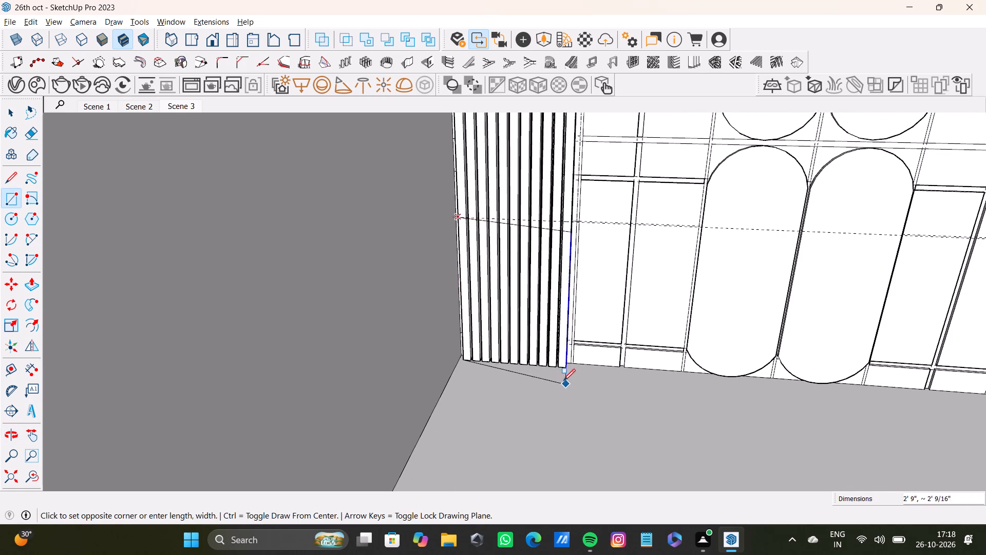
click(566, 366)
key(space)
Push/Pull the lower rectangle's face about 1' 9/16" out from the left slats into the room to form a box.
middle_drag(572, 231, 566, 231)
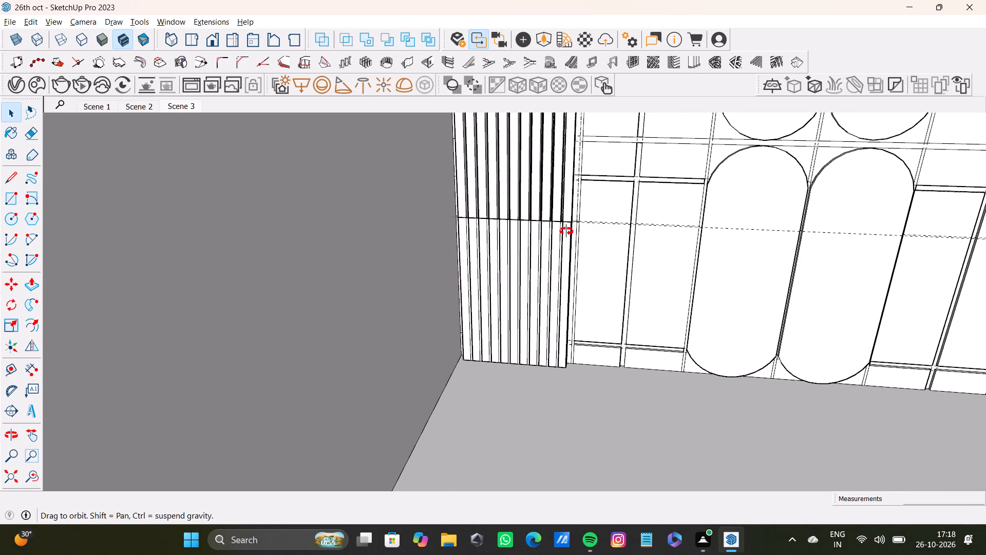
middle_drag(566, 231, 504, 224)
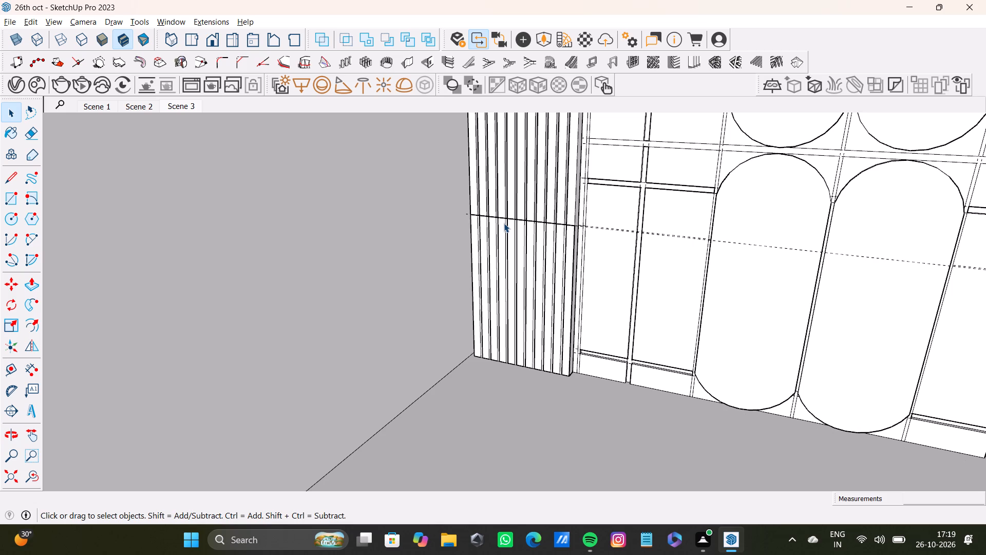
scroll(566, 234, up, 6)
click(564, 227)
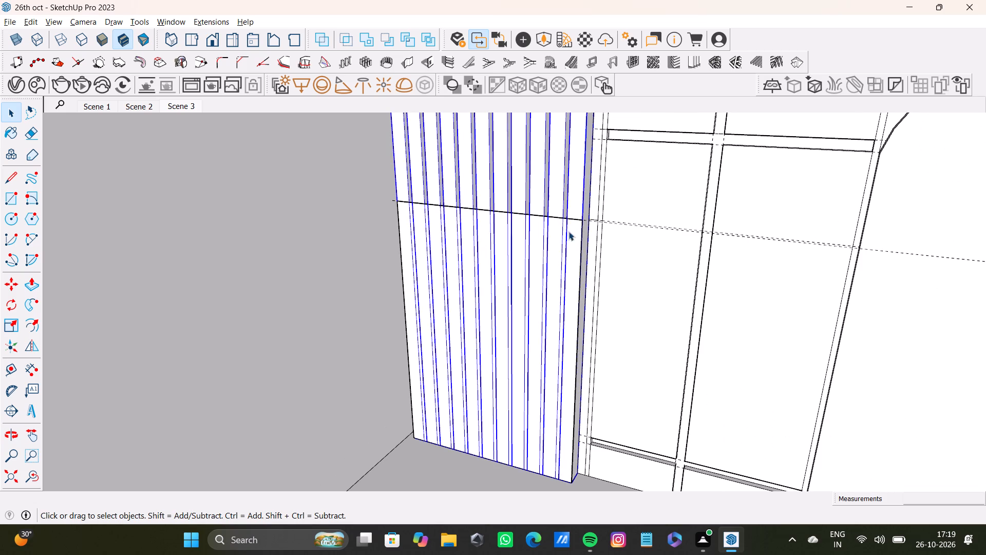
click(571, 236)
key(p)
drag(571, 239, 520, 271)
scroll(520, 271, down, 19)
Examine the new box against the left slats, side walls and whole back wall from several angles.
middle_drag(515, 280, 612, 272)
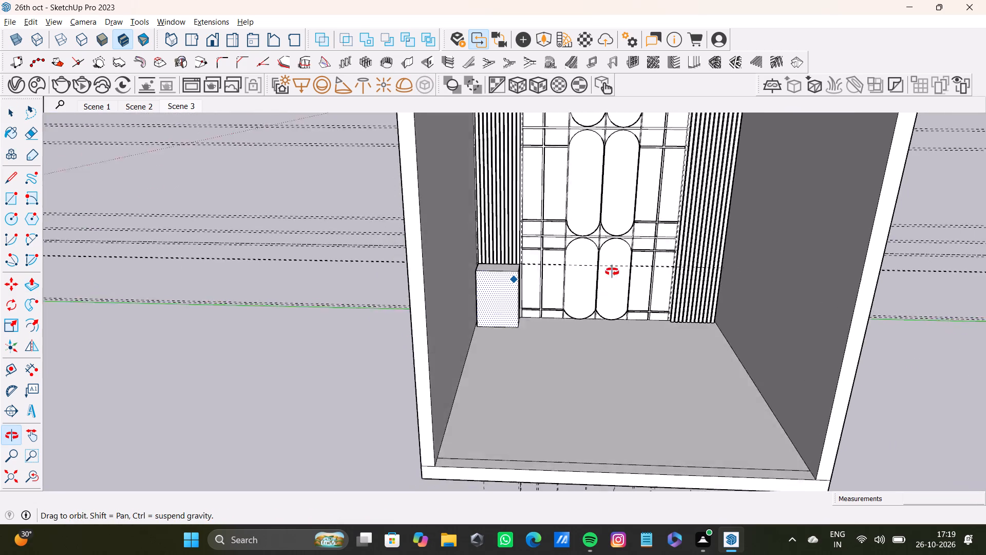
middle_drag(612, 272, 504, 280)
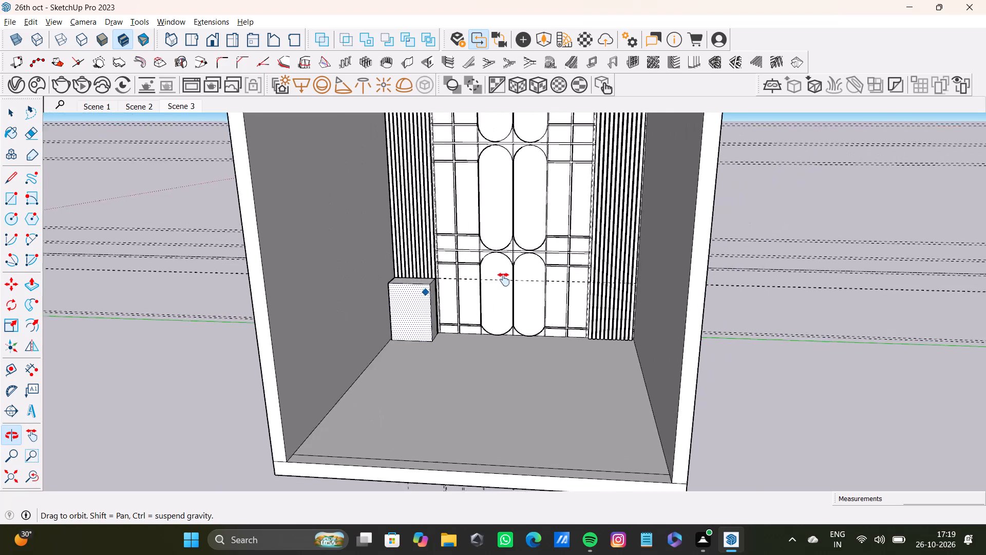
middle_drag(504, 280, 539, 355)
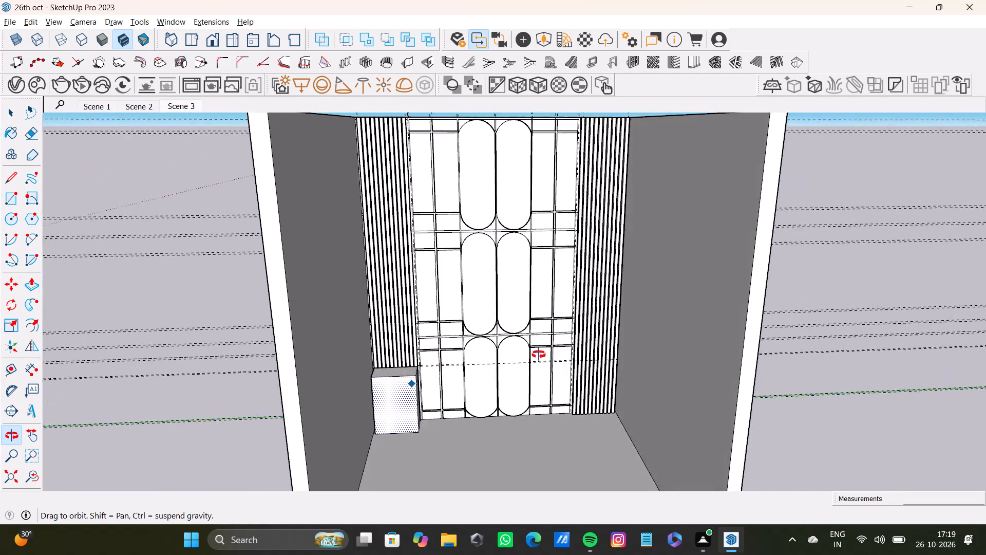
middle_drag(539, 355, 486, 346)
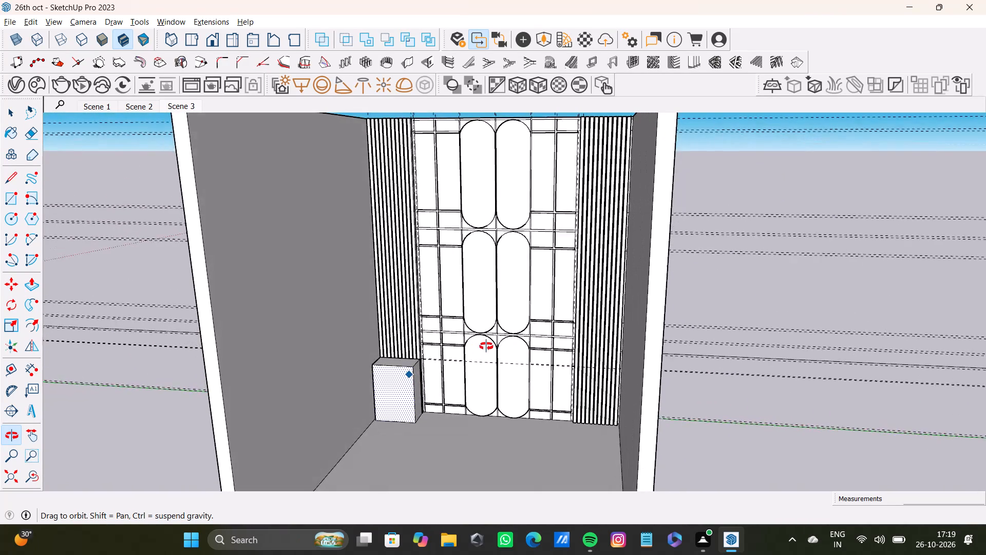
middle_drag(486, 346, 578, 391)
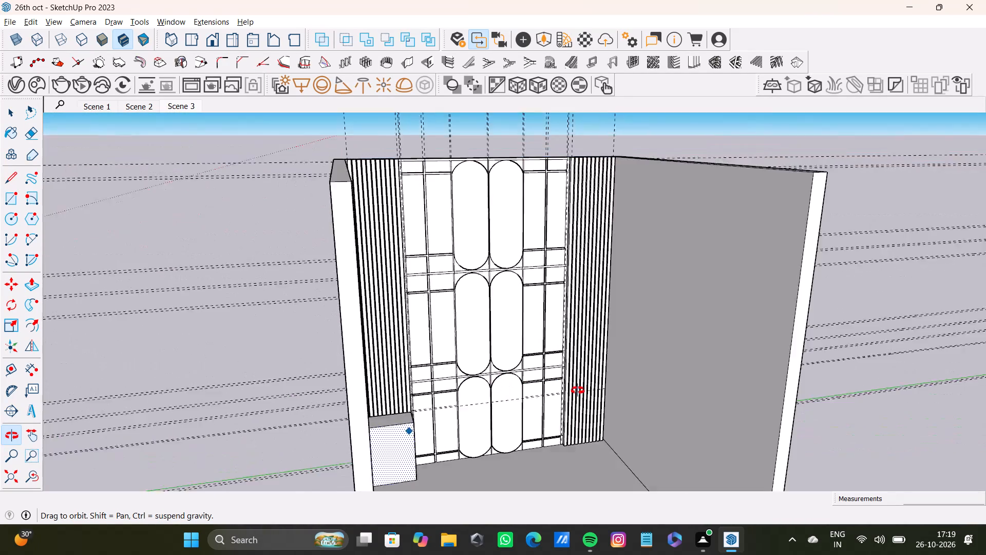
middle_drag(578, 391, 525, 439)
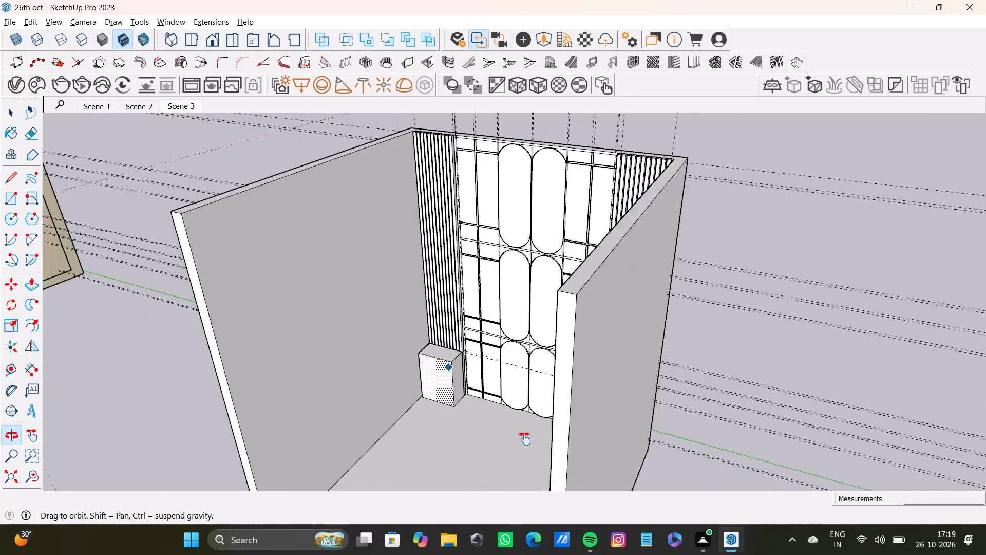
middle_drag(525, 439, 625, 477)
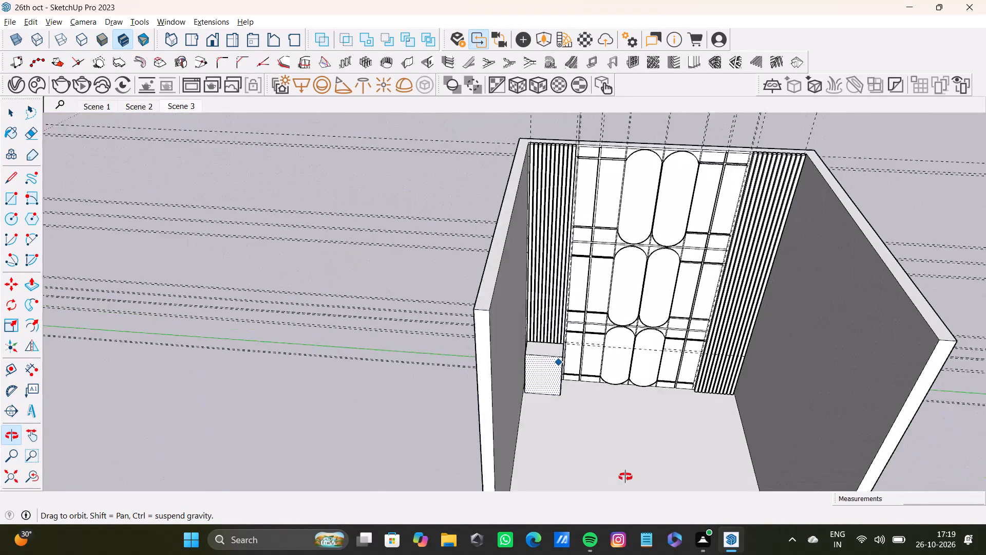
middle_drag(625, 477, 552, 471)
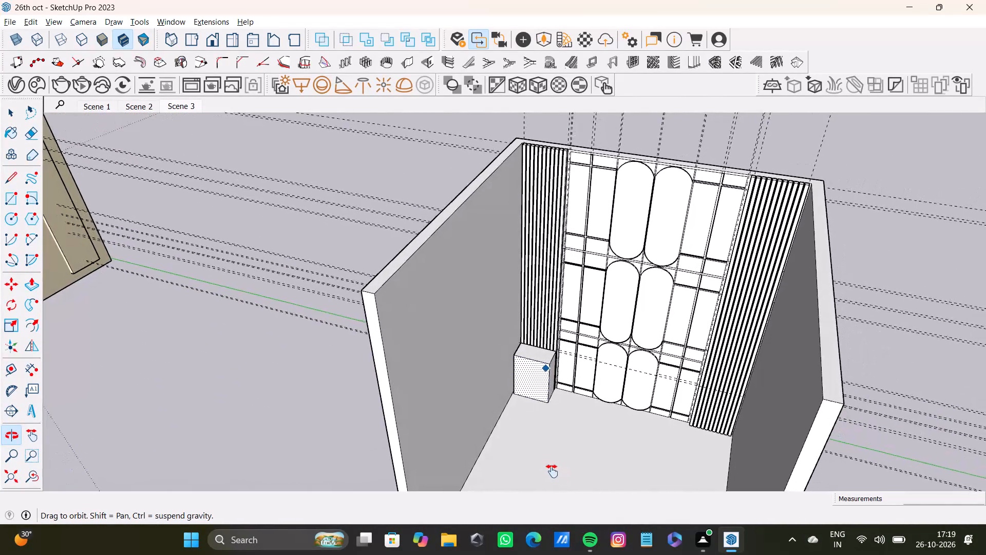
middle_drag(552, 471, 534, 405)
shift+scroll(536, 309, down, 3)
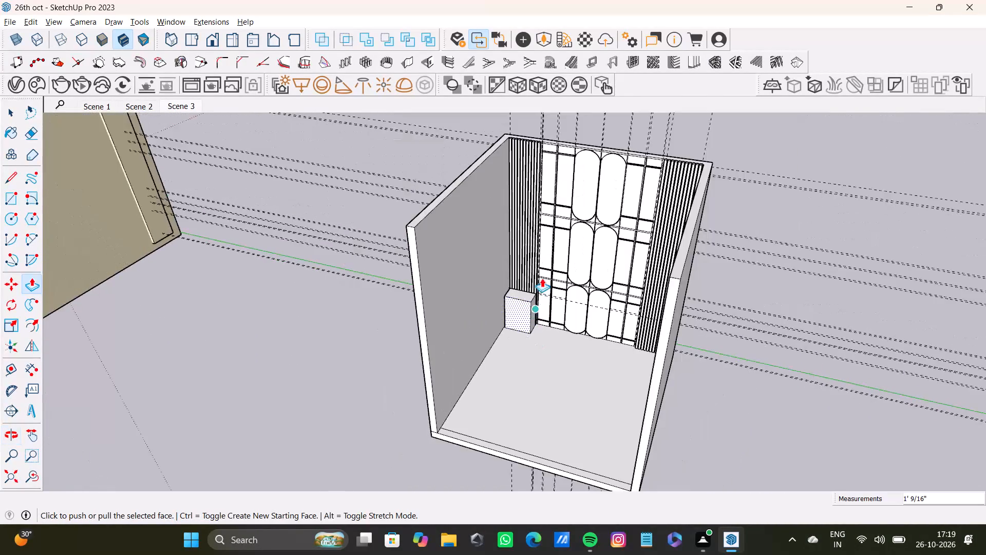
shift+middle_drag(544, 259, 605, 365)
scroll(494, 427, up, 7)
middle_drag(542, 399, 496, 391)
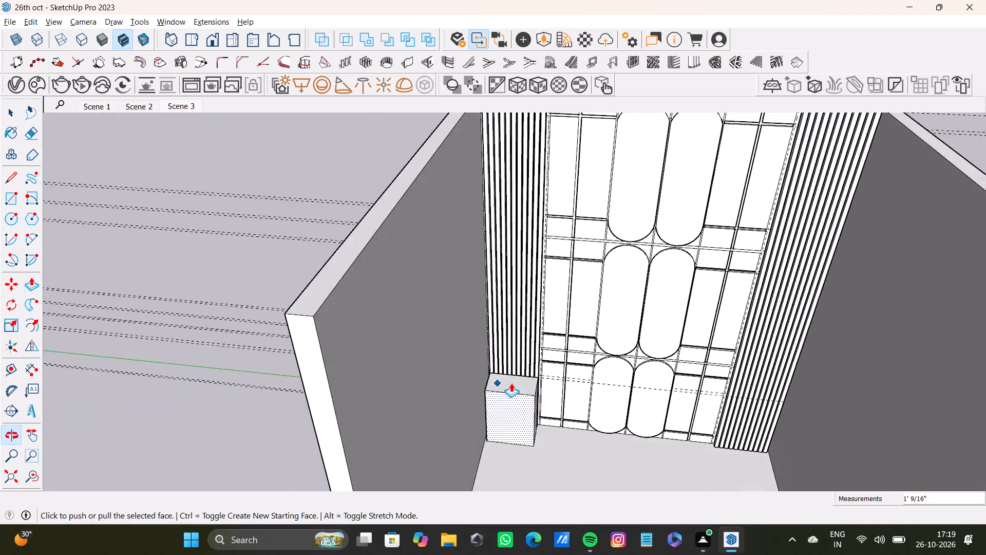
Push/Pull the box's inner side face about 4 5/8" outward, past the left slat panel's inner edge.
scroll(511, 383, up, 7)
middle_drag(530, 399, 465, 380)
scroll(543, 396, up, 3)
key(v)
click(537, 418)
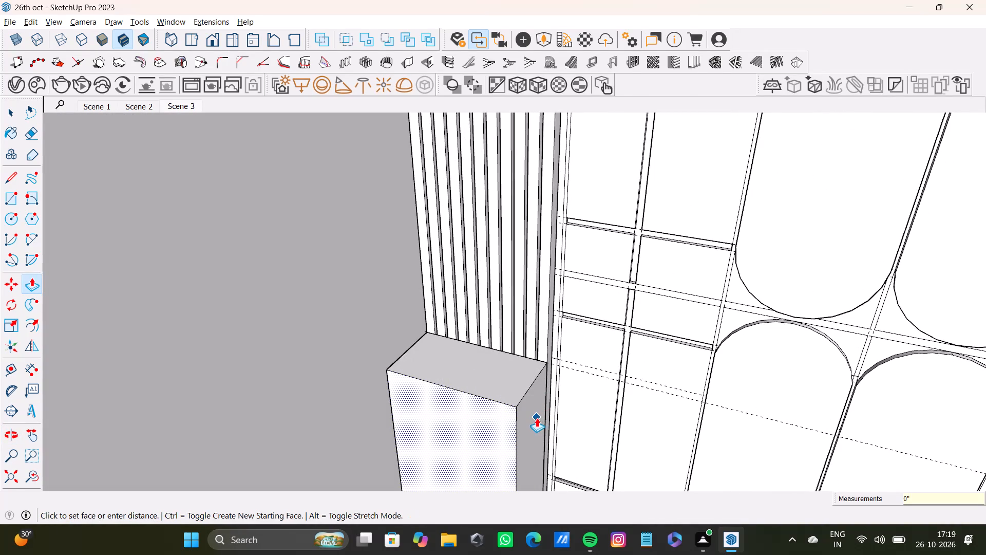
key(space)
key(space)
click(537, 418)
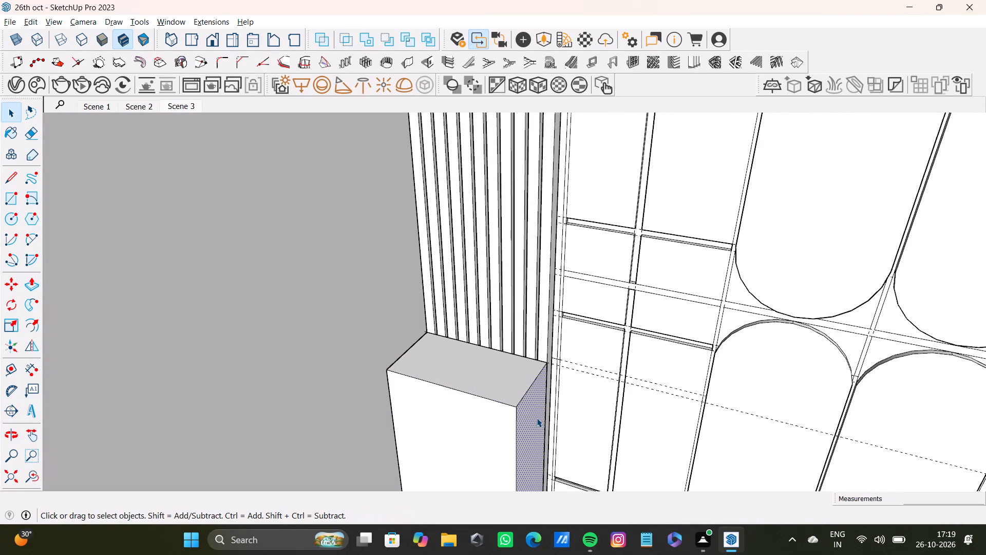
key(p)
drag(537, 418, 563, 423)
scroll(548, 422, down, 3)
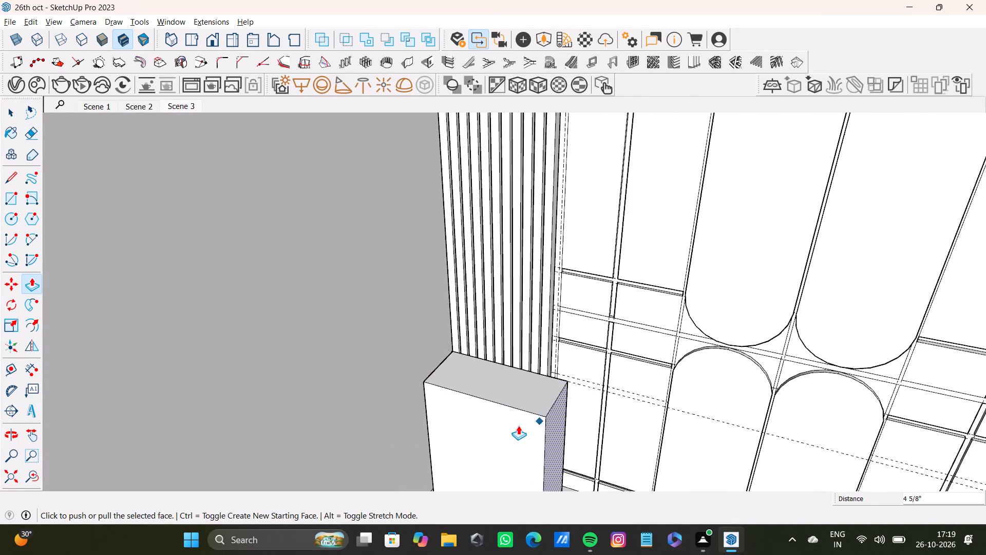
middle_drag(517, 424, 584, 396)
scroll(554, 409, down, 18)
middle_drag(487, 414, 487, 303)
scroll(483, 360, up, 4)
key(space)
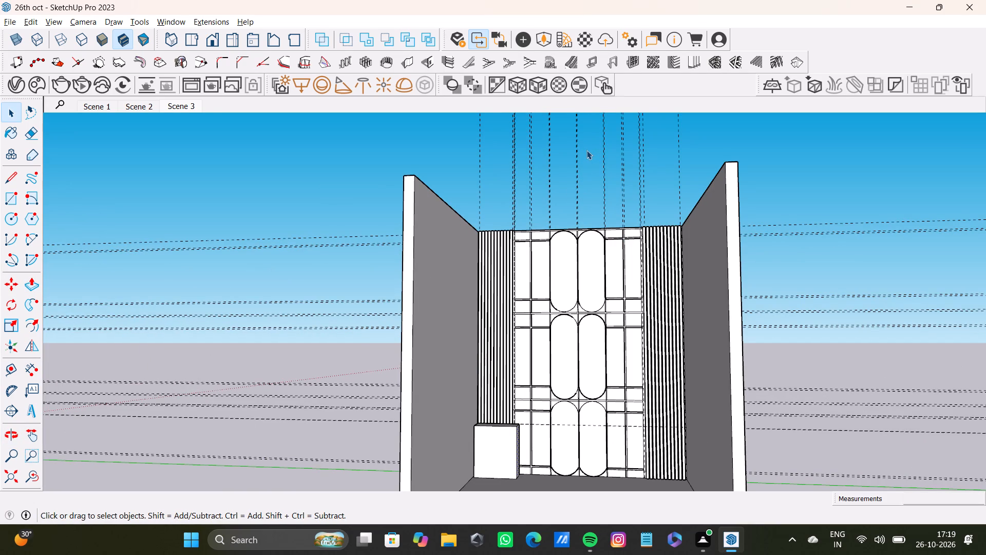
Open the left slat panel group for editing and select the outermost slat's front face with its edges.
scroll(586, 150, down, 7)
shift+middle_drag(577, 138, 418, 388)
scroll(401, 306, up, 4)
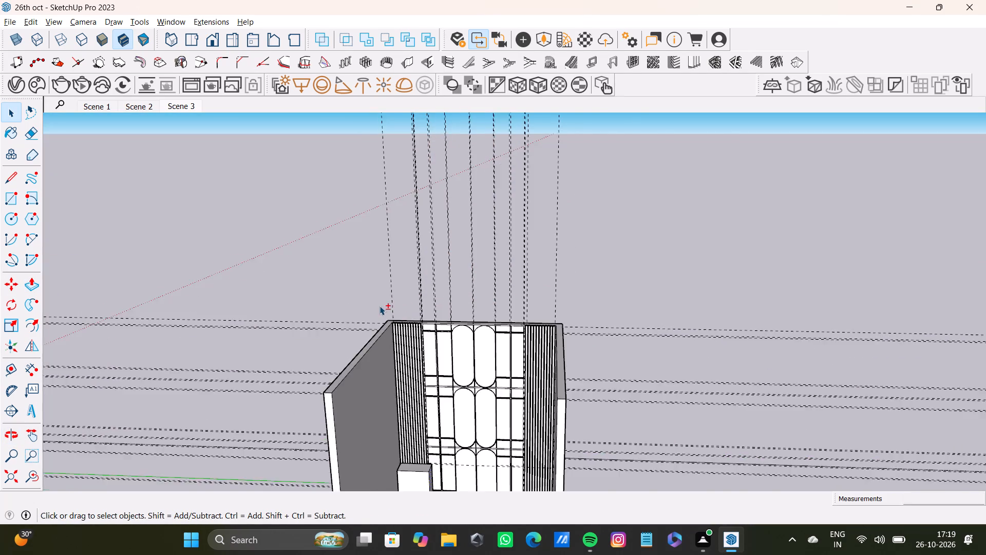
scroll(380, 306, up, 20)
scroll(380, 306, up, 4)
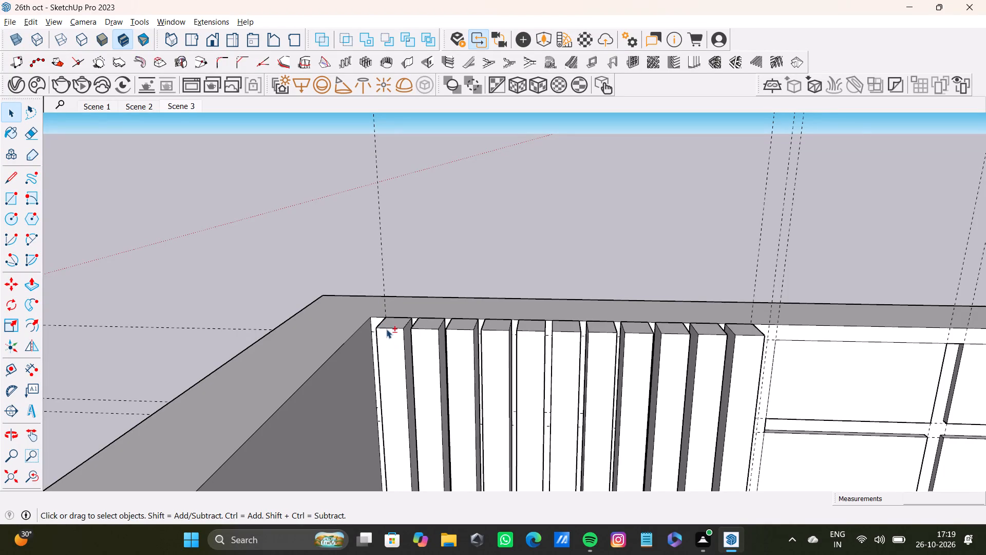
shift+double_click(387, 338)
shift+double_click(392, 330)
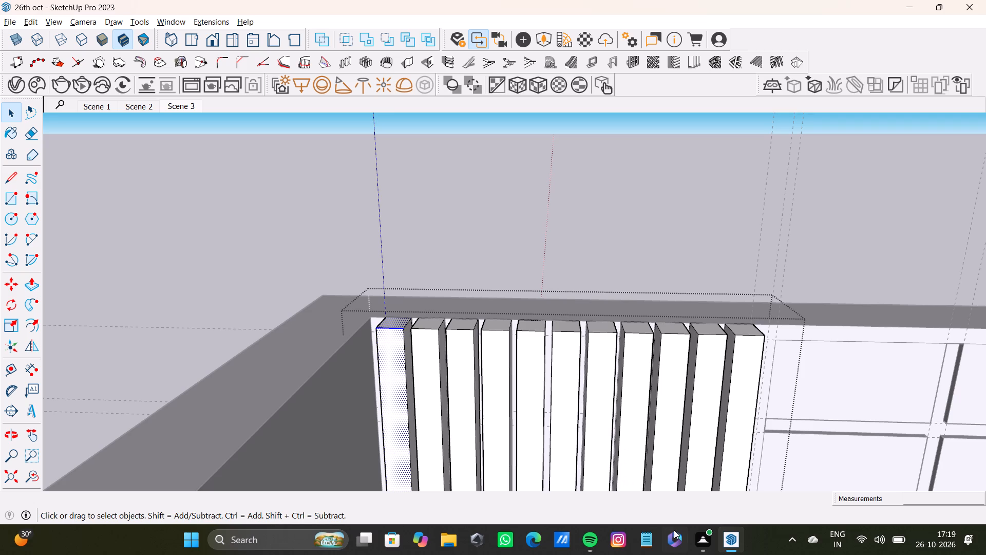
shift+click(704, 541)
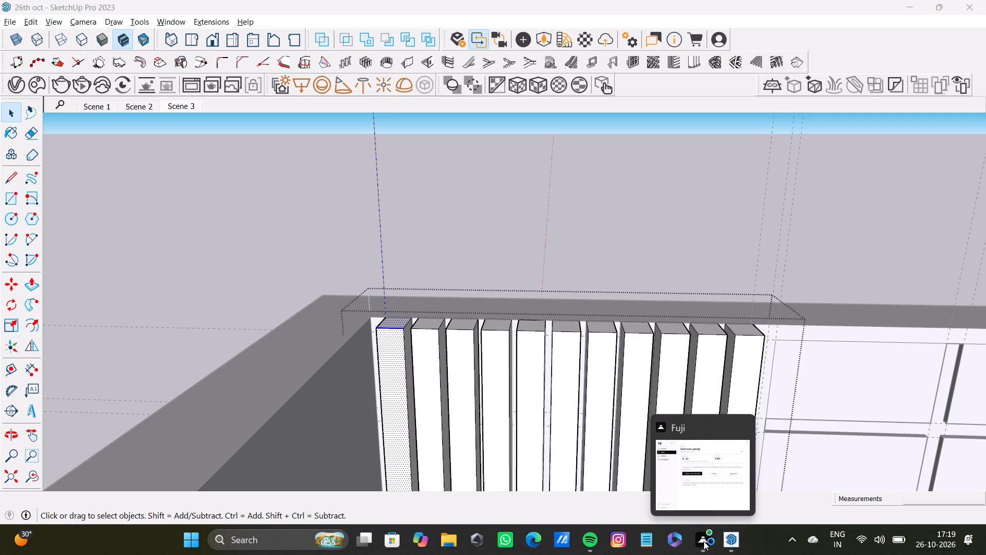
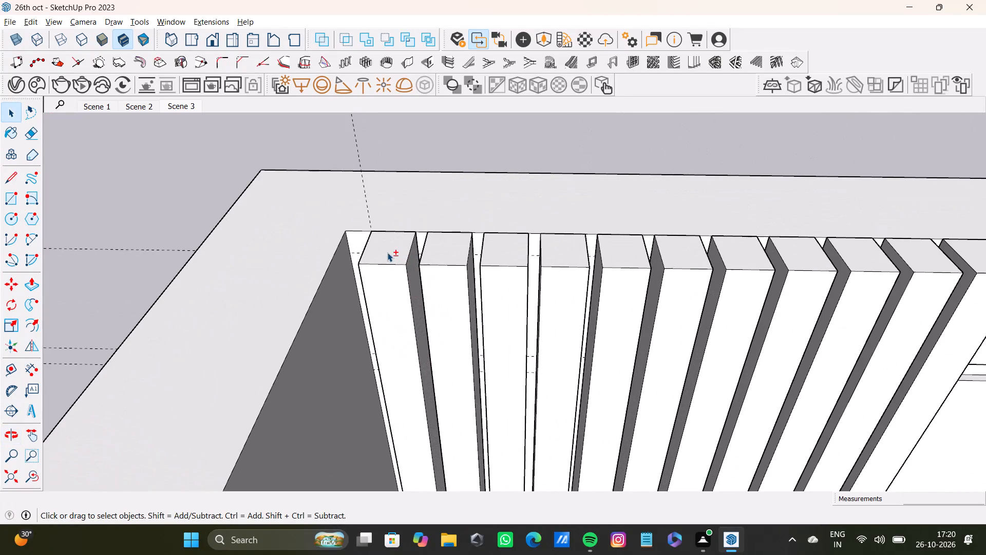
Add the top and front faces of the six slats nearest the side wall to the selection.
shift+double_click(387, 252)
shift+double_click(382, 247)
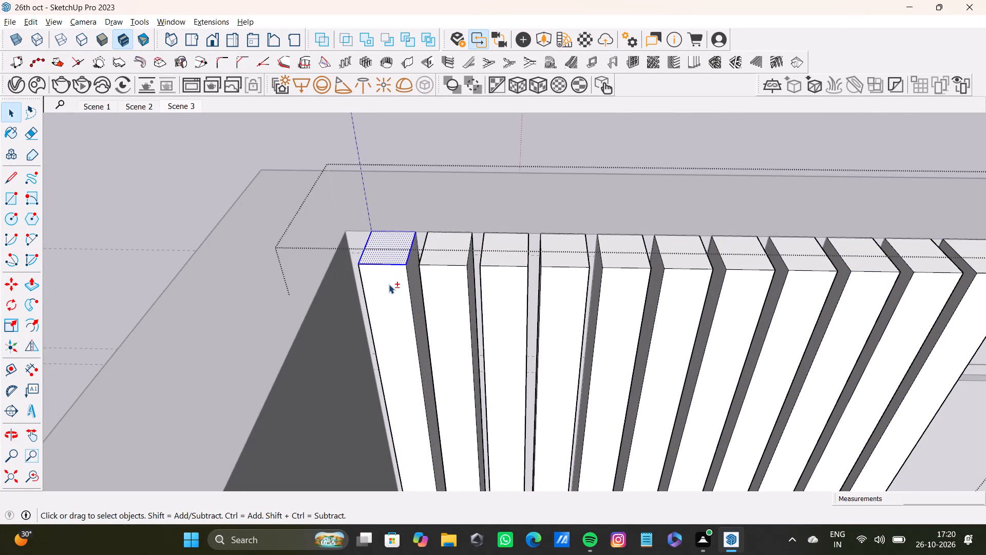
shift+double_click(389, 284)
shift+scroll(401, 282, up, 6)
shift+double_click(418, 270)
shift+double_click(448, 238)
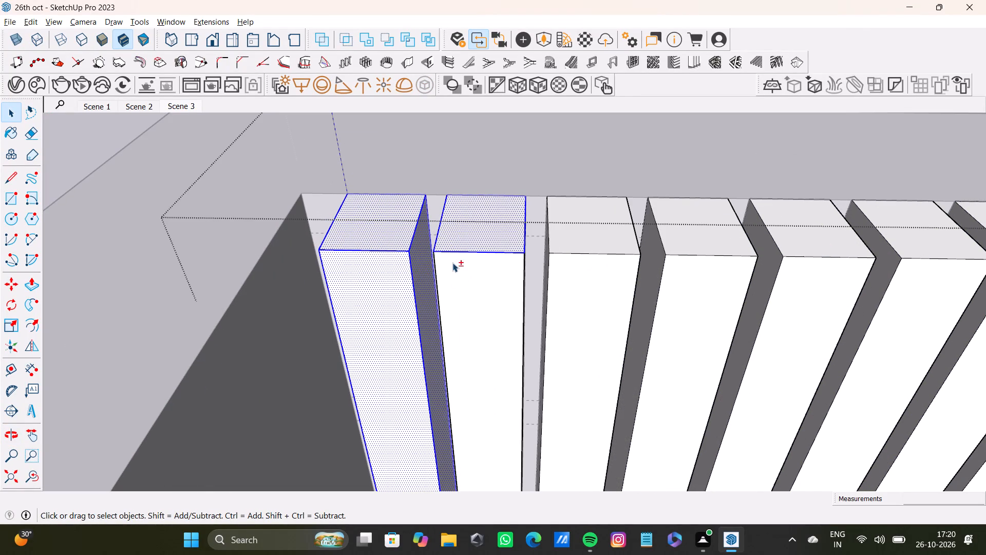
shift+double_click(456, 276)
shift+double_click(566, 238)
shift+double_click(570, 281)
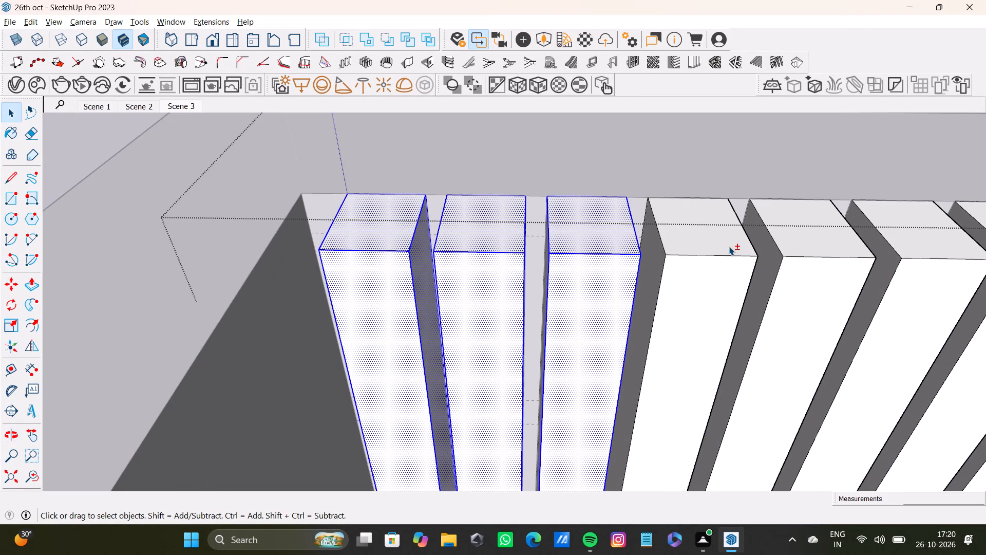
shift+double_click(728, 245)
shift+double_click(724, 286)
shift+middle_drag(725, 285, 508, 274)
shift+double_click(592, 220)
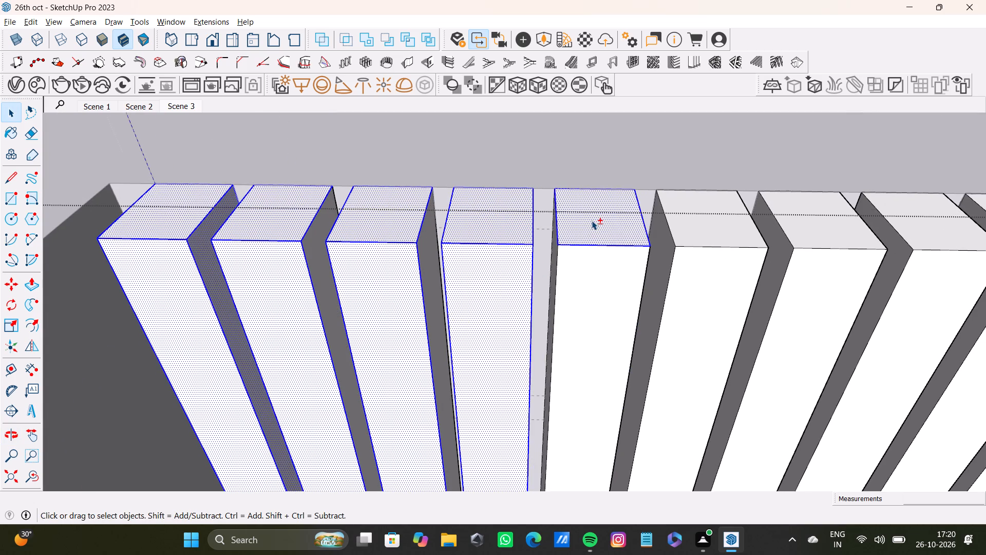
shift+double_click(582, 286)
shift+double_click(684, 229)
shift+double_click(691, 280)
Add the top and front faces of the left panel's five remaining slats to the selection.
shift+middle_drag(760, 262, 673, 255)
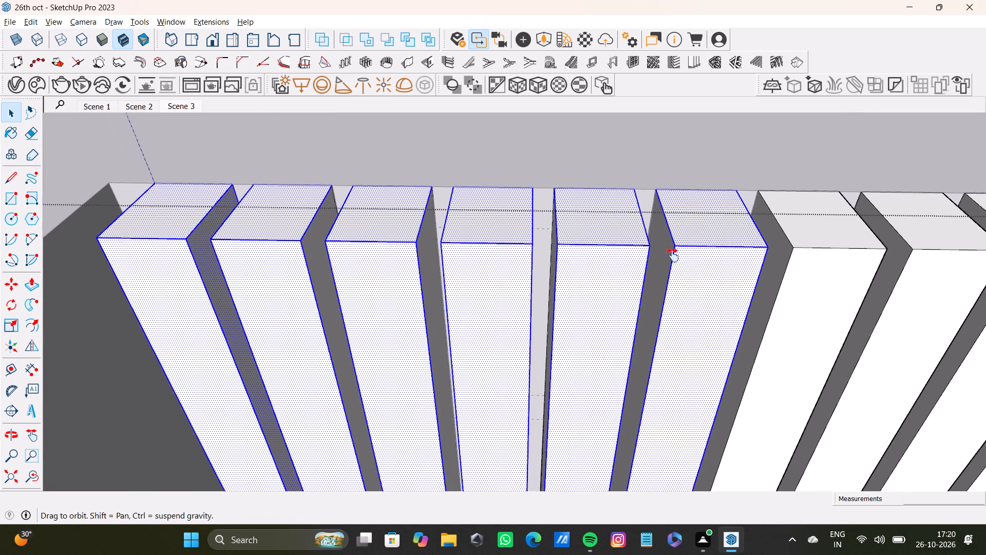
shift+middle_drag(673, 255, 524, 249)
shift+double_click(563, 210)
shift+double_click(585, 264)
shift+double_click(679, 215)
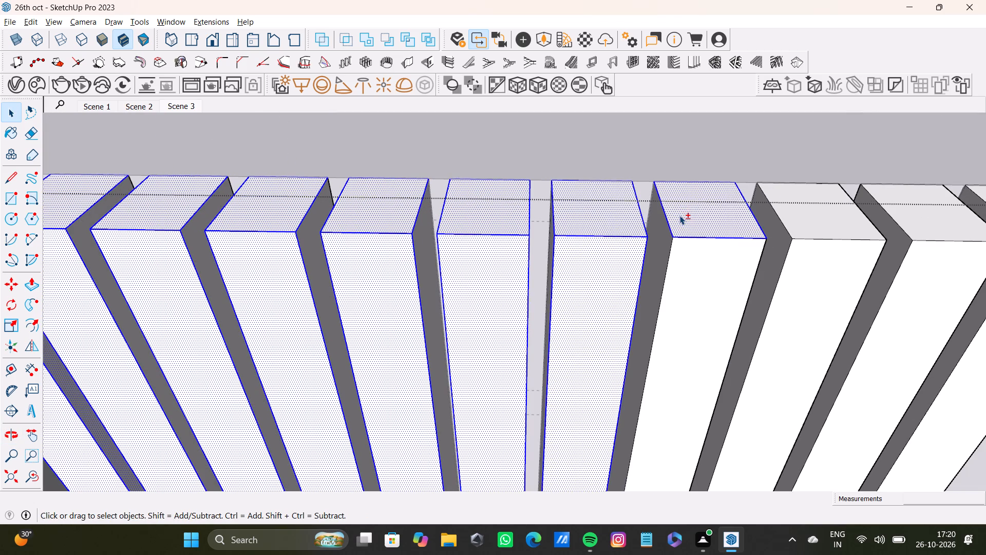
shift+double_click(698, 293)
shift+middle_drag(727, 286, 569, 306)
shift+double_click(658, 244)
shift+double_click(649, 310)
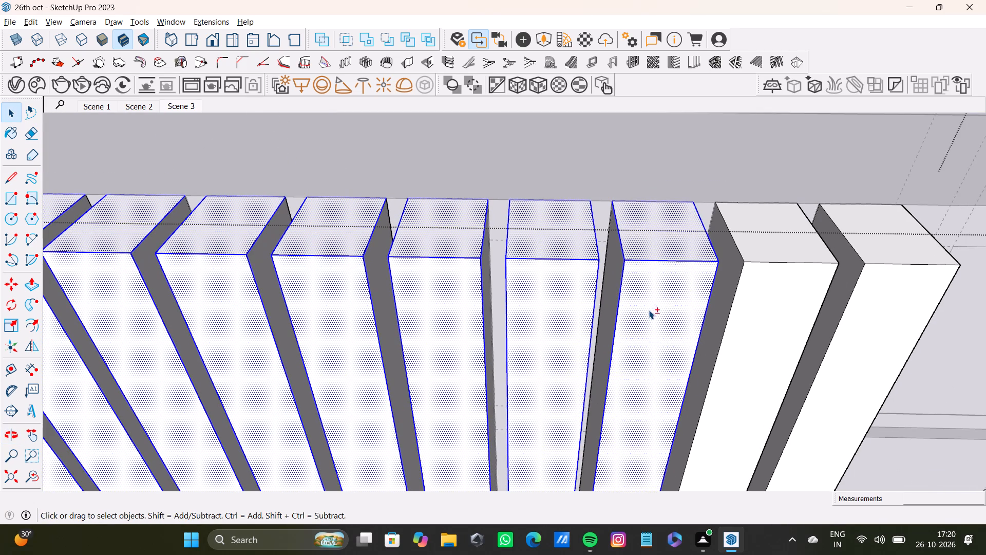
shift+double_click(791, 239)
shift+double_click(797, 308)
shift+double_click(893, 246)
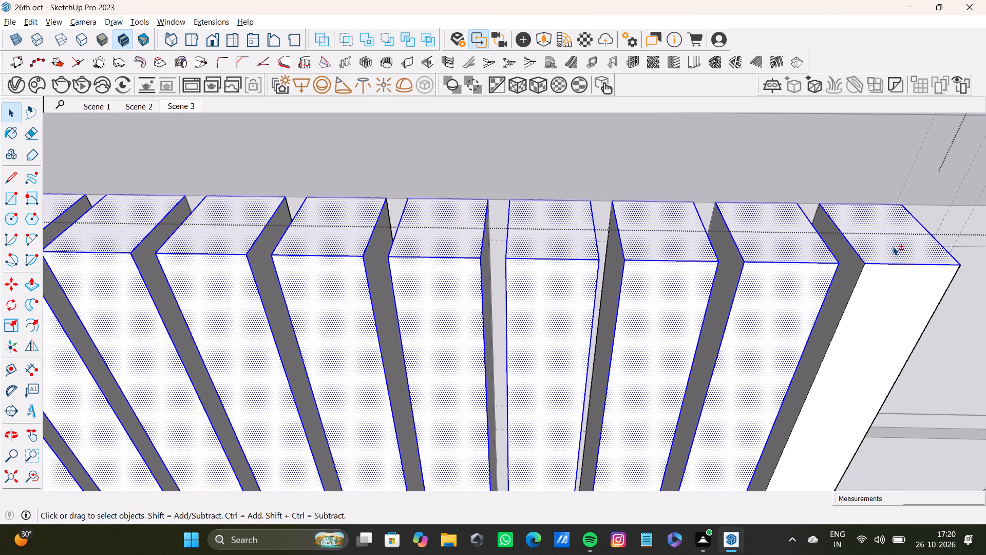
shift+double_click(903, 335)
Add the sides facing the left side wall to the selection on the six slats nearest the wall's centre.
shift+double_click(833, 313)
shift+double_click(724, 302)
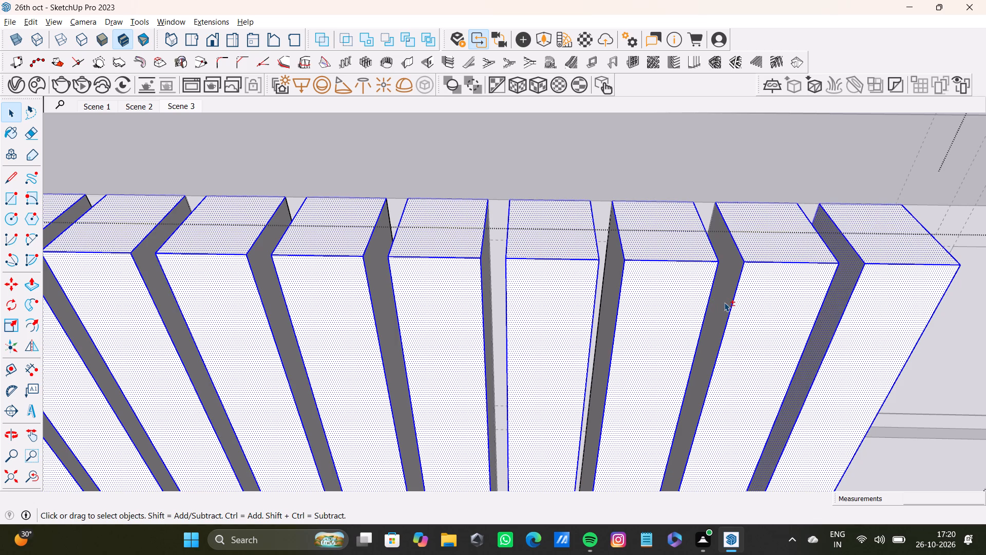
shift+double_click(617, 288)
shift+middle_drag(574, 301, 620, 295)
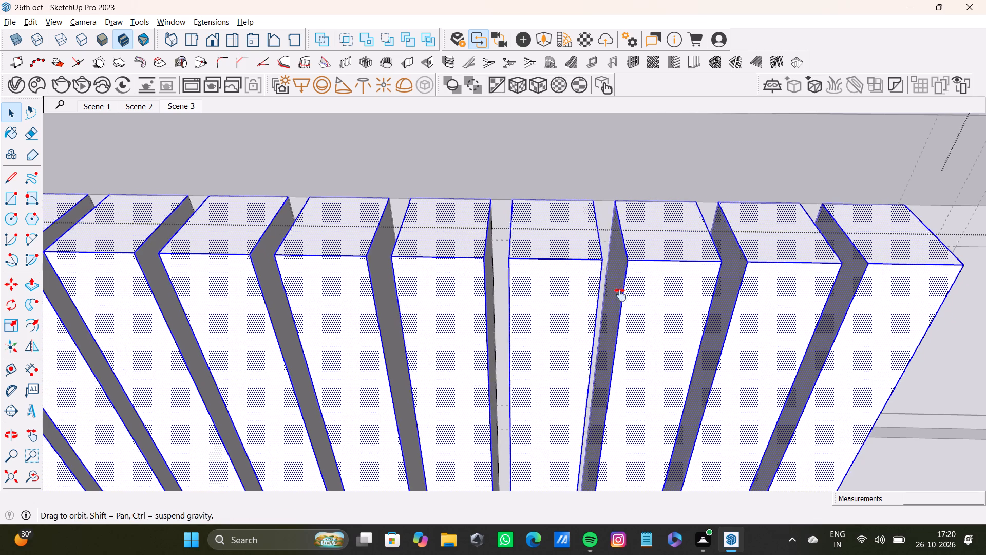
shift+middle_drag(620, 295, 666, 285)
shift+scroll(588, 281, up, 3)
shift+click(600, 286)
shift+scroll(600, 286, down, 5)
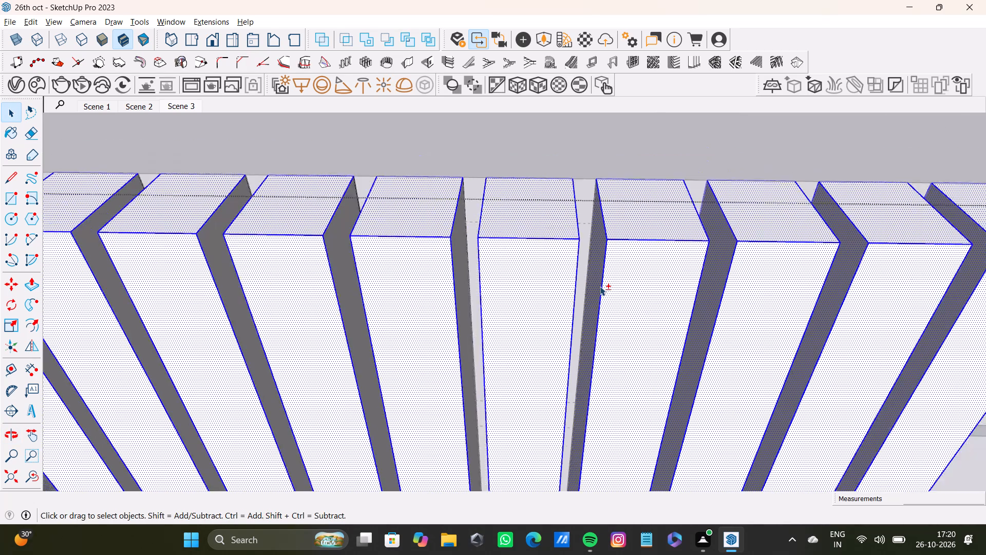
shift+middle_drag(599, 286, 685, 269)
shift+scroll(545, 274, up, 6)
shift+double_click(605, 287)
shift+scroll(605, 287, down, 5)
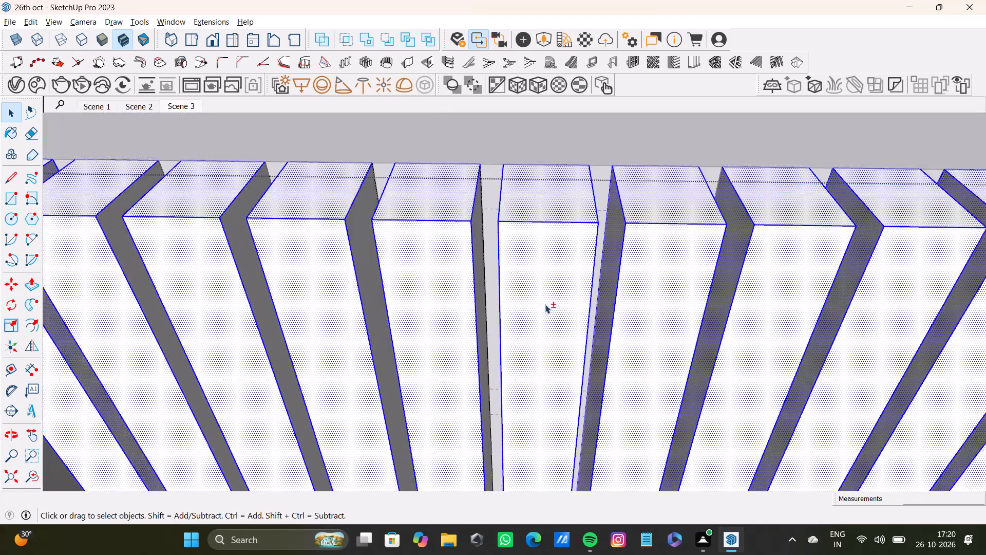
shift+middle_drag(527, 303, 614, 300)
shift+scroll(611, 298, up, 4)
shift+double_click(582, 287)
Add the sides facing the left side wall to the selection on the five remaining outer slats.
shift+scroll(576, 289, down, 4)
shift+middle_drag(487, 290, 606, 286)
shift+scroll(600, 282, up, 6)
shift+double_click(600, 279)
shift+middle_drag(495, 255, 632, 280)
shift+scroll(552, 278, up, 3)
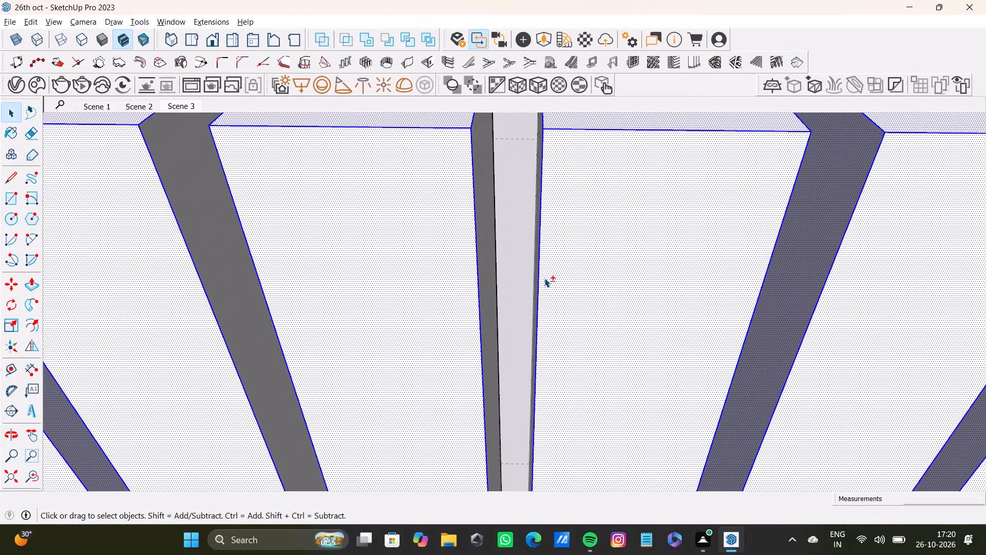
shift+scroll(521, 294, up, 3)
middle_drag(544, 290, 578, 287)
shift+click(565, 285)
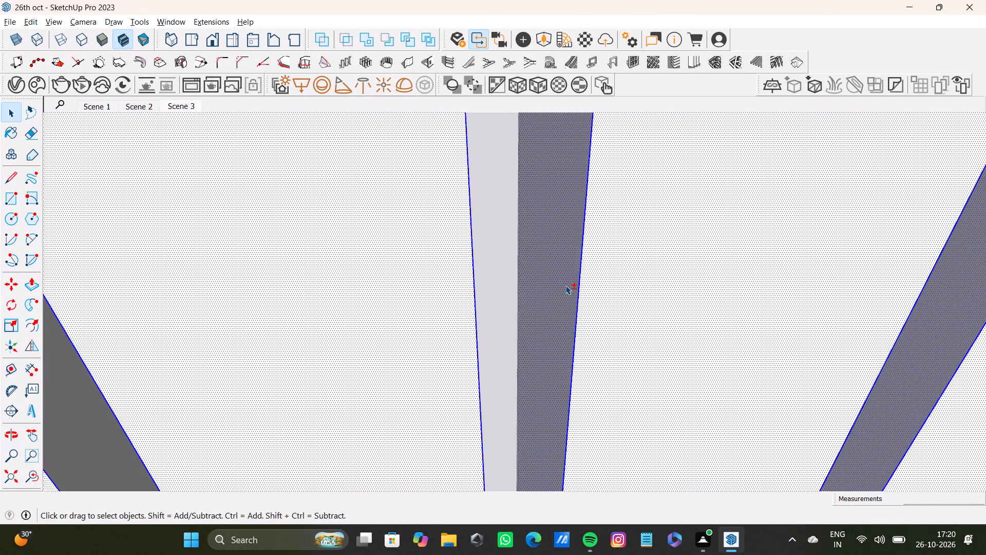
shift+scroll(565, 285, down, 13)
shift+middle_drag(561, 282, 679, 254)
shift+scroll(565, 256, up, 3)
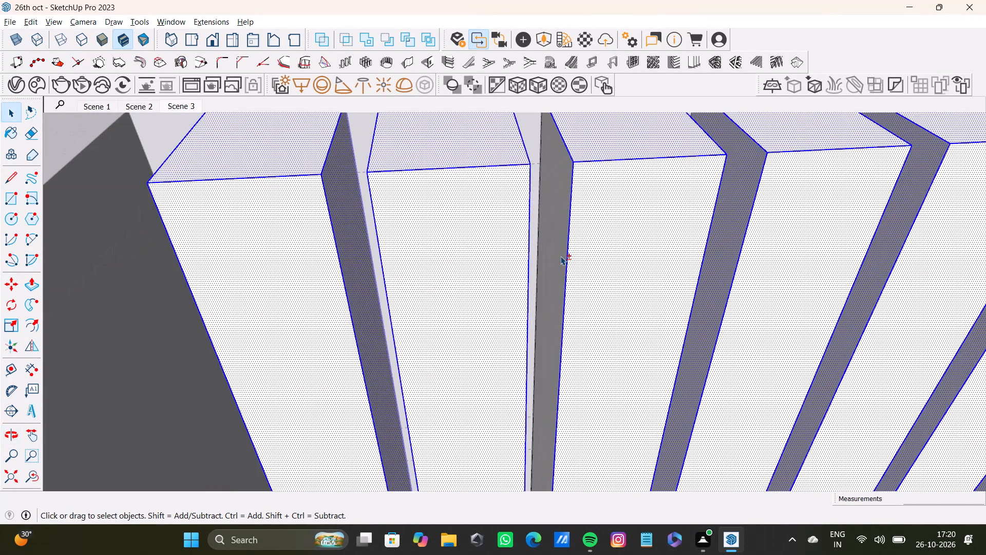
shift+click(560, 256)
shift+scroll(559, 256, down, 9)
shift+scroll(431, 261, up, 13)
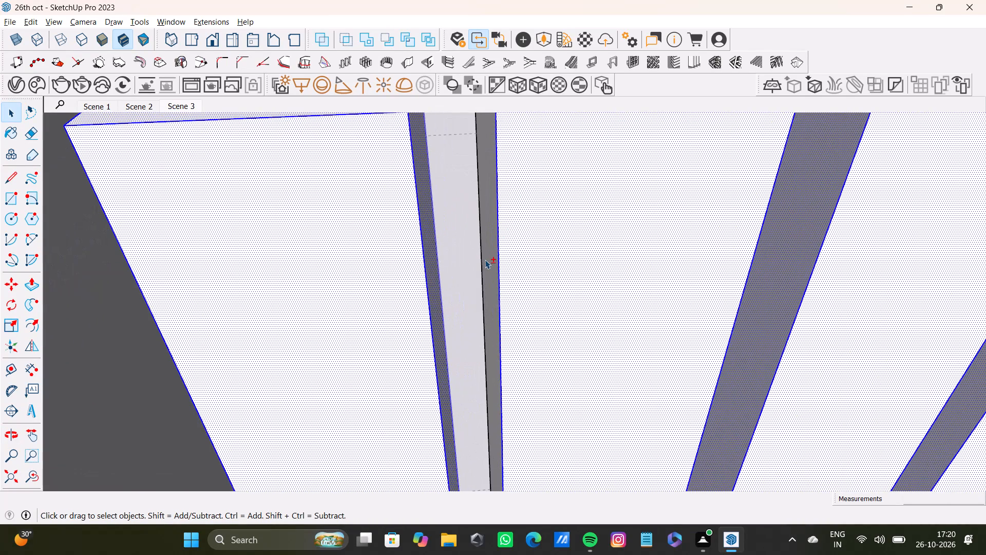
shift+click(489, 265)
shift+scroll(489, 265, down, 13)
shift+middle_drag(346, 221, 466, 220)
scroll(445, 231, up, 1)
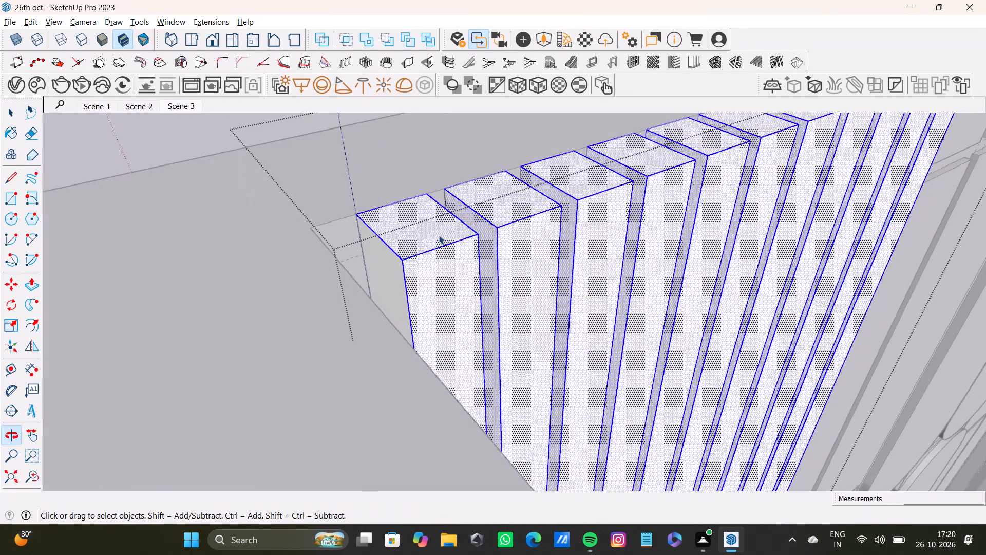
scroll(439, 235, up, 4)
shift+click(380, 270)
Add the opposite, inward-facing sides of the slats nearer the side wall to the selection, keeping their front faces selected.
shift+scroll(379, 271, down, 5)
middle_drag(543, 286, 179, 255)
scroll(349, 213, up, 6)
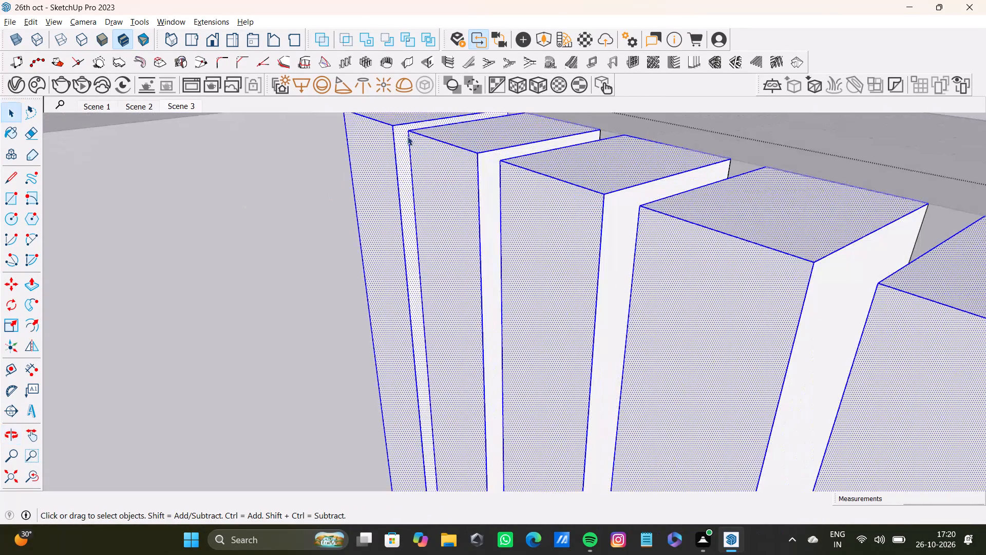
middle_drag(407, 137, 464, 166)
shift+scroll(469, 171, up, 4)
shift+click(469, 171)
shift+scroll(506, 187, down, 4)
shift+middle_drag(509, 191, 406, 238)
shift+scroll(411, 238, down, 1)
shift+scroll(575, 238, up, 2)
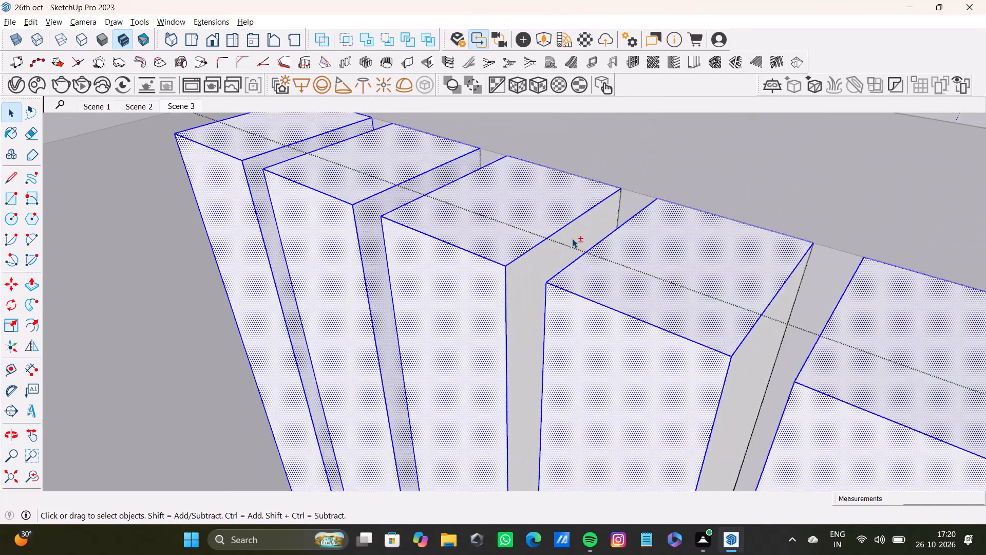
shift+click(541, 256)
shift+scroll(541, 258, down, 5)
shift+middle_drag(553, 268, 511, 249)
shift+scroll(601, 298, up, 4)
shift+click(614, 308)
shift+scroll(618, 309, down, 4)
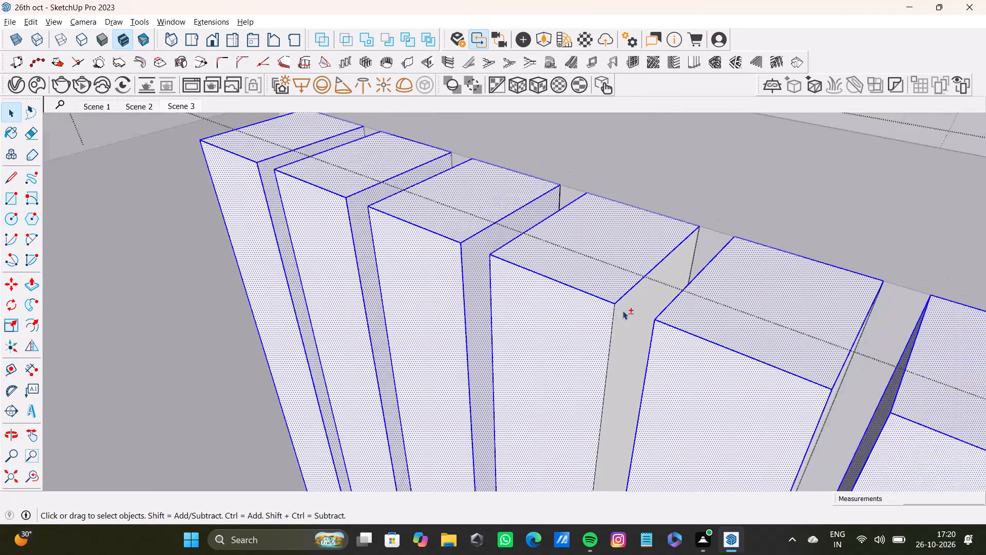
shift+middle_drag(624, 311, 604, 284)
shift+click(608, 291)
shift+click(590, 304)
shift+scroll(592, 312, down, 4)
shift+middle_drag(592, 312, 586, 258)
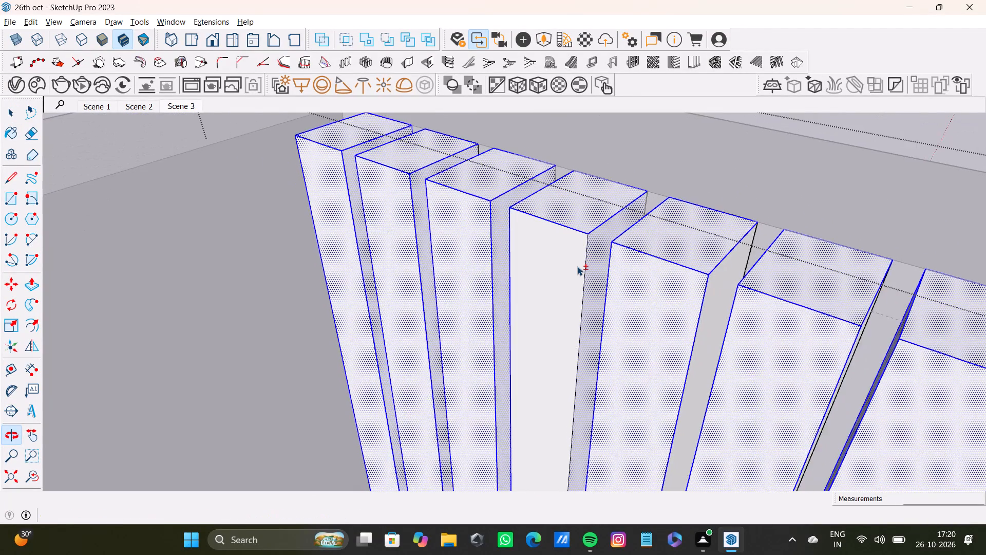
shift+scroll(577, 266, up, 3)
shift+click(577, 266)
shift+click(586, 276)
Add the inward-facing sides and missed back edges of the remaining slats to the selection, up to the innermost slat.
shift+middle_drag(680, 252, 625, 231)
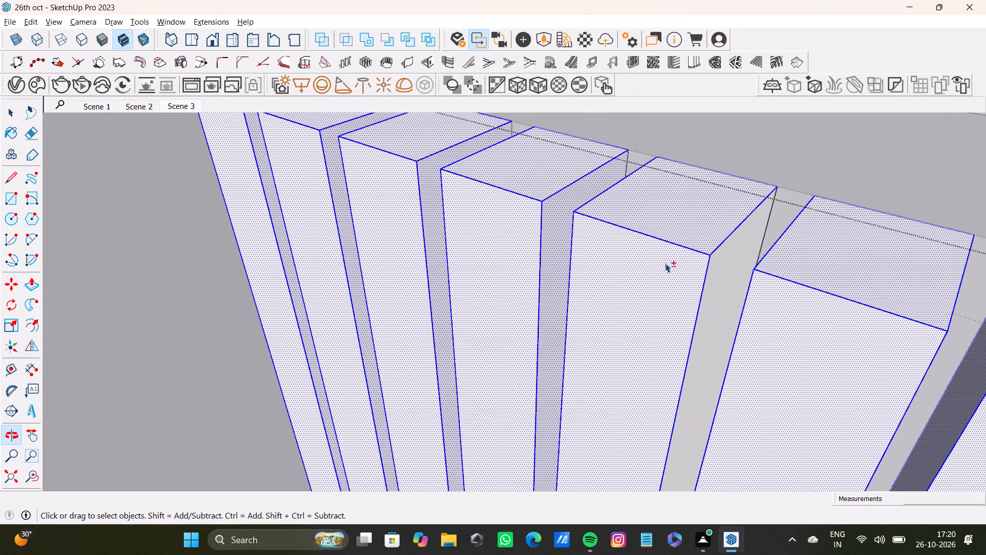
shift+scroll(672, 268, up, 3)
shift+click(730, 288)
shift+scroll(730, 288, down, 4)
shift+scroll(621, 153, up, 9)
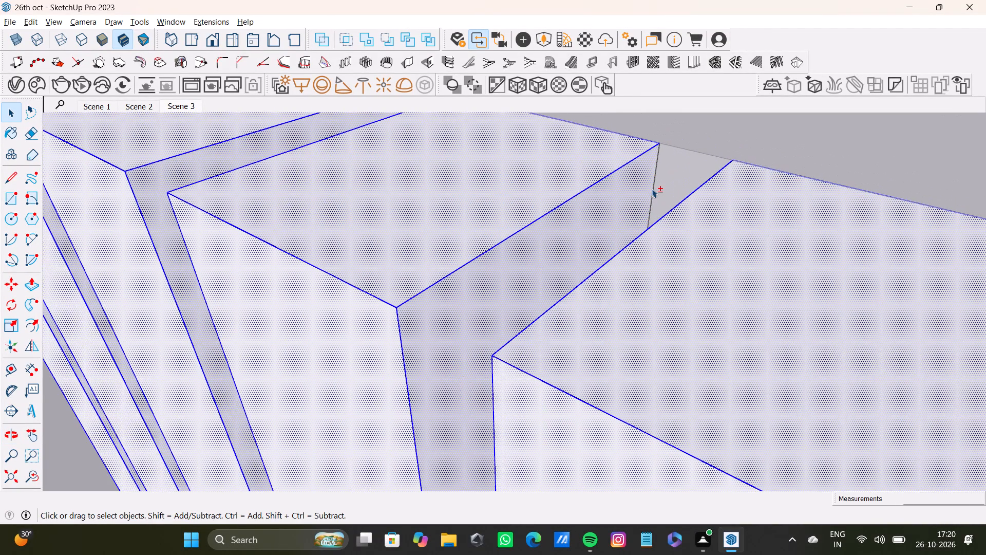
shift+click(652, 189)
shift+scroll(652, 189, down, 17)
shift+middle_drag(652, 202, 502, 174)
shift+scroll(653, 223, up, 3)
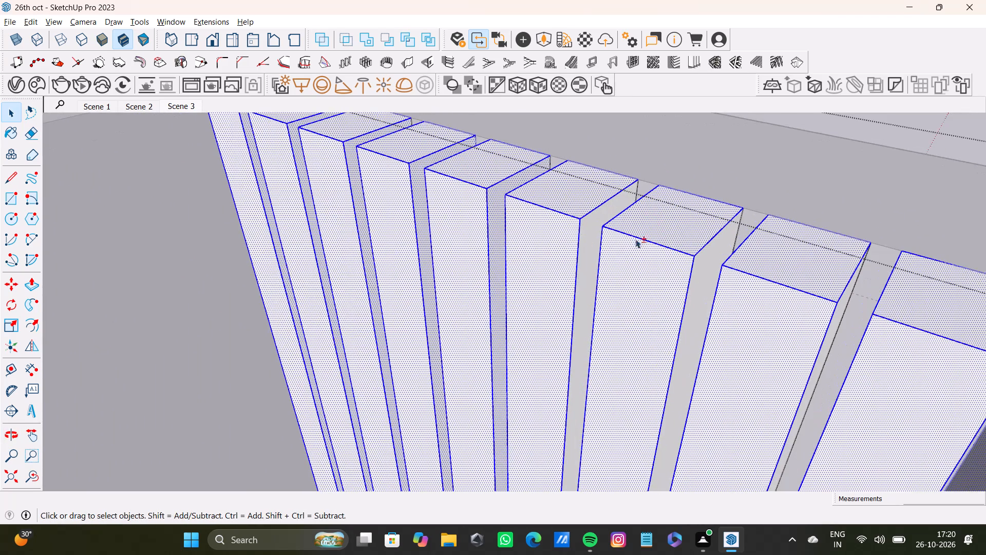
shift+click(591, 246)
shift+click(635, 190)
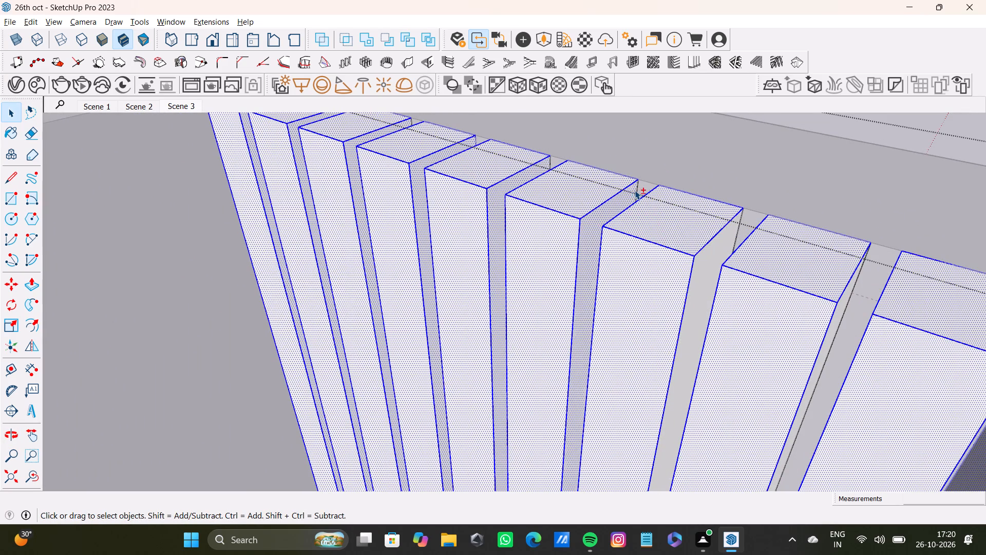
shift+click(593, 230)
shift+click(709, 274)
shift+scroll(729, 267, down, 5)
shift+middle_drag(729, 267, 616, 240)
shift+scroll(663, 258, up, 3)
shift+click(684, 266)
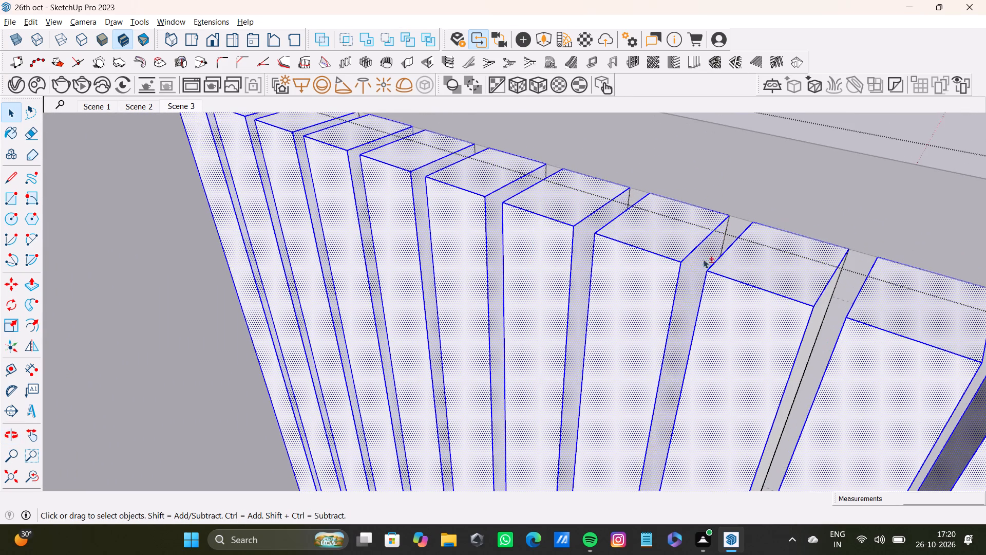
shift+scroll(774, 285, down, 3)
shift+middle_drag(774, 285, 570, 229)
shift+scroll(593, 240, up, 2)
shift+click(603, 247)
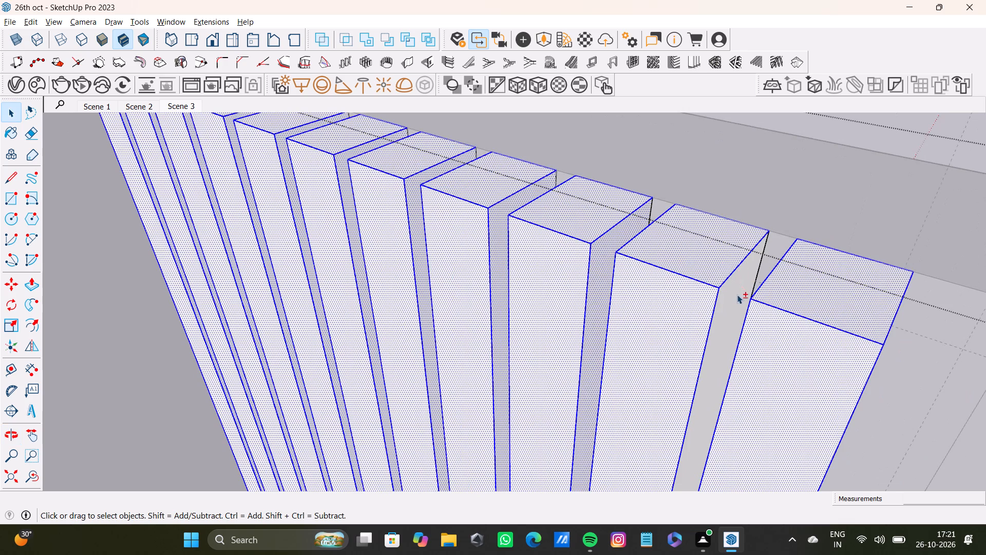
shift+click(737, 294)
shift+middle_drag(751, 290, 530, 216)
shift+click(597, 244)
Paint all selected slat faces of the left panel with the grey-brown grained material from the Wood collection.
shift+scroll(597, 244, down, 11)
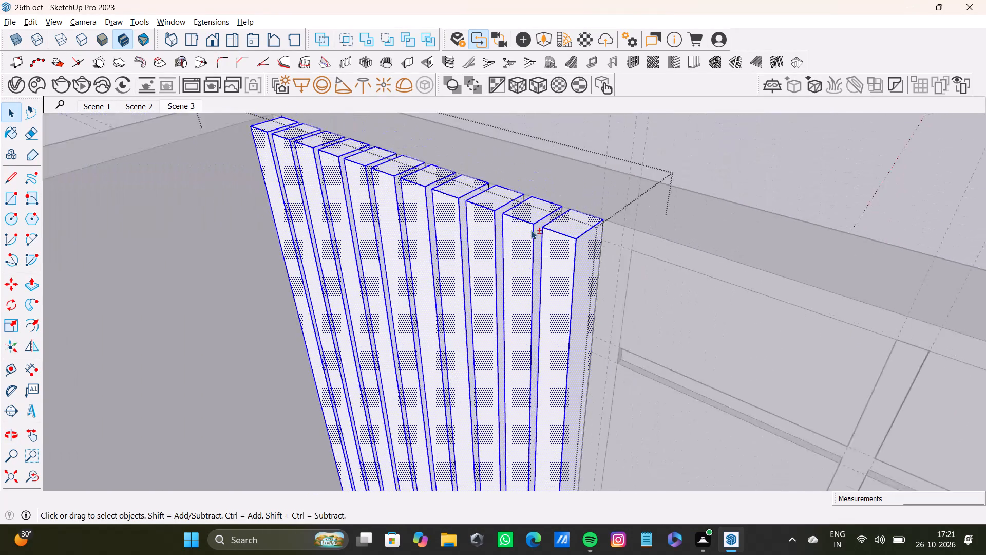
shift+scroll(531, 230, down, 20)
shift+scroll(531, 230, down, 6)
middle_drag(480, 277, 571, 291)
scroll(480, 275, up, 6)
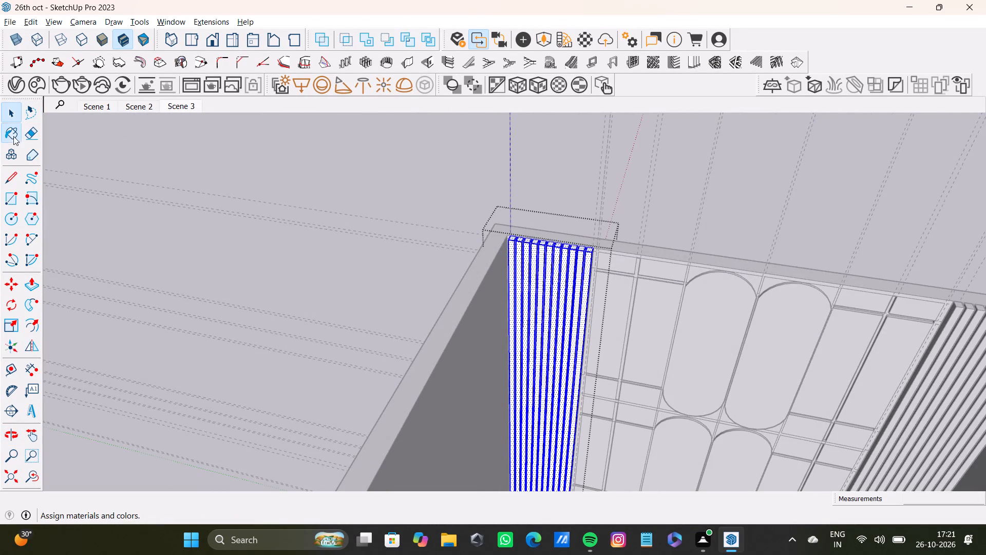
click(13, 136)
scroll(718, 126, down, 14)
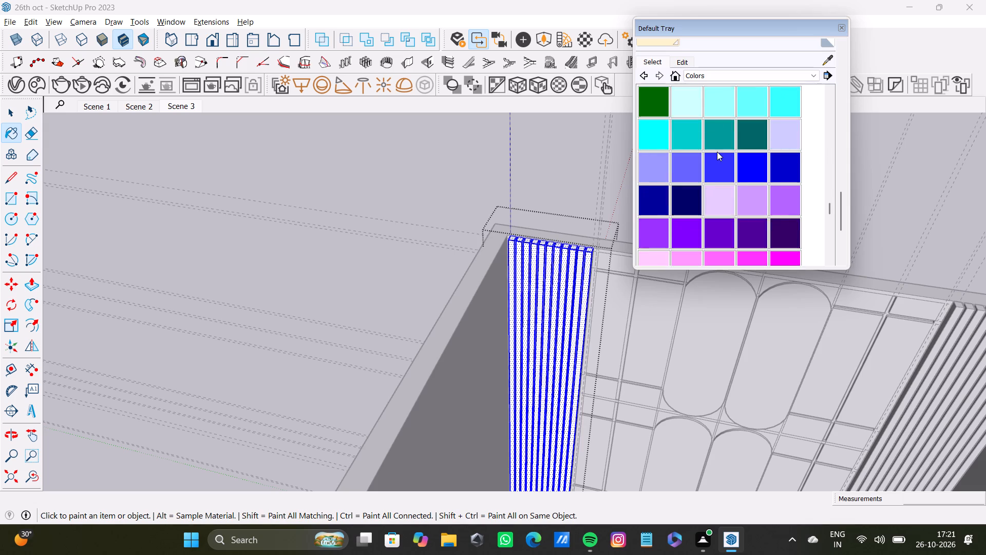
scroll(717, 152, down, 10)
scroll(717, 152, up, 7)
click(708, 79)
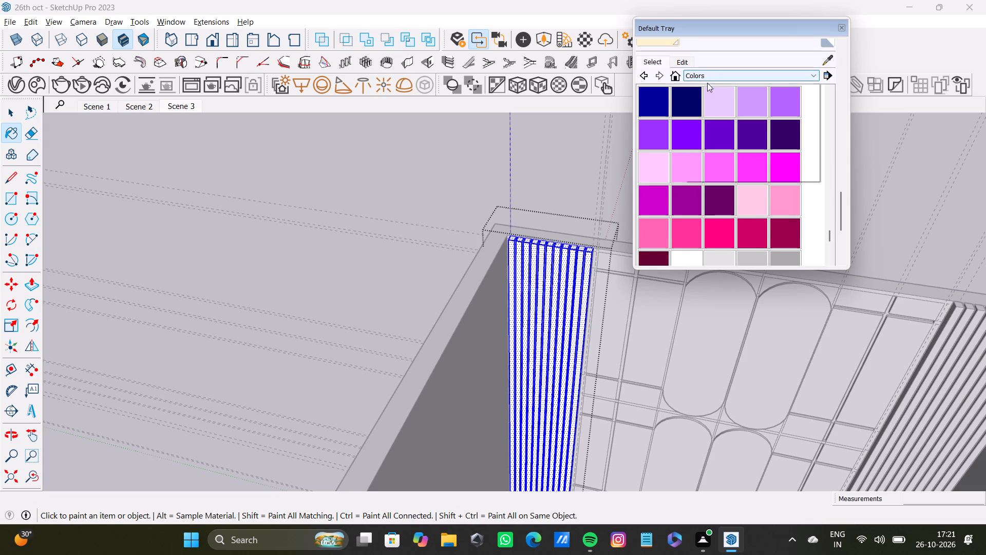
scroll(713, 147, down, 4)
click(713, 176)
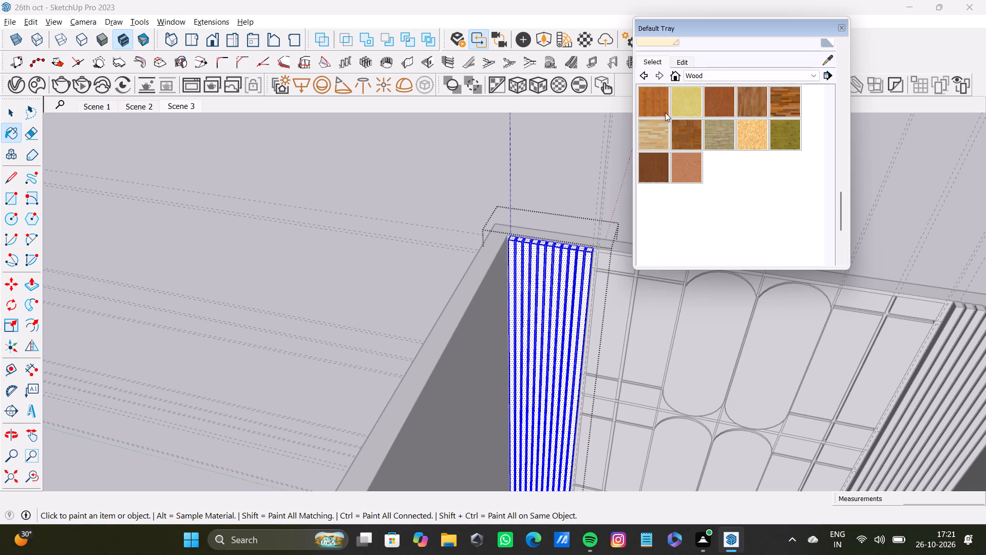
click(729, 128)
scroll(603, 331, up, 12)
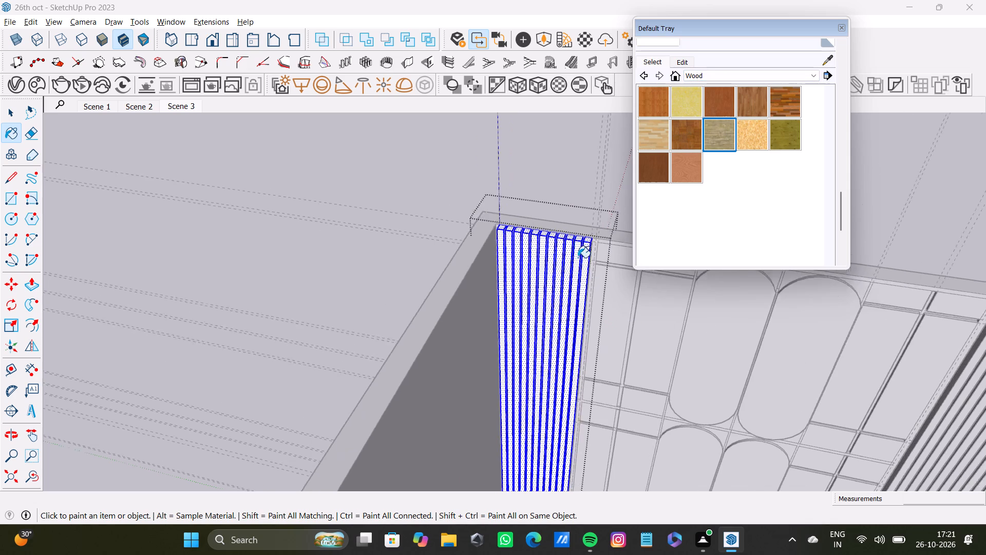
scroll(578, 257, up, 10)
click(602, 213)
scroll(436, 177, down, 8)
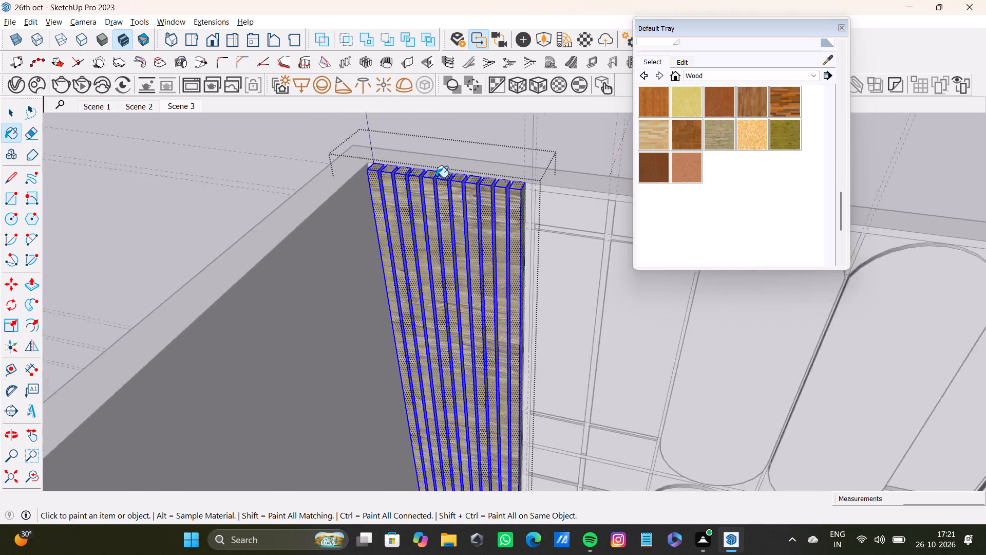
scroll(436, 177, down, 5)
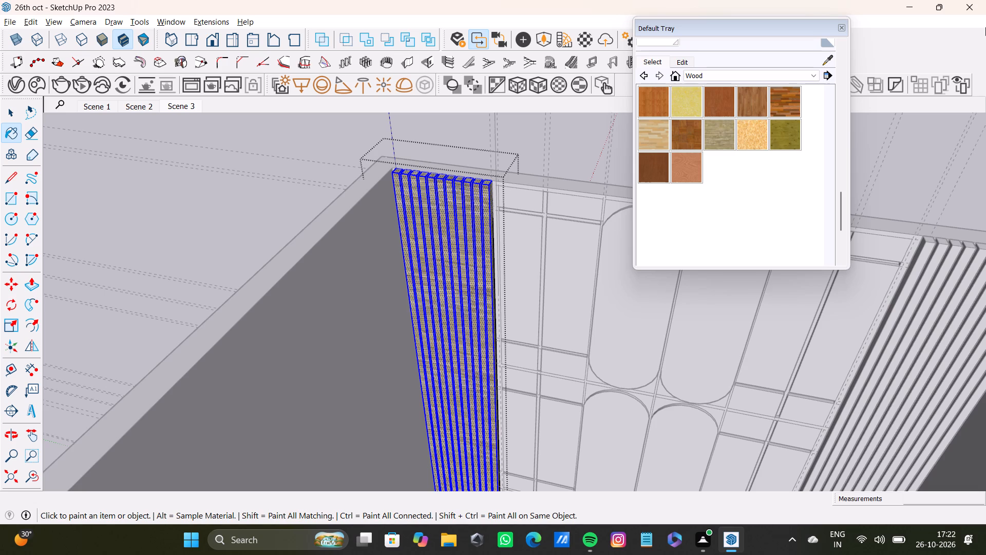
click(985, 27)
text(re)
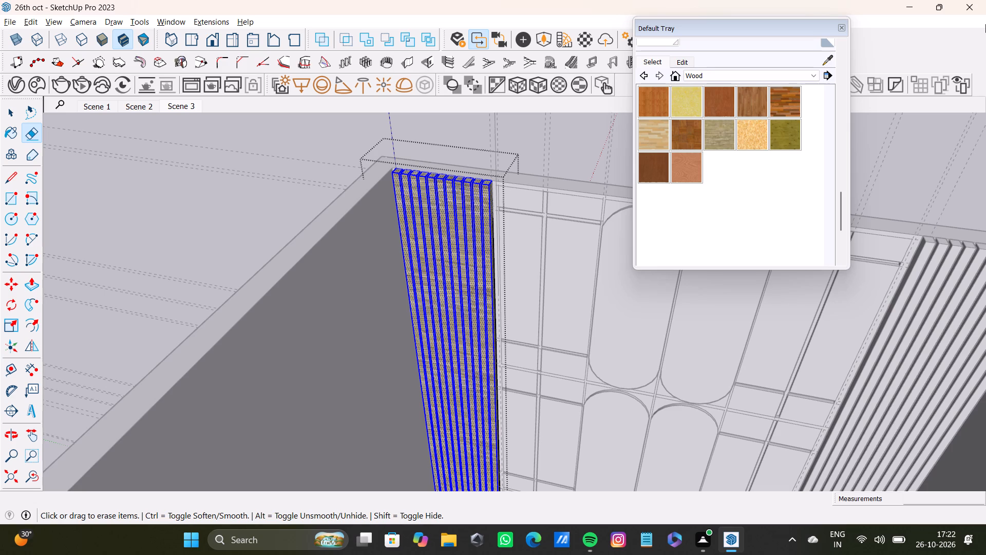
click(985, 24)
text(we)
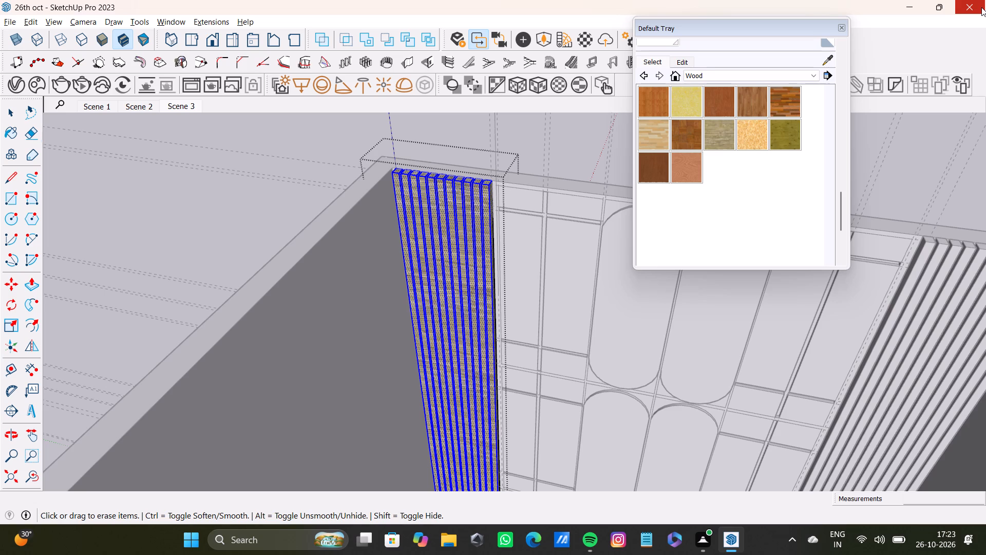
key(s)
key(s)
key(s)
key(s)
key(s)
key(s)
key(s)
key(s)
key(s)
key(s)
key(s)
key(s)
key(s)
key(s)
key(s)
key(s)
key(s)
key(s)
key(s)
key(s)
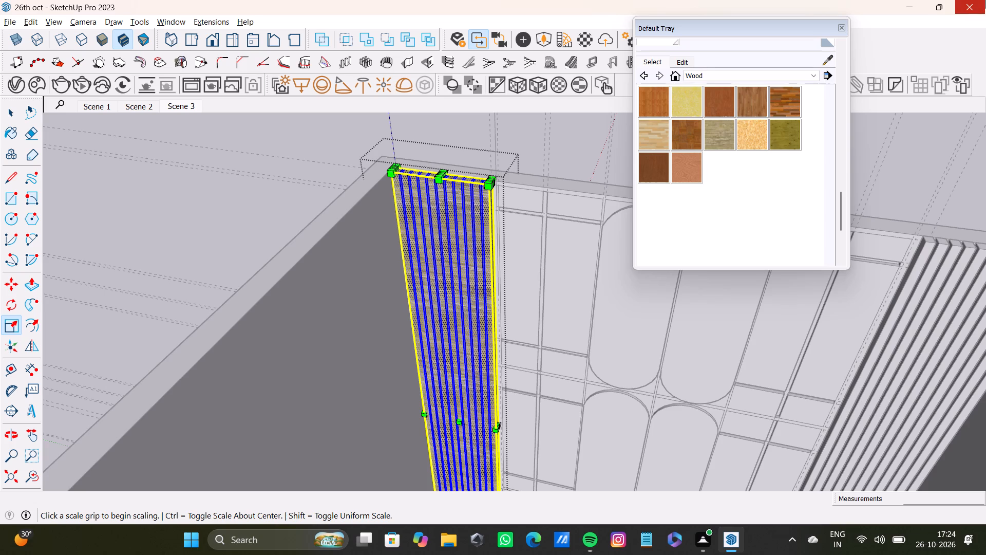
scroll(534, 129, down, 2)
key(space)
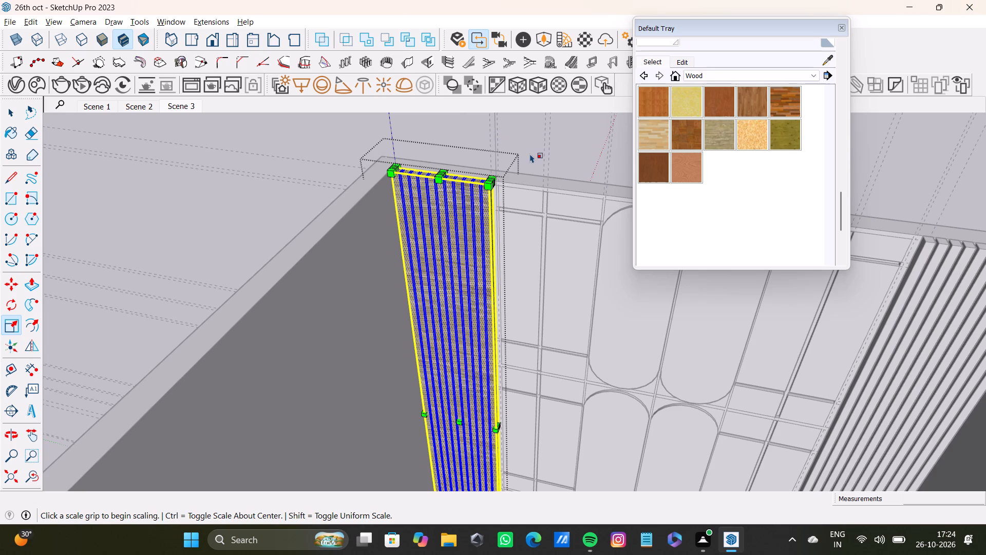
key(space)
Leave the left panel, open the back wall's right slat panel, and select the front and top faces of its three innermost slats.
click(299, 160)
scroll(403, 197, down, 9)
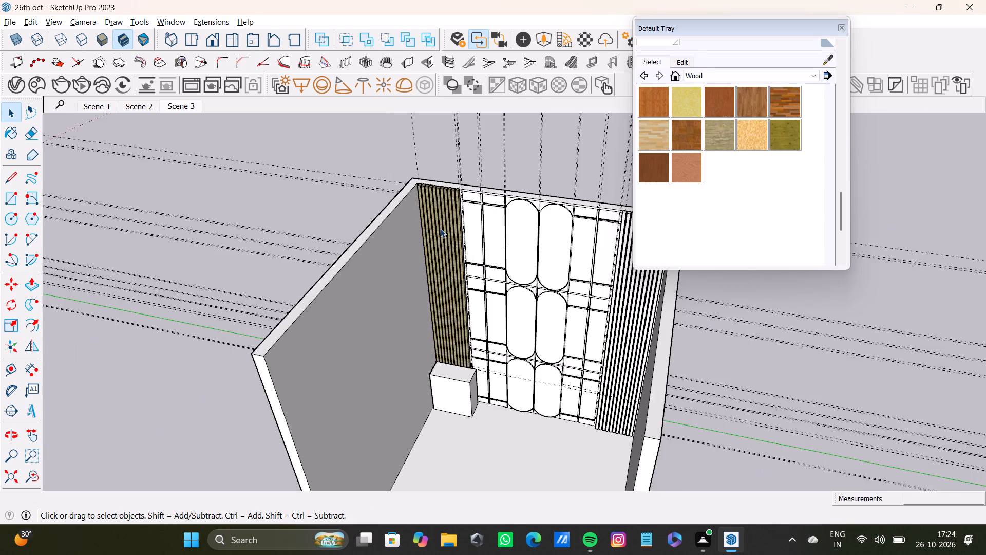
middle_drag(440, 229, 510, 256)
shift+scroll(552, 224, up, 13)
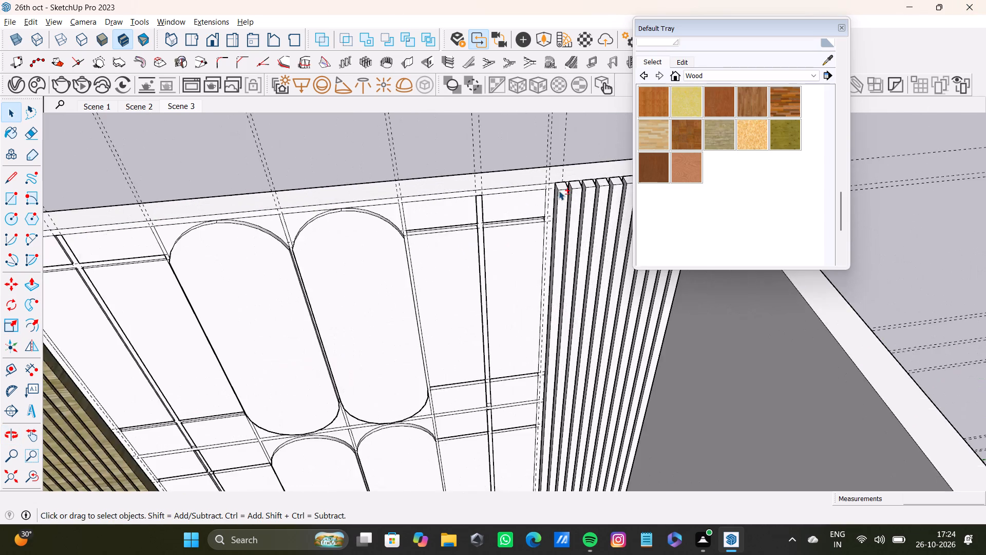
shift+scroll(559, 191, up, 3)
shift+double_click(559, 191)
shift+double_click(565, 199)
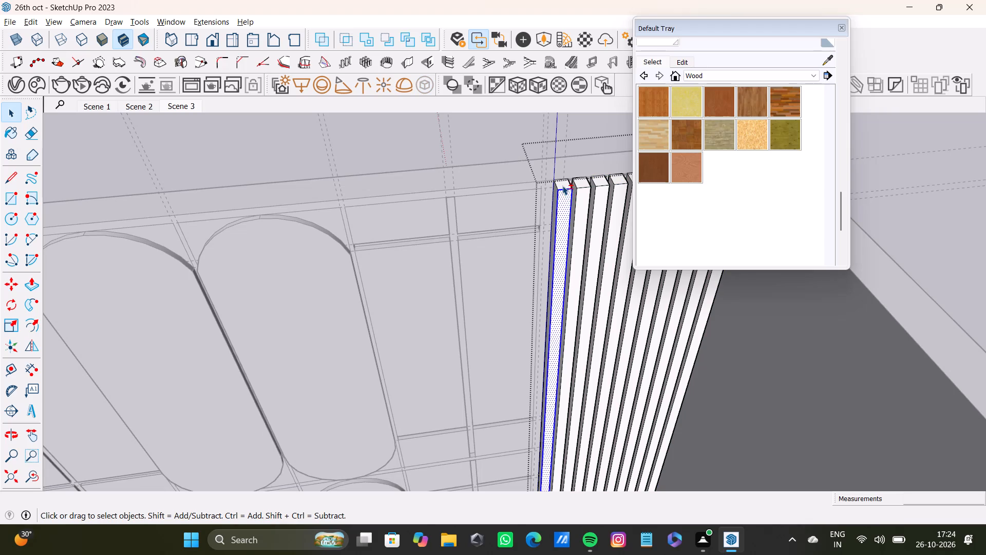
shift+double_click(562, 186)
shift+click(581, 196)
shift+click(581, 196)
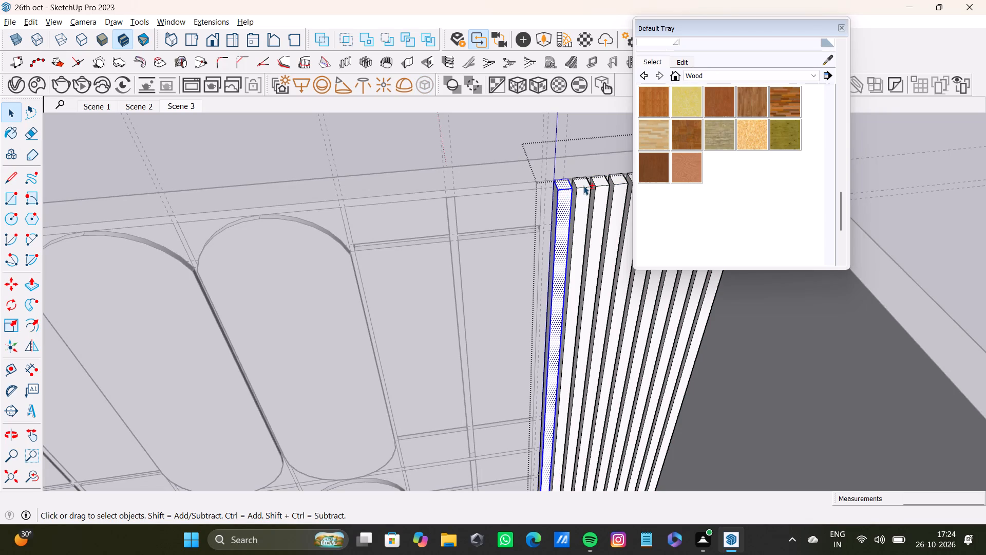
shift+double_click(583, 185)
shift+double_click(583, 191)
shift+double_click(597, 182)
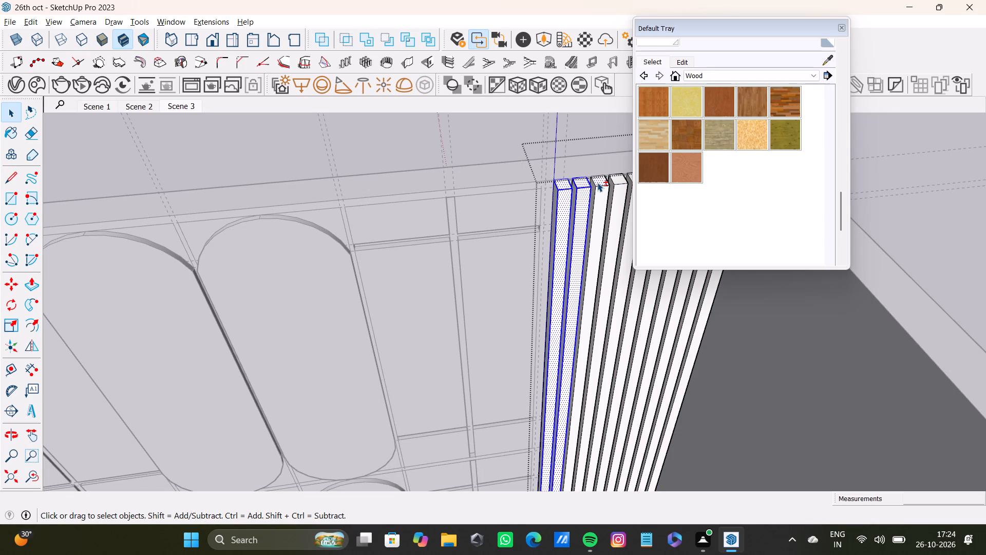
shift+double_click(602, 196)
Add the inward-facing sides of the three innermost slats to the selection.
shift+scroll(593, 192, up, 9)
shift+double_click(593, 192)
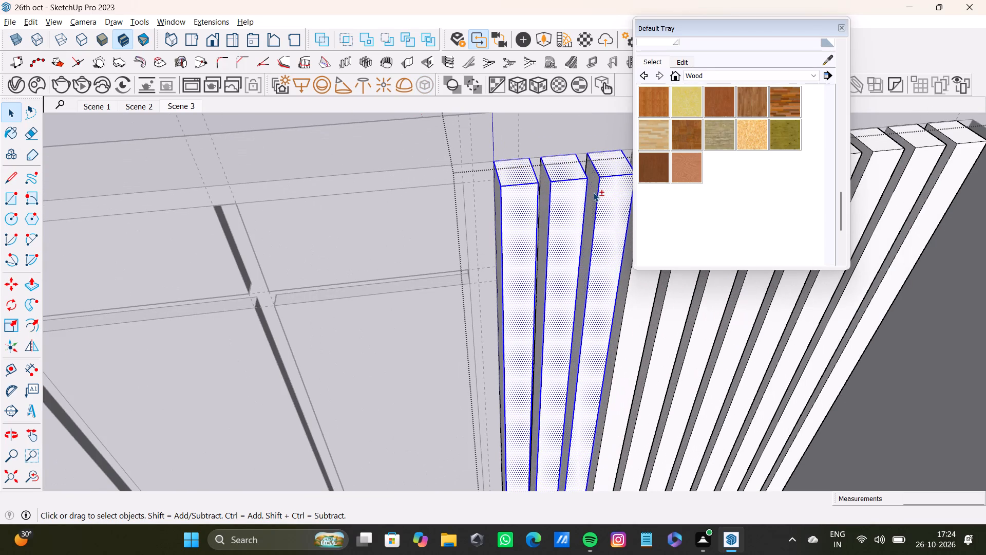
shift+double_click(544, 202)
shift+scroll(526, 205, down, 3)
shift+middle_drag(526, 205, 555, 198)
shift+scroll(544, 205, up, 2)
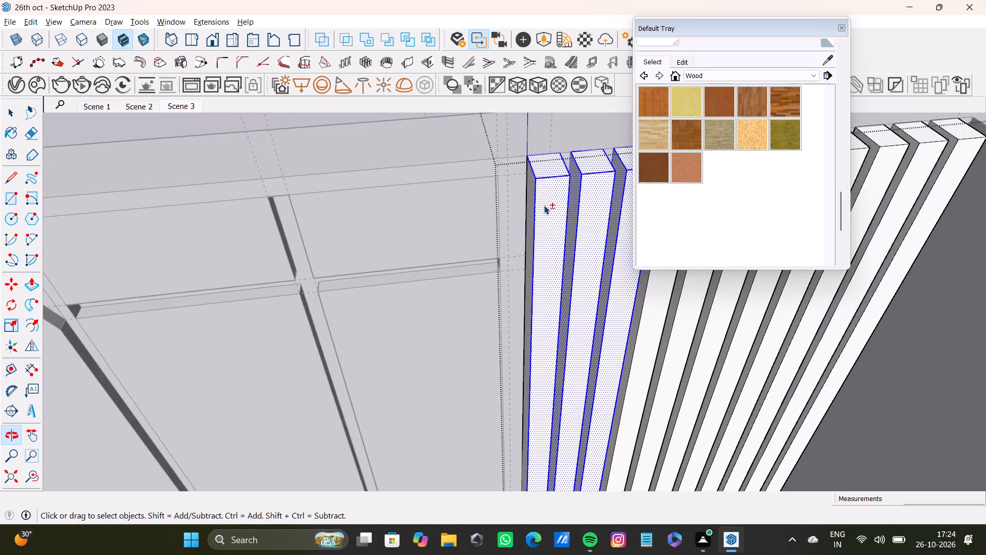
shift+scroll(544, 205, up, 4)
shift+double_click(530, 218)
Add the top, front and inward-facing side faces of the fourth and fifth slats from the wall's centre to the selection.
shift+scroll(530, 218, down, 9)
shift+middle_drag(533, 214, 449, 228)
shift+scroll(497, 203, up, 6)
shift+double_click(568, 188)
shift+double_click(580, 225)
shift+double_click(560, 219)
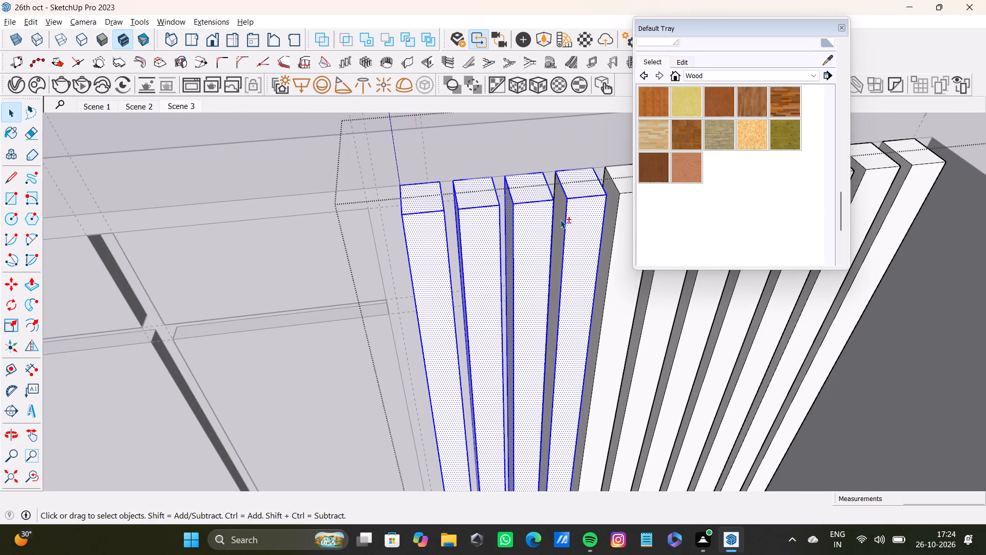
shift+scroll(560, 219, up, 1)
shift+middle_drag(546, 218, 380, 216)
shift+double_click(462, 171)
shift+double_click(469, 204)
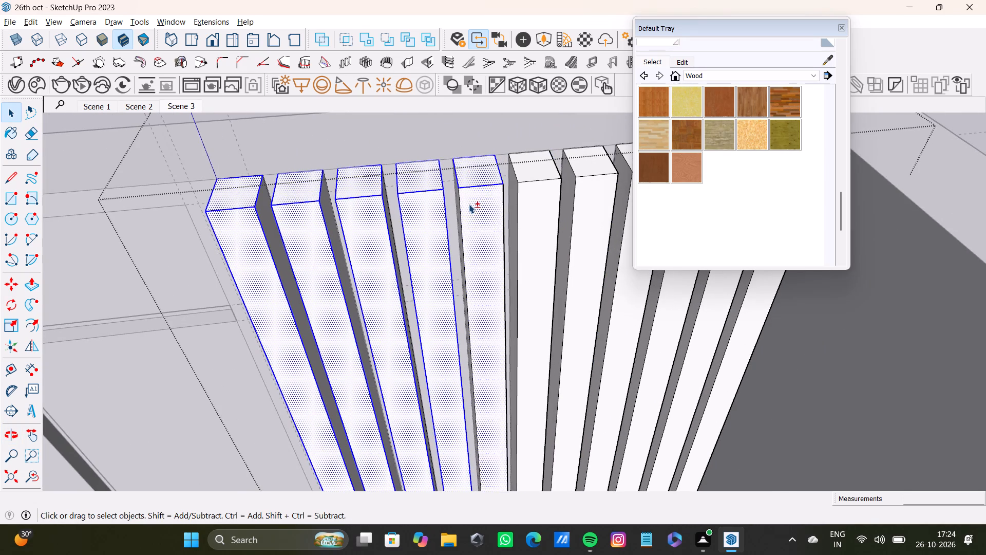
middle_drag(453, 213, 488, 213)
scroll(476, 218, up, 5)
shift+double_click(438, 225)
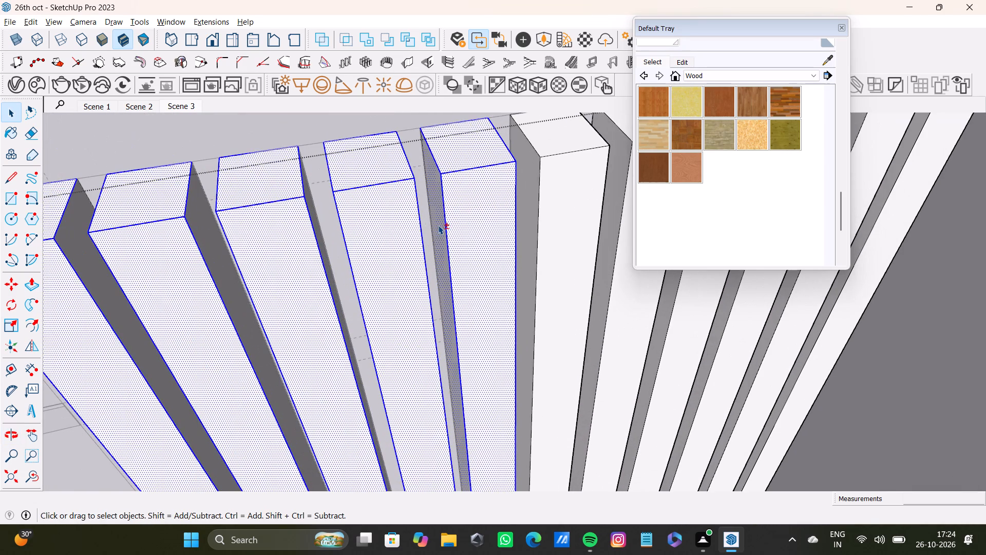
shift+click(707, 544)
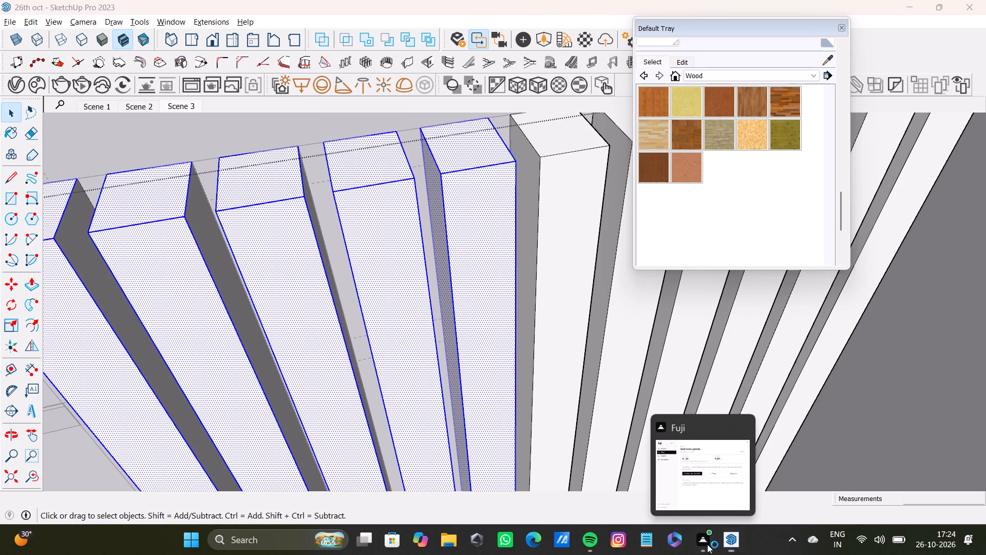
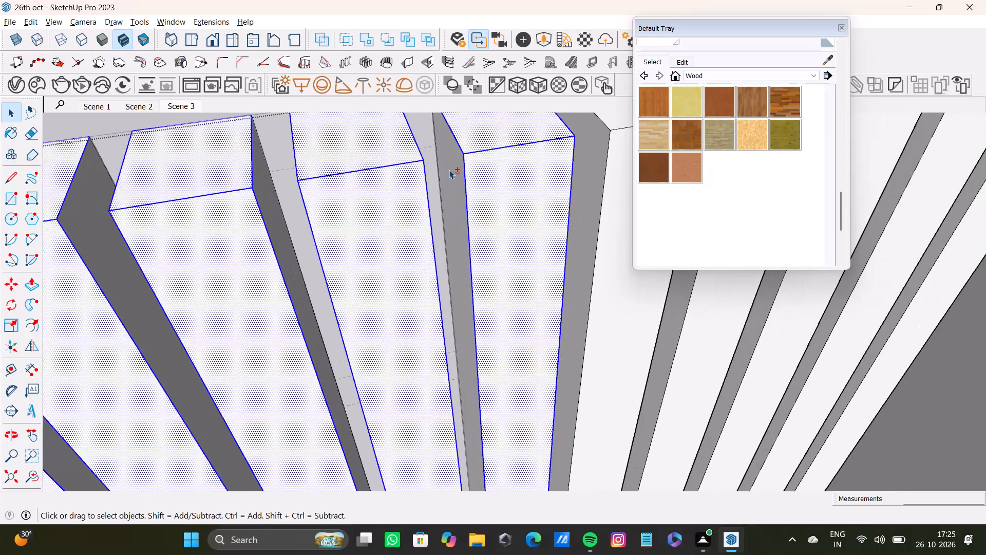
Add the outward-facing sides of the already selected slats of the right panel to the selection.
shift+scroll(465, 208, down, 4)
middle_drag(494, 254, 406, 264)
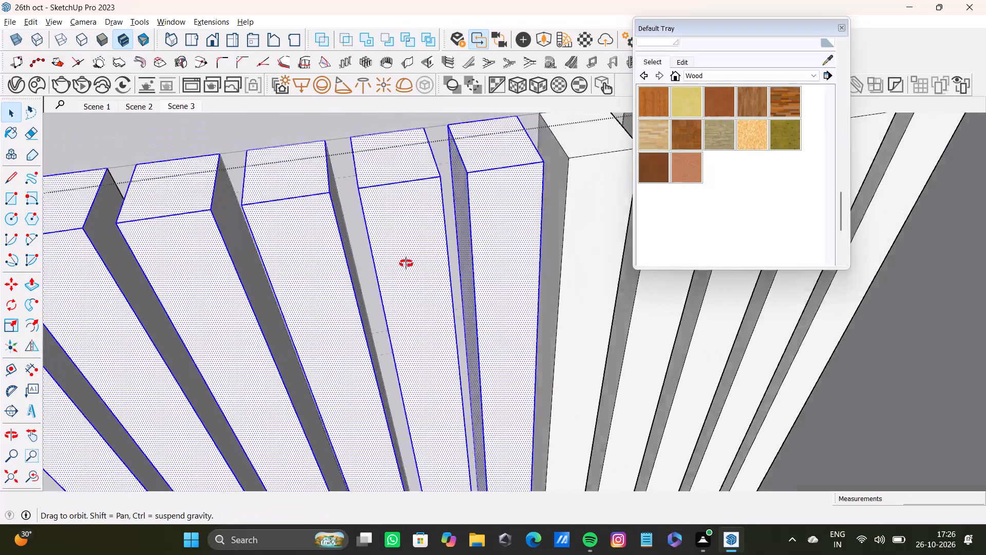
middle_drag(406, 264, 275, 270)
shift+double_click(609, 220)
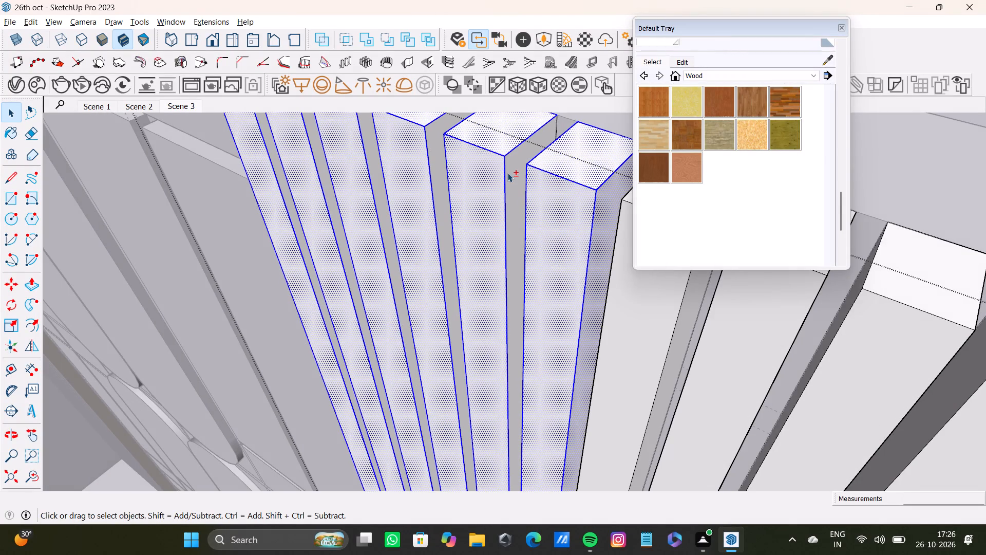
shift+double_click(511, 172)
shift+double_click(433, 156)
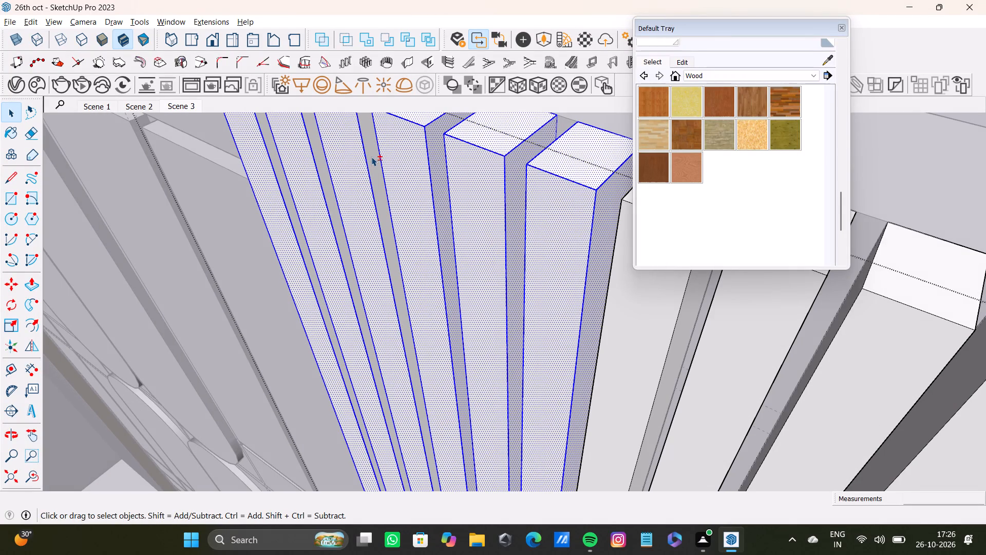
shift+double_click(371, 157)
shift+double_click(326, 184)
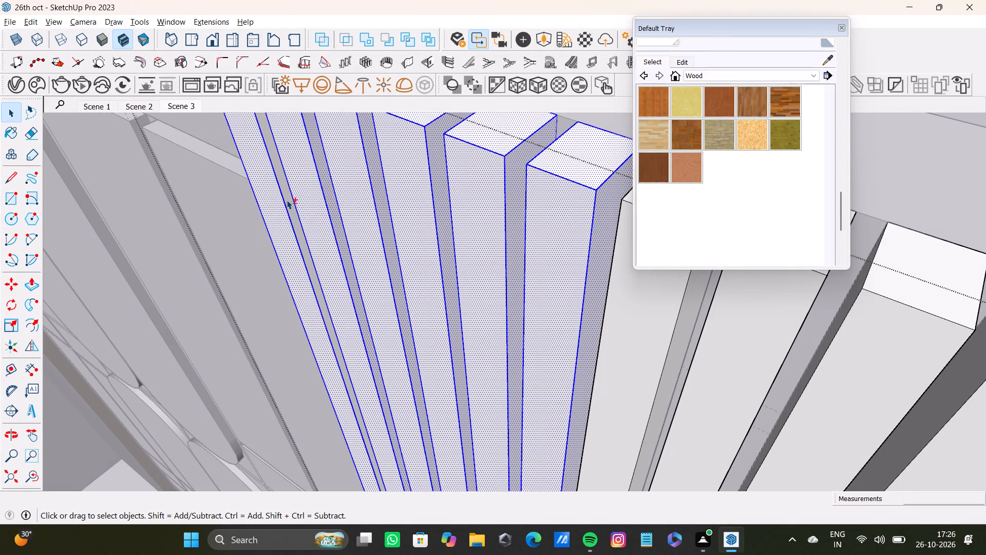
shift+double_click(287, 200)
Add the top, front and outward-facing side faces of the next two unselected slats to the selection.
shift+scroll(287, 200, down, 4)
shift+middle_drag(386, 226, 359, 254)
shift+scroll(359, 251, down, 1)
shift+scroll(432, 234, up, 4)
shift+double_click(486, 242)
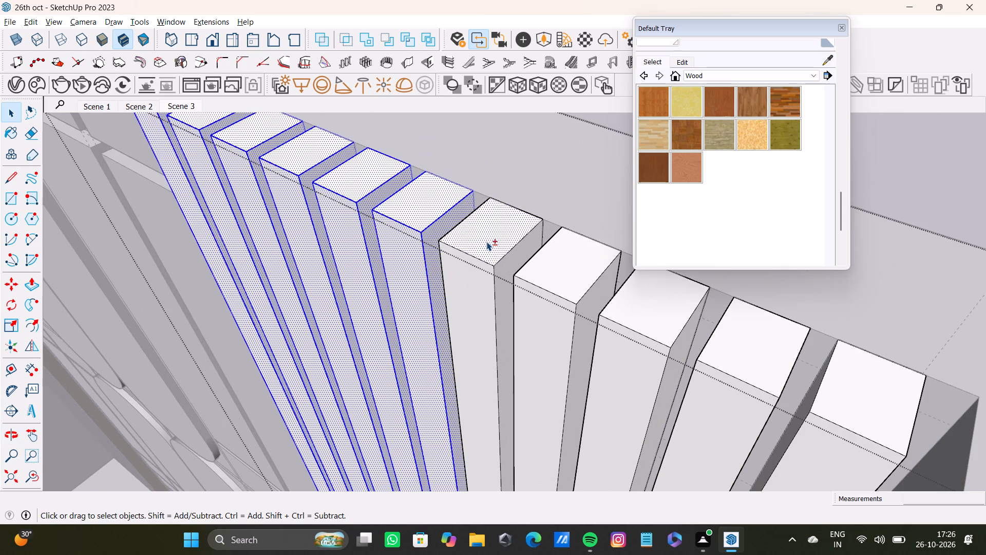
shift+double_click(477, 292)
shift+double_click(504, 272)
shift+double_click(535, 271)
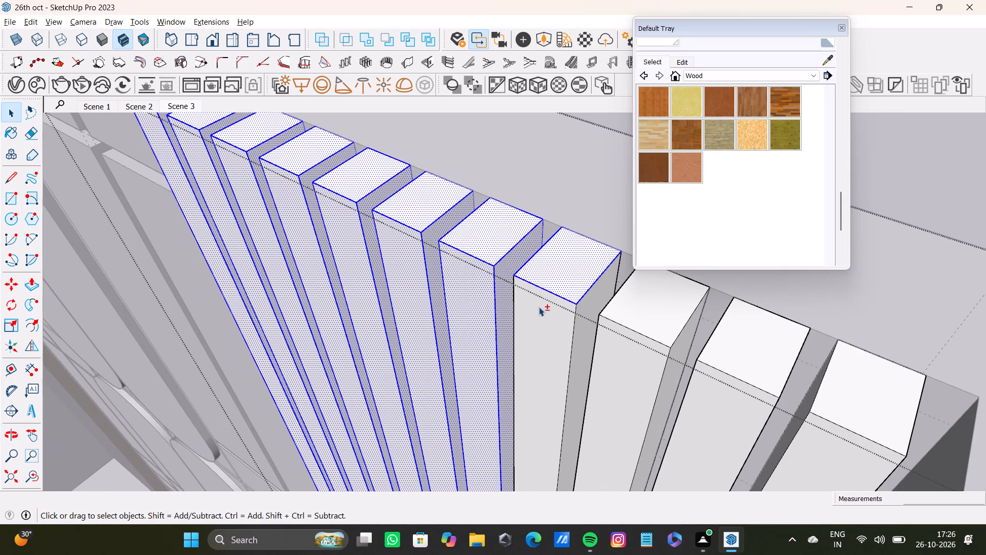
shift+double_click(539, 307)
shift+double_click(592, 304)
Add the top, front and outward-facing side faces of the last three slats at the panel's outer end to the selection.
shift+double_click(633, 308)
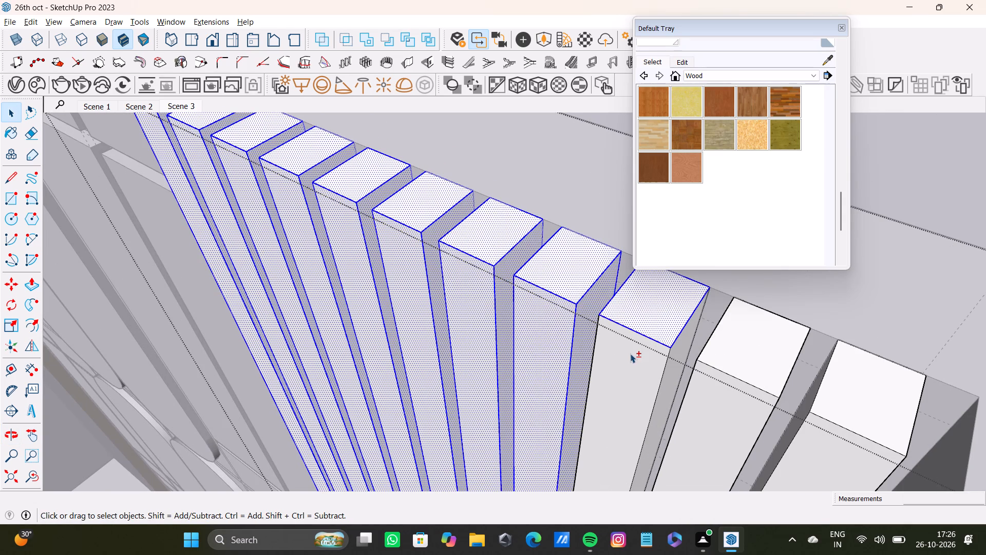
shift+double_click(630, 354)
shift+double_click(672, 347)
shift+double_click(751, 359)
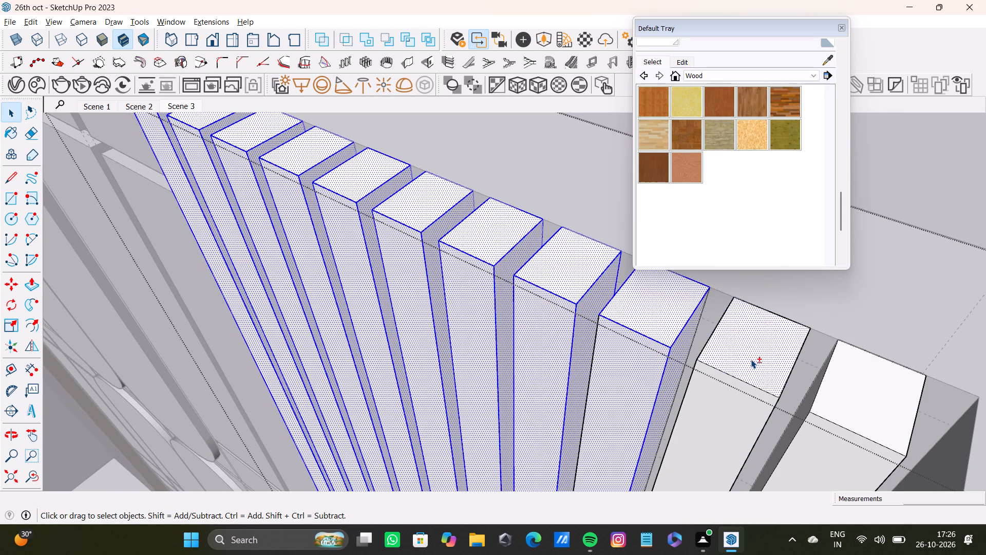
shift+double_click(728, 416)
shift+middle_drag(741, 413, 574, 351)
shift+scroll(575, 354, up, 4)
shift+double_click(616, 332)
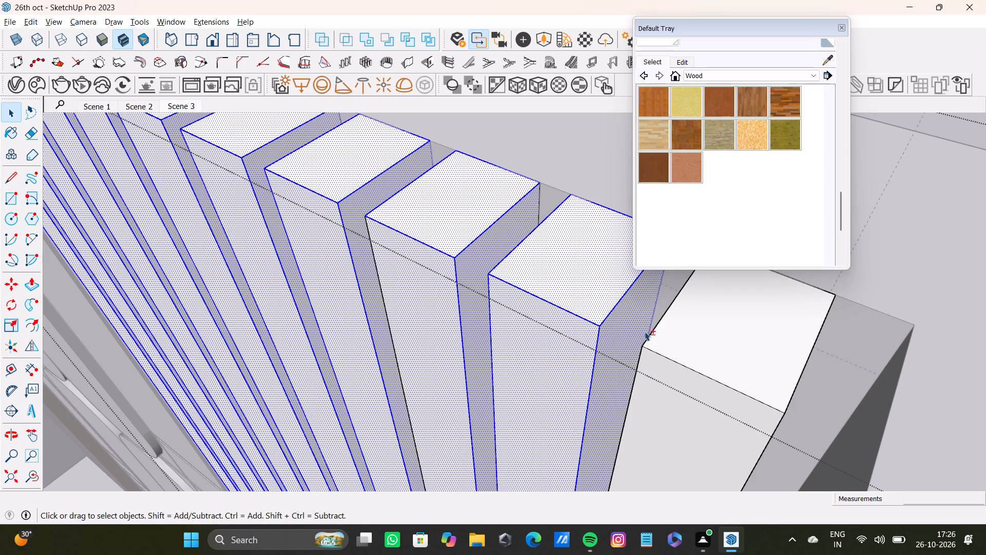
shift+double_click(673, 338)
shift+double_click(669, 400)
shift+middle_drag(719, 407, 575, 341)
shift+scroll(620, 332, up, 2)
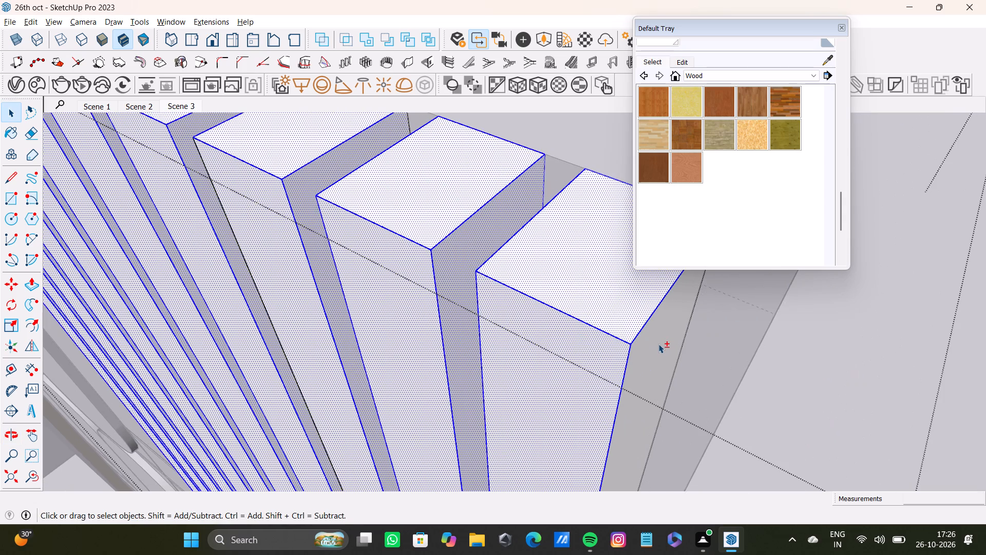
shift+double_click(658, 344)
Add the inward-facing sides of the right panel's outermost slats to the selection.
shift+scroll(657, 345, down, 9)
middle_drag(556, 345, 718, 354)
scroll(679, 358, down, 3)
middle_drag(621, 358, 669, 350)
scroll(643, 323, up, 5)
shift+double_click(642, 314)
shift+double_click(547, 329)
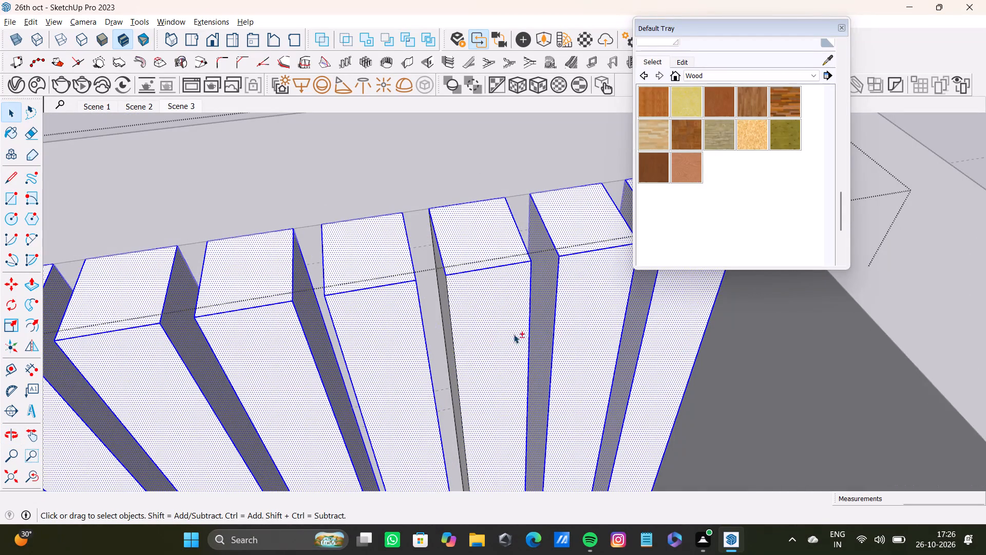
shift+double_click(448, 347)
shift+scroll(448, 350, down, 4)
shift+scroll(448, 350, up, 1)
shift+middle_drag(448, 350, 637, 336)
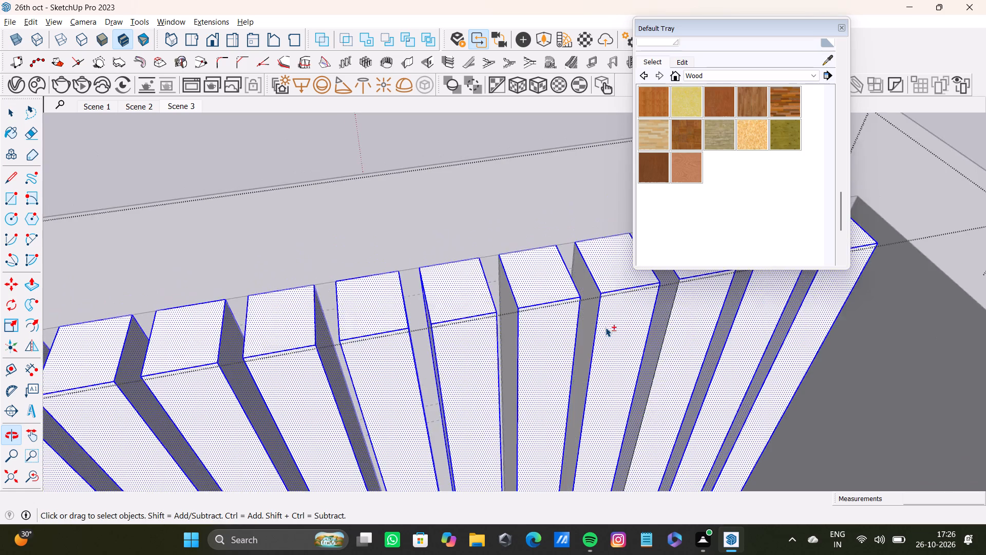
shift+scroll(605, 327, up, 3)
shift+double_click(580, 336)
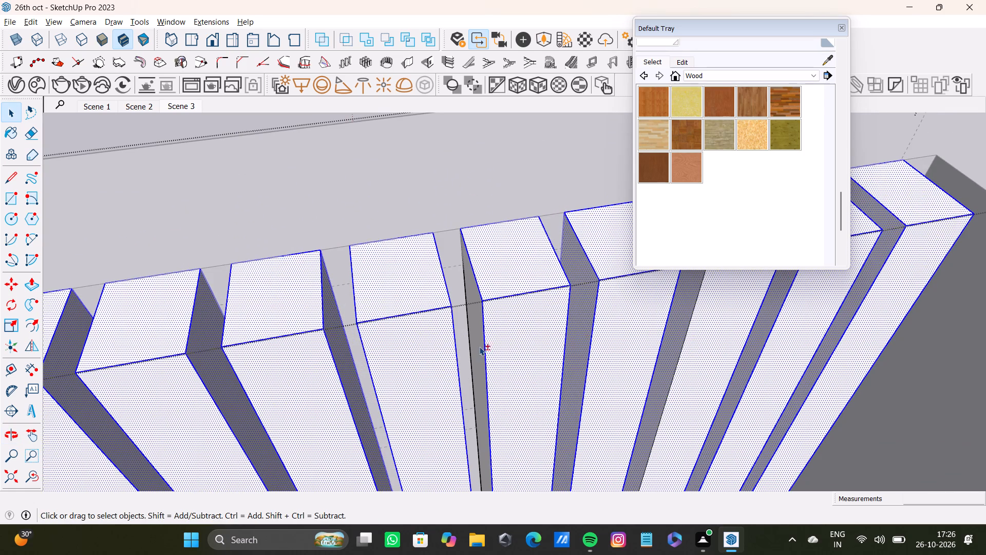
shift+double_click(477, 346)
Add the remaining inward-facing slat sides toward the middle of the right panel to the selection.
shift+scroll(476, 346, down, 3)
shift+middle_drag(476, 346, 664, 328)
shift+scroll(633, 328, up, 7)
shift+double_click(557, 333)
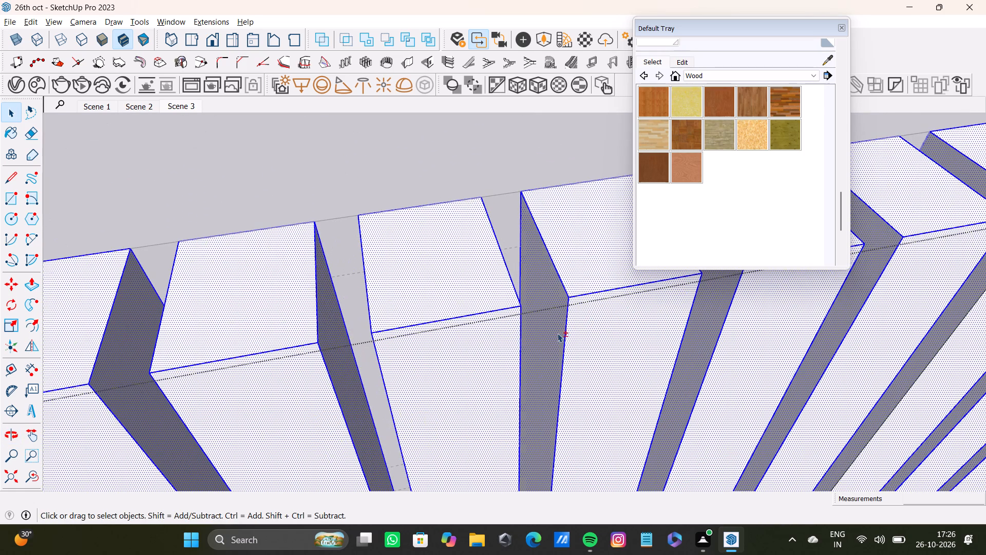
shift+scroll(550, 337, down, 4)
shift+middle_drag(549, 337, 629, 313)
shift+scroll(616, 320, up, 3)
shift+click(634, 316)
shift+scroll(634, 316, down, 4)
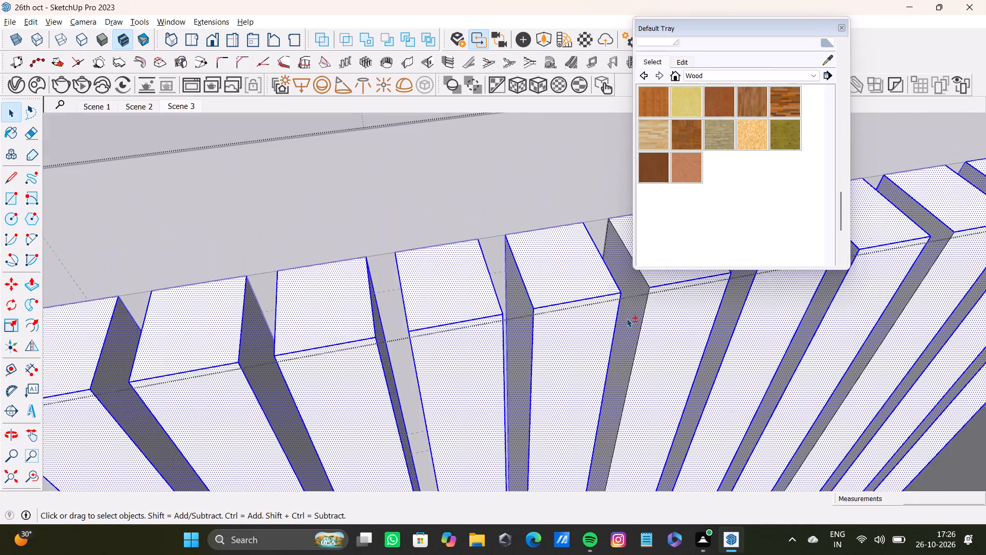
shift+middle_drag(574, 317, 557, 360)
shift+scroll(615, 323, up, 5)
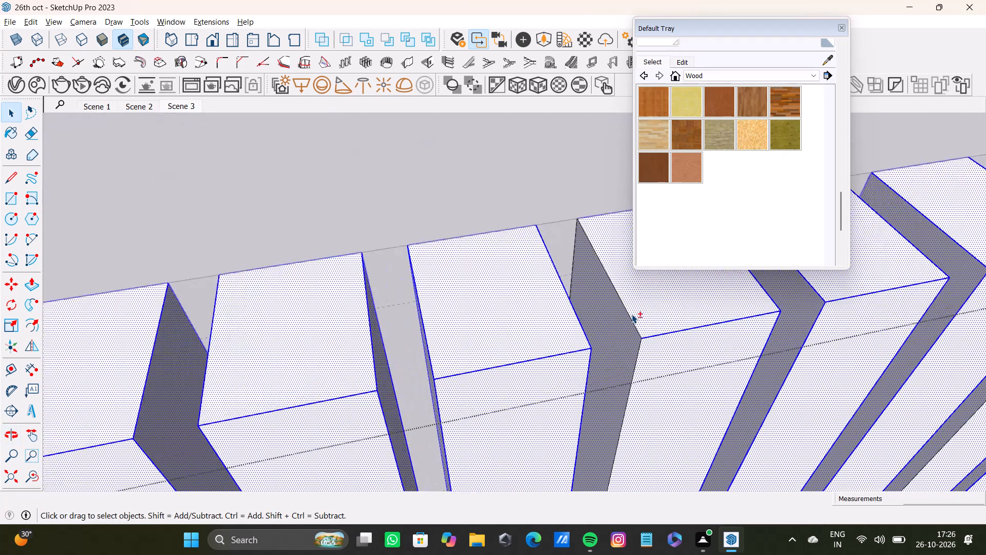
shift+click(634, 318)
shift+click(648, 302)
Paint all selected slat faces of the right panel with the grey-brown grained Wood material and leave the panel.
shift+scroll(615, 338, down, 4)
shift+middle_drag(594, 343, 698, 311)
shift+scroll(597, 339, up, 3)
shift+scroll(589, 339, down, 15)
shift+middle_drag(584, 336, 710, 269)
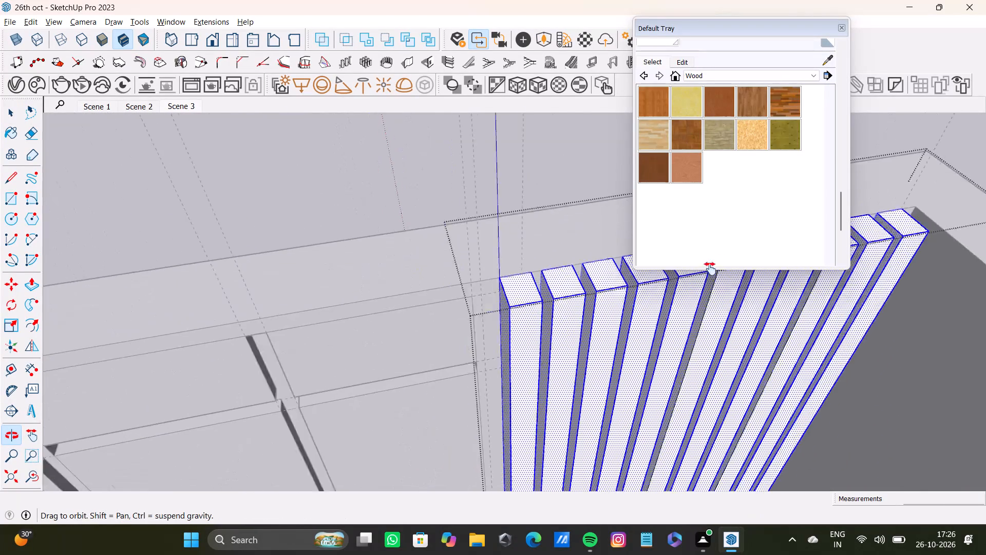
shift+middle_drag(710, 269, 516, 331)
click(724, 134)
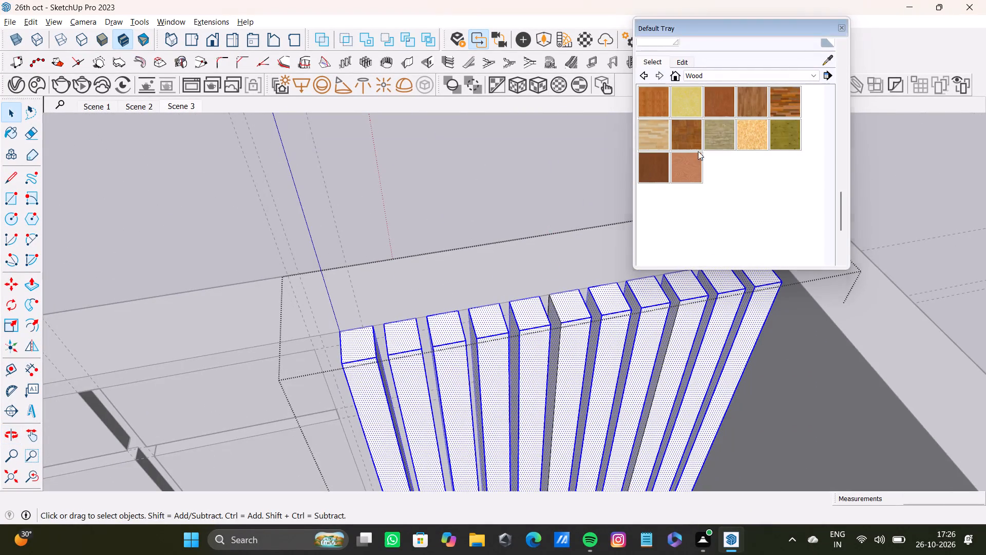
click(566, 308)
scroll(567, 309, down, 14)
middle_drag(544, 332, 440, 324)
scroll(443, 321, down, 7)
shift+middle_drag(451, 324, 475, 271)
key(space)
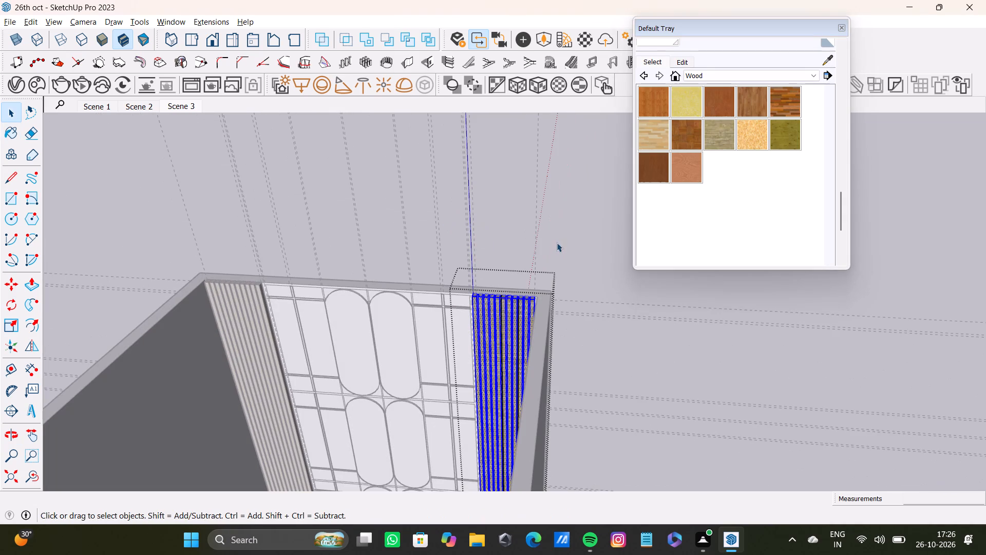
click(557, 243)
Select the four rectangular faces to the left of the top pair of rounded panels on the back wall.
scroll(410, 348, up, 8)
shift+middle_drag(365, 327, 448, 304)
scroll(241, 268, up, 6)
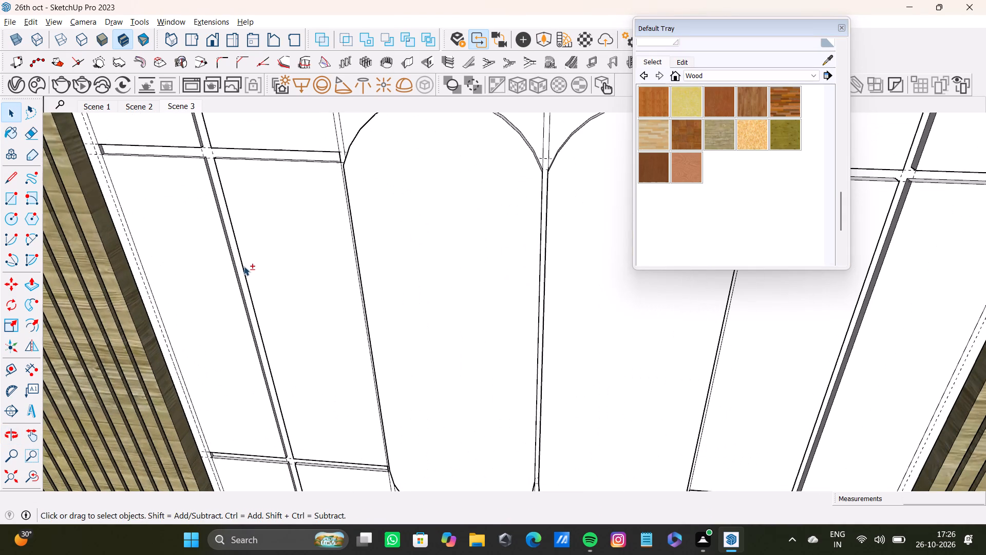
shift+double_click(248, 262)
shift+double_click(173, 253)
shift+double_click(187, 120)
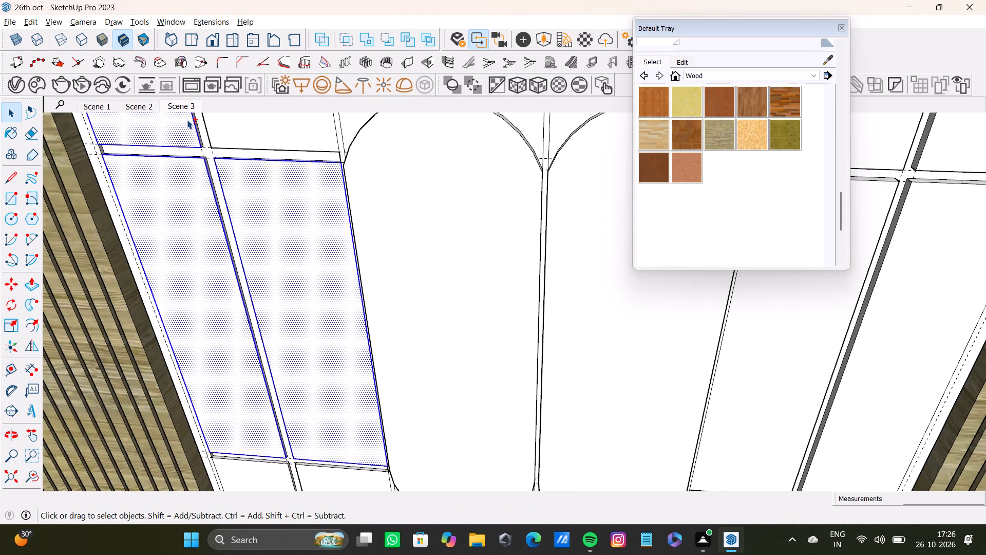
shift+double_click(230, 120)
Add the four rectangular faces to the right of the top pair of rounded panels to the selection.
shift+scroll(238, 125, down, 4)
shift+middle_drag(270, 152, 197, 270)
shift+scroll(363, 237, up, 5)
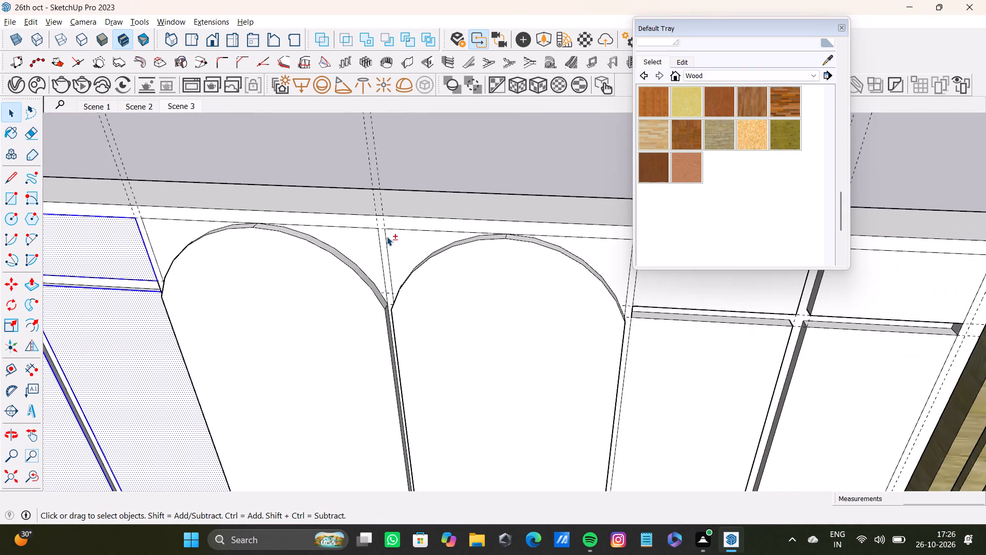
shift+middle_drag(571, 266, 377, 271)
shift+double_click(500, 343)
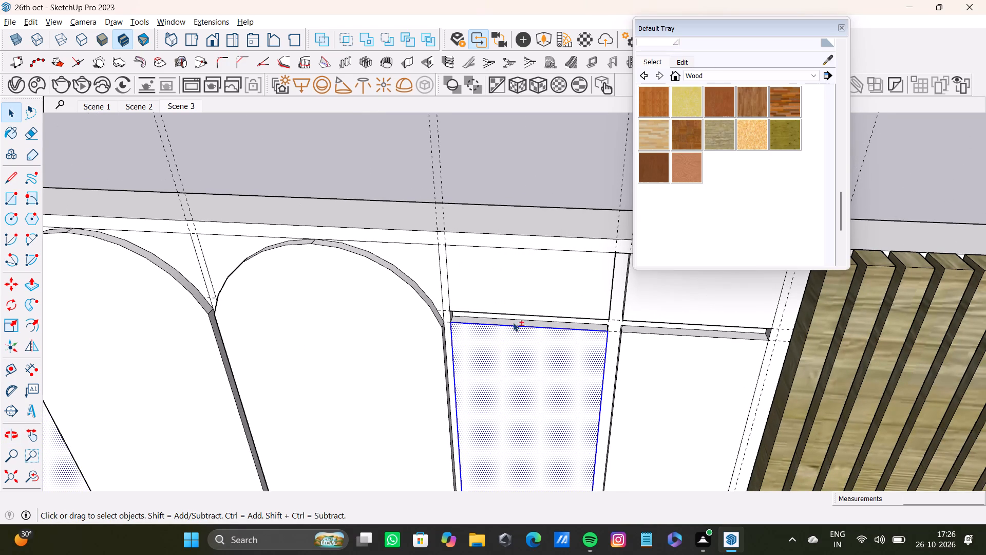
shift+double_click(519, 298)
shift+double_click(698, 309)
shift+double_click(696, 383)
Add the eight small rectangular faces flanking the junction of the top and second rounded panel rows, on both sides.
shift+scroll(696, 383, down, 9)
shift+middle_drag(695, 384, 675, 283)
shift+scroll(652, 289, down, 3)
shift+middle_drag(625, 321, 513, 172)
shift+scroll(424, 287, up, 6)
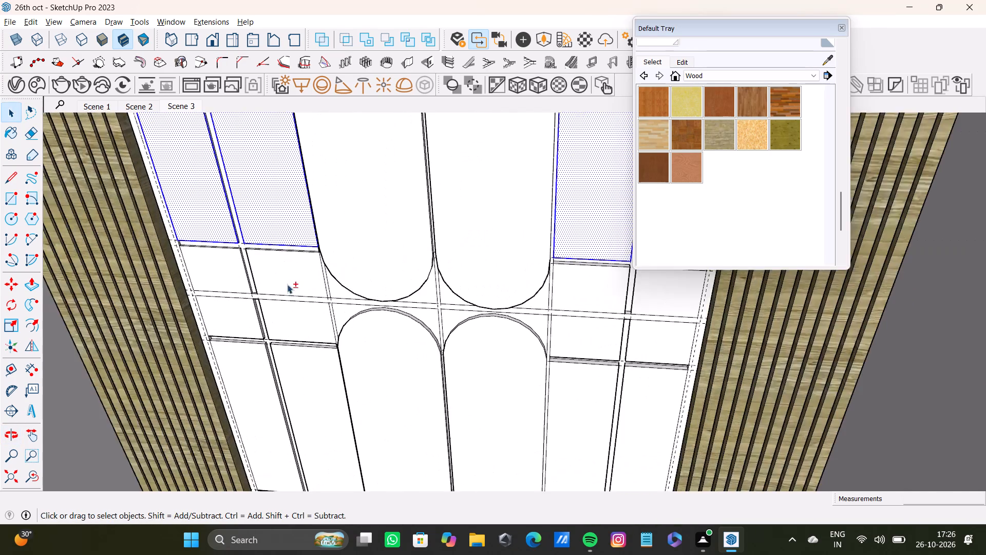
shift+scroll(287, 284, up, 2)
shift+double_click(281, 272)
shift+double_click(220, 277)
shift+double_click(215, 321)
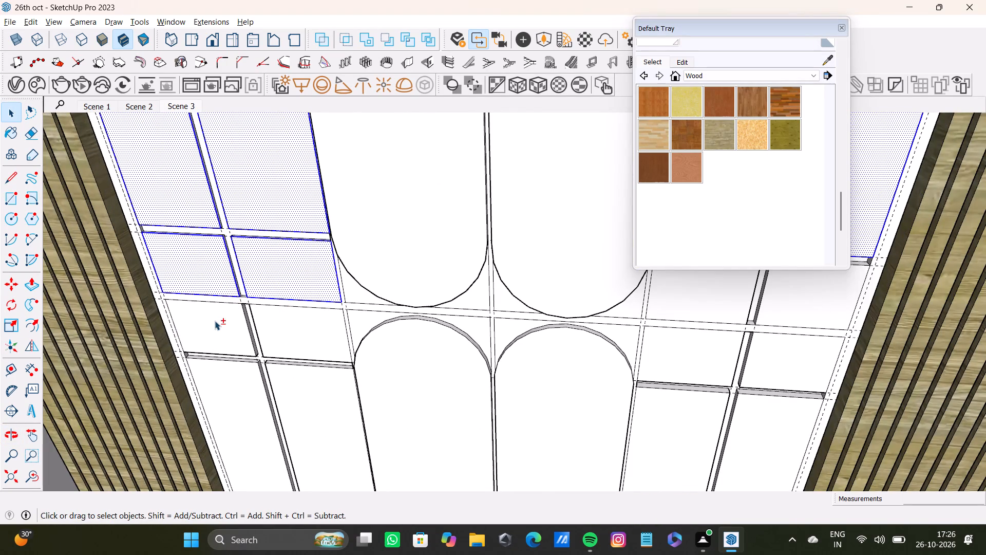
shift+double_click(268, 322)
shift+double_click(662, 302)
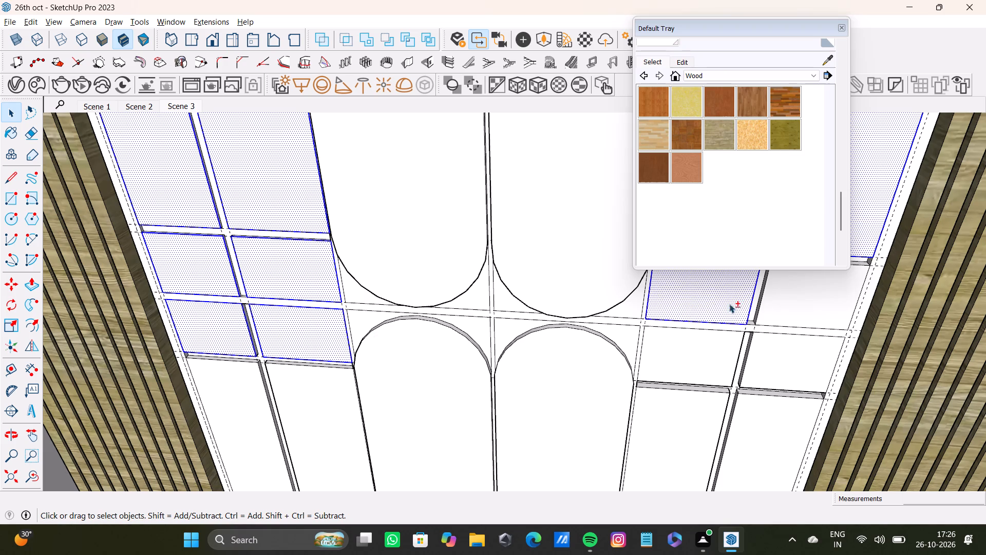
shift+double_click(772, 304)
shift+double_click(714, 362)
shift+double_click(762, 358)
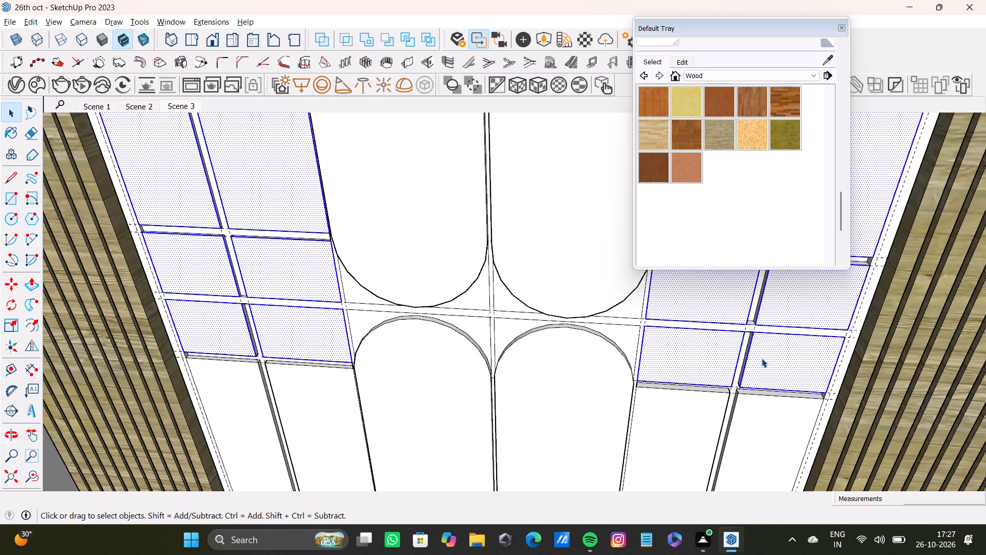
Add the two tall rectangular faces left of the second row of rounded panels to the selection.
scroll(88, 323, down, 2)
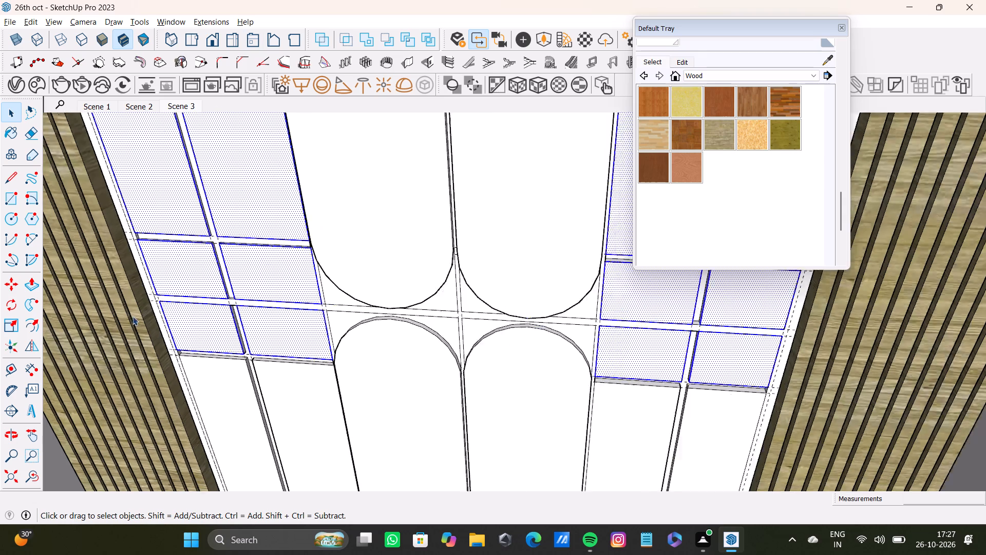
scroll(132, 316, down, 9)
middle_drag(199, 324, 291, 259)
shift+scroll(287, 275, up, 6)
shift+double_click(275, 294)
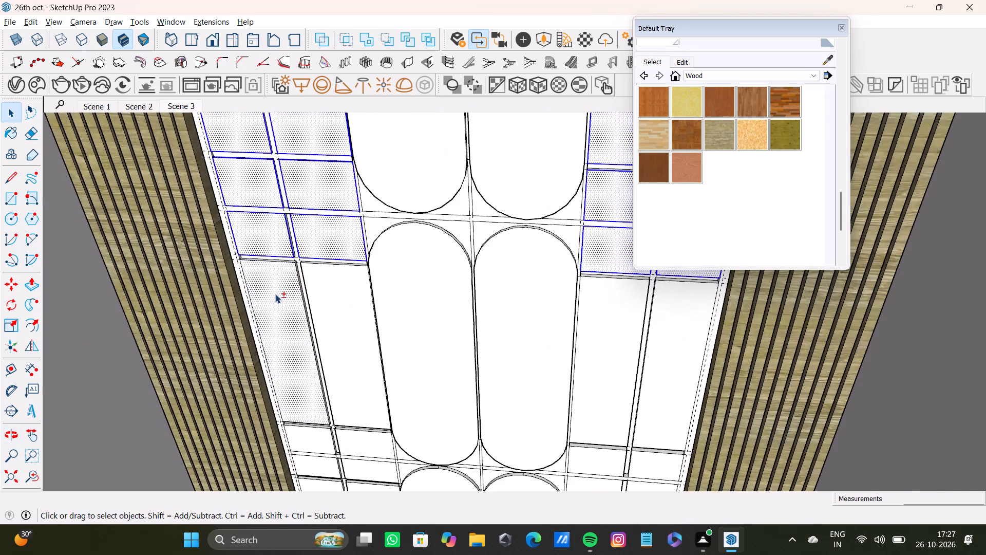
shift+scroll(301, 279, up, 5)
shift+double_click(323, 272)
Add the thin vertical side and upward-facing edge faces around the strip crossing above the two tall left faces to the selection.
shift+scroll(300, 243, up, 8)
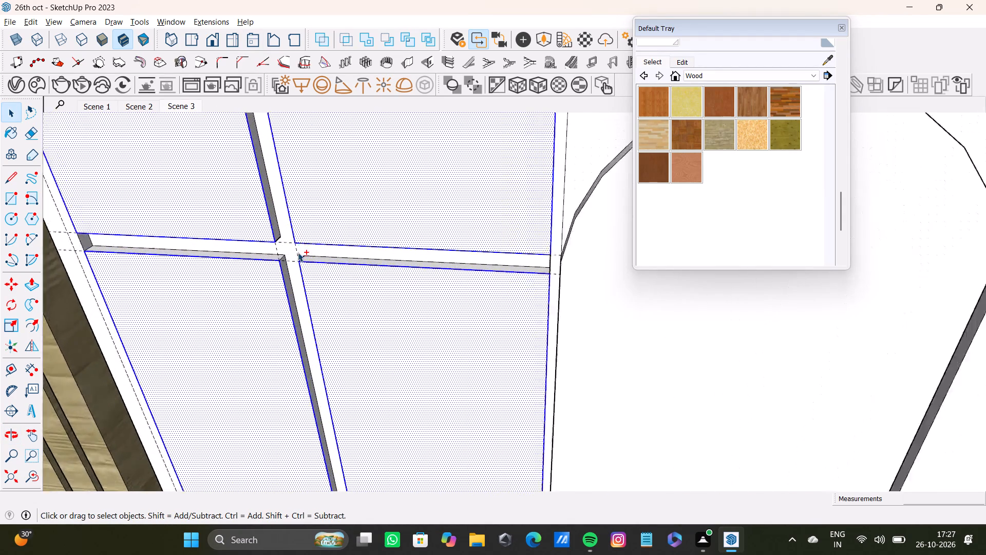
shift+scroll(298, 252, up, 1)
shift+click(272, 220)
shift+click(282, 263)
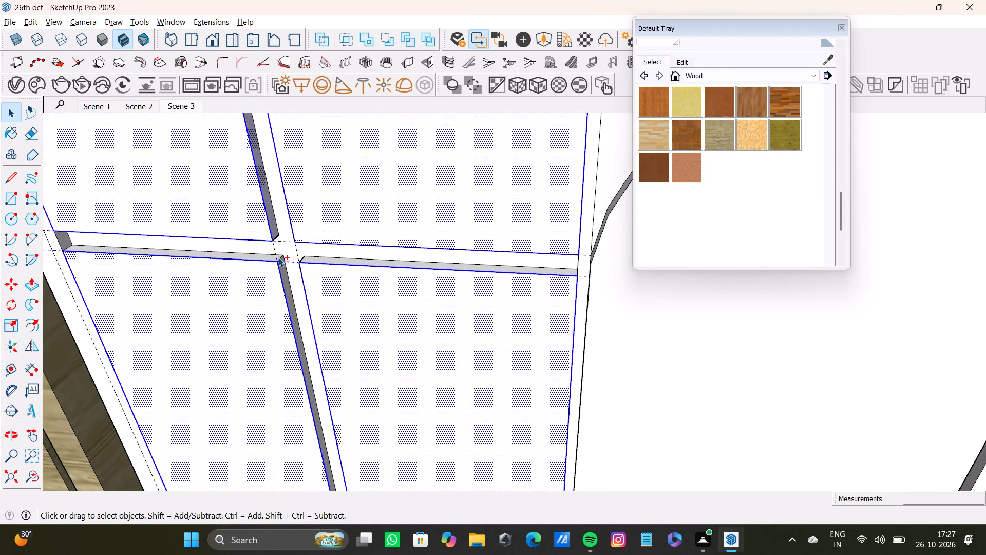
shift+click(266, 256)
shift+click(282, 266)
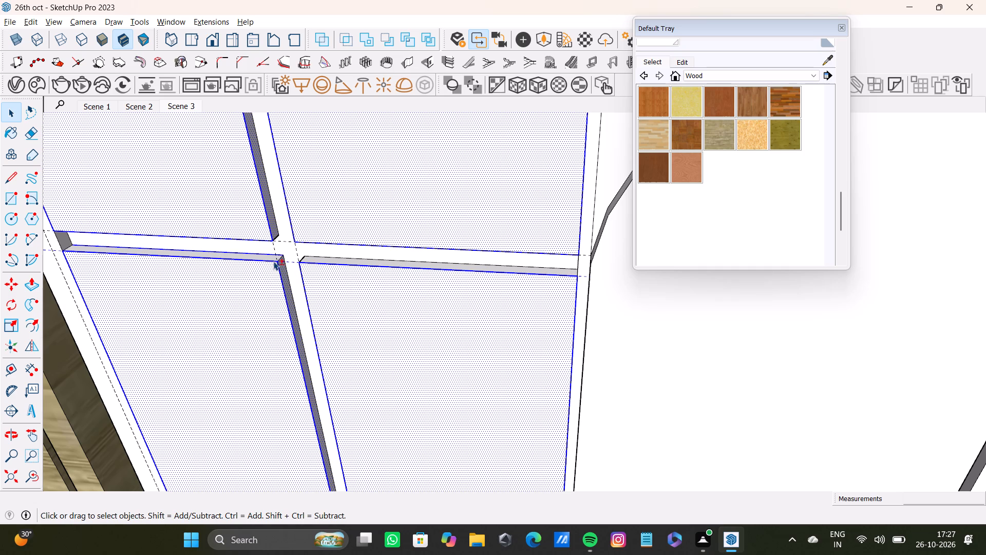
shift+click(269, 257)
shift+click(317, 256)
shift+click(318, 258)
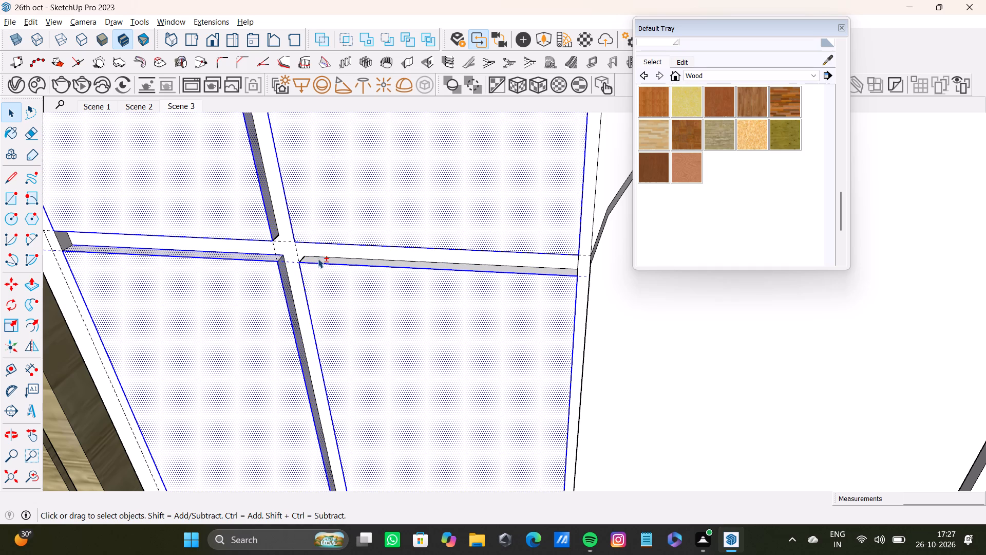
shift+scroll(312, 263, down, 3)
shift+scroll(311, 260, up, 10)
shift+click(313, 266)
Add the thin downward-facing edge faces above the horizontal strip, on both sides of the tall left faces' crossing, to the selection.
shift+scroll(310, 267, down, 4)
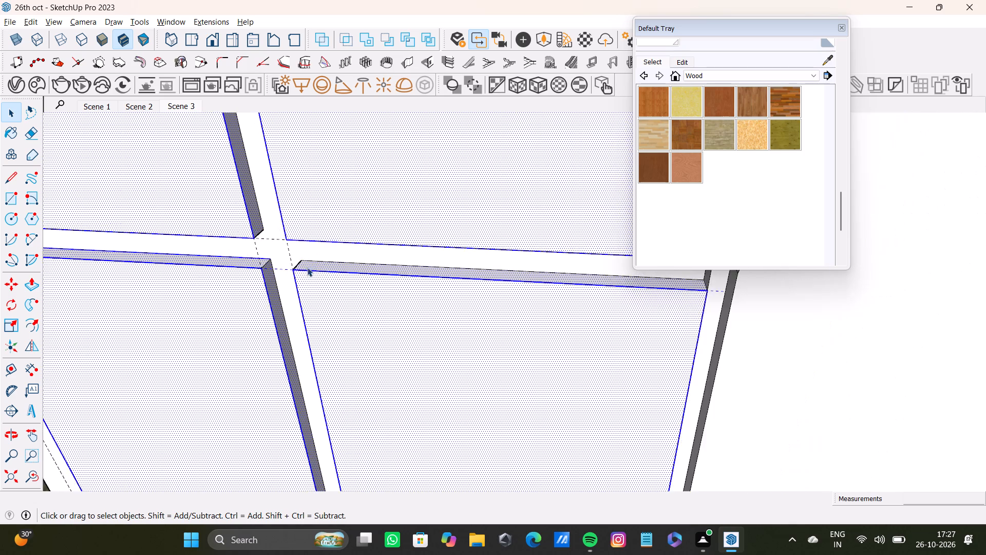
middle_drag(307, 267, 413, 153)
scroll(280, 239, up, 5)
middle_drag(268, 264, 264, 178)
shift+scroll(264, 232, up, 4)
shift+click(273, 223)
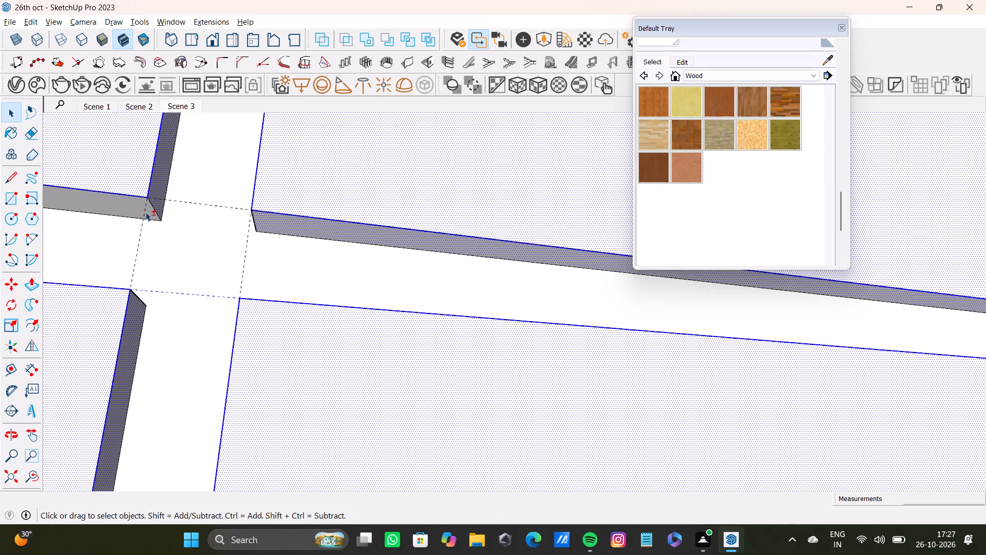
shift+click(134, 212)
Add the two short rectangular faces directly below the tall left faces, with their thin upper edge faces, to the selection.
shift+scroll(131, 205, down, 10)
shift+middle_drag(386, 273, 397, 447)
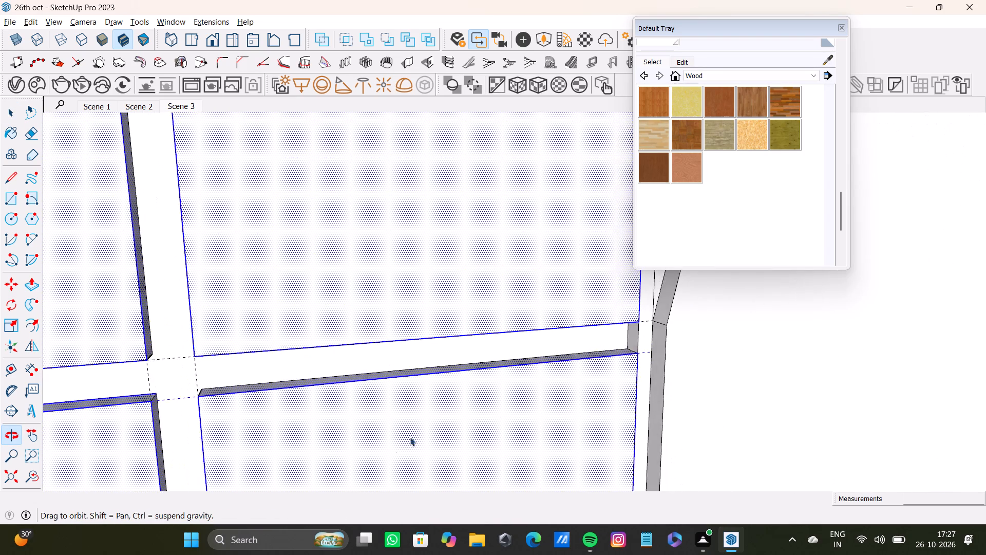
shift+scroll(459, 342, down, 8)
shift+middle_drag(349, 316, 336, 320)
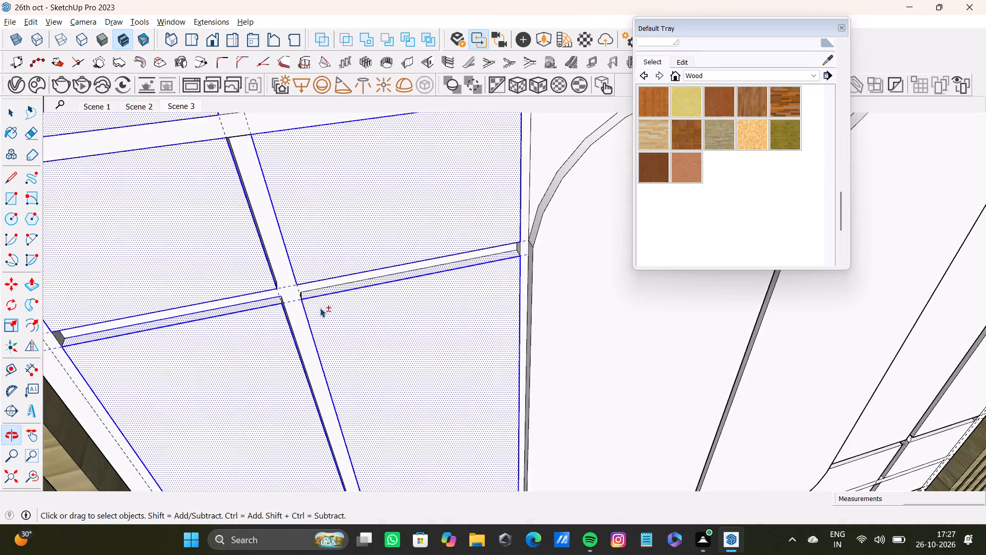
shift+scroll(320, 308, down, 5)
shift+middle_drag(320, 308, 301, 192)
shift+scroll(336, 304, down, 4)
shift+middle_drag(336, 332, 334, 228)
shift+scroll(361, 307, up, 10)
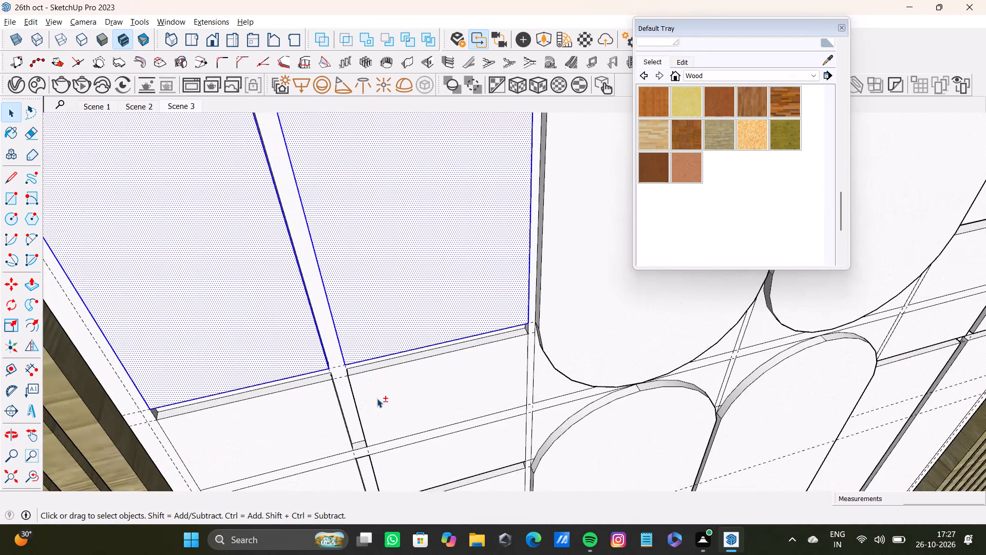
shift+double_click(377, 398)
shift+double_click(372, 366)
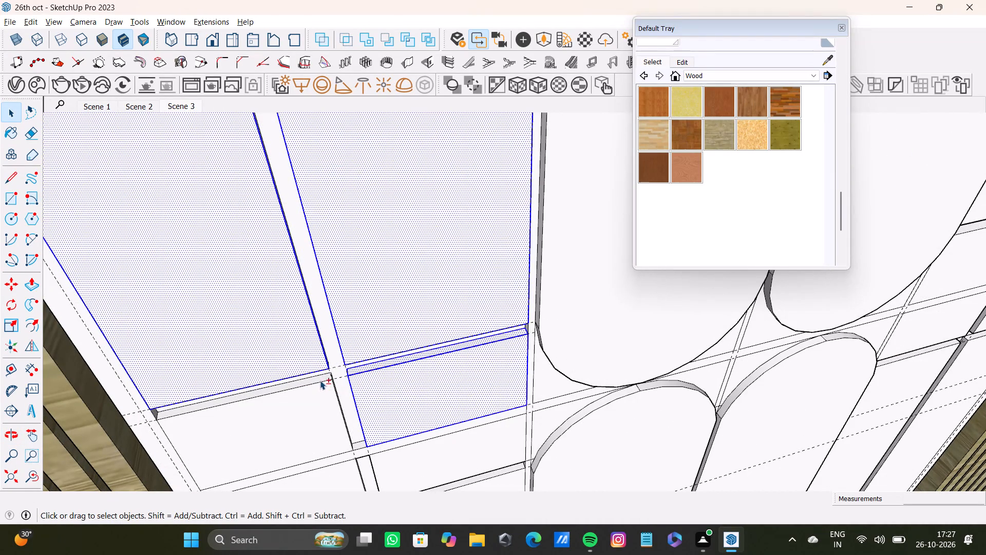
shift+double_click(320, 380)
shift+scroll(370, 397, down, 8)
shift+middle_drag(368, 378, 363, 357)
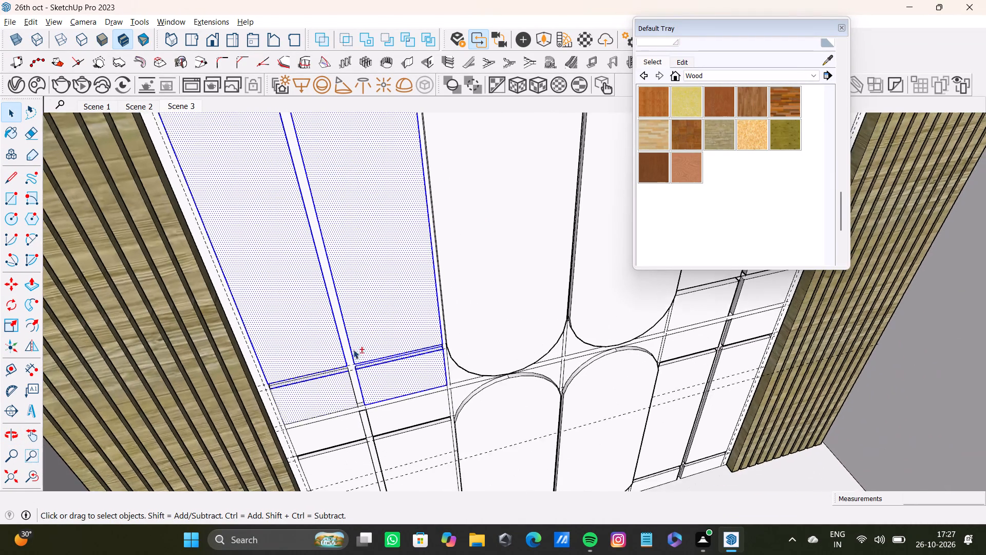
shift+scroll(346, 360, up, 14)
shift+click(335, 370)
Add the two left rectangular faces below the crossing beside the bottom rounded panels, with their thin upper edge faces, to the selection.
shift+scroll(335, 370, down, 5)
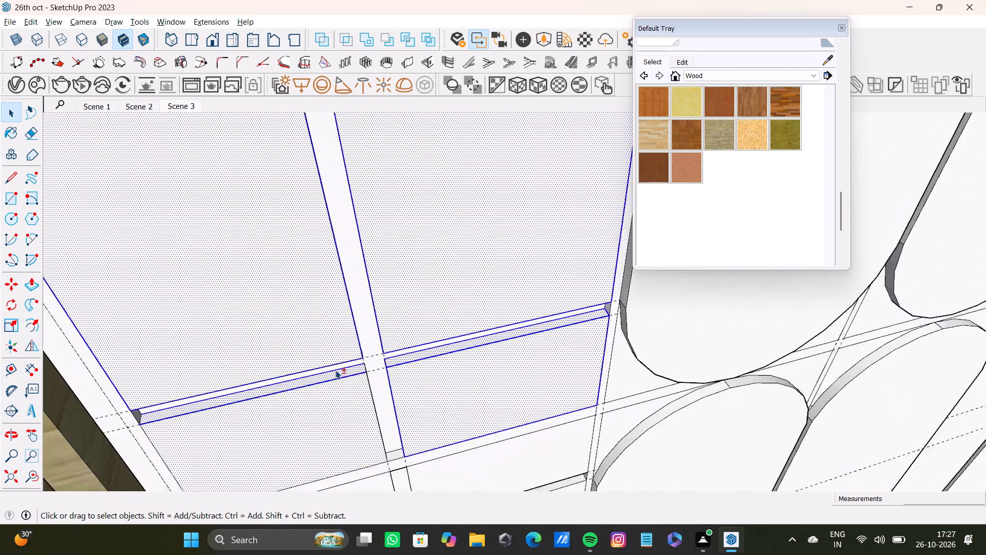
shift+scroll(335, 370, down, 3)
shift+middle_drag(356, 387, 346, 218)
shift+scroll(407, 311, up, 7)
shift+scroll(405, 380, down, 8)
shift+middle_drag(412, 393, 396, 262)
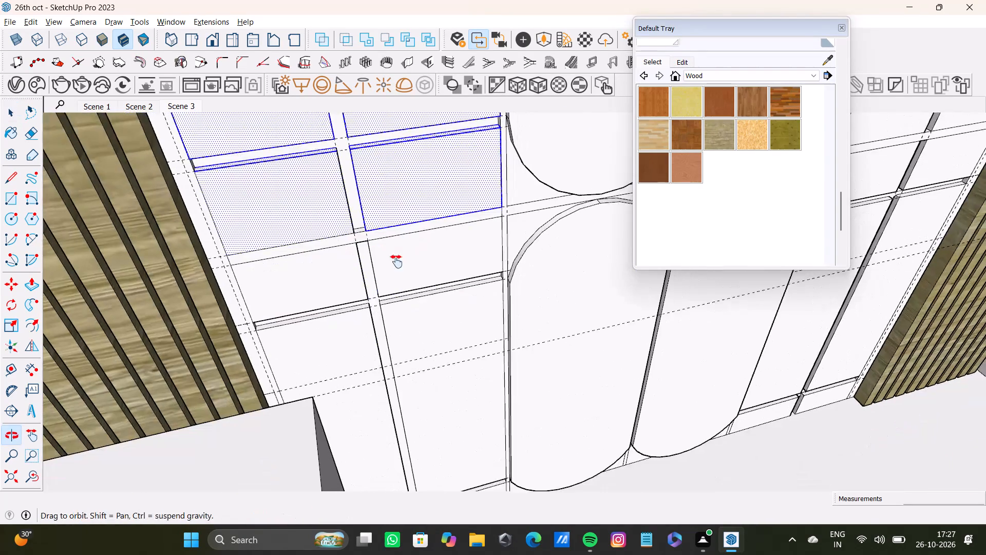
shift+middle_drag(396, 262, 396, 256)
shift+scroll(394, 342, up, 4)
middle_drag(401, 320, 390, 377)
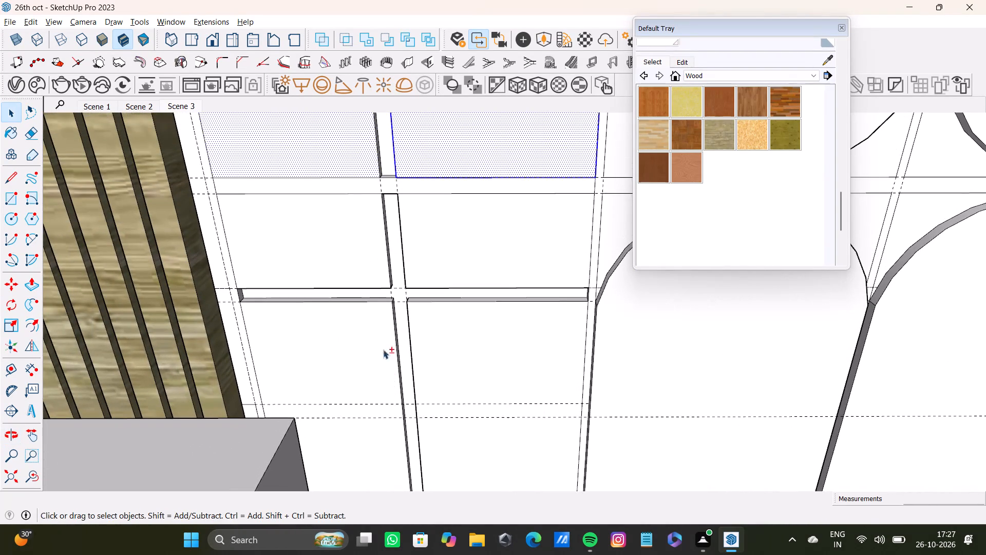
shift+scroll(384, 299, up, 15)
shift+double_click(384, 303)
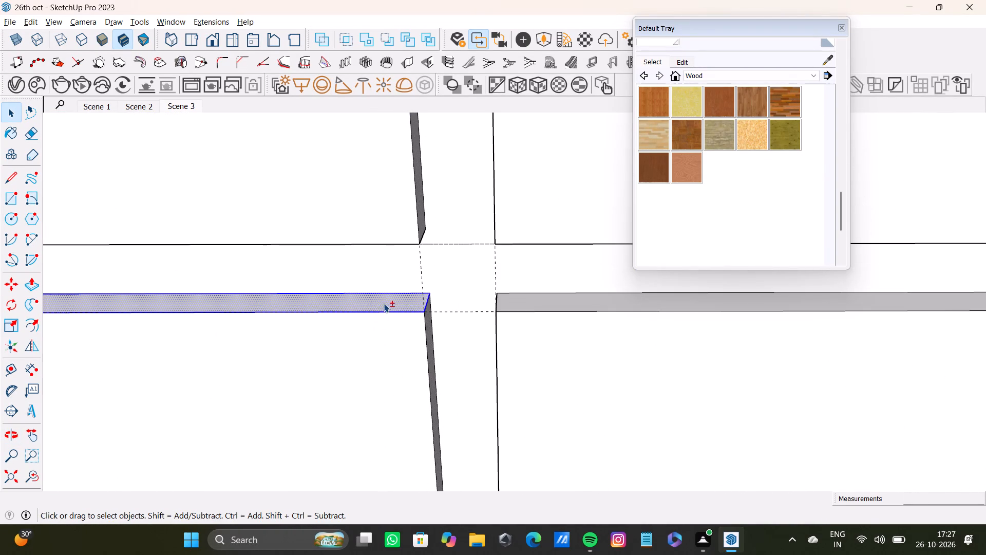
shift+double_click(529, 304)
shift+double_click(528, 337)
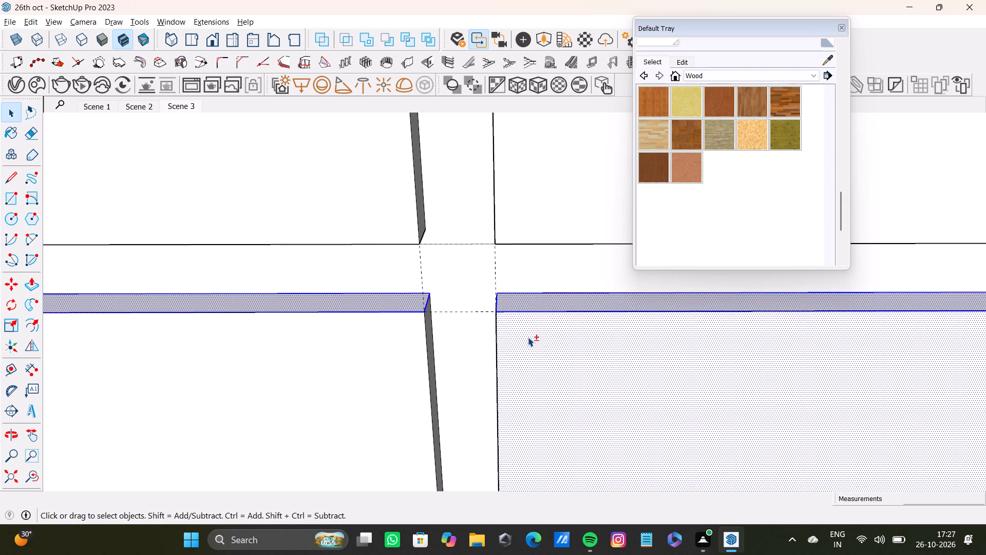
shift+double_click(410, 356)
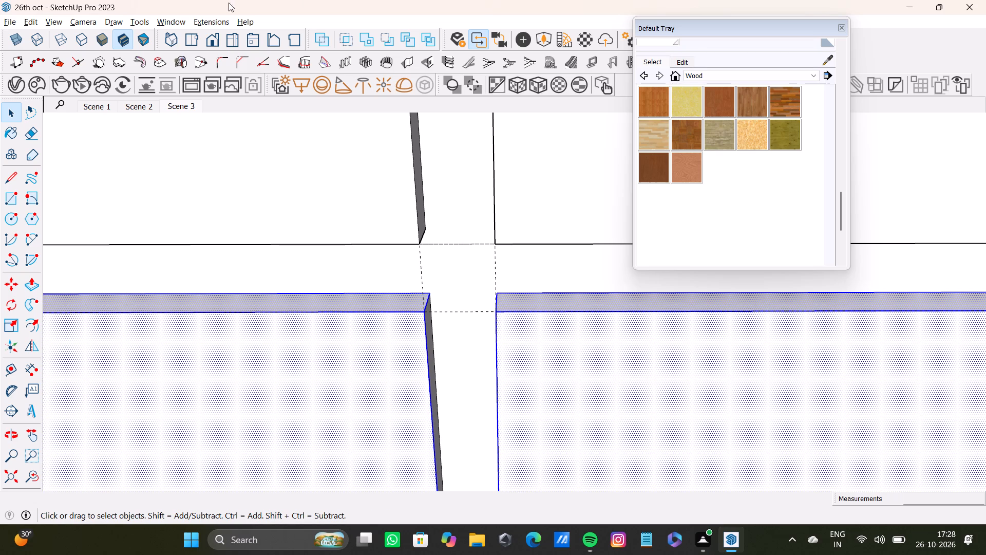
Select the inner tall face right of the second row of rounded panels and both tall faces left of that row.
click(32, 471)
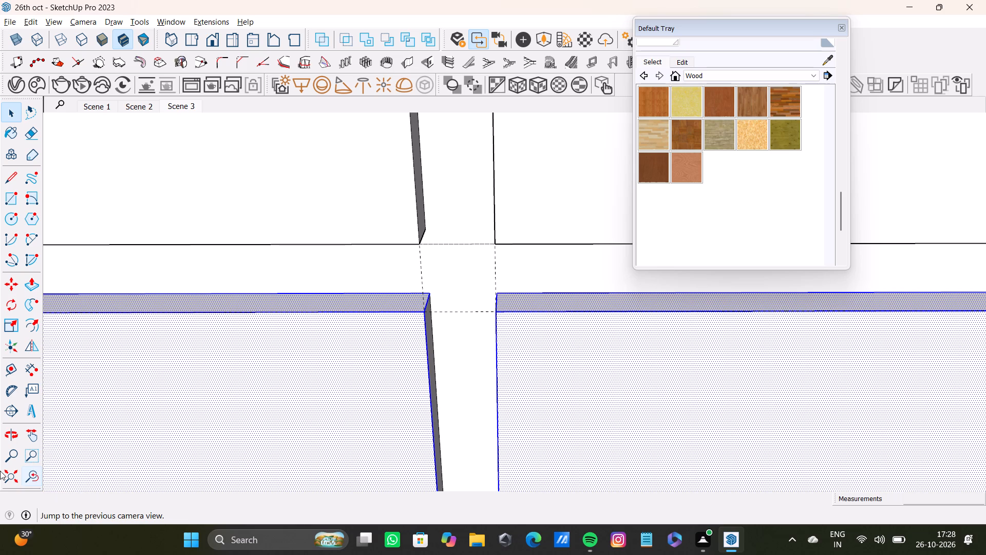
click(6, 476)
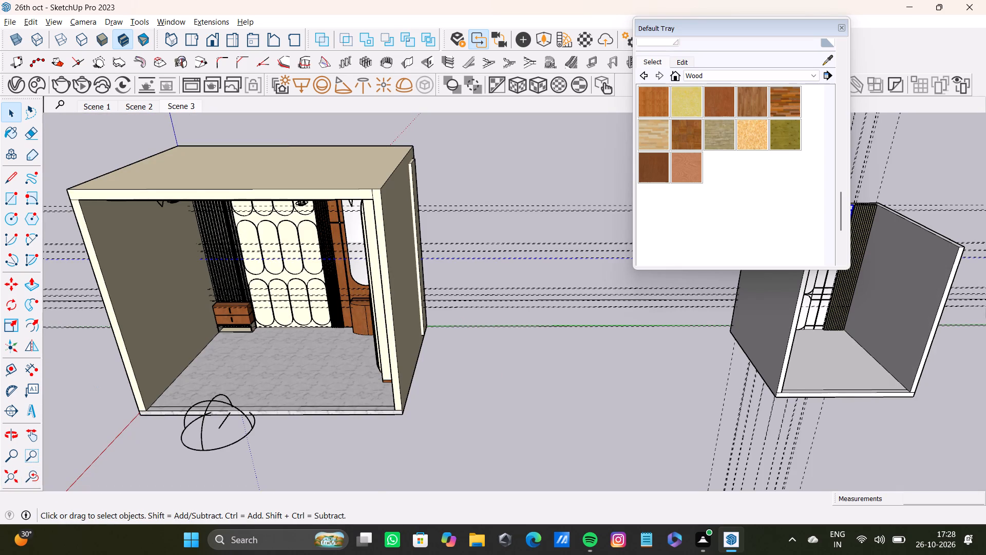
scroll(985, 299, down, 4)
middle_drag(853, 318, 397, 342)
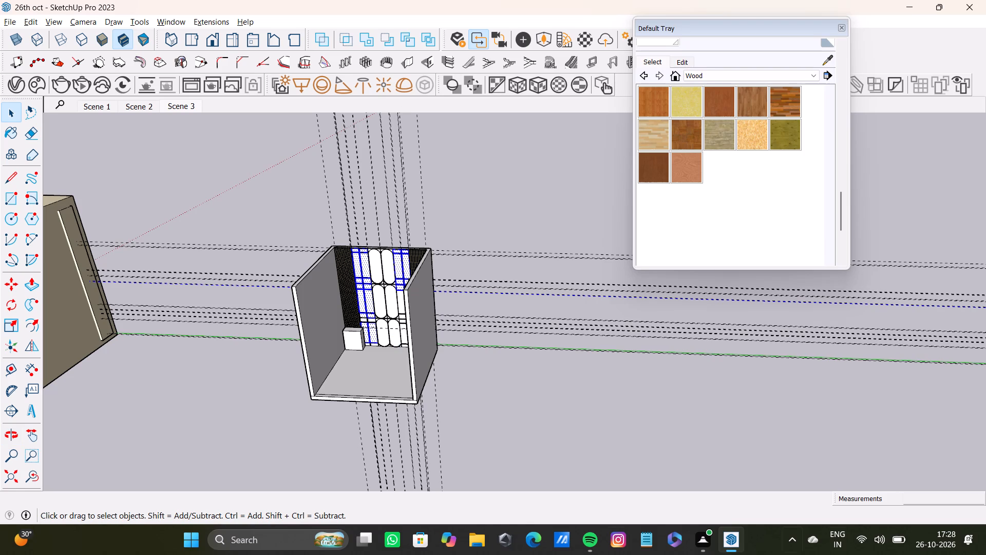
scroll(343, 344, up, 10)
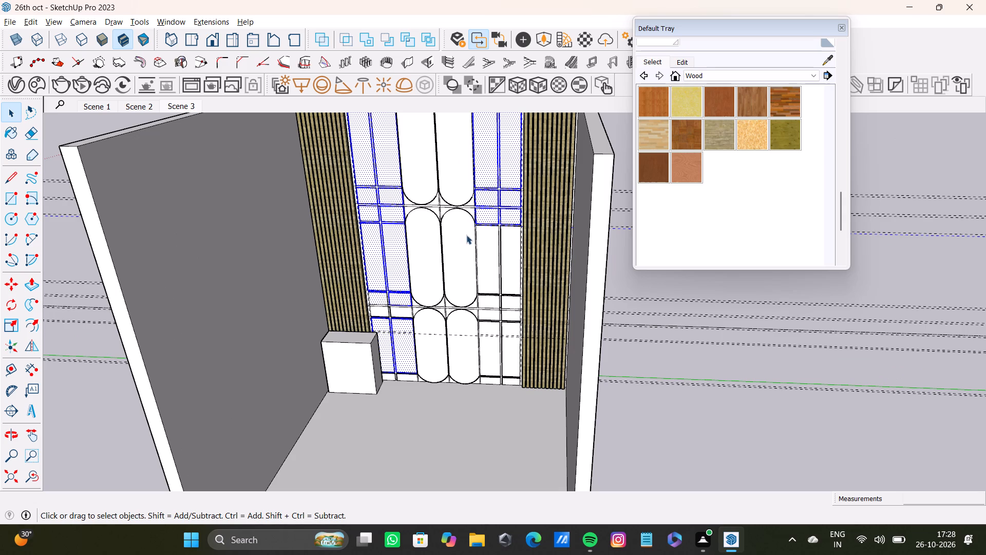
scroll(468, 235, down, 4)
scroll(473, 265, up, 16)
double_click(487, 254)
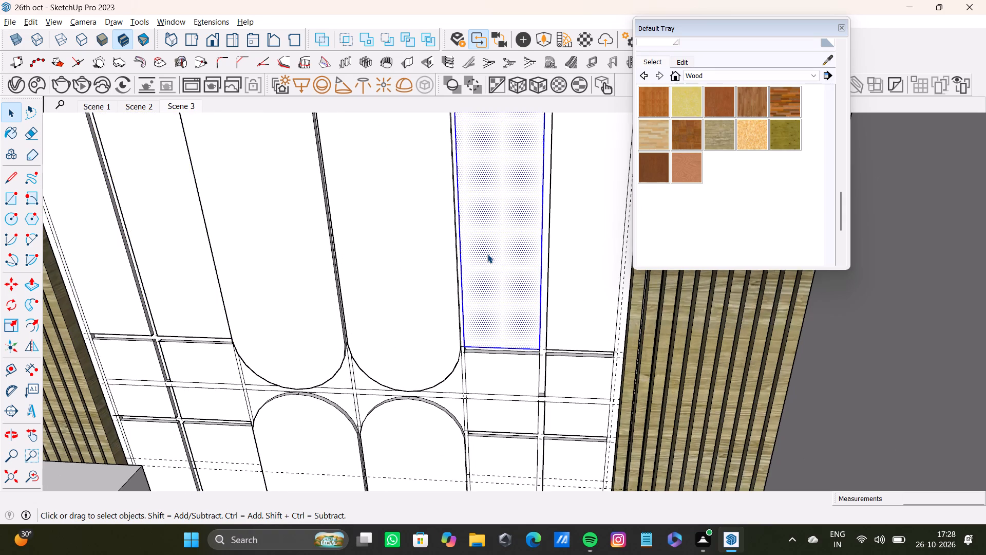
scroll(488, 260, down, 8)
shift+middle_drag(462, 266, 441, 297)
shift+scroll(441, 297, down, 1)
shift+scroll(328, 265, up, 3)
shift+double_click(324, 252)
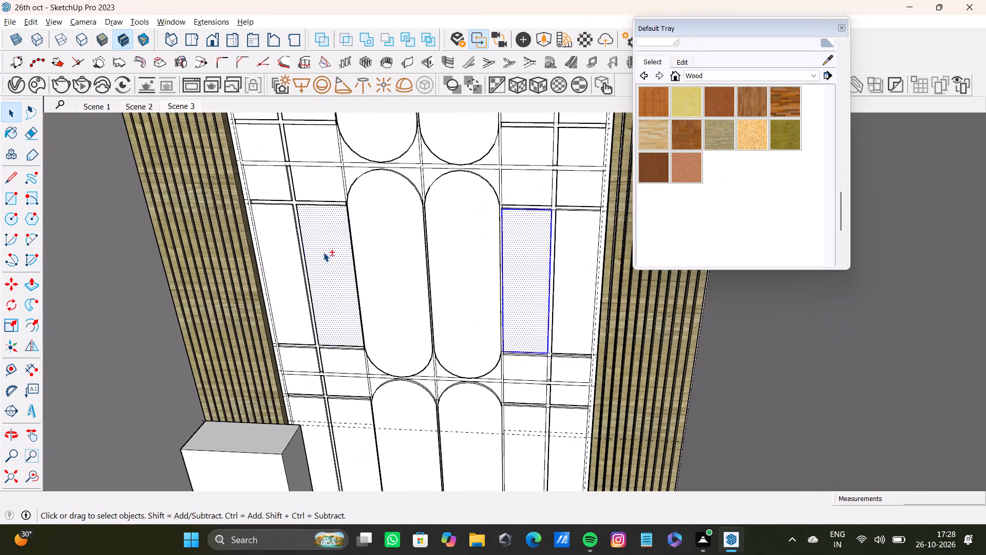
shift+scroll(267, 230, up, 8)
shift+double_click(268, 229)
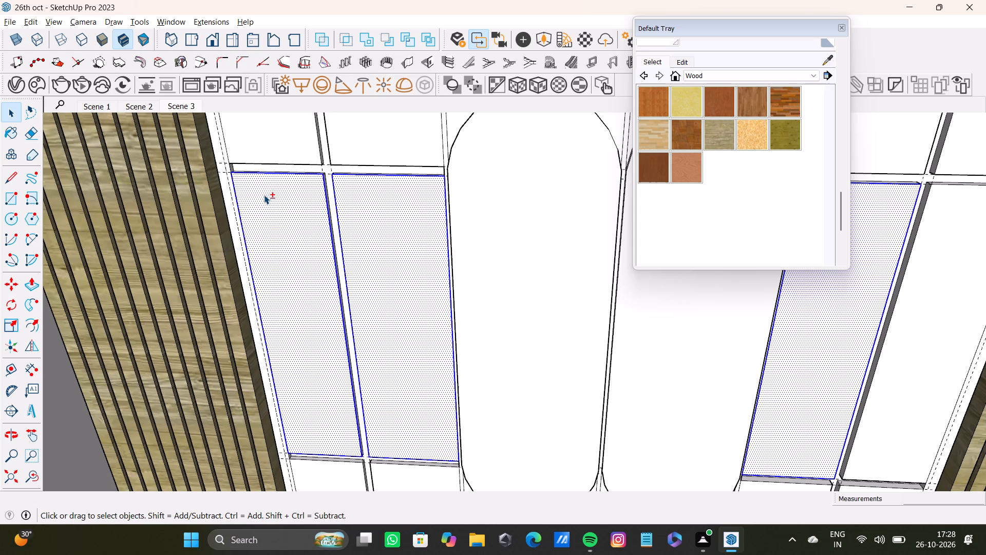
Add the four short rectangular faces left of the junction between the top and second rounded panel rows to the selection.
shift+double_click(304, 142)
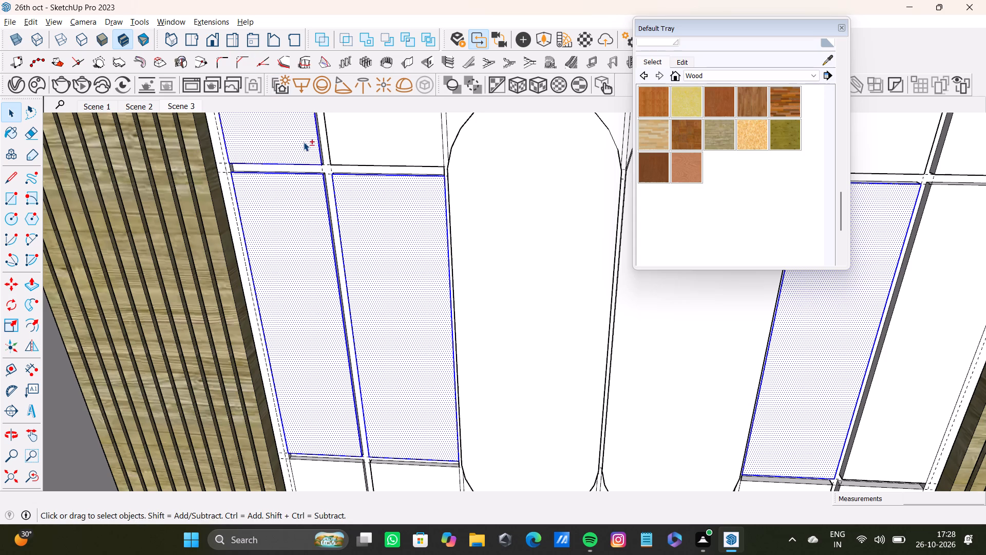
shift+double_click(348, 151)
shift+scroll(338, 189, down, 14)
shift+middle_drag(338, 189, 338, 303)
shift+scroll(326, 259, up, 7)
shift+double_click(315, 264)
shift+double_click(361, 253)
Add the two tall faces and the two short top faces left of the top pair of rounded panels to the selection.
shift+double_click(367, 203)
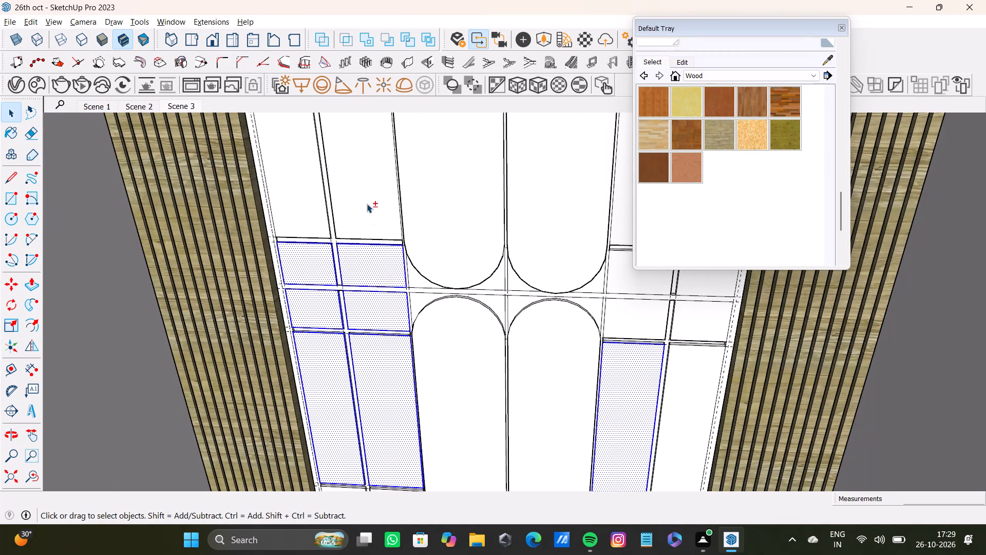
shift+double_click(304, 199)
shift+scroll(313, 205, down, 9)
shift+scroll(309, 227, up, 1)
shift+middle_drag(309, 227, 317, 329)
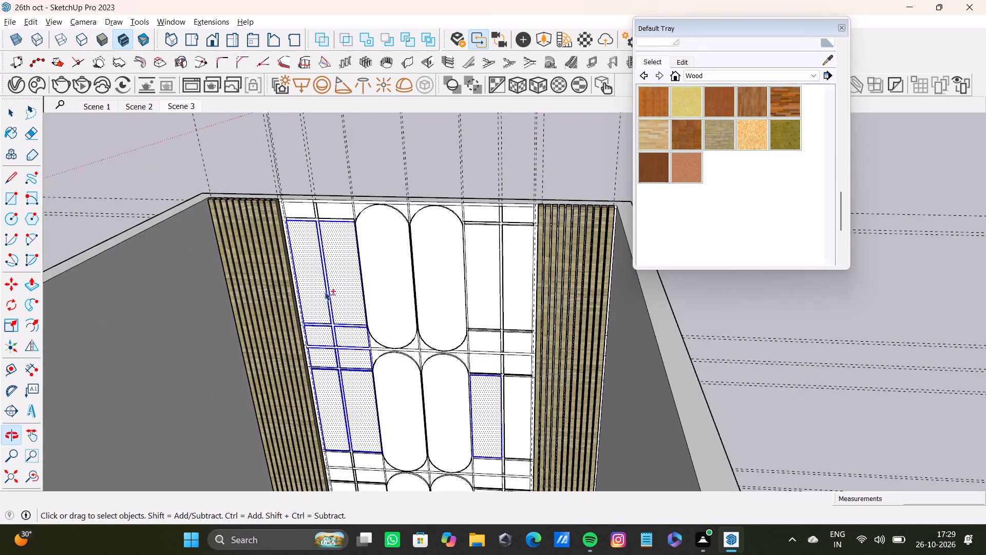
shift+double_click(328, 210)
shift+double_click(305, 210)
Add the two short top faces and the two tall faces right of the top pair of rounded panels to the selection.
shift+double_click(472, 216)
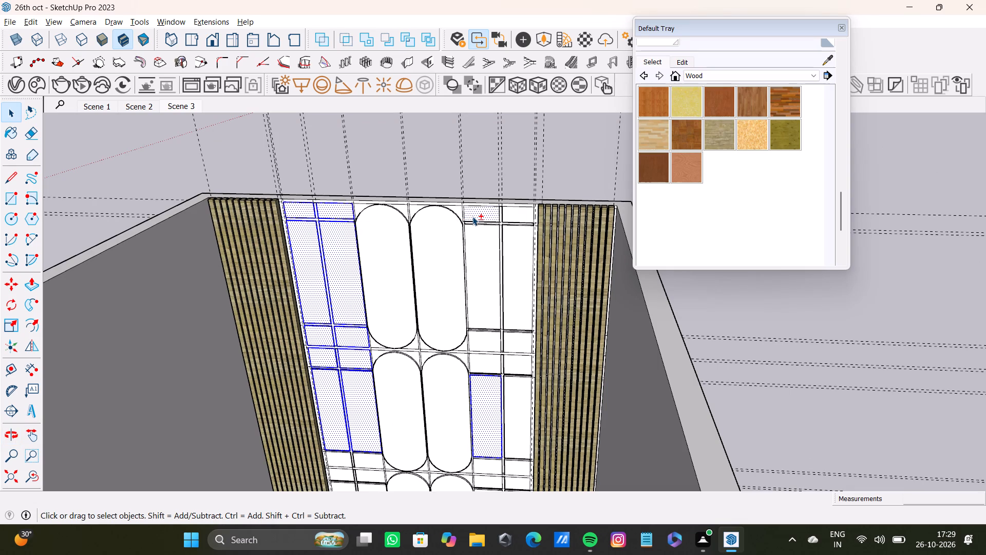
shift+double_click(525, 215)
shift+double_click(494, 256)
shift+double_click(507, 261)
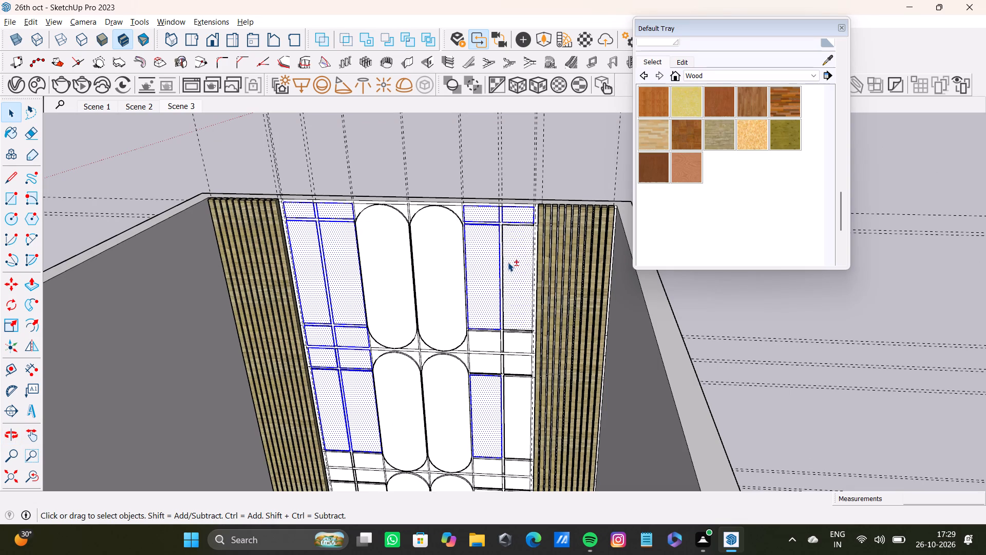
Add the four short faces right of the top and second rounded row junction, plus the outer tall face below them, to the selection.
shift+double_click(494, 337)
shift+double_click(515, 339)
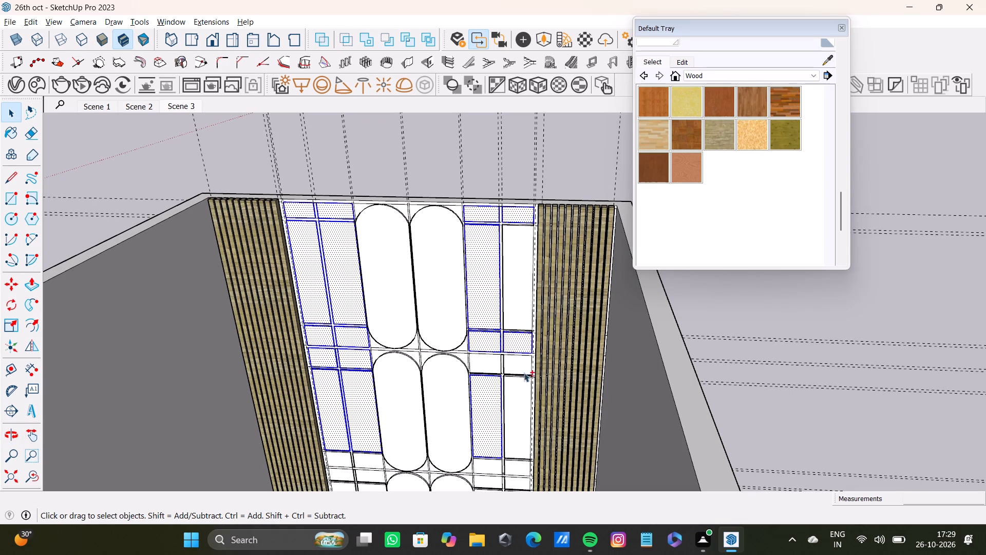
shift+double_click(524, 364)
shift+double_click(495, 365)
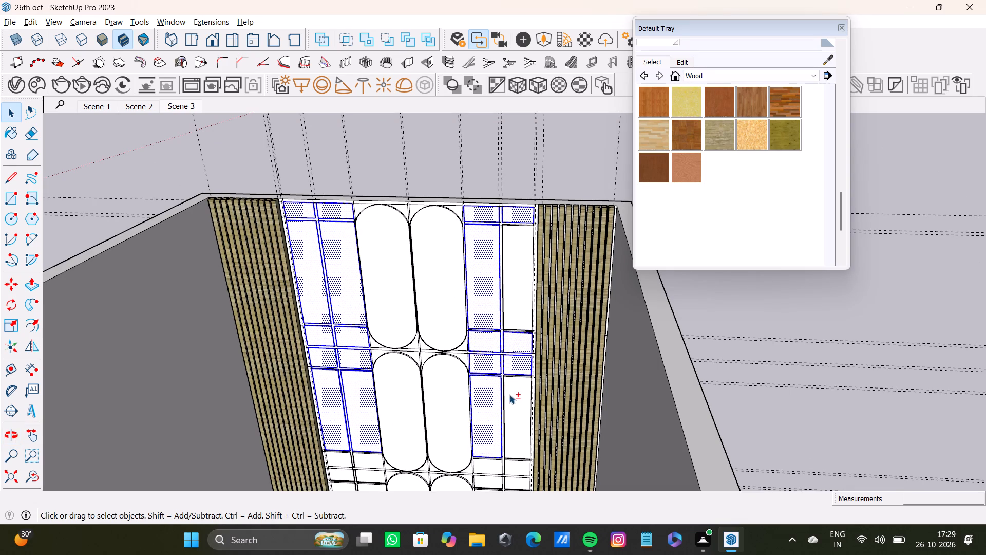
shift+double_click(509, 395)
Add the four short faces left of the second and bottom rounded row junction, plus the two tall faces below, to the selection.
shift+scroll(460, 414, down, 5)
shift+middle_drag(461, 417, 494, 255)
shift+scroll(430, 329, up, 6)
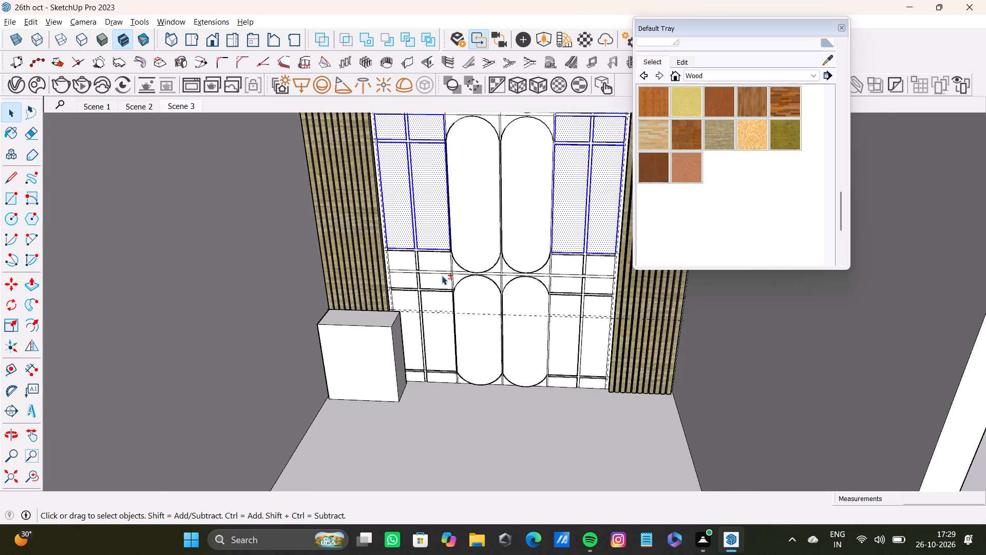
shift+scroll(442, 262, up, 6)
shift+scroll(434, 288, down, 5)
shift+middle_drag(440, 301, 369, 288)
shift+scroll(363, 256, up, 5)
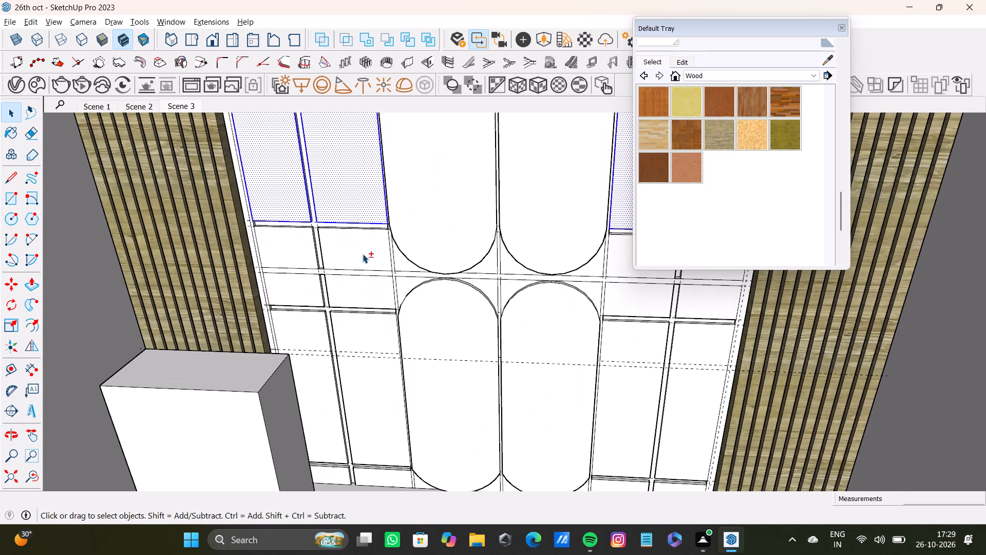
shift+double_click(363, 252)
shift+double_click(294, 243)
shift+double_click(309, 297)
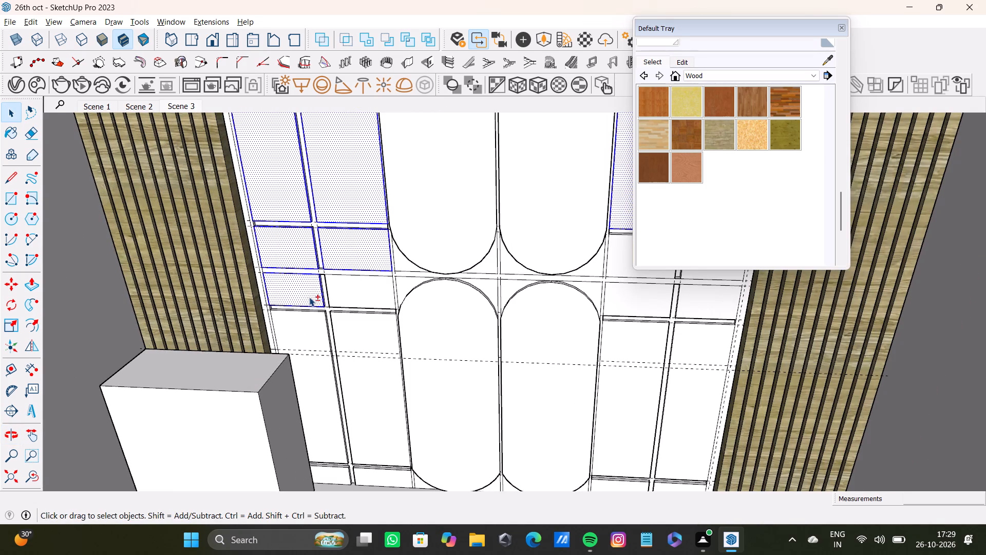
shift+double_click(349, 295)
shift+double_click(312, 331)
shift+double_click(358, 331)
Select the inner short rectangular face to the right of the top of the bottom pair of rounded panels.
shift+scroll(353, 312, up, 3)
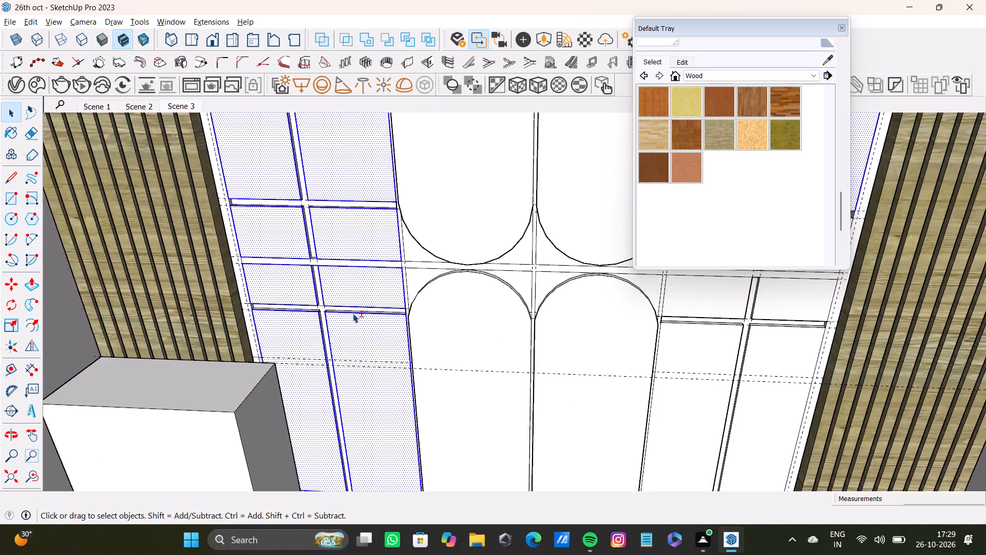
shift+scroll(606, 343, up, 1)
shift+middle_drag(606, 343, 478, 348)
shift+triple_click(602, 289)
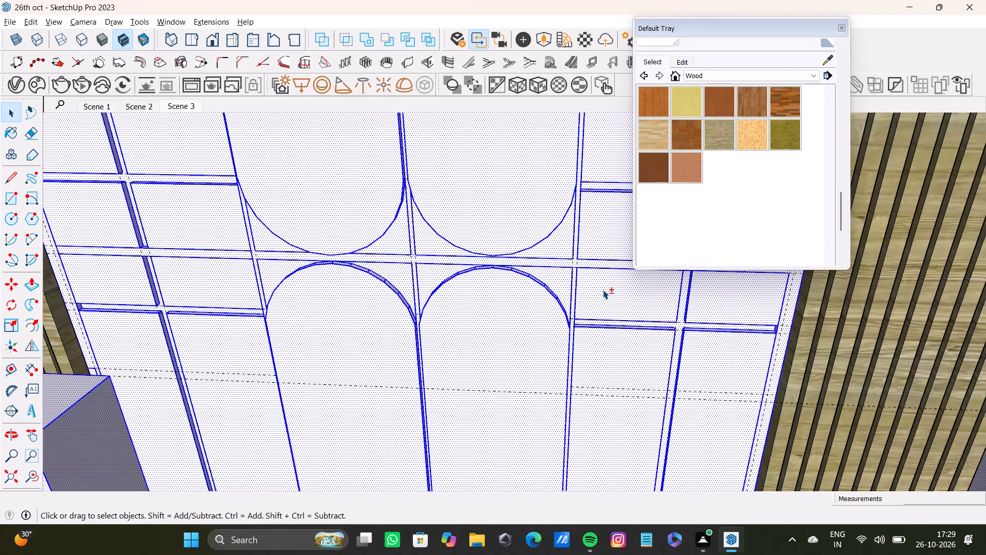
shift+triple_click(603, 290)
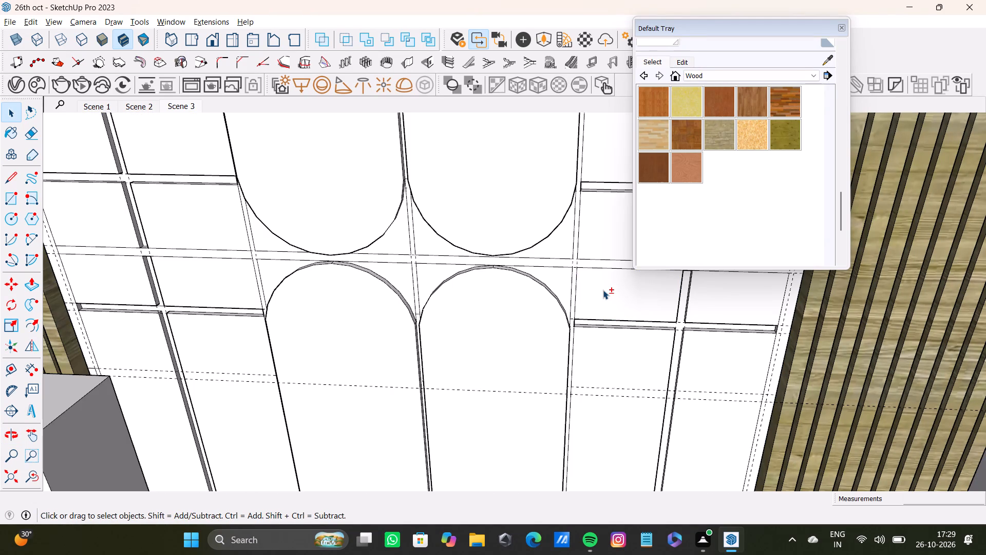
shift+double_click(603, 290)
shift+scroll(624, 335, down, 11)
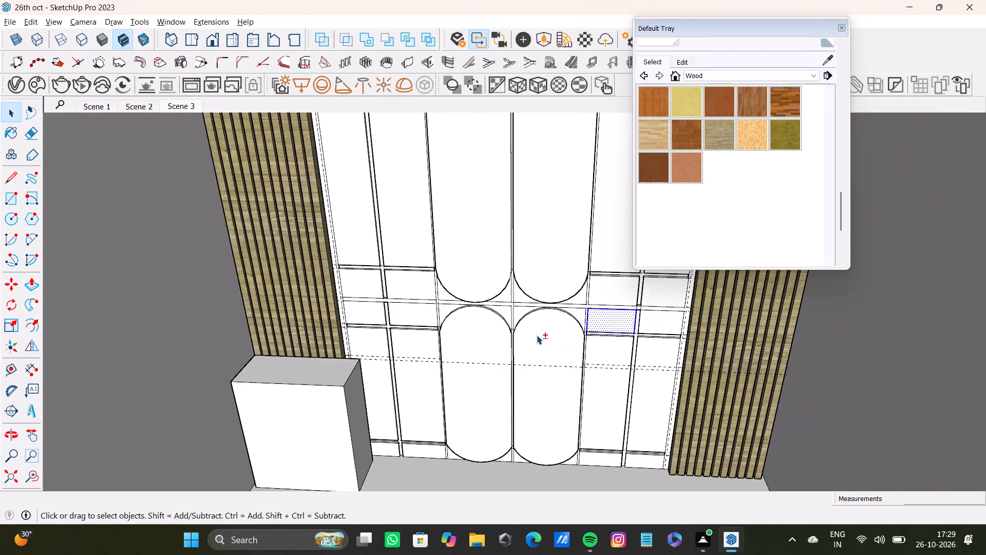
shift+scroll(537, 335, down, 2)
shift+middle_drag(536, 334, 387, 322)
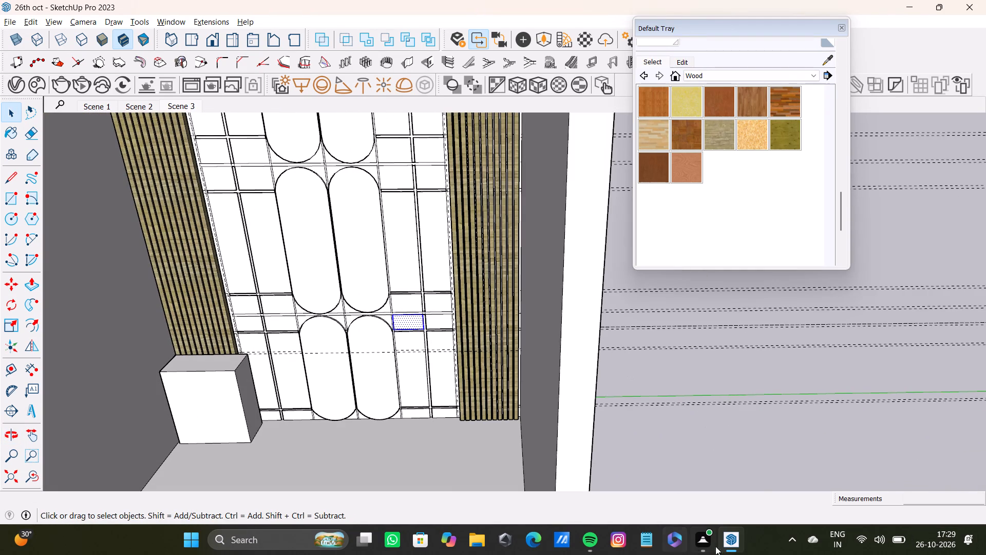
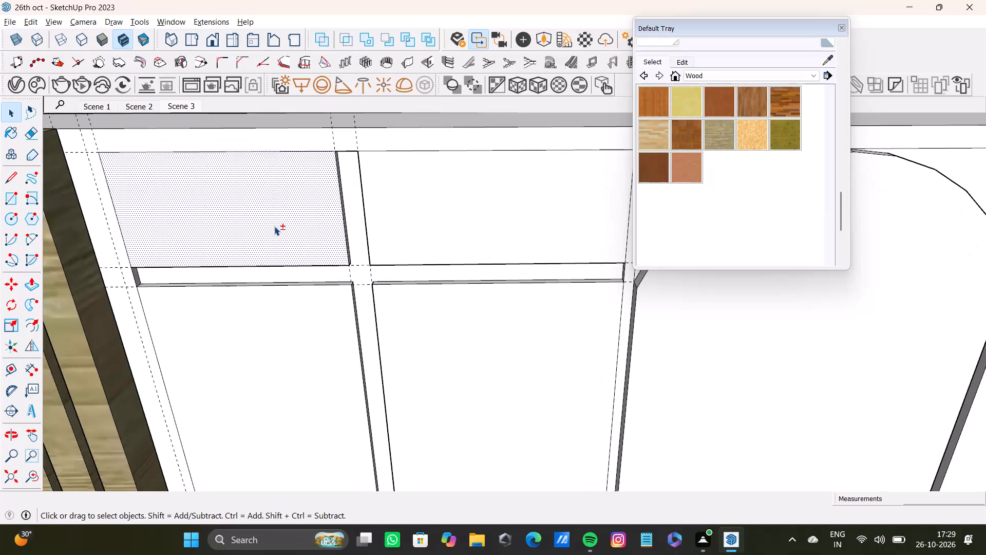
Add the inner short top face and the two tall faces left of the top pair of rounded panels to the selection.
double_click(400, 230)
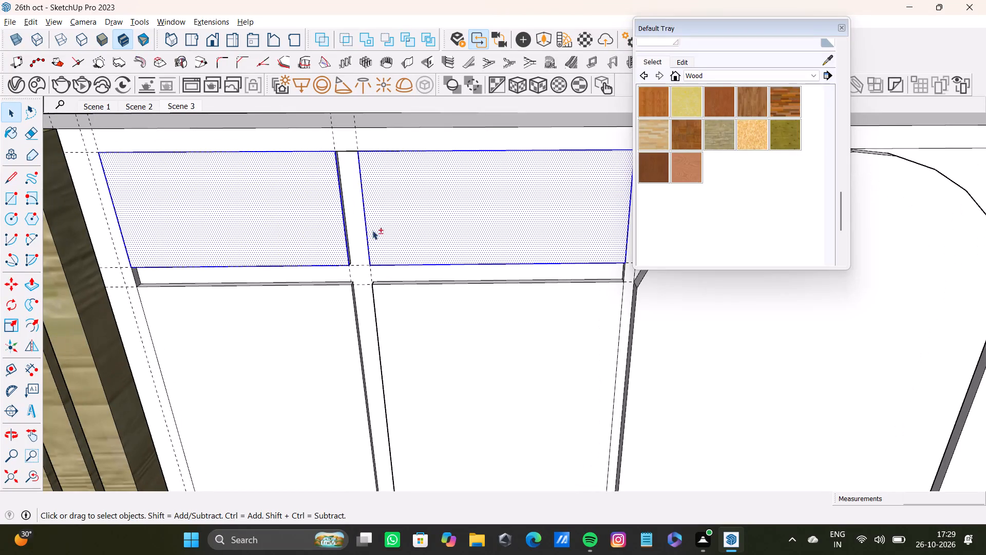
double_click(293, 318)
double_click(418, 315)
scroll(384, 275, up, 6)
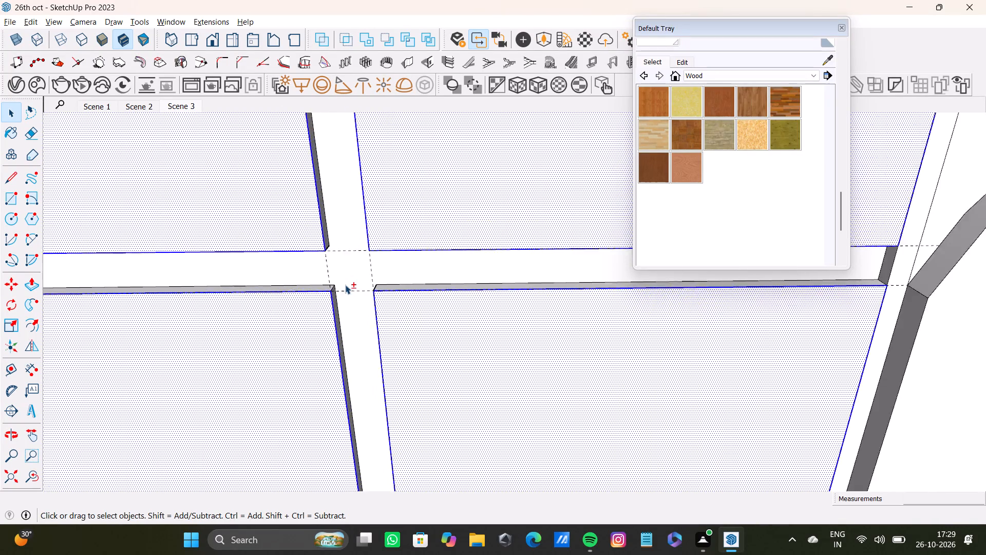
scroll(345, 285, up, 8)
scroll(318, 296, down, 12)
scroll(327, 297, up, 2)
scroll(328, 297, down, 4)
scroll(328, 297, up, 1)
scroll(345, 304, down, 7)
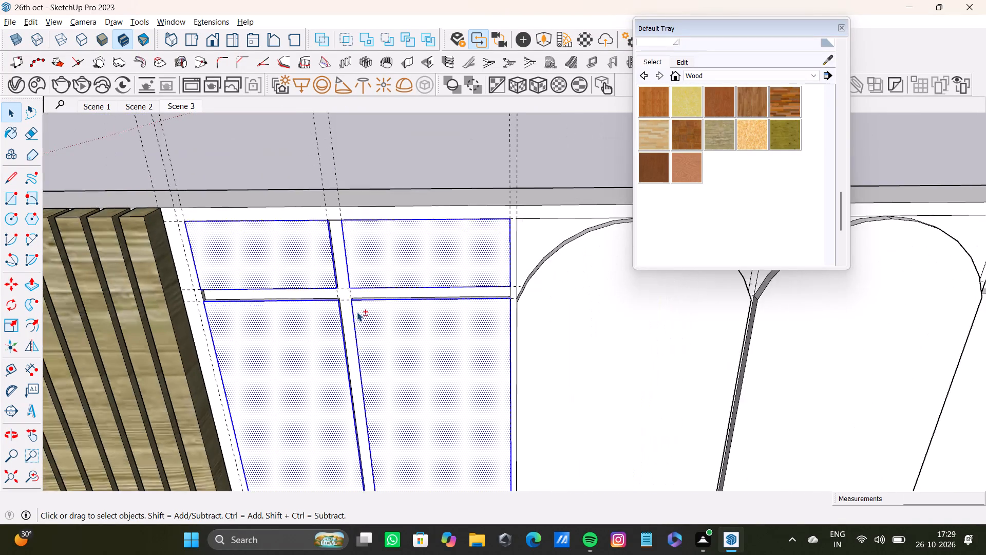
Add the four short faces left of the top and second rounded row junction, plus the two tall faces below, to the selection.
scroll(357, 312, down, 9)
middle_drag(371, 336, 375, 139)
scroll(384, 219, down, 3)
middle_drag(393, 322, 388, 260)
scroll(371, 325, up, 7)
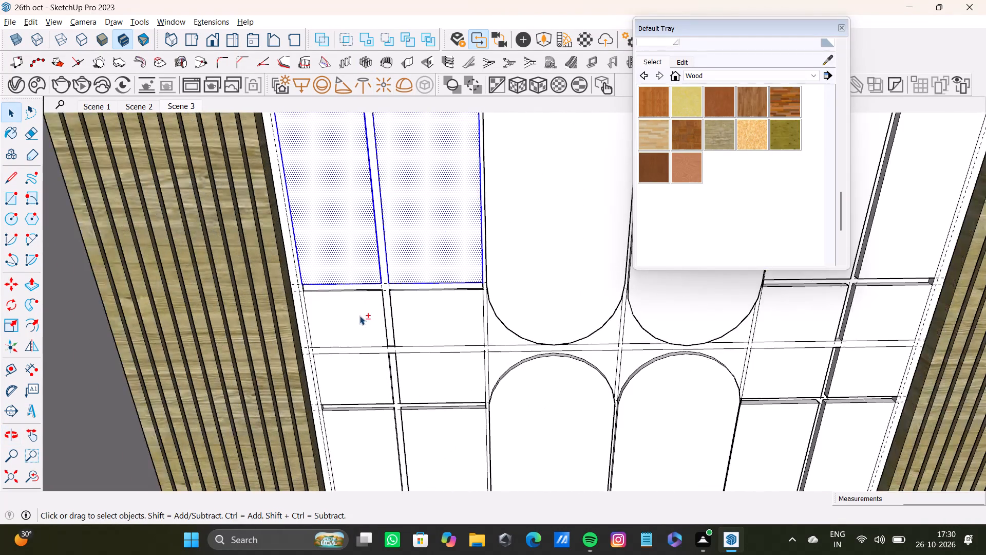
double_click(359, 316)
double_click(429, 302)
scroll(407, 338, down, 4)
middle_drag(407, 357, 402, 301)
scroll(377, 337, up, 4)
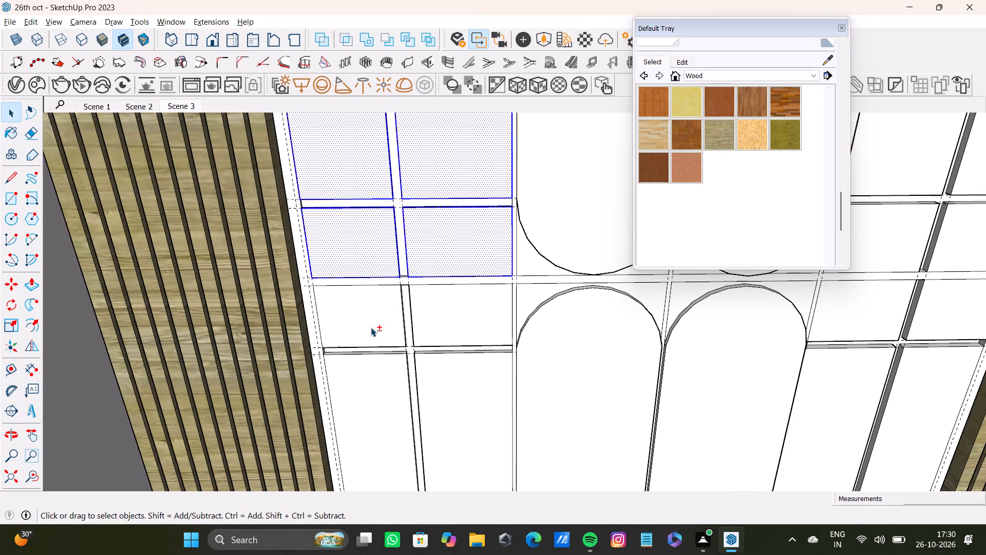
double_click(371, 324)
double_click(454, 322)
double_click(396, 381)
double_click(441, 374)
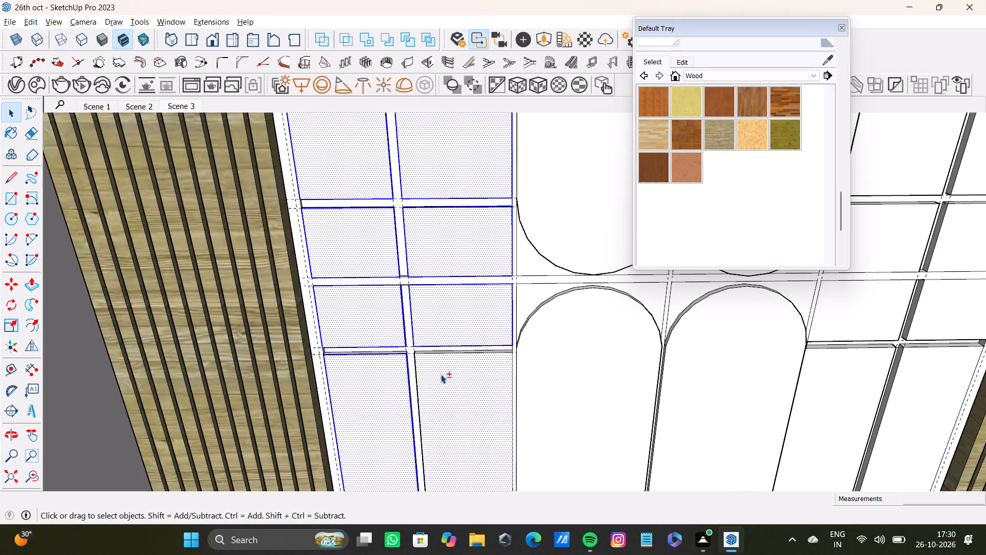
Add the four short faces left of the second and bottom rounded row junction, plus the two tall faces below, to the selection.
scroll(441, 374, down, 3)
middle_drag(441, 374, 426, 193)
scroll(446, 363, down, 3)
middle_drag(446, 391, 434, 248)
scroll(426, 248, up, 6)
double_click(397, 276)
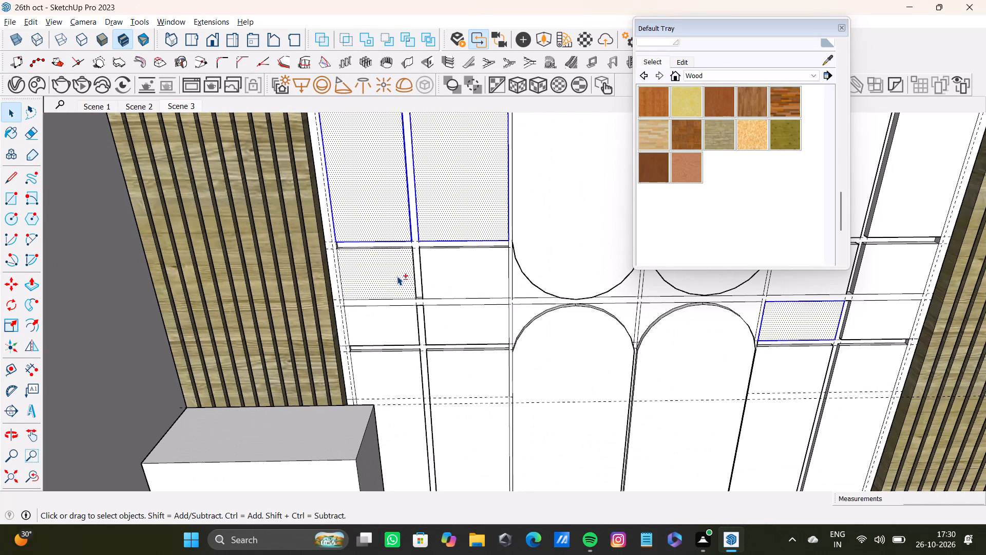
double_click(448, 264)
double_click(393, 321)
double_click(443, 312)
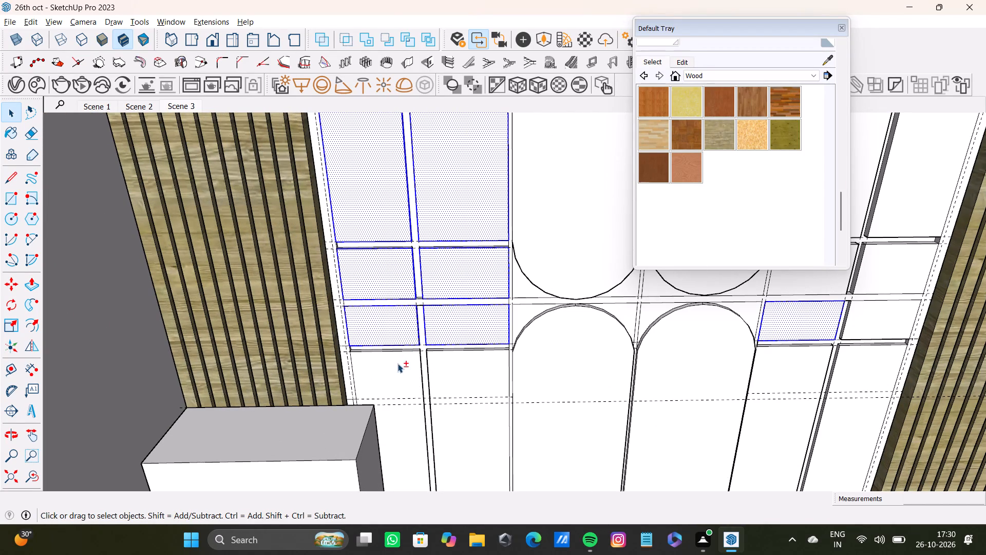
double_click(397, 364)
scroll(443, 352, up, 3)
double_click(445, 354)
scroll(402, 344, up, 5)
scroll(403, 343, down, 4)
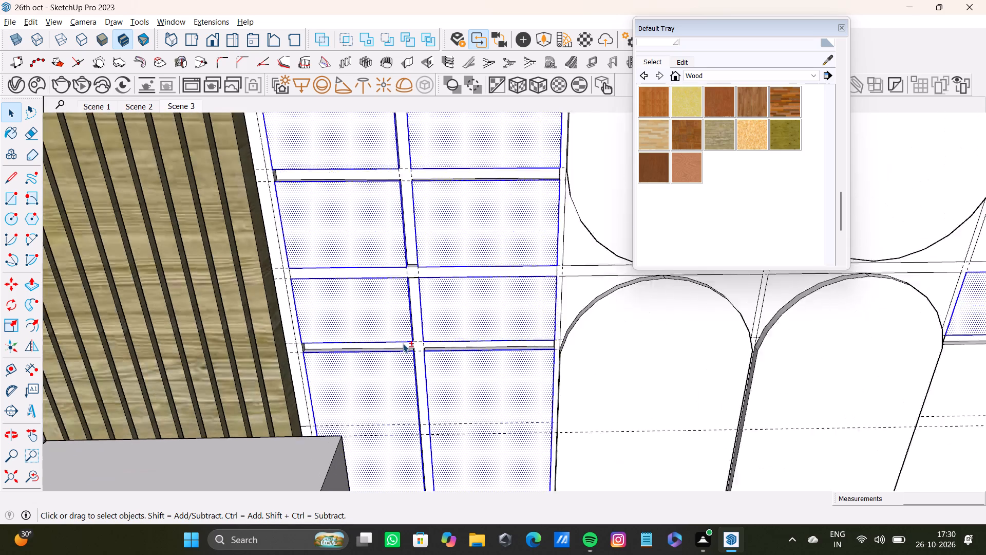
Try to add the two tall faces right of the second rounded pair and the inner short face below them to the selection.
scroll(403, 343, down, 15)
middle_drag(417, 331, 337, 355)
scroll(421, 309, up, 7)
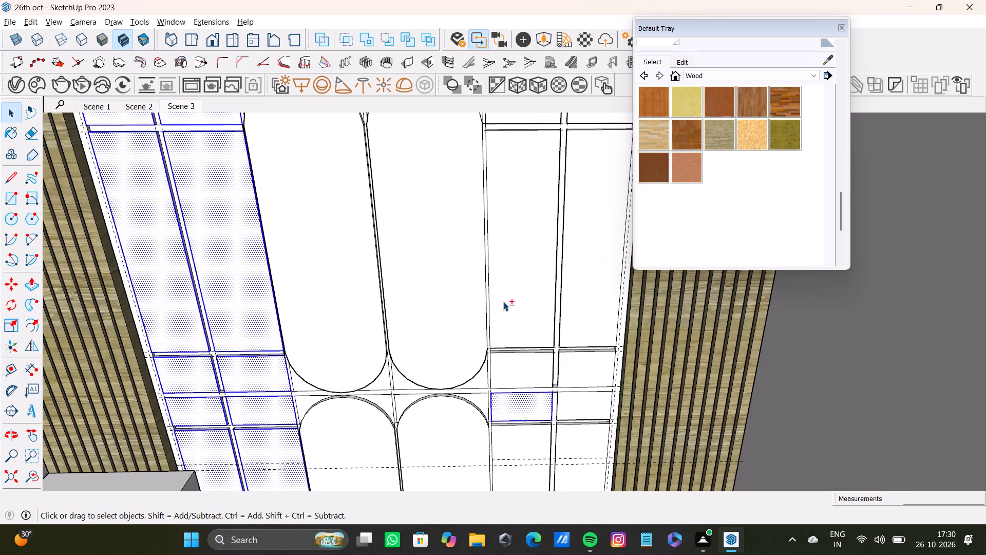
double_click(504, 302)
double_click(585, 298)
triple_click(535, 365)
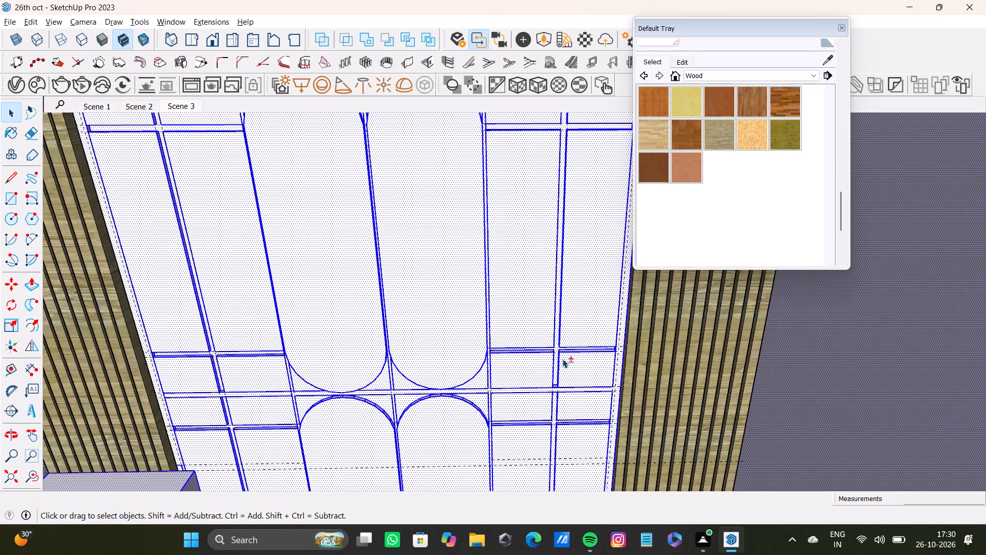
Clear the entire selection.
scroll(504, 368, down, 9)
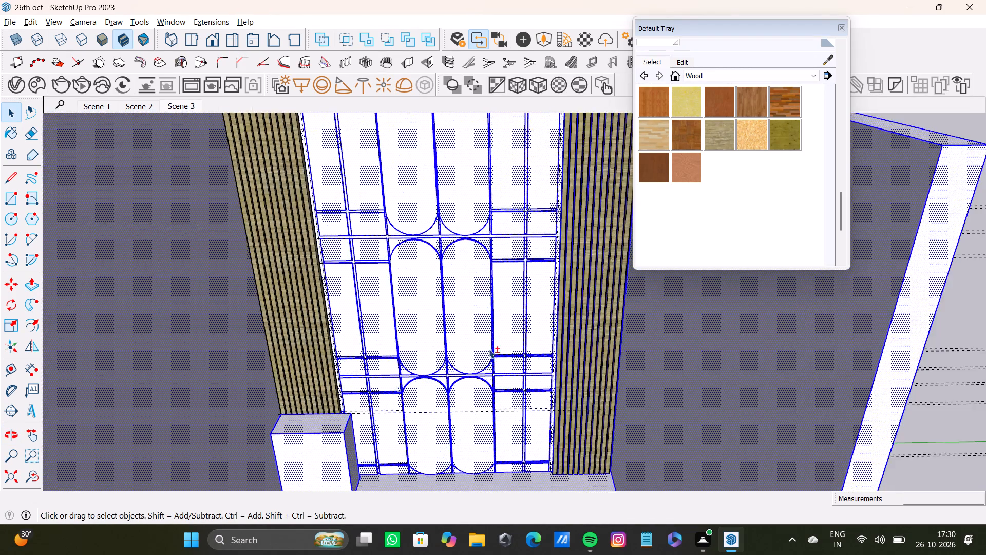
scroll(489, 349, down, 7)
click(325, 168)
scroll(416, 220, up, 4)
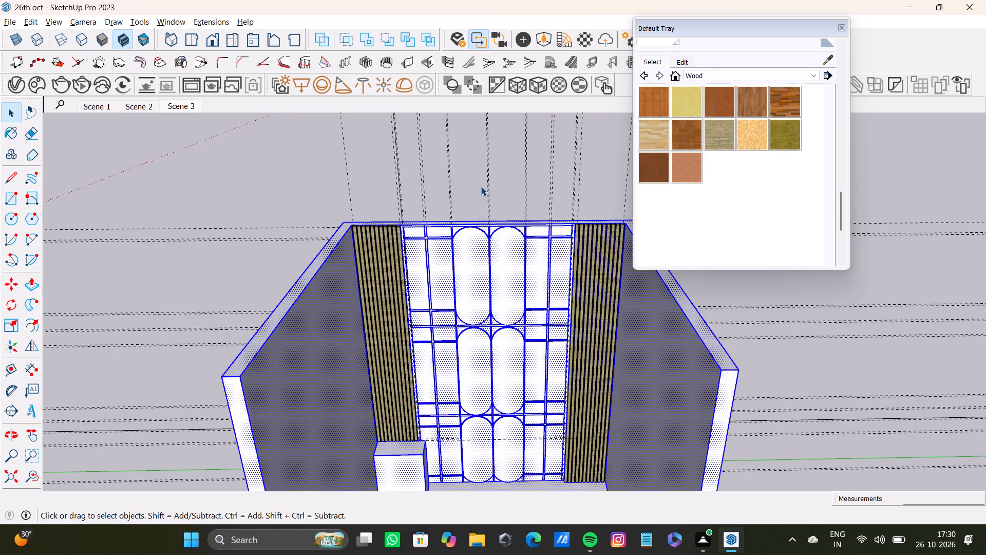
click(481, 182)
Select the two short top faces and the two tall faces left of the top pair of rounded panels.
scroll(413, 237, up, 13)
shift+double_click(418, 218)
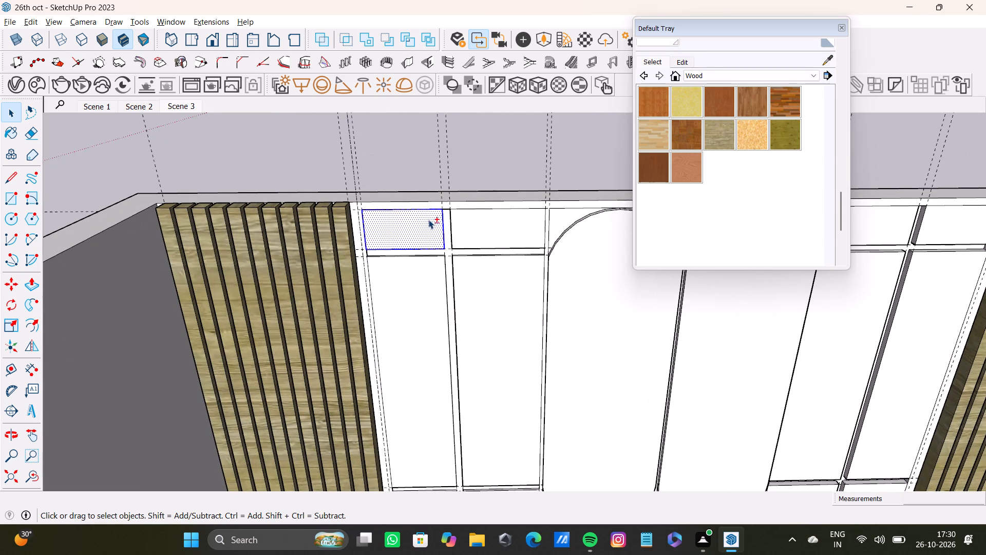
shift+double_click(475, 226)
shift+double_click(434, 284)
shift+double_click(471, 269)
Add the four short faces left of the top and second rounded row junction, plus the two tall faces below, to the selection.
shift+scroll(472, 274, down, 4)
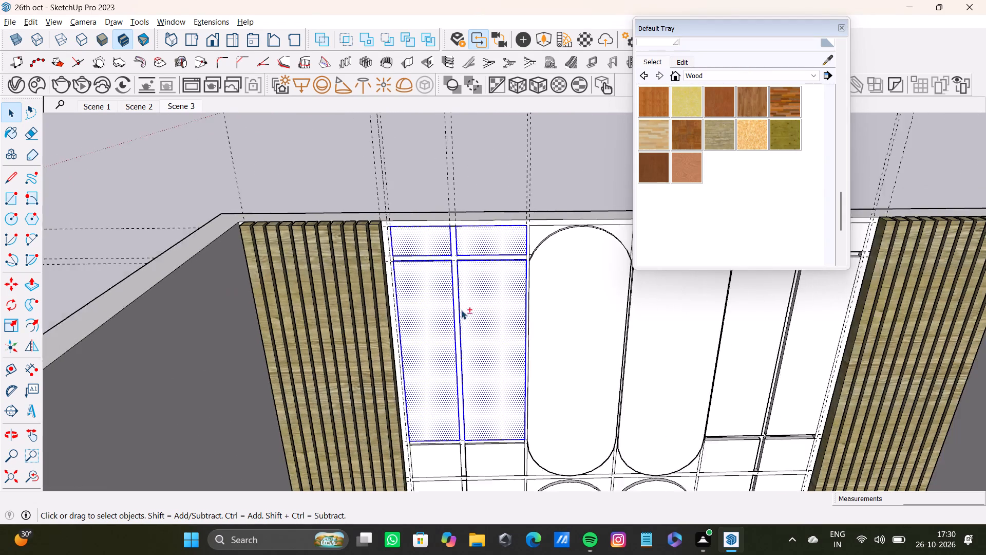
shift+middle_drag(461, 313, 418, 108)
shift+scroll(403, 318, up, 4)
shift+double_click(422, 314)
shift+double_click(495, 310)
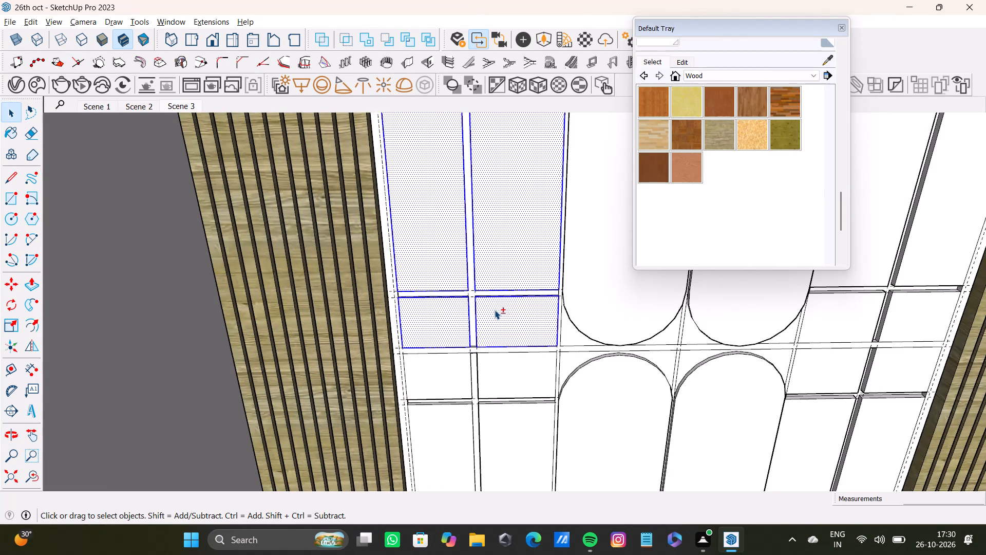
shift+middle_drag(495, 310, 429, 154)
shift+scroll(410, 190, up, 3)
shift+double_click(388, 235)
shift+double_click(445, 236)
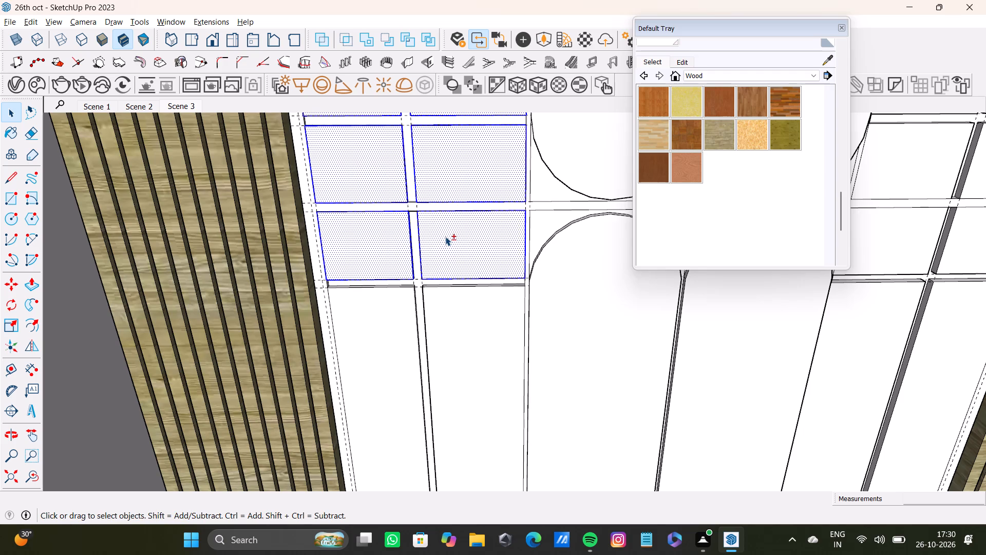
shift+middle_drag(440, 269, 425, 186)
shift+double_click(369, 234)
shift+double_click(441, 234)
Add the four short faces left of the second and bottom rounded row junction, plus the two tall faces below, to the selection.
shift+scroll(441, 234, down, 1)
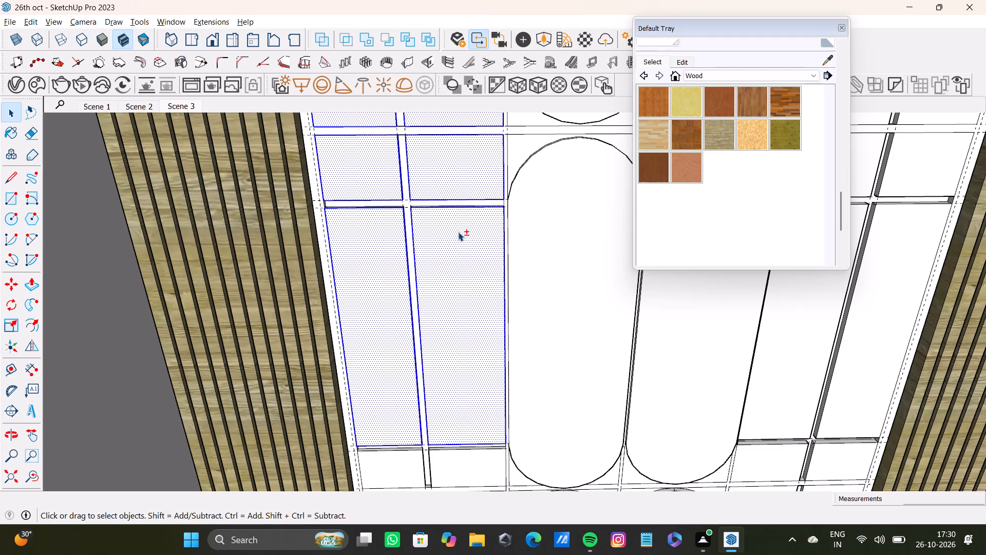
shift+scroll(457, 233, down, 7)
shift+middle_drag(435, 283, 423, 208)
shift+scroll(411, 271, up, 4)
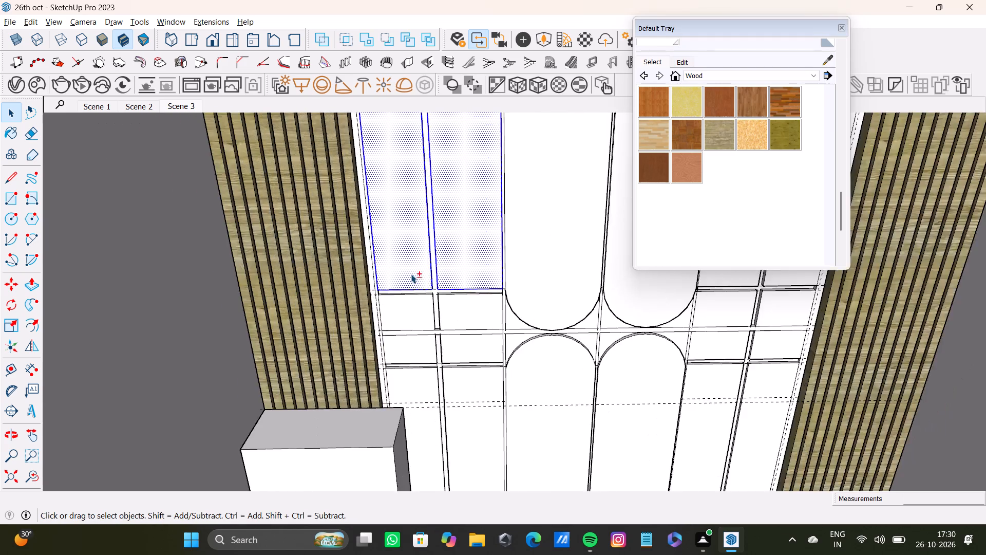
shift+scroll(411, 274, up, 4)
shift+double_click(411, 306)
shift+double_click(471, 309)
shift+scroll(472, 309, down, 4)
shift+middle_drag(471, 328, 446, 258)
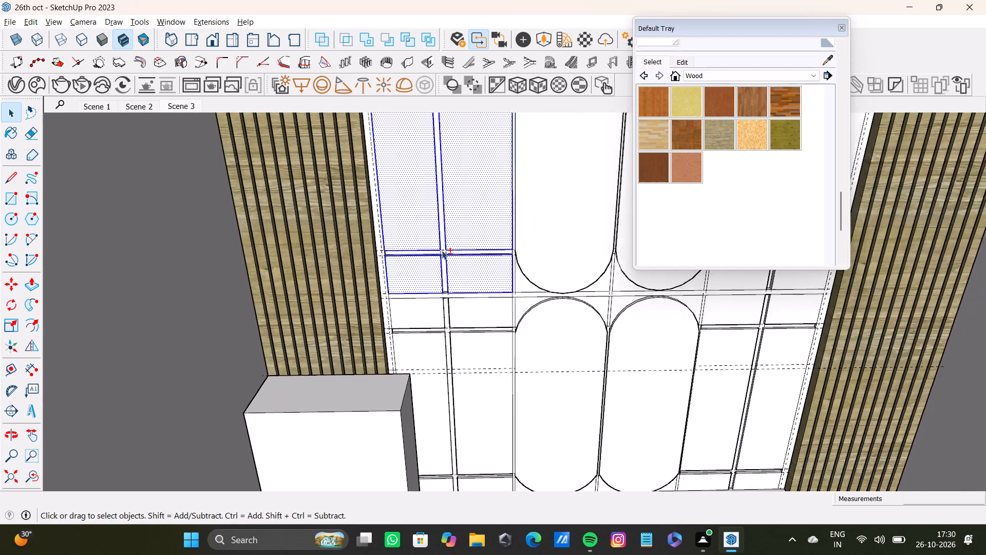
shift+scroll(433, 282, up, 4)
shift+double_click(425, 309)
shift+double_click(459, 313)
shift+double_click(431, 352)
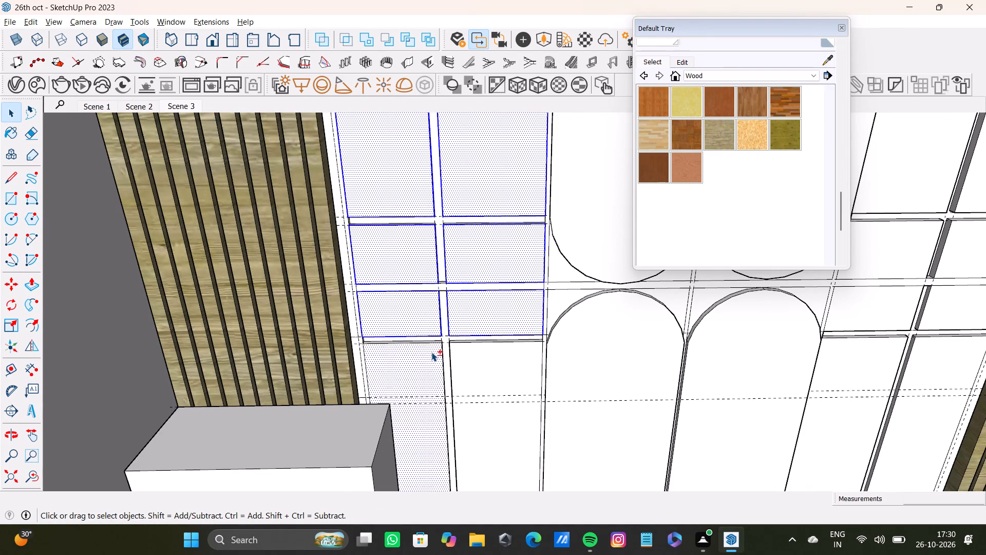
shift+double_click(462, 349)
Add the two short bottom faces left of the bottom rounded pair and the two groove ledge faces above them to the selection.
shift+scroll(462, 349, down, 4)
shift+middle_drag(462, 349, 448, 278)
shift+scroll(459, 439, up, 4)
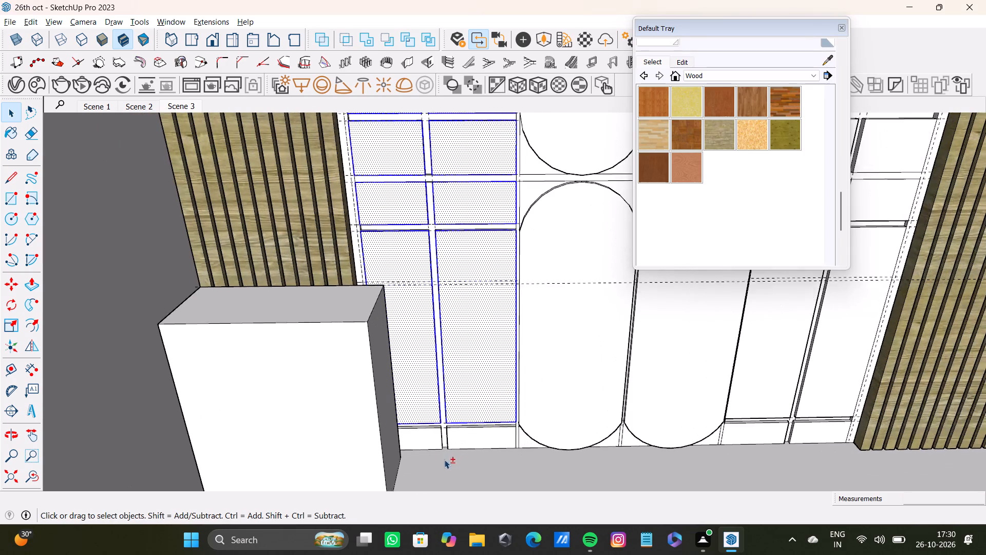
shift+scroll(444, 459, up, 1)
shift+double_click(434, 437)
shift+double_click(459, 430)
shift+scroll(424, 406, up, 8)
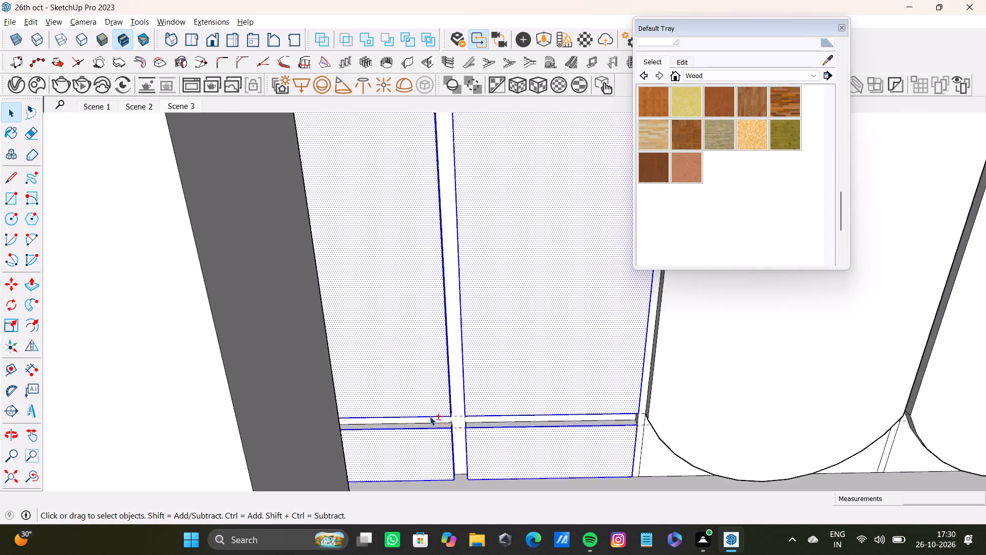
shift+scroll(430, 416, up, 3)
shift+click(452, 433)
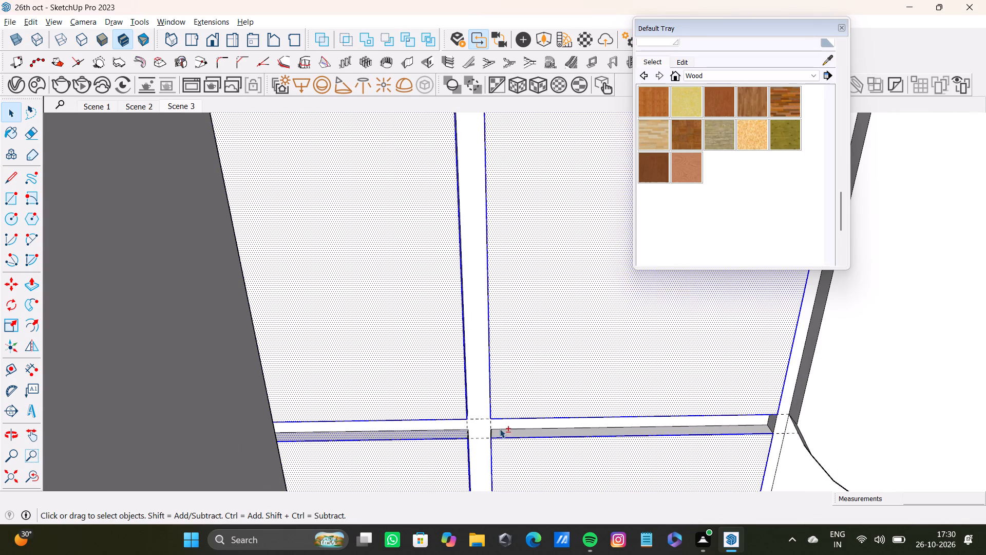
shift+click(502, 433)
Add both ledge faces and both end faces of the horizontal groove left of the bottom rounded pair's top to the selection.
shift+scroll(498, 430, down, 9)
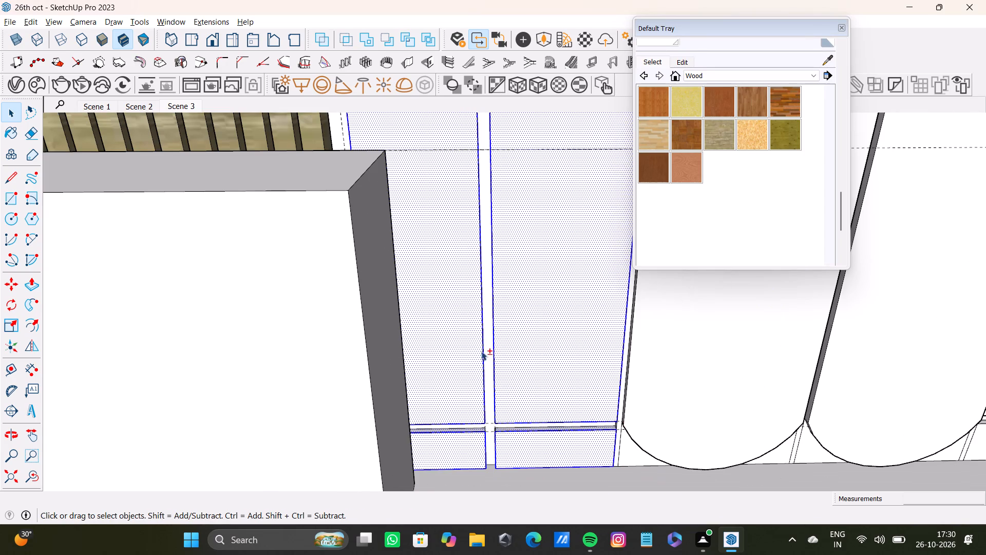
shift+middle_drag(479, 222, 471, 475)
shift+scroll(409, 342, up, 15)
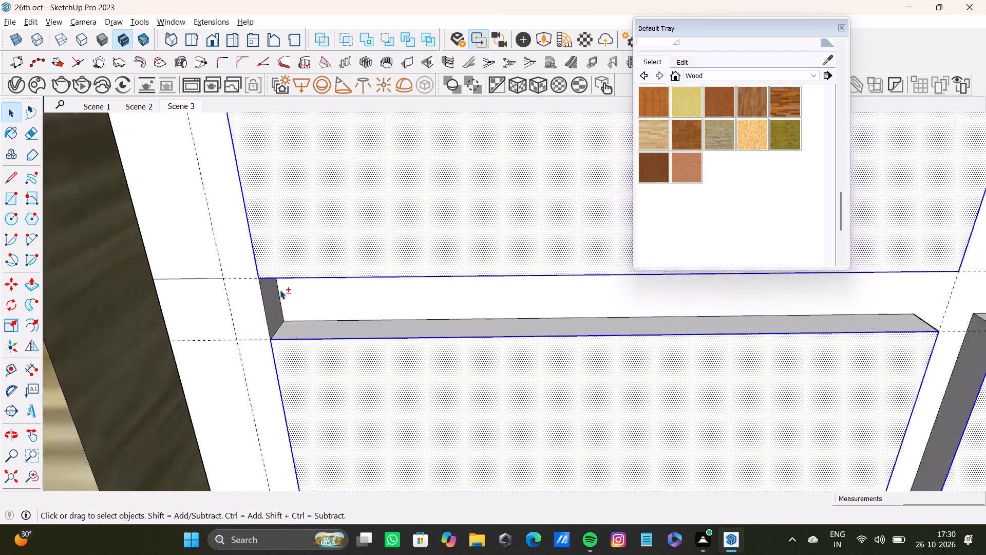
shift+scroll(280, 290, up, 4)
shift+click(267, 300)
shift+click(314, 340)
shift+scroll(334, 340, down, 13)
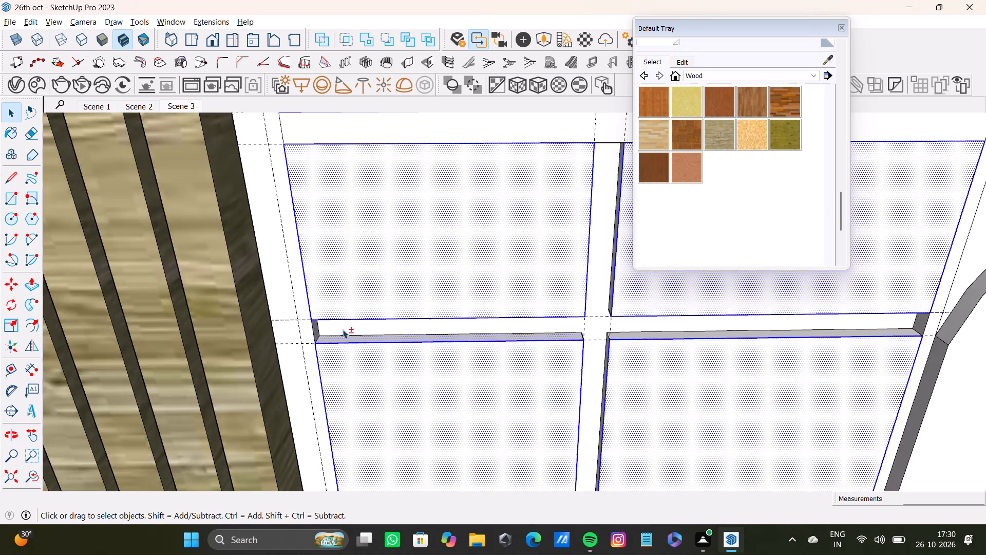
shift+middle_drag(344, 328, 158, 340)
shift+scroll(409, 365, up, 7)
shift+click(462, 339)
shift+middle_drag(533, 321, 332, 325)
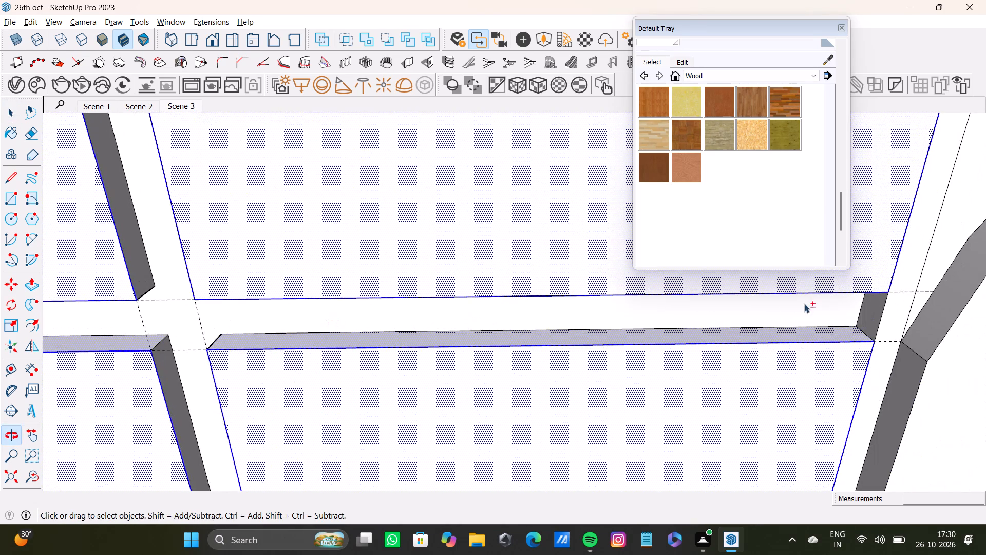
shift+click(865, 315)
Add the vertical groove's side faces above and below the second and bottom row junction, plus the upper groove's bottom edge, to the selection.
shift+scroll(803, 329, down, 16)
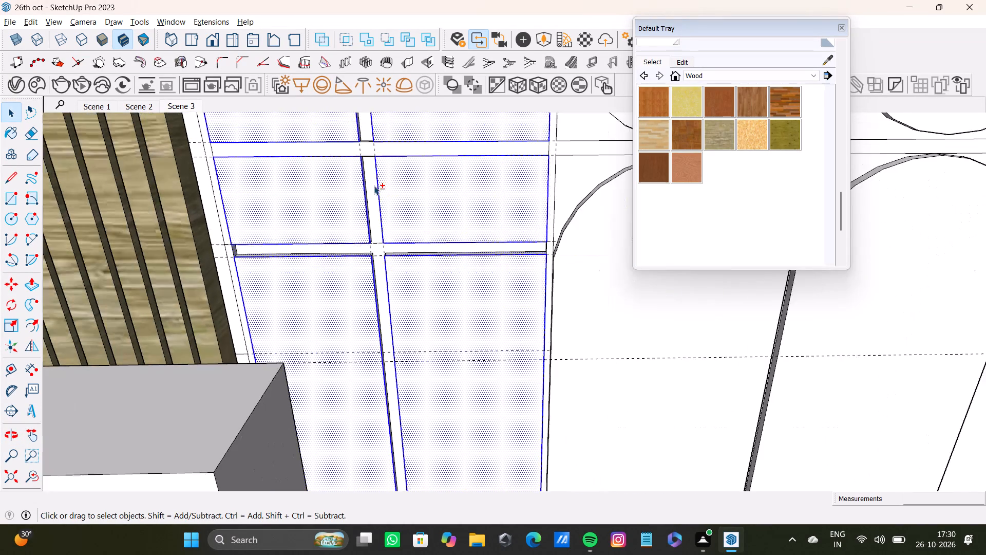
shift+middle_drag(372, 177, 365, 360)
shift+scroll(363, 353, up, 15)
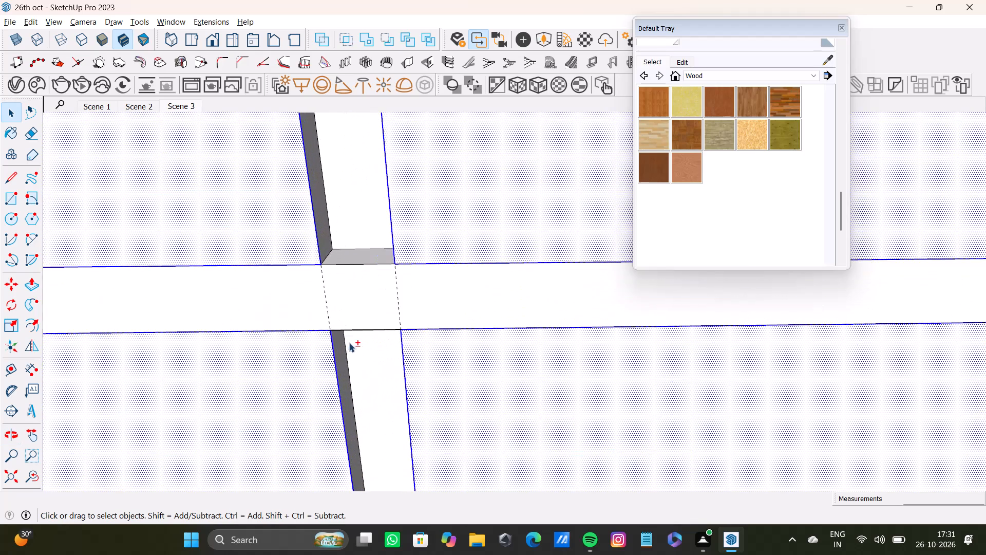
shift+click(336, 354)
shift+click(350, 251)
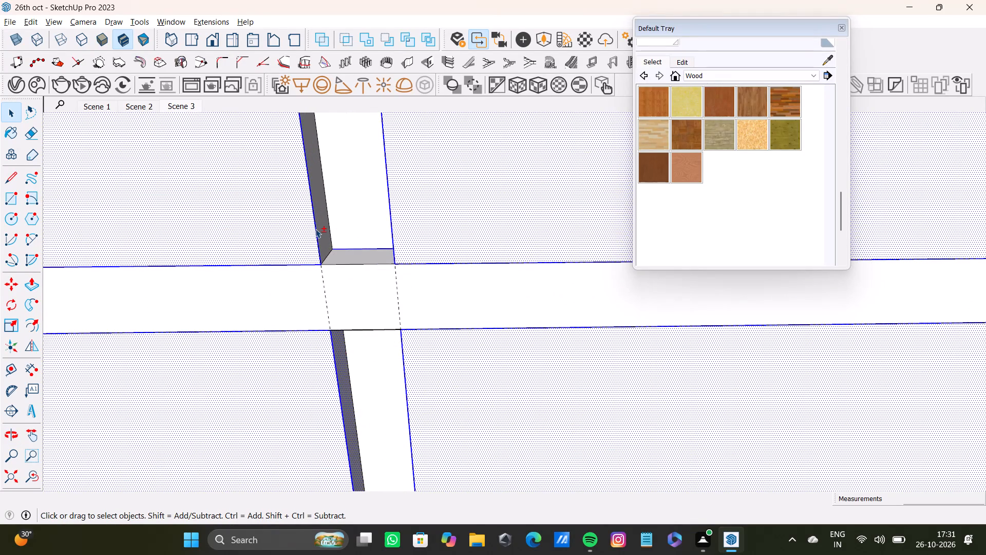
shift+click(315, 228)
shift+scroll(316, 228, down, 8)
shift+scroll(325, 217, up, 4)
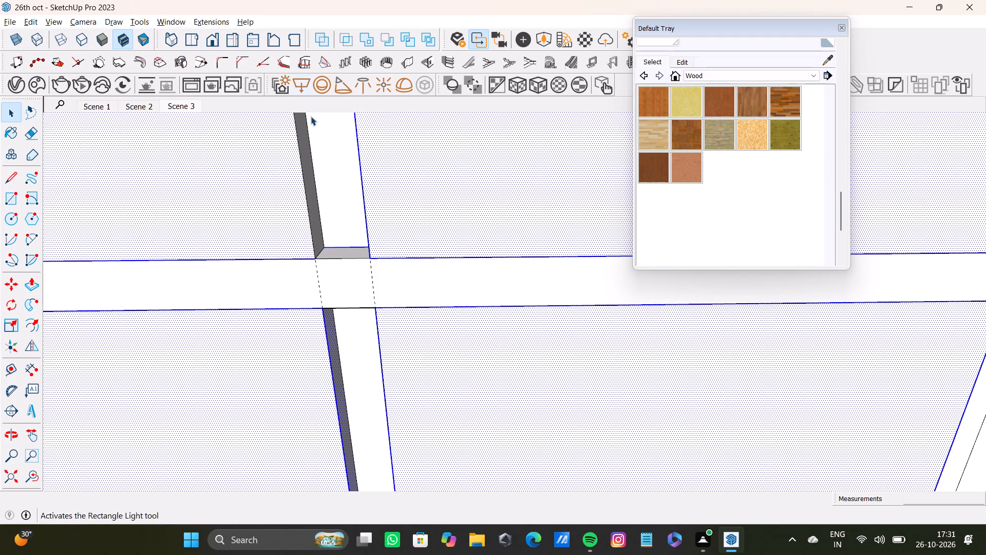
shift+click(308, 176)
shift+click(308, 176)
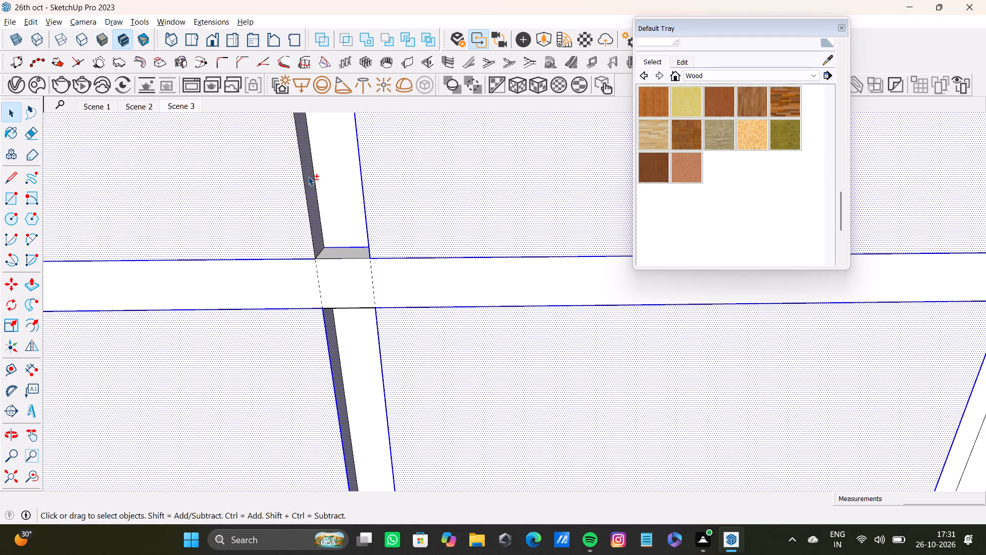
shift+scroll(311, 179, down, 3)
shift+double_click(311, 179)
shift+scroll(311, 179, down, 8)
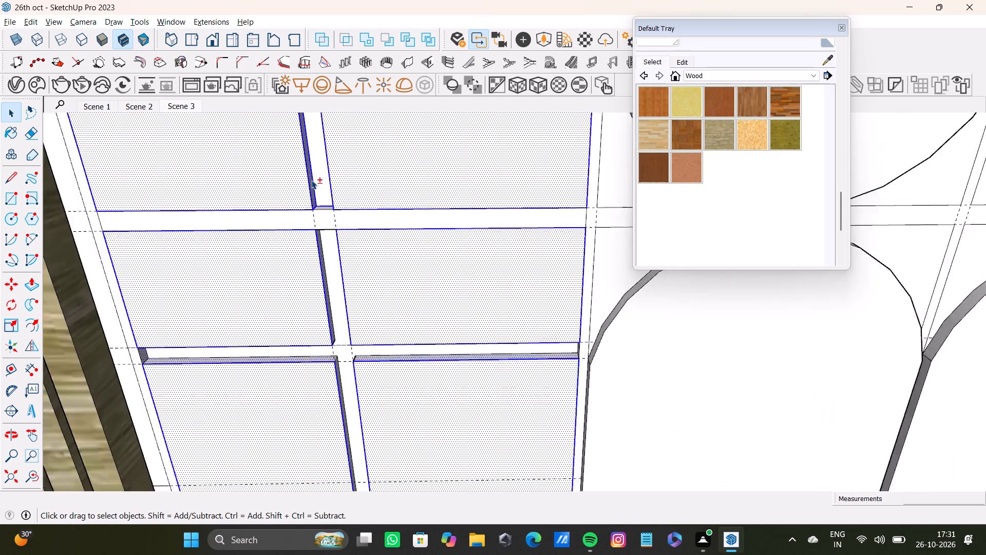
Add both ledge faces and the vertical groove's side faces at the groove crossing left of the second rounded pair's top to the selection.
shift+scroll(311, 180, down, 10)
shift+middle_drag(338, 205, 366, 317)
shift+scroll(366, 246, down, 9)
shift+middle_drag(363, 219, 377, 308)
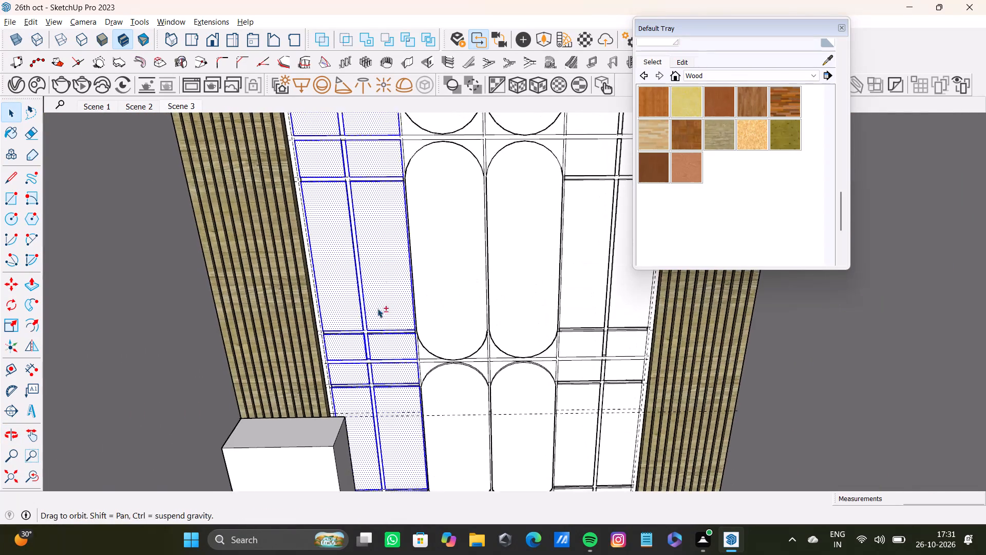
shift+middle_drag(377, 308, 375, 315)
shift+scroll(364, 245, down, 4)
shift+scroll(350, 193, up, 20)
shift+scroll(350, 193, up, 10)
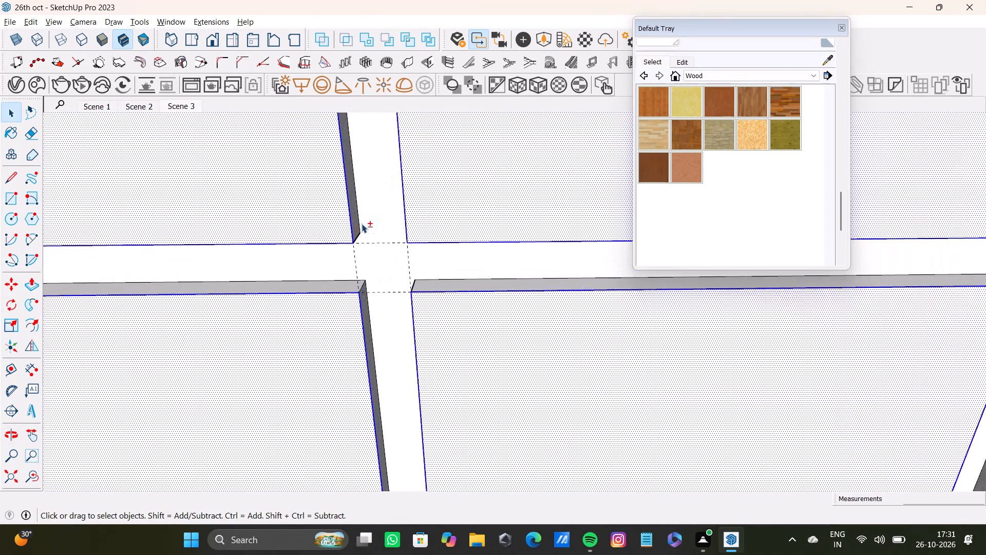
shift+double_click(356, 230)
shift+double_click(351, 292)
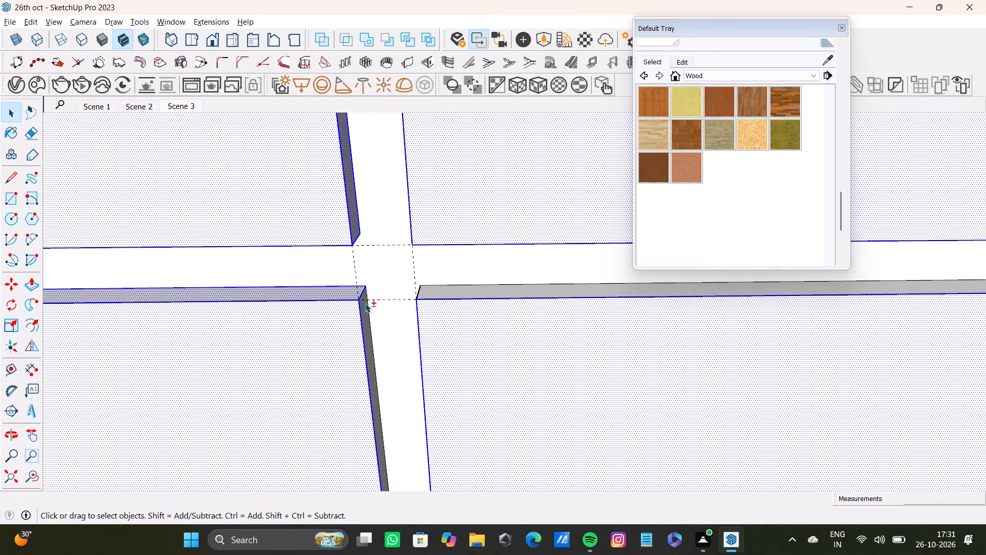
shift+double_click(367, 309)
shift+click(383, 279)
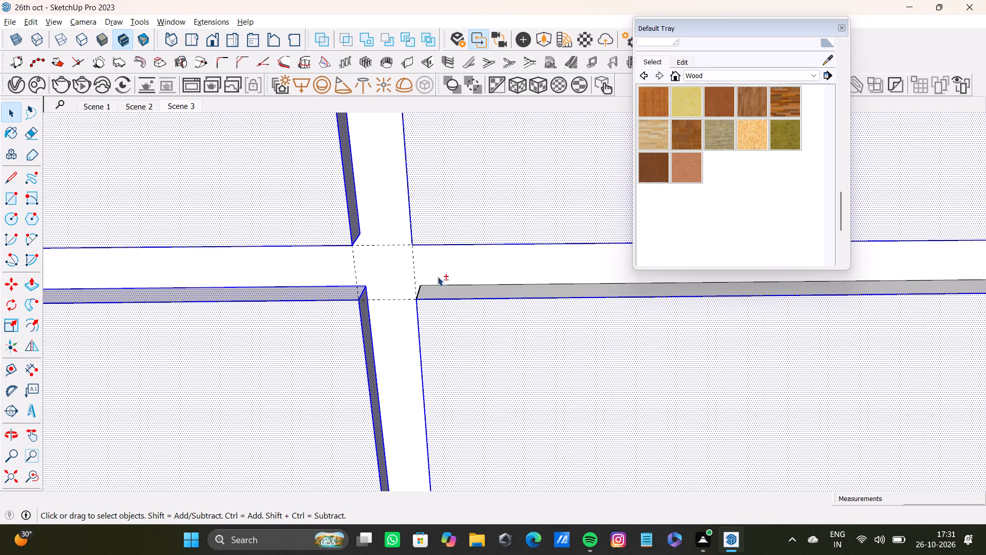
shift+double_click(444, 291)
shift+scroll(444, 291, down, 18)
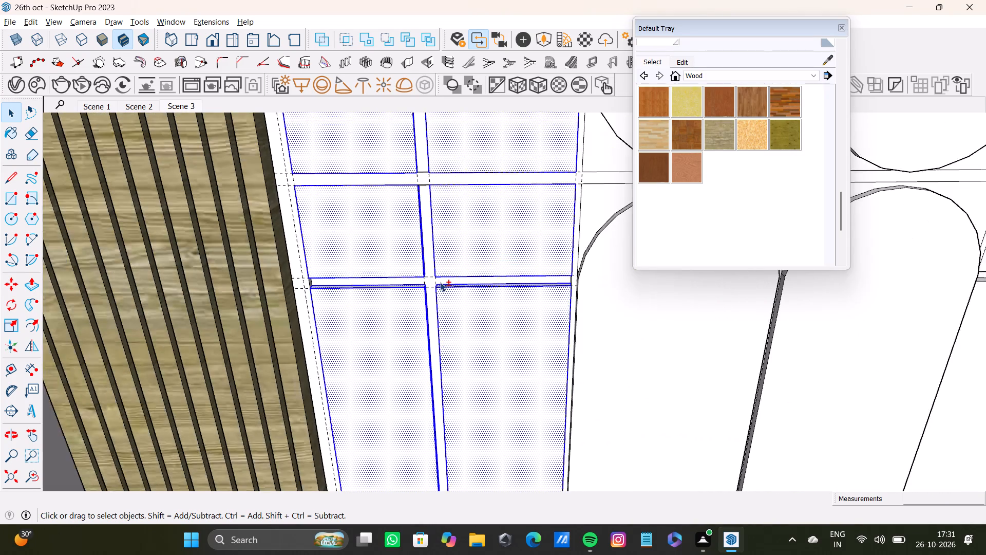
Add both ledge faces and the left end face of the horizontal groove left of the top rounded pair's bottom to the selection.
shift+scroll(440, 282, down, 5)
shift+middle_drag(443, 266, 410, 313)
shift+scroll(408, 312, down, 1)
shift+scroll(386, 250, up, 12)
shift+scroll(408, 122, up, 1)
shift+middle_drag(409, 122, 394, 177)
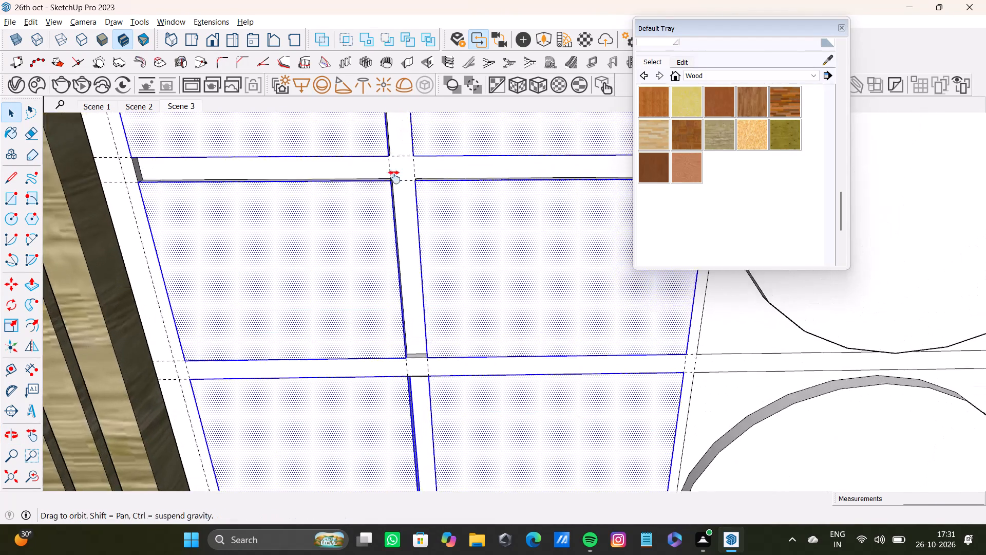
shift+middle_drag(394, 177, 394, 181)
shift+scroll(352, 222, up, 18)
shift+double_click(415, 235)
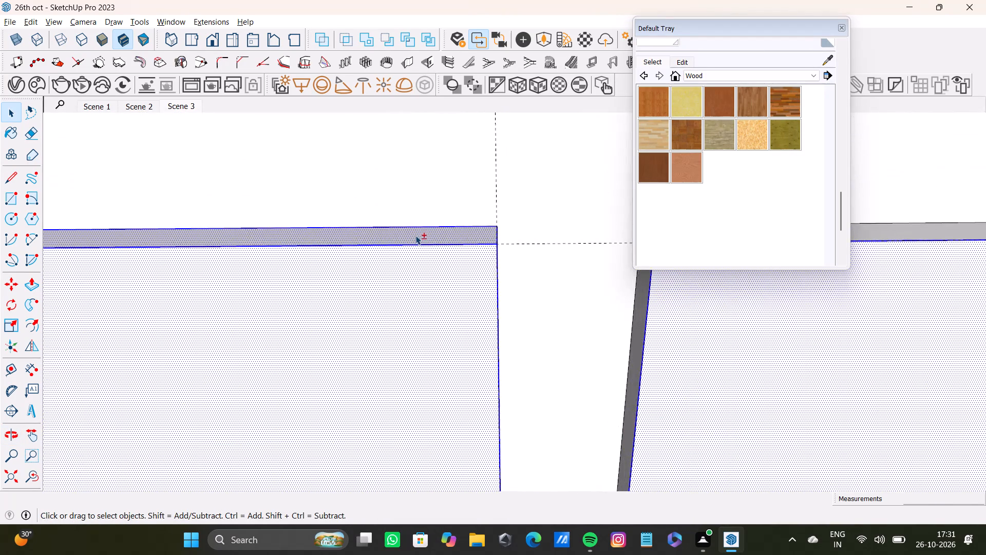
shift+scroll(415, 235, down, 10)
shift+middle_drag(422, 232, 386, 260)
shift+scroll(570, 247, up, 6)
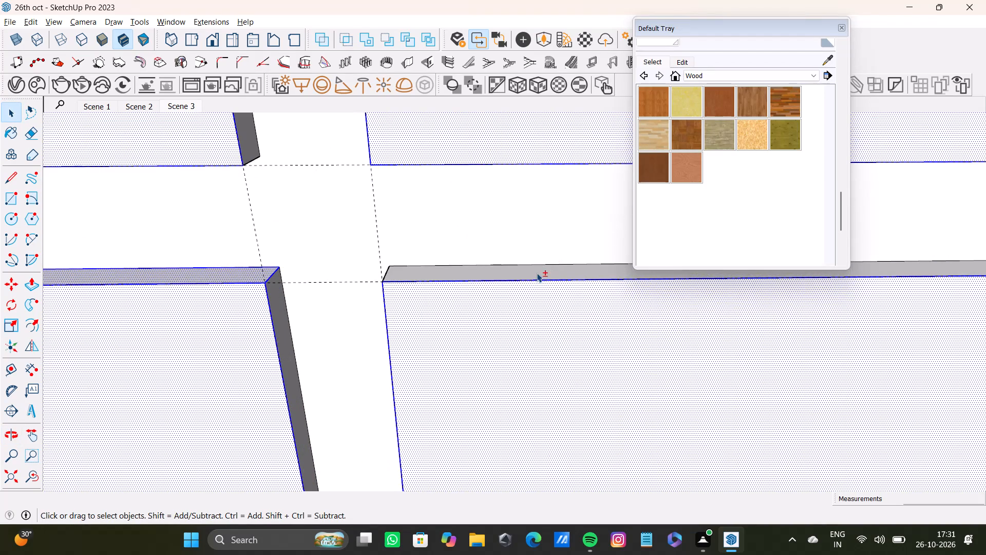
shift+double_click(537, 273)
shift+scroll(438, 264, down, 14)
shift+middle_drag(374, 257, 477, 275)
shift+scroll(158, 279, up, 4)
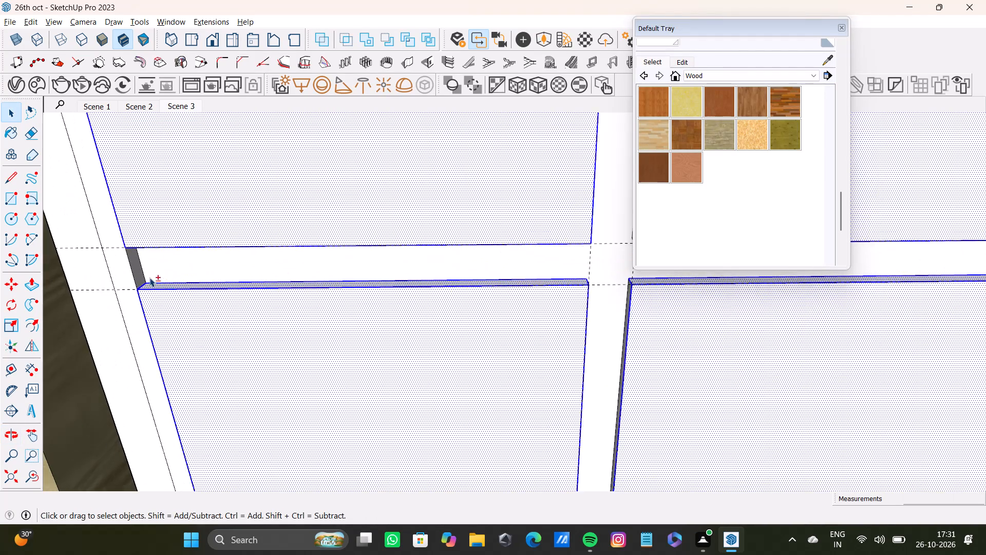
shift+scroll(149, 277, up, 3)
shift+double_click(136, 281)
shift+scroll(140, 277, down, 10)
Add the vertical groove's side faces above and below the crossing left of the top rounded pair's bottom to the selection.
shift+middle_drag(500, 256, 430, 314)
shift+scroll(387, 279, up, 3)
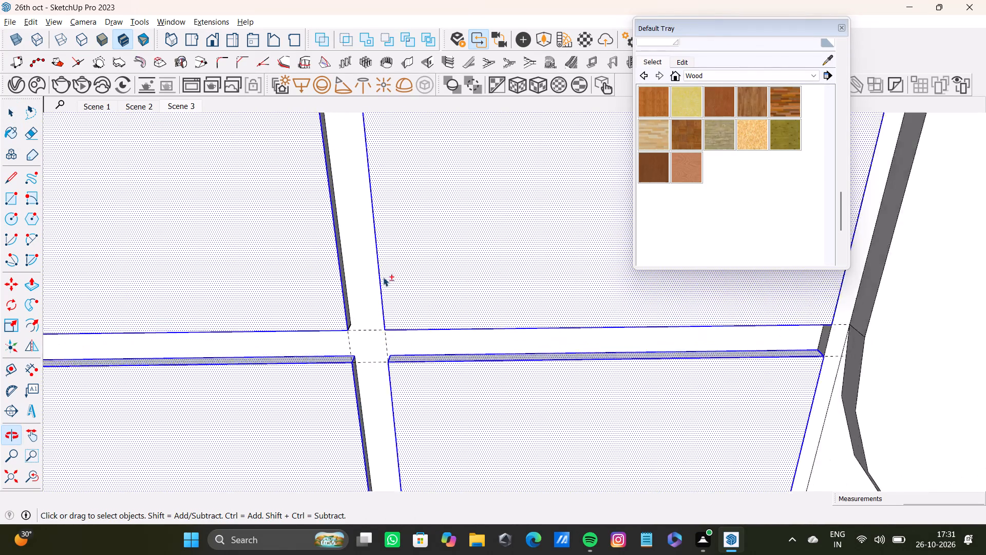
shift+scroll(383, 277, up, 12)
shift+double_click(339, 338)
shift+scroll(339, 337, down, 12)
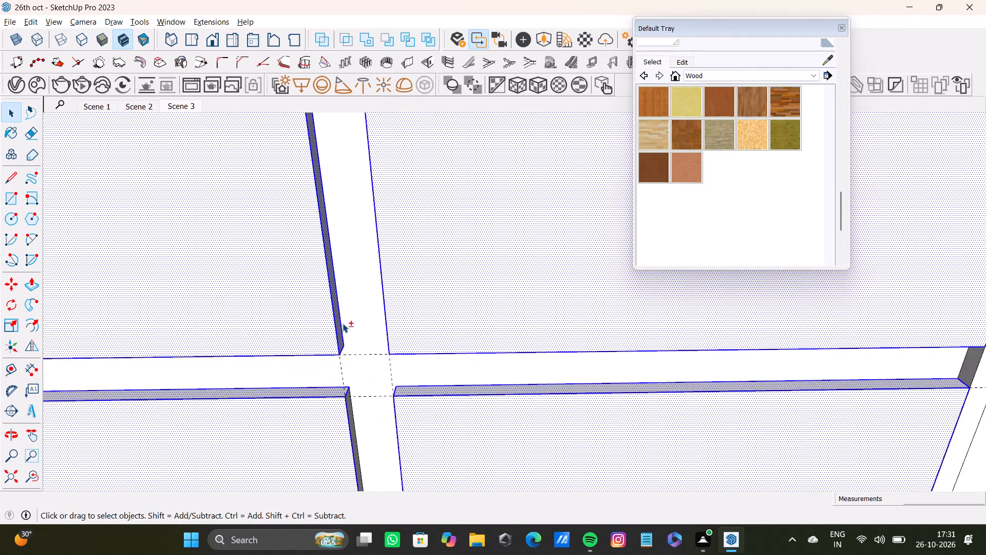
shift+scroll(343, 323, down, 2)
shift+middle_drag(343, 323, 429, 322)
middle_drag(407, 329, 484, 329)
shift+scroll(464, 334, up, 5)
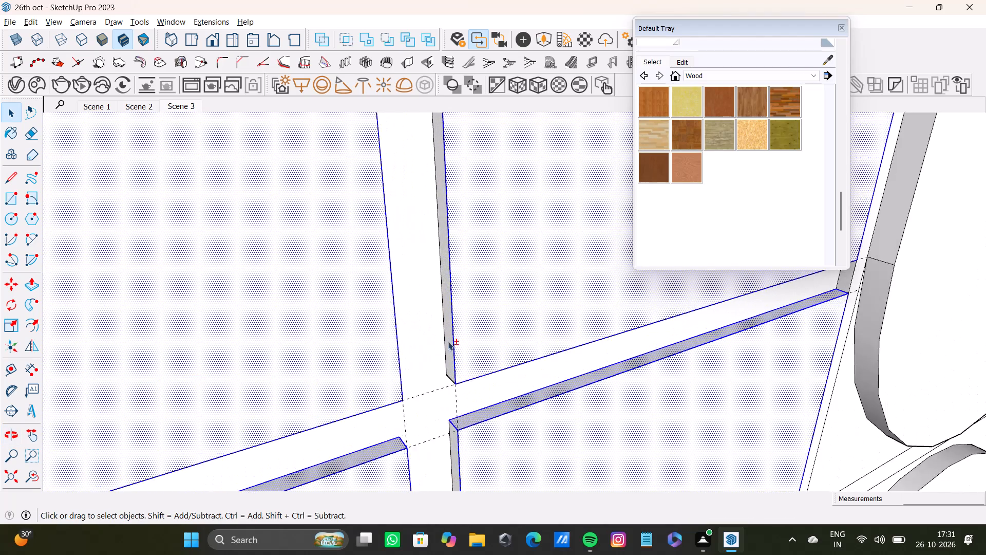
shift+scroll(448, 341, up, 1)
shift+double_click(449, 347)
shift+scroll(449, 347, down, 4)
shift+middle_drag(450, 348, 438, 260)
shift+scroll(442, 284, up, 5)
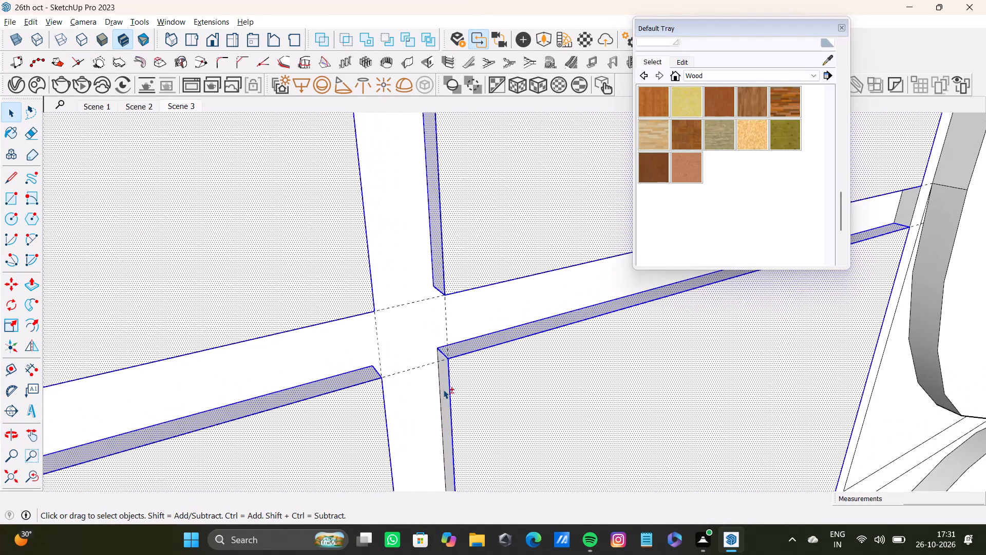
shift+double_click(443, 390)
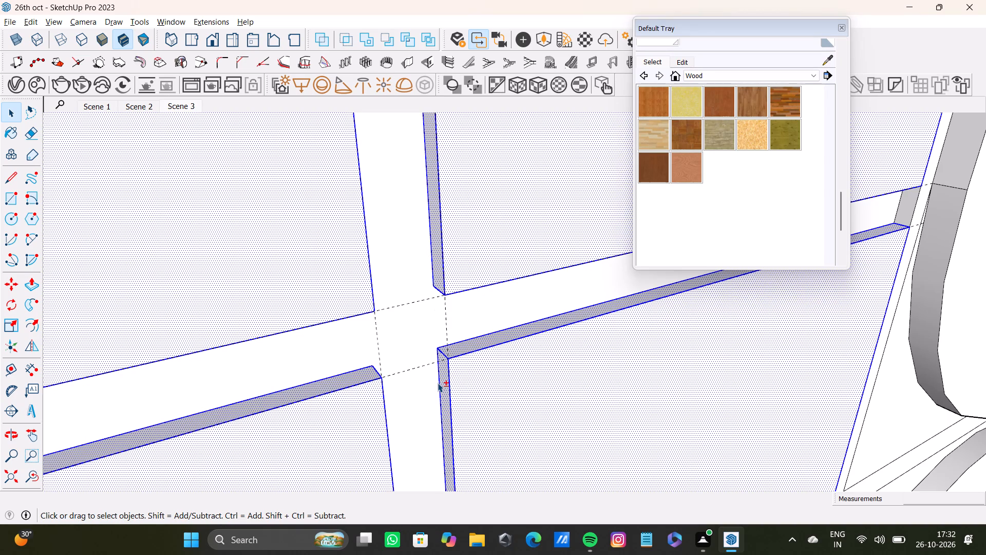
Add the vertical groove's side face below the top and second row junction, plus the upper groove's bottom edge, to the selection.
shift+scroll(418, 306, down, 5)
shift+scroll(417, 305, down, 20)
shift+scroll(417, 305, down, 13)
shift+scroll(348, 348, up, 2)
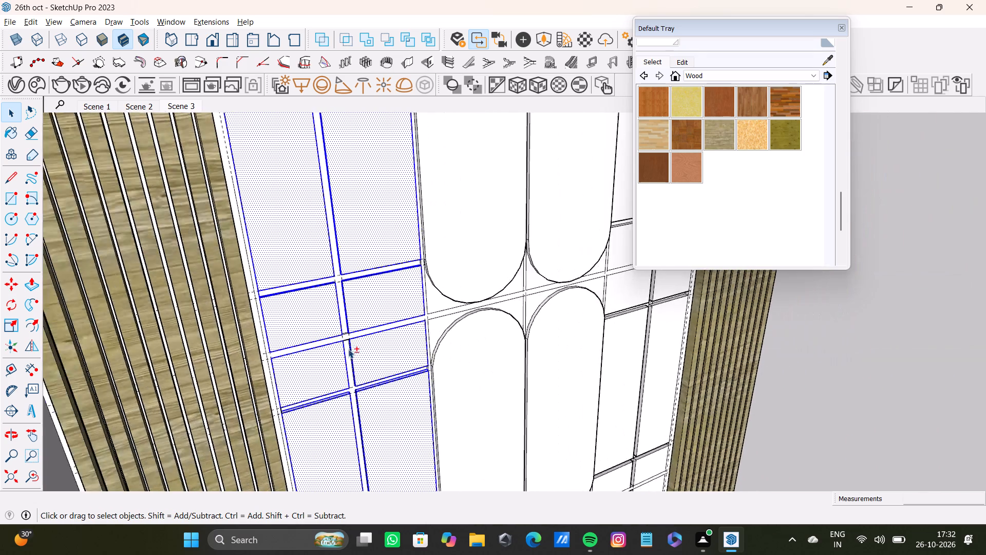
shift+scroll(348, 349, up, 20)
shift+scroll(348, 349, up, 7)
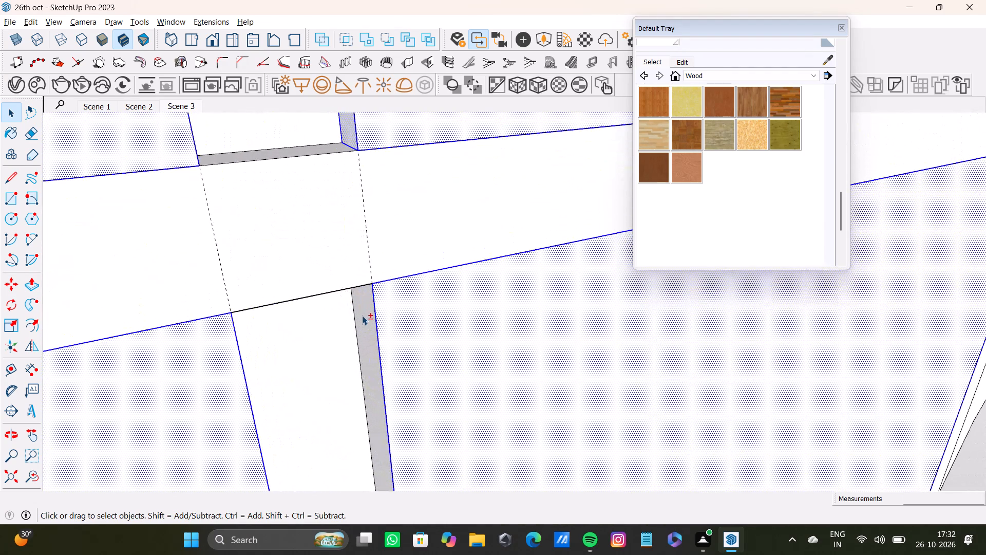
shift+double_click(362, 316)
shift+scroll(362, 316, down, 9)
shift+scroll(327, 270, up, 7)
shift+click(342, 239)
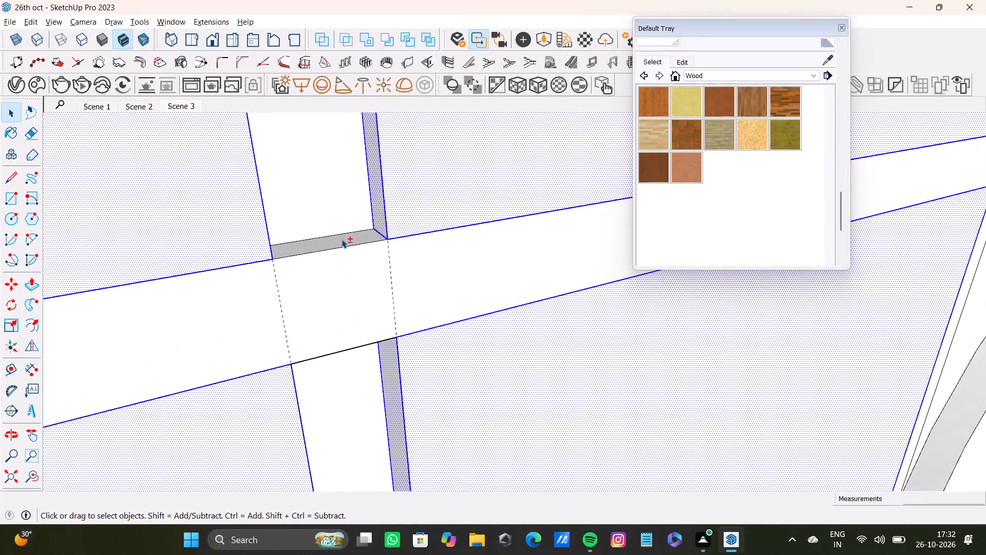
shift+click(342, 239)
Add the two short top faces and the two tall faces below them, right of the top rounded pair, to the selection.
shift+scroll(346, 245, down, 12)
middle_drag(390, 336, 275, 361)
scroll(275, 361, down, 1)
shift+scroll(276, 335, up, 6)
shift+scroll(248, 335, down, 13)
shift+middle_drag(248, 335, 319, 334)
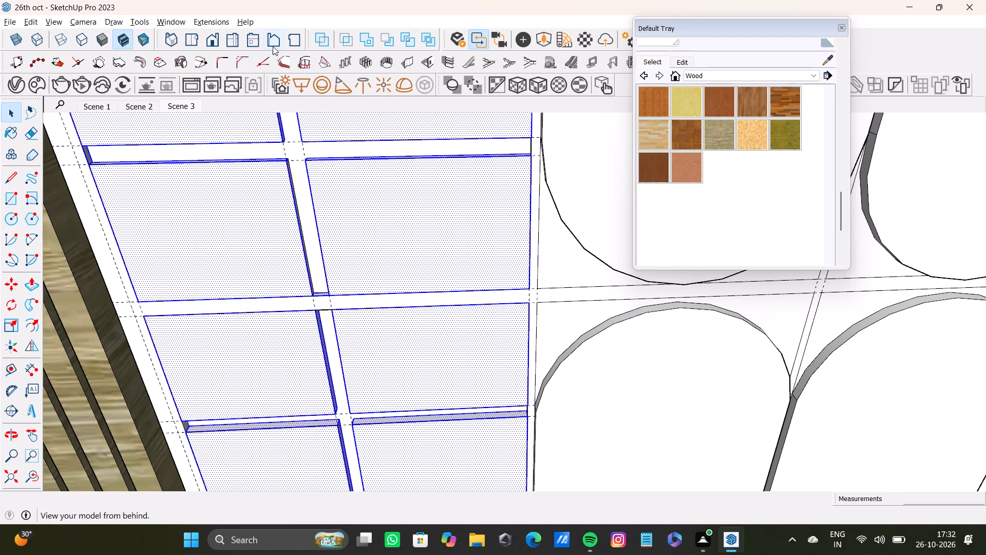
shift+scroll(194, 0, down, 2)
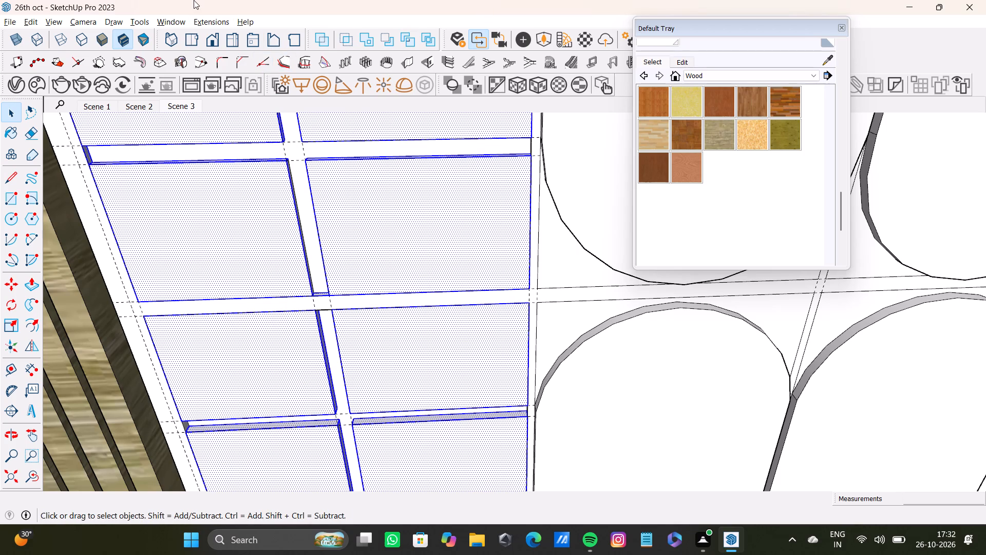
shift+scroll(194, 0, down, 15)
shift+scroll(300, 186, up, 2)
shift+scroll(300, 186, down, 20)
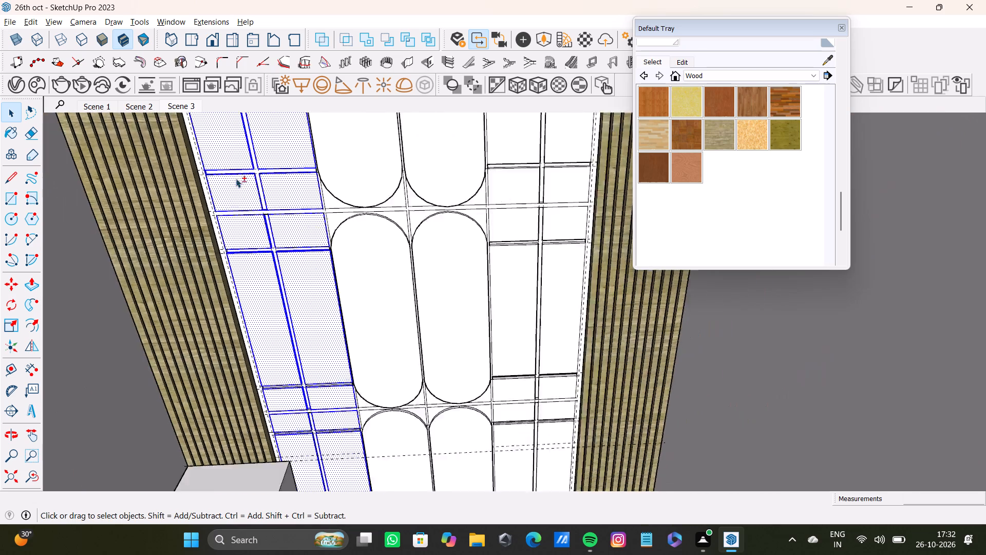
shift+scroll(236, 178, down, 2)
shift+middle_drag(253, 179, 288, 309)
shift+scroll(288, 199, up, 2)
shift+middle_drag(520, 186, 473, 204)
shift+scroll(471, 181, up, 4)
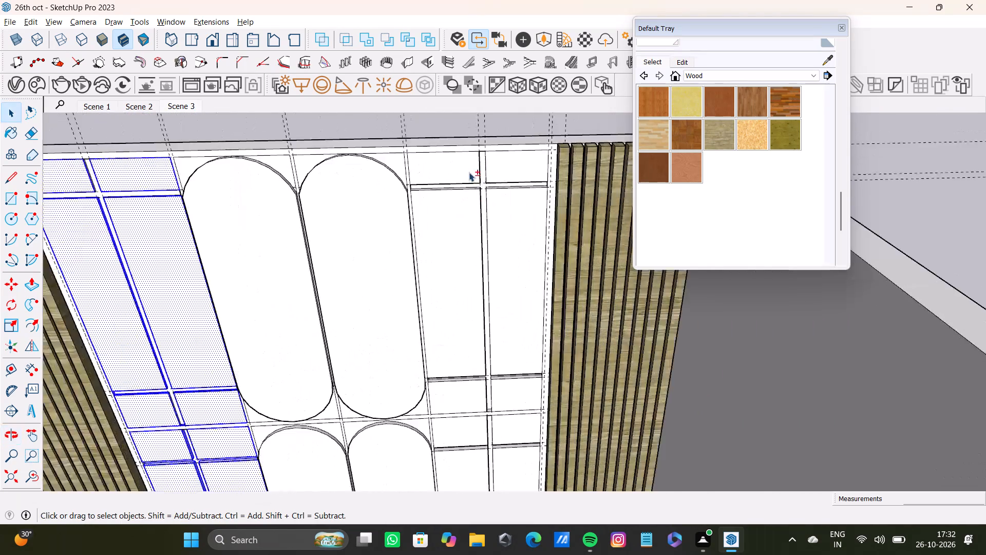
shift+scroll(469, 172, up, 8)
shift+double_click(469, 170)
shift+double_click(547, 177)
shift+double_click(467, 271)
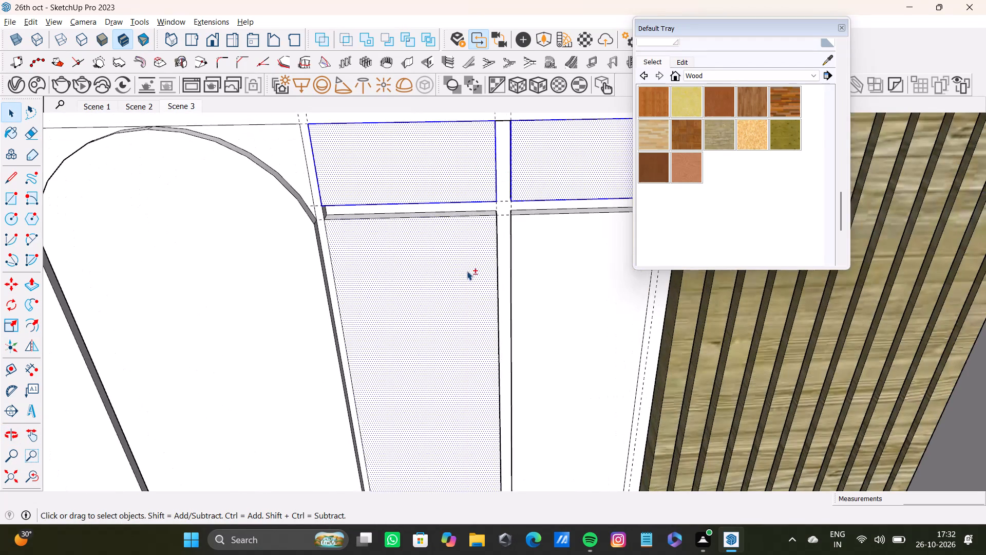
shift+double_click(547, 250)
Add both ledge faces and the left end face of the horizontal groove right of the top rounded pair's top to the selection.
shift+scroll(463, 215, up, 11)
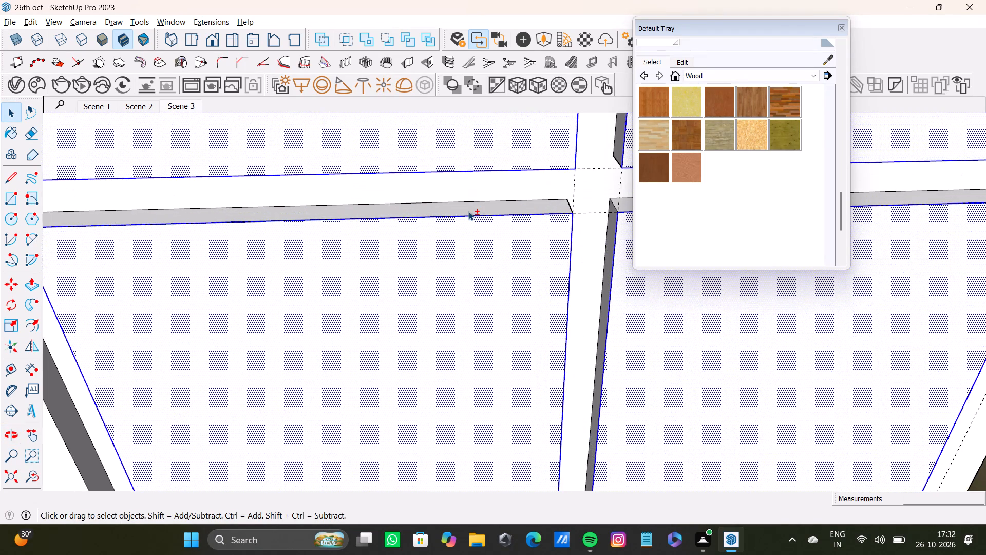
shift+click(468, 211)
shift+scroll(350, 195, down, 4)
shift+middle_drag(311, 198, 345, 211)
shift+scroll(118, 220, up, 7)
shift+click(177, 213)
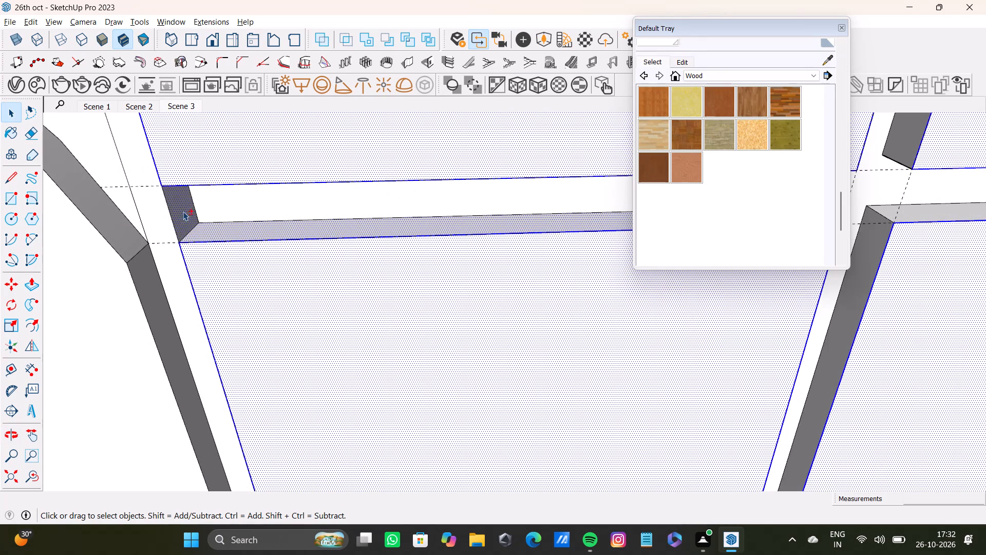
shift+scroll(183, 211, down, 4)
shift+middle_drag(186, 211, 0, 269)
shift+click(536, 272)
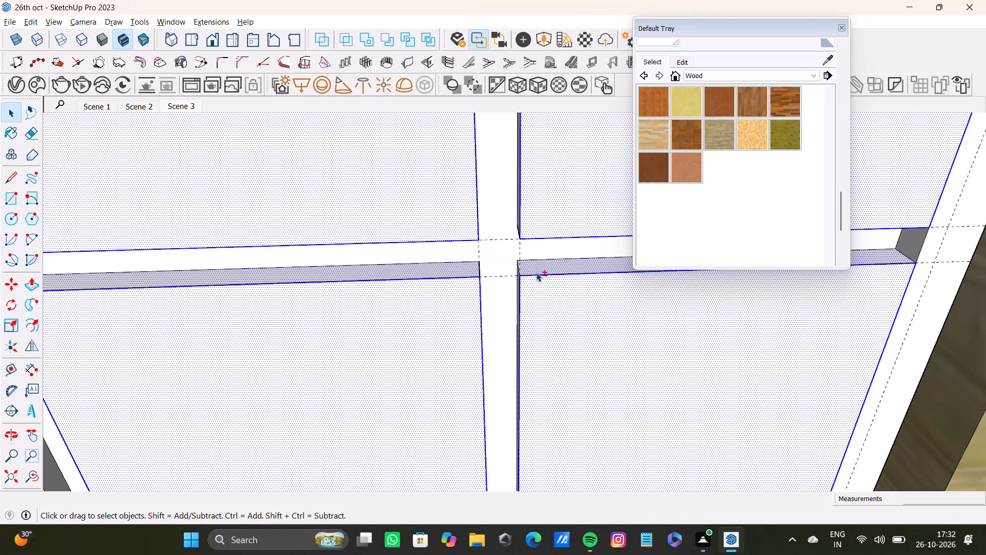
Add the two short faces right of the top rounded pair's bottom and the two groove ledge faces above them to the selection.
shift+scroll(502, 276, up, 6)
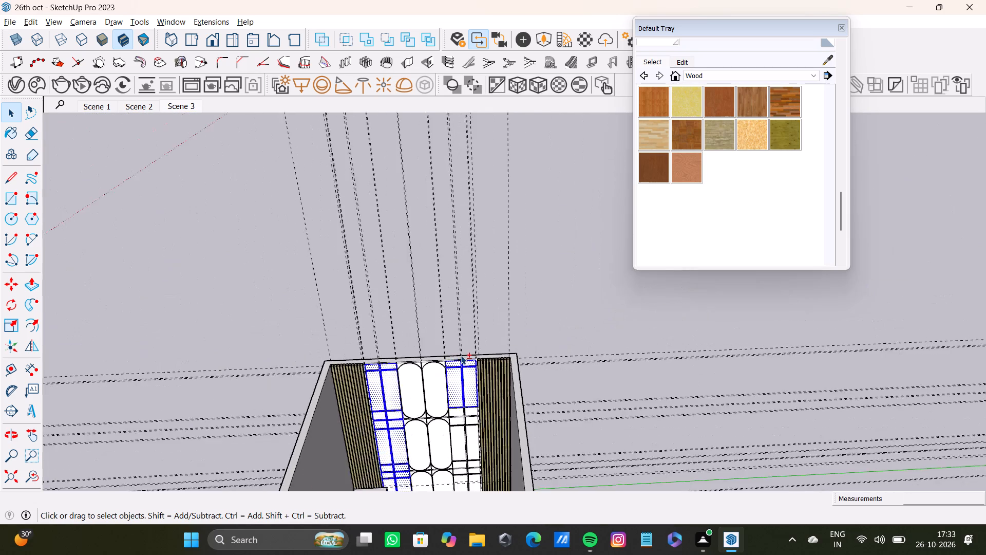
shift+scroll(461, 355, up, 1)
shift+scroll(461, 355, down, 9)
shift+scroll(454, 367, up, 20)
shift+scroll(454, 367, up, 3)
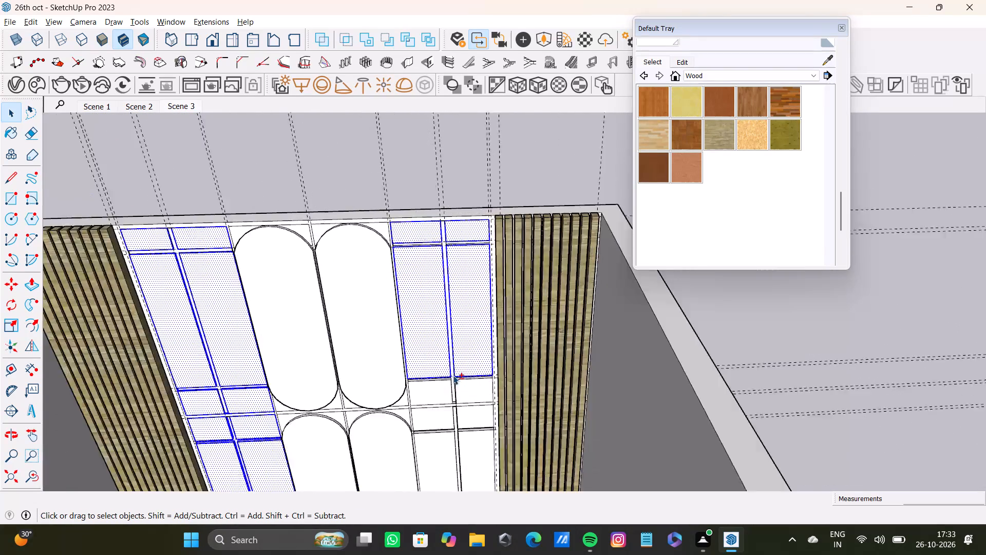
shift+scroll(453, 375, up, 5)
shift+double_click(434, 391)
shift+scroll(460, 389, up, 4)
shift+double_click(475, 391)
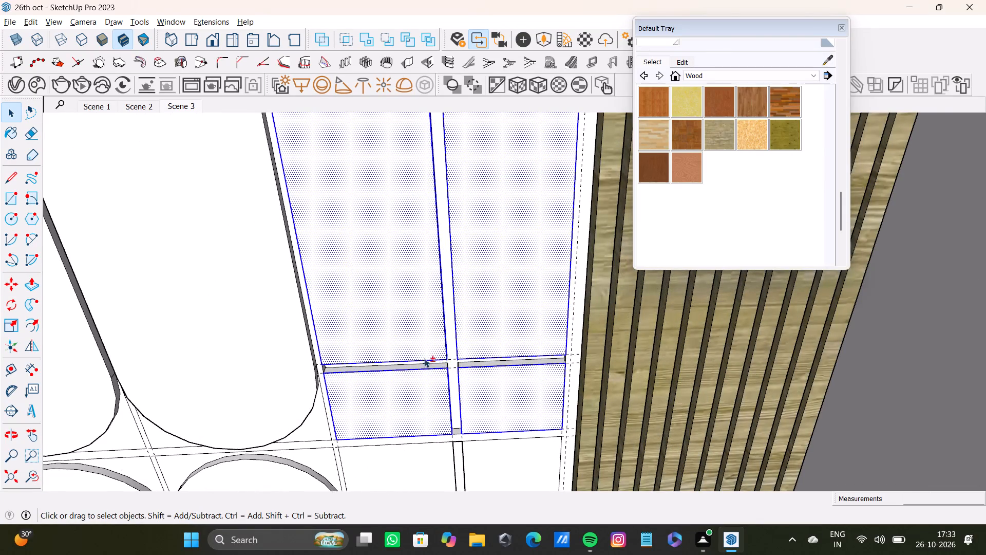
shift+scroll(431, 366, up, 7)
shift+double_click(434, 365)
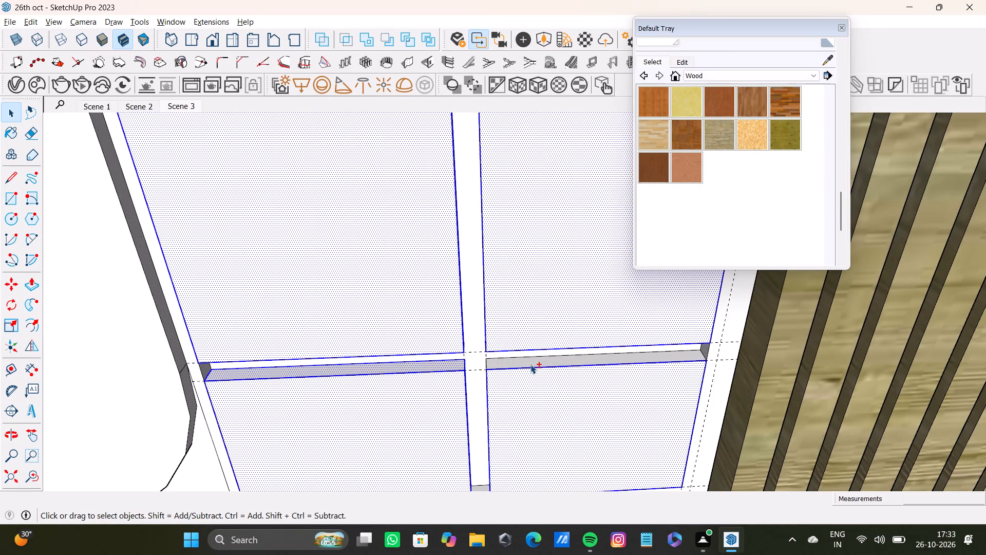
shift+double_click(530, 364)
Add the two short faces below the top and second row junction and the two tall faces beneath, right of the rounded panels, to the selection.
shift+scroll(530, 364, down, 8)
shift+middle_drag(530, 374, 427, 251)
shift+scroll(403, 379, up, 4)
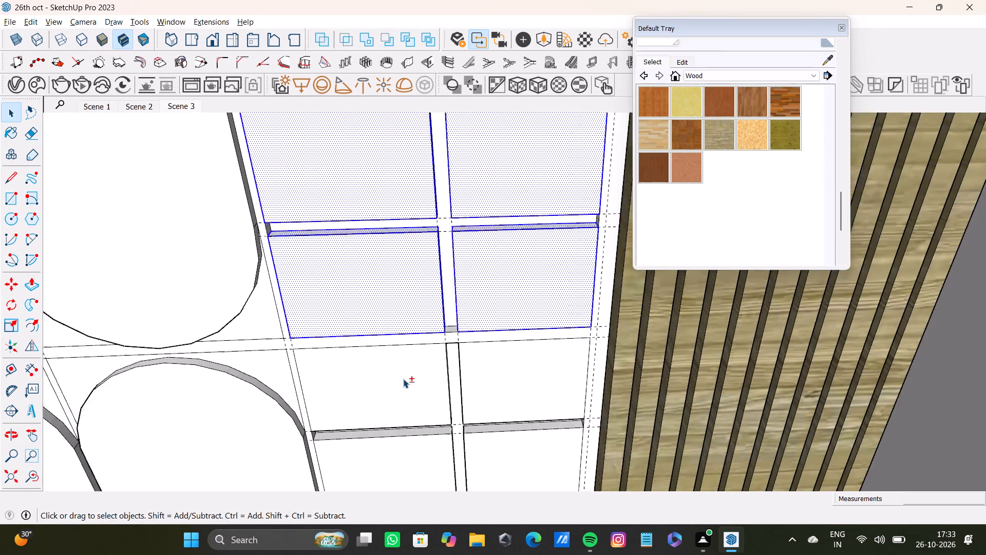
shift+double_click(428, 389)
shift+double_click(501, 393)
shift+middle_drag(501, 407, 474, 270)
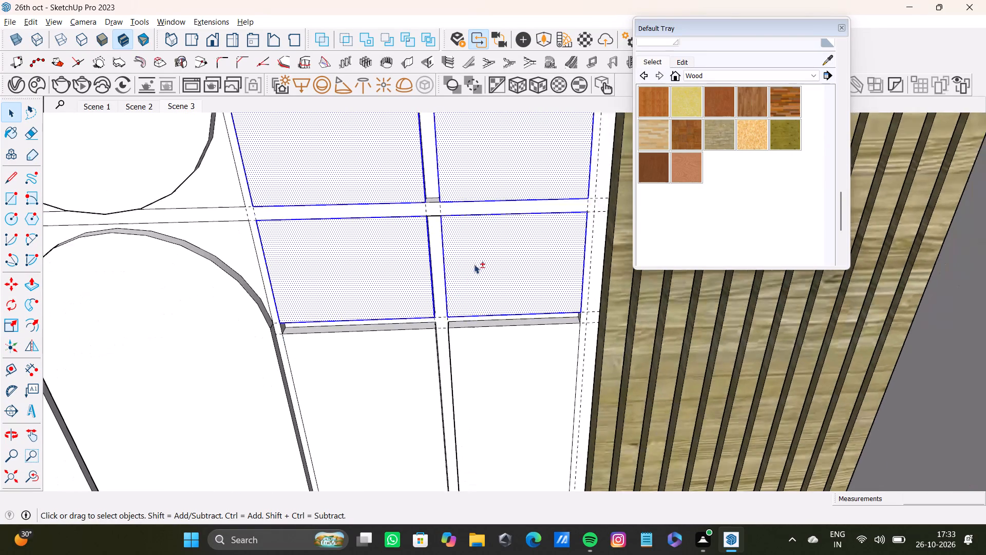
shift+scroll(434, 298, up, 6)
shift+double_click(402, 372)
shift+double_click(507, 341)
Add both ledge faces of the horizontal groove right of the second rounded pair's top to the selection.
shift+scroll(498, 326, up, 6)
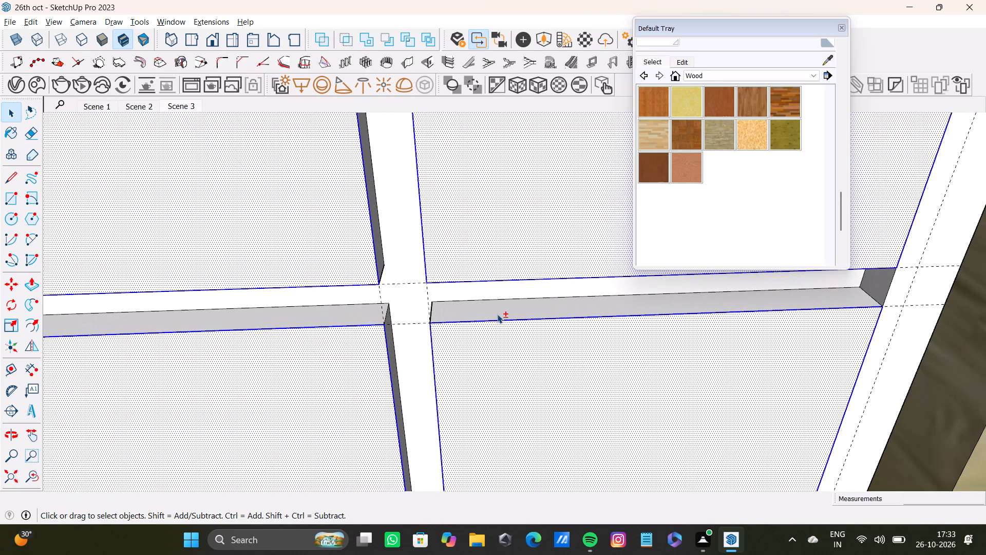
shift+click(497, 314)
shift+click(364, 312)
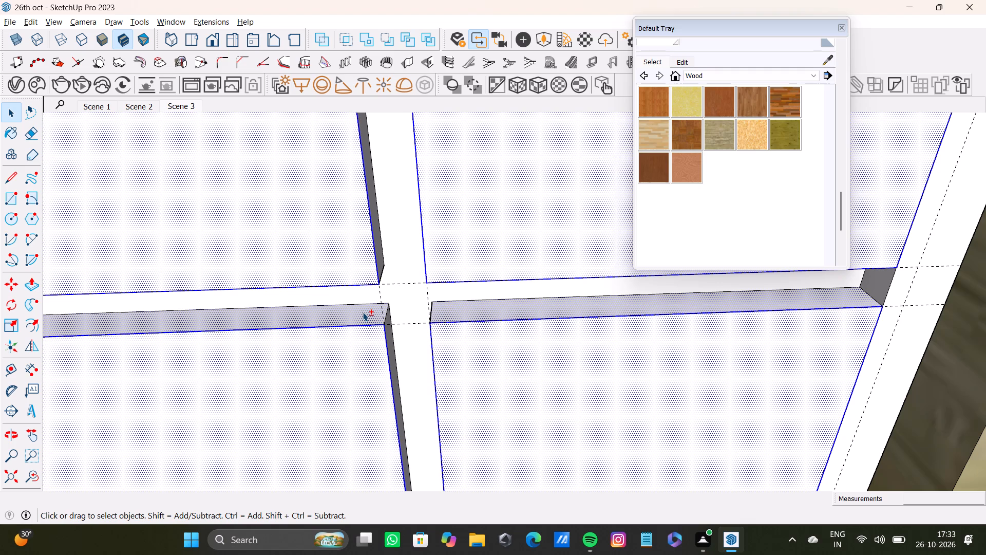
shift+scroll(379, 287, down, 3)
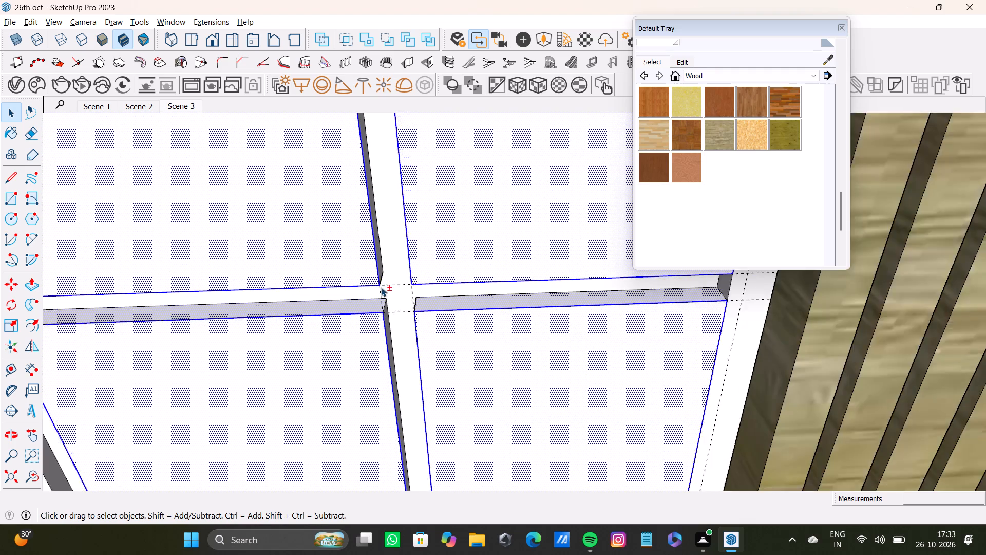
Add the tall dark side face of the vertical groove, just below the horizontal groove at the second rounded pair's top, to the selection.
shift+scroll(381, 287, down, 5)
shift+middle_drag(373, 321, 371, 216)
shift+scroll(395, 231, up, 14)
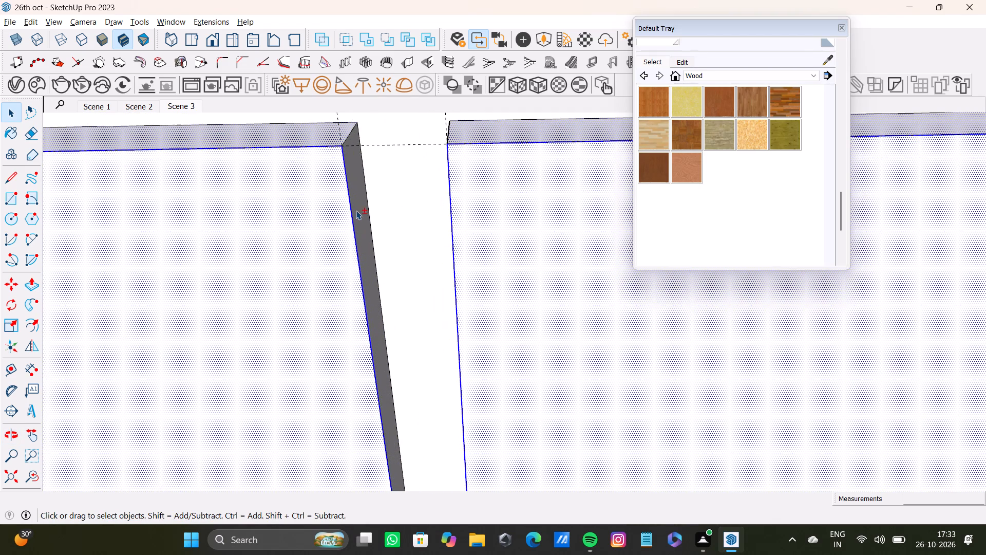
shift+click(356, 212)
Add the two short rectangular panels right of the second rounded pair's bottom, on either side of the vertical groove, to the selection.
shift+scroll(347, 225, down, 8)
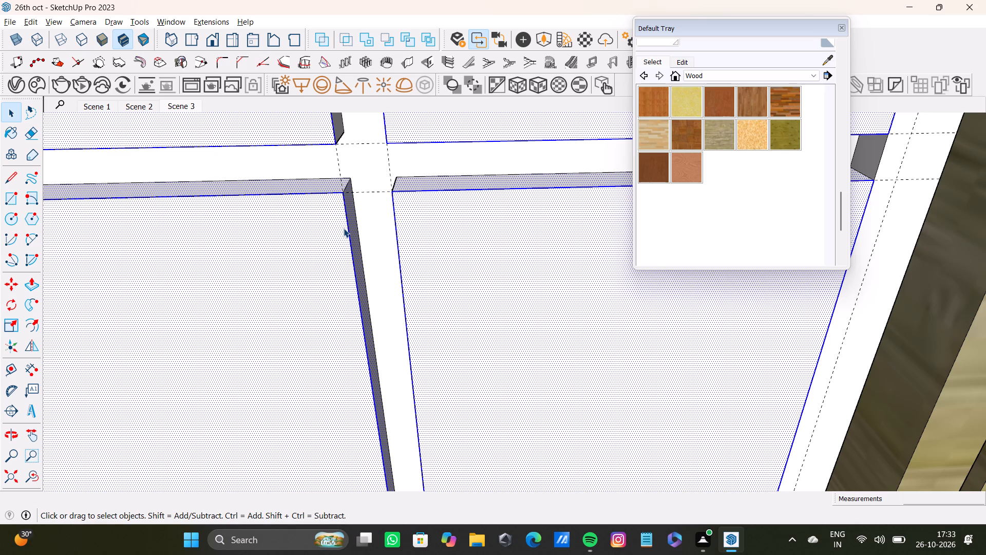
shift+scroll(377, 78, down, 3)
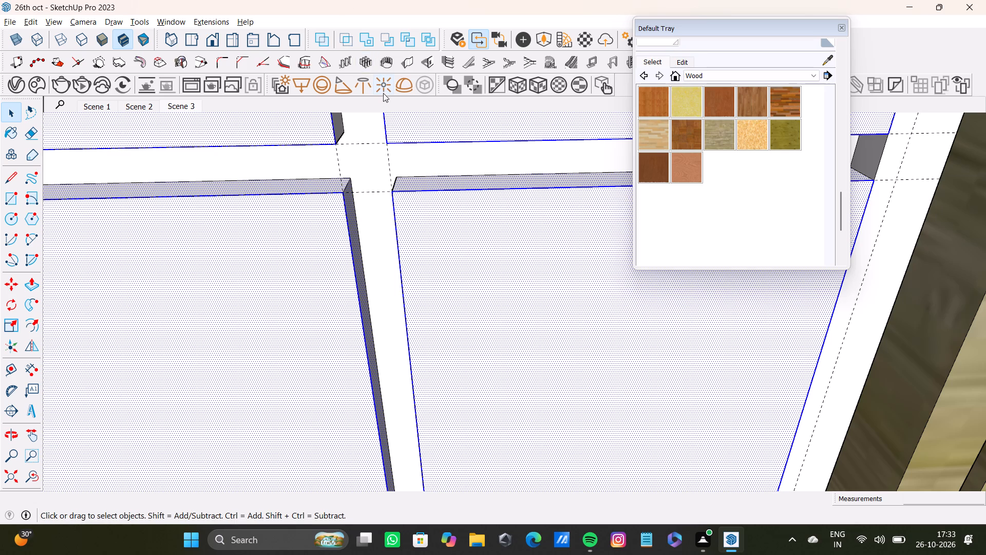
shift+scroll(383, 93, down, 14)
shift+scroll(365, 217, up, 2)
shift+scroll(369, 210, down, 12)
shift+middle_drag(372, 233, 375, 149)
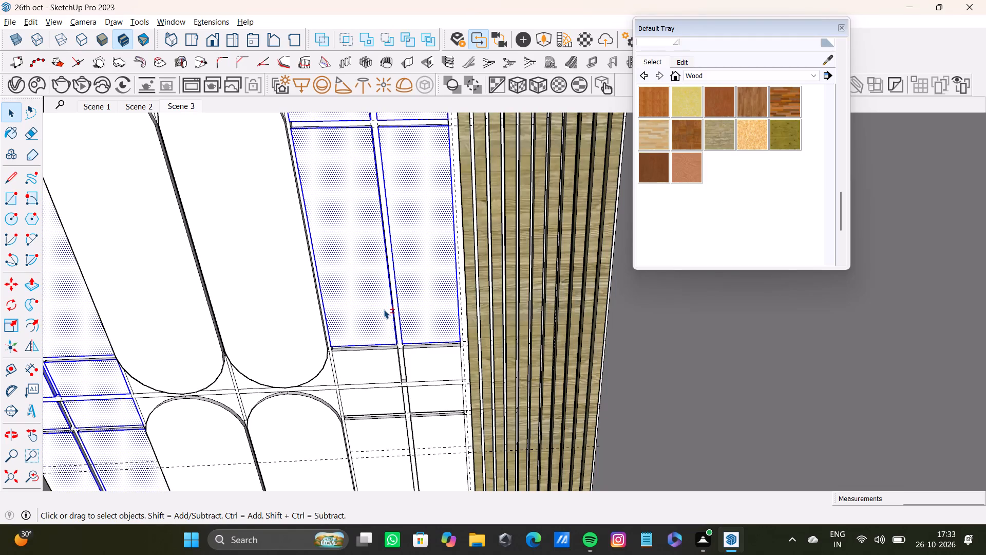
shift+scroll(364, 358, up, 7)
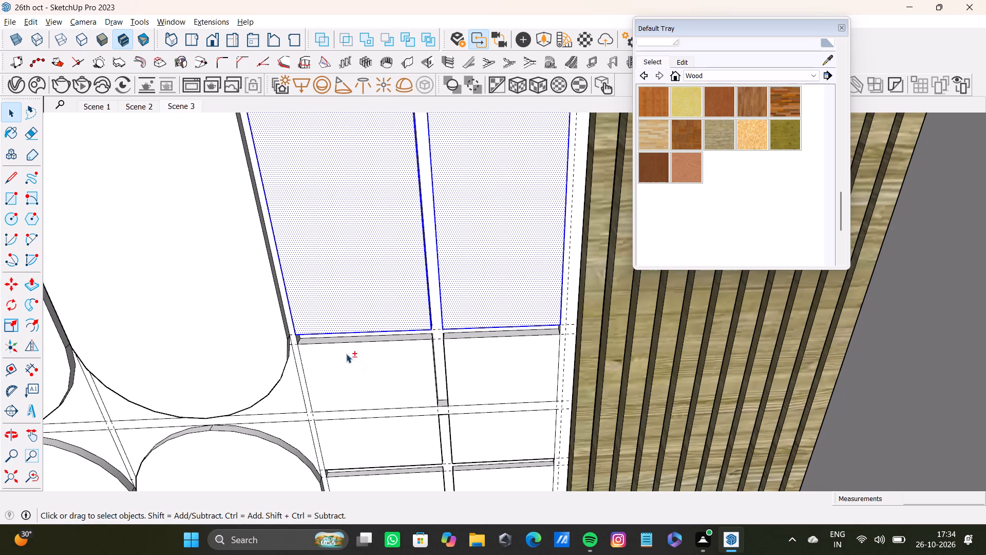
shift+double_click(373, 356)
shift+double_click(414, 371)
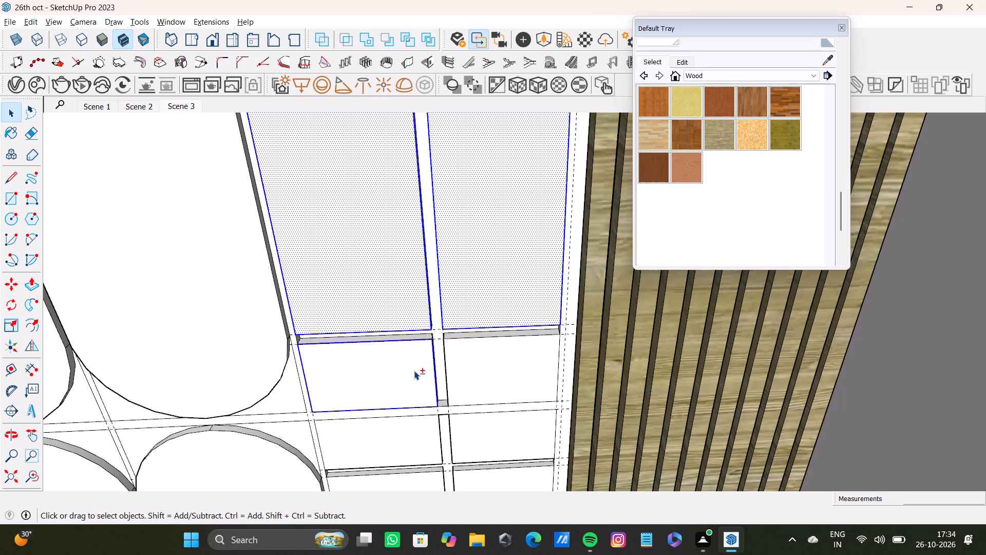
shift+double_click(418, 368)
shift+scroll(427, 344, up, 5)
shift+double_click(480, 357)
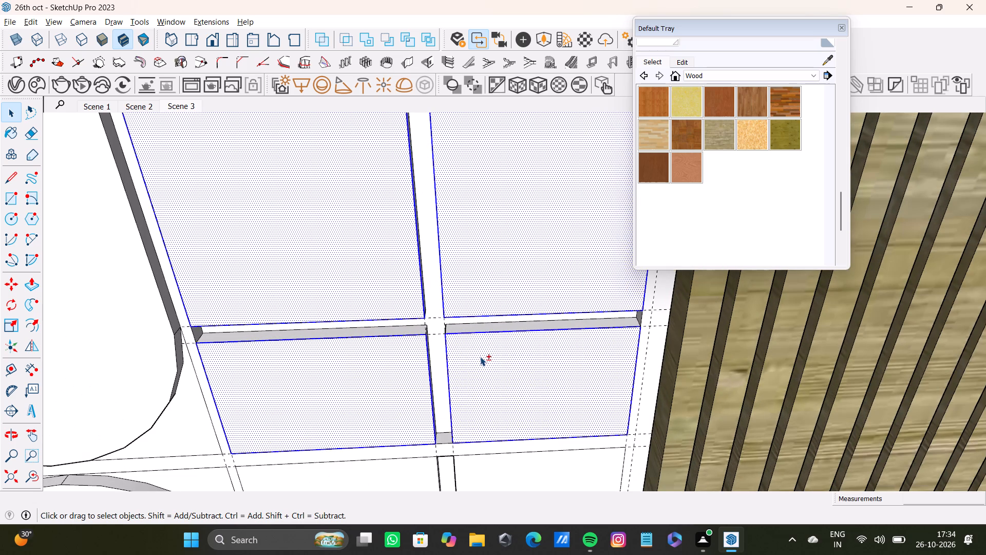
Add the two ledge faces of the horizontal groove directly above those short rectangular panels to the selection.
shift+double_click(481, 327)
shift+double_click(402, 331)
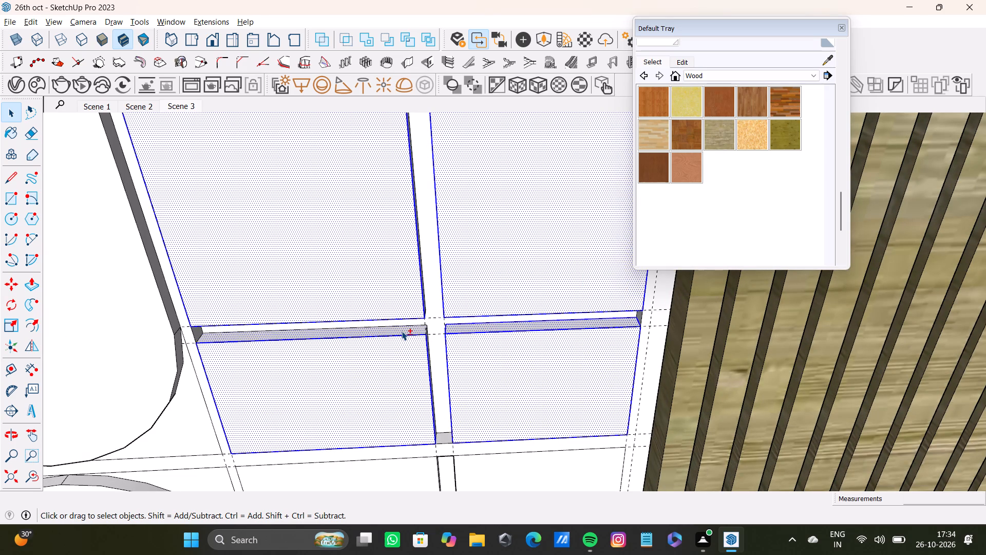
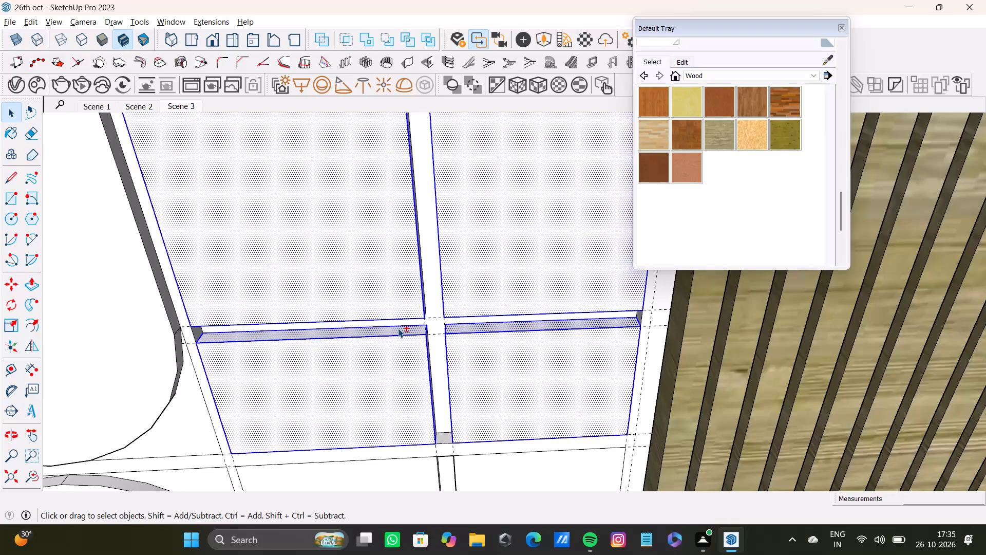
Add the two short and two tall rectangular panels right of the third rounded pair's top to the selection.
shift+scroll(458, 396, down, 9)
shift+scroll(461, 404, down, 18)
shift+scroll(406, 371, up, 3)
shift+scroll(405, 394, down, 4)
shift+middle_drag(415, 418, 397, 279)
shift+scroll(403, 311, up, 5)
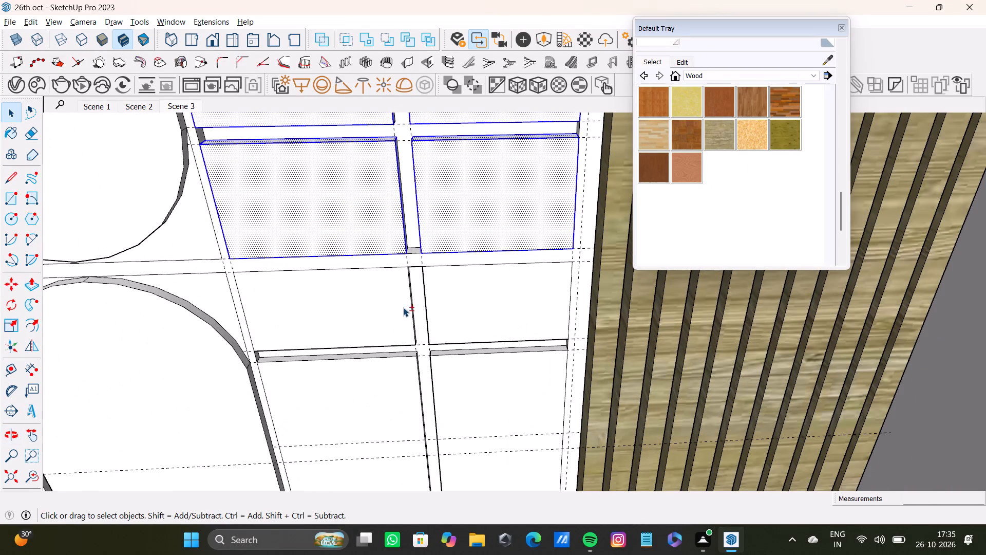
shift+double_click(403, 307)
shift+double_click(459, 308)
shift+double_click(407, 390)
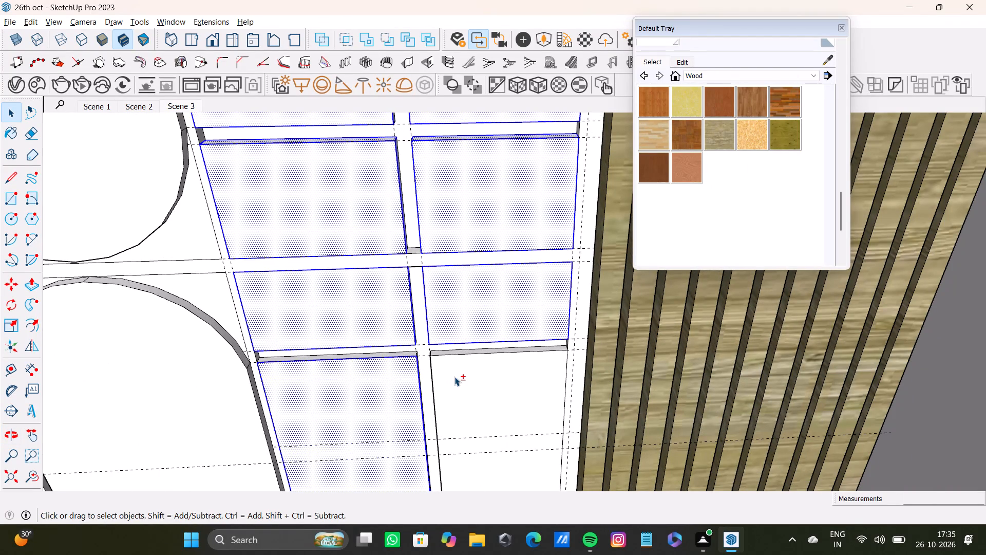
shift+double_click(454, 377)
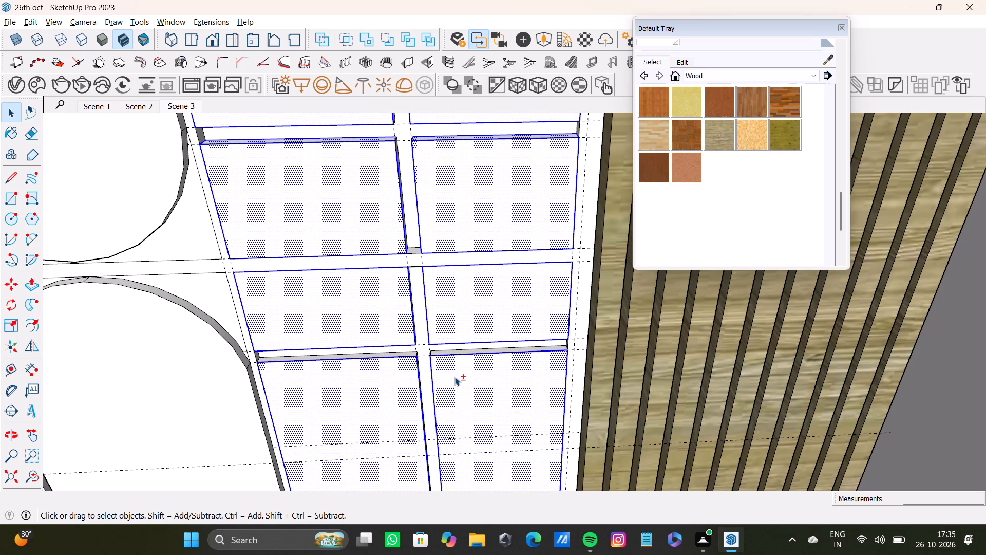
Add the two short floor-level rectangular panels right of the third rounded pair's bottom to the selection.
shift+scroll(449, 381, down, 16)
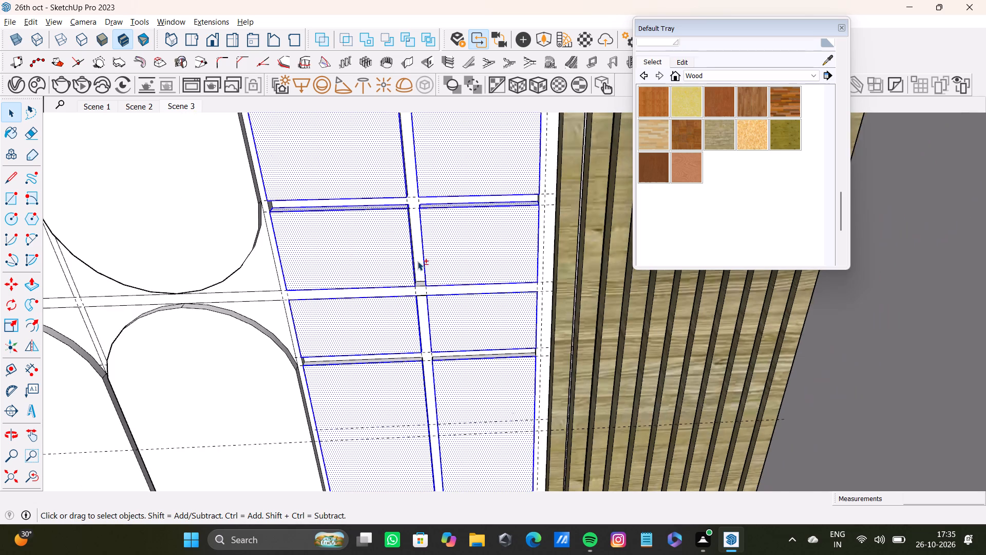
shift+scroll(415, 272, down, 12)
shift+middle_click(433, 364)
shift+scroll(428, 412, up, 8)
shift+double_click(423, 449)
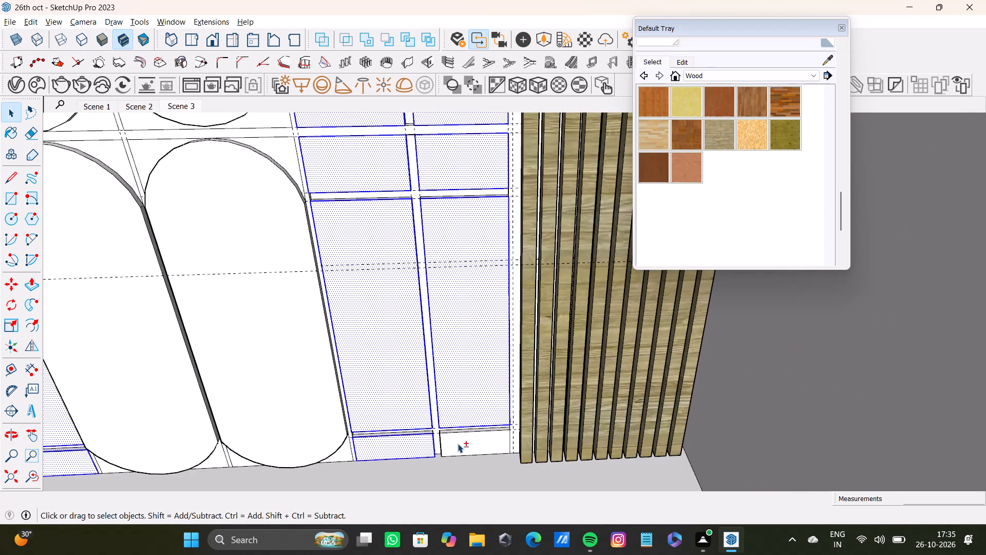
shift+double_click(458, 443)
Add both ledge faces of the horizontal groove directly above the floor-level panels to the selection.
shift+scroll(447, 430, up, 15)
shift+click(448, 433)
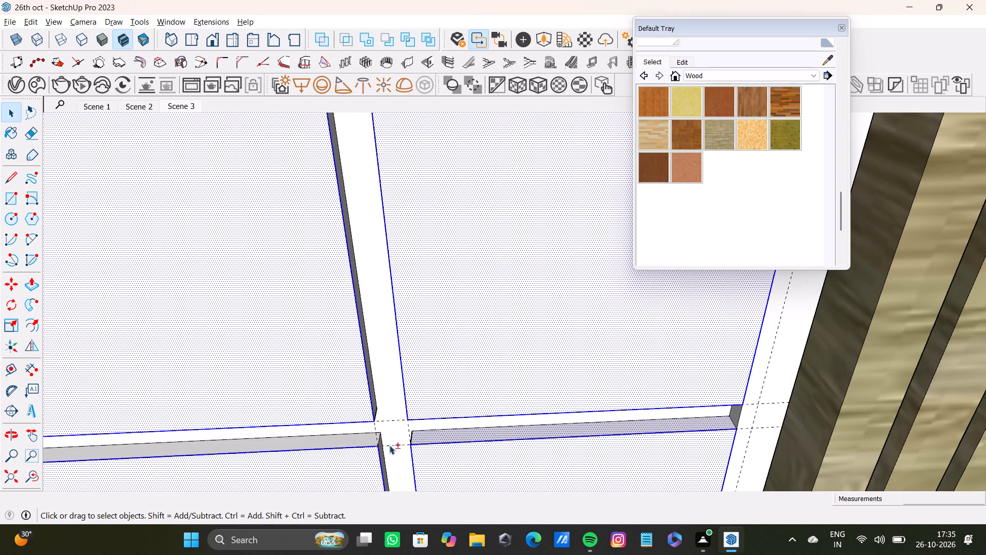
shift+click(345, 438)
Switch the materials library from Wood to the Colors collection.
shift+scroll(352, 446, down, 5)
shift+middle_drag(383, 471, 385, 474)
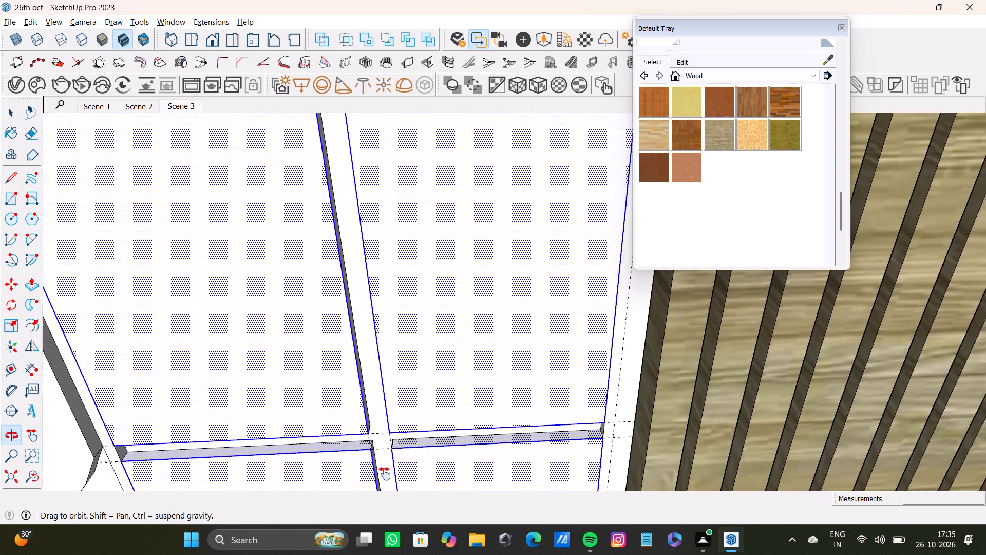
shift+middle_drag(385, 474, 458, 462)
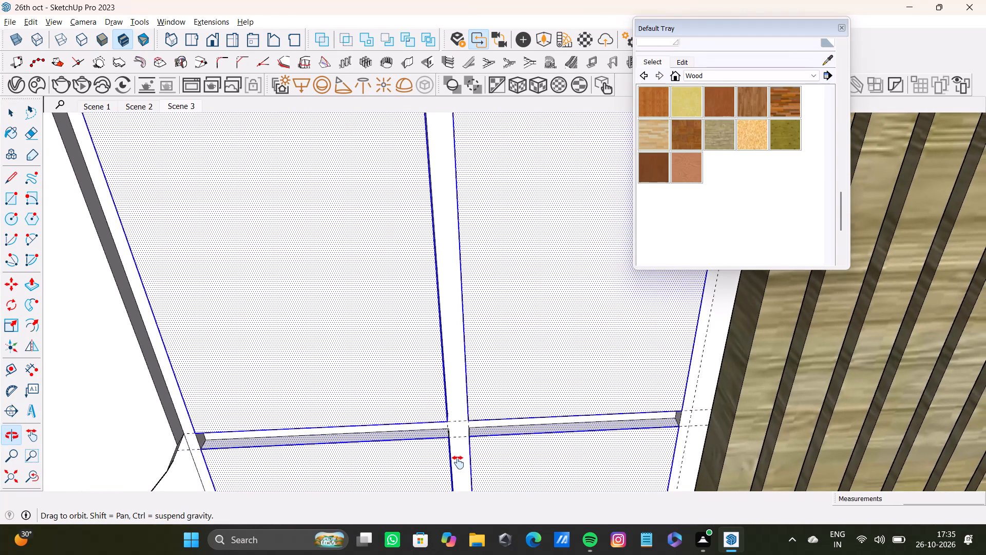
shift+middle_drag(458, 462, 440, 423)
shift+scroll(449, 440, down, 1)
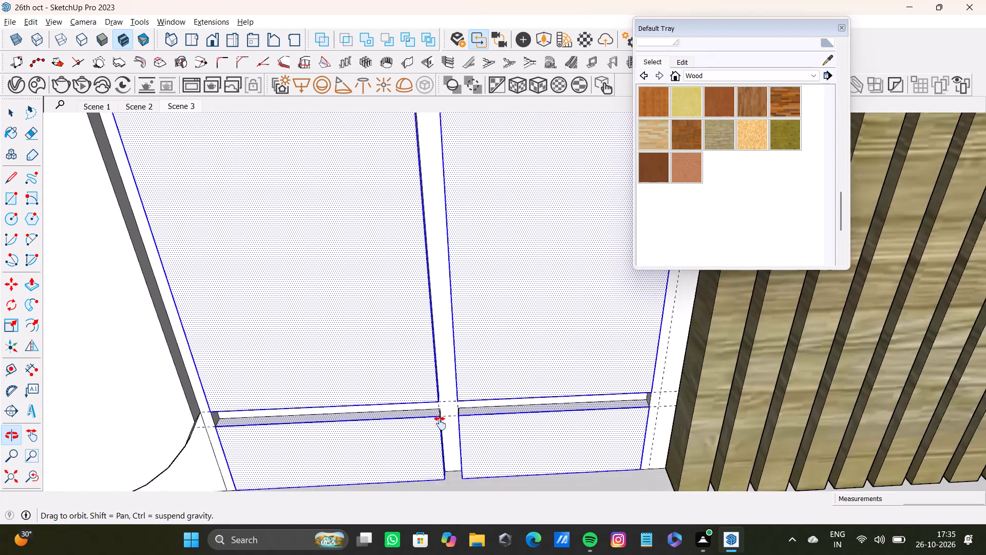
shift+middle_drag(440, 423, 419, 358)
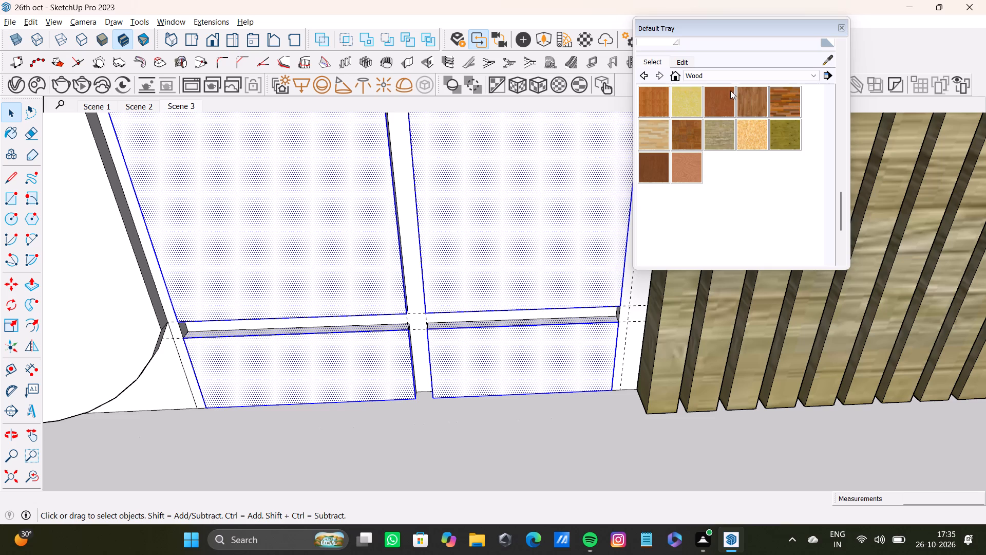
shift+click(731, 76)
shift+scroll(709, 121, up, 3)
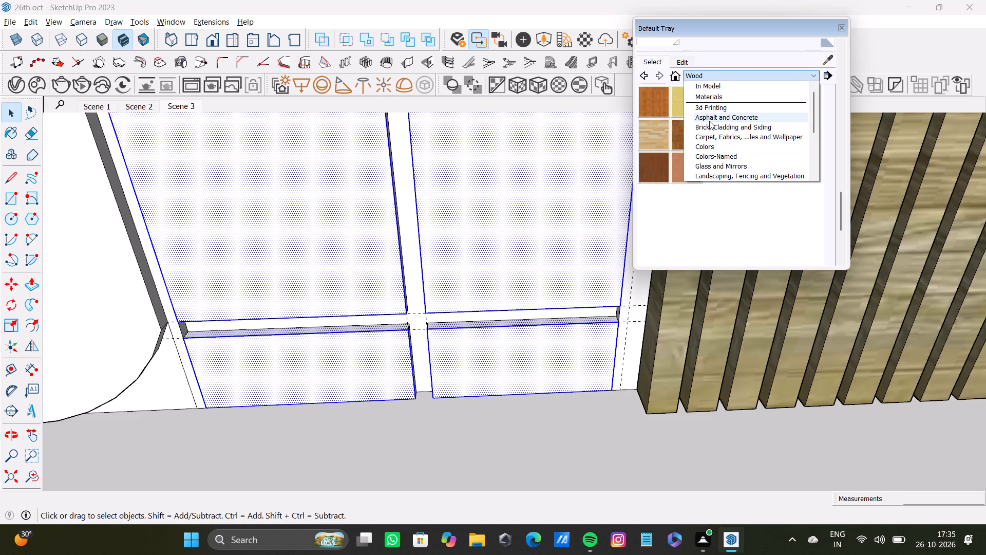
shift+click(705, 147)
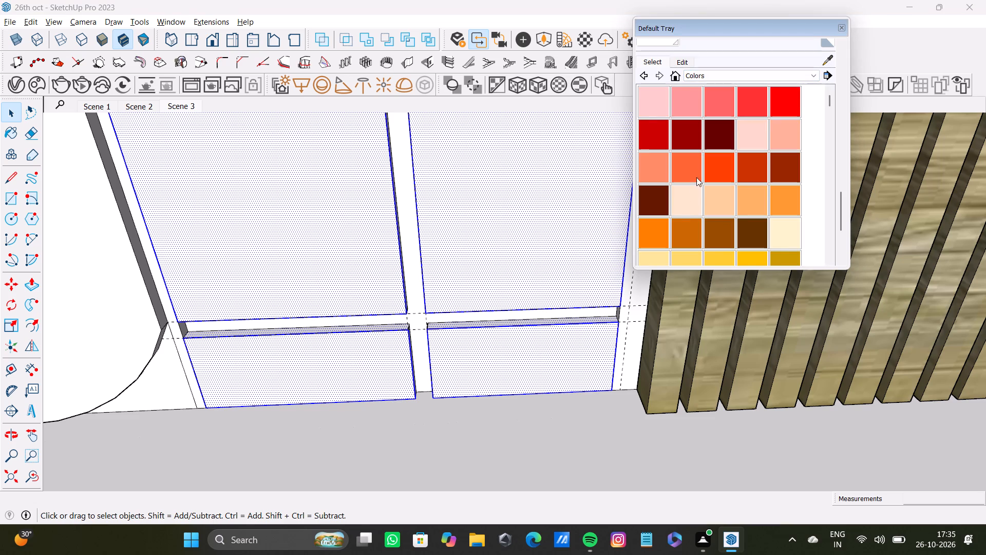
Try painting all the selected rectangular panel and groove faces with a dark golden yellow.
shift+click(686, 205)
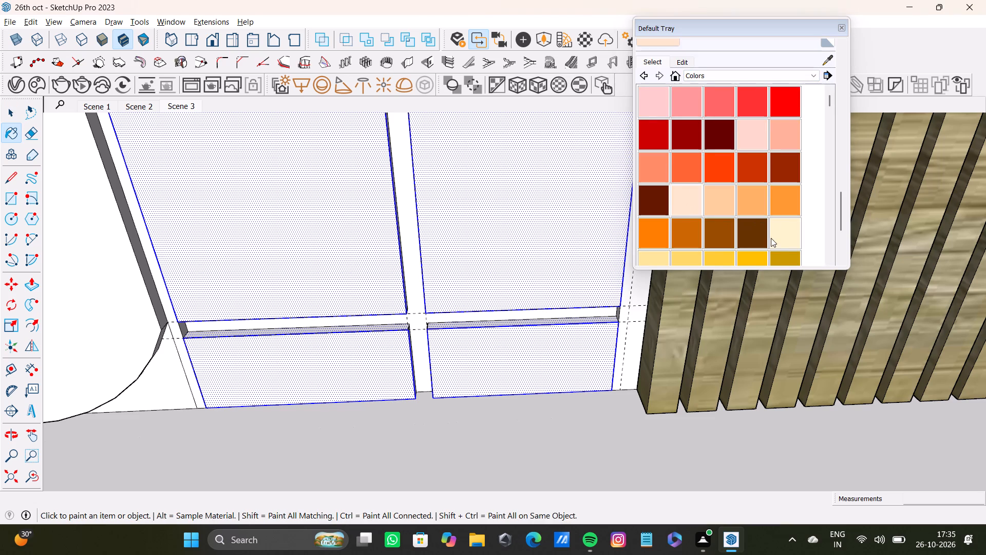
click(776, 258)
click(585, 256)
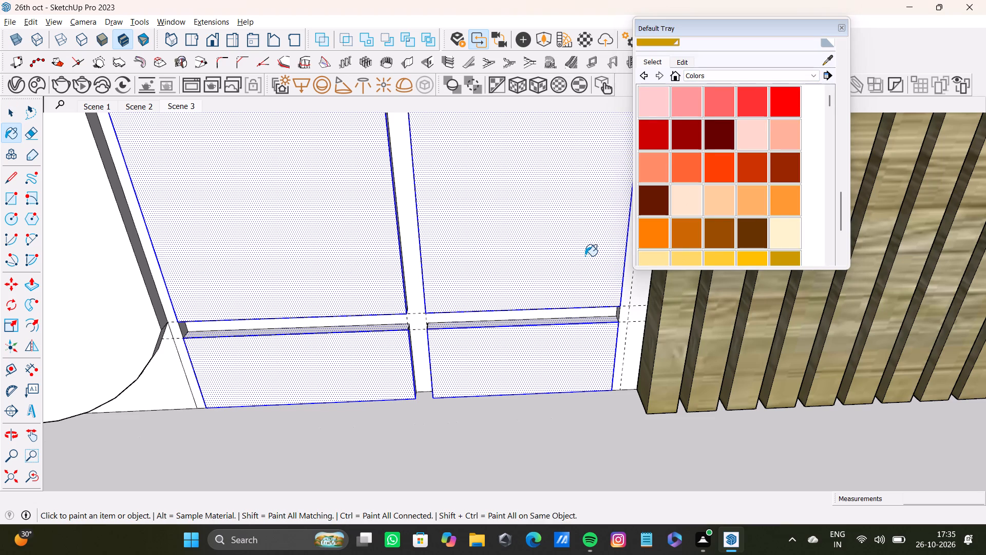
Paint all the selected rectangular panel and groove faces medium grey from the Colors collection.
scroll(498, 224, down, 7)
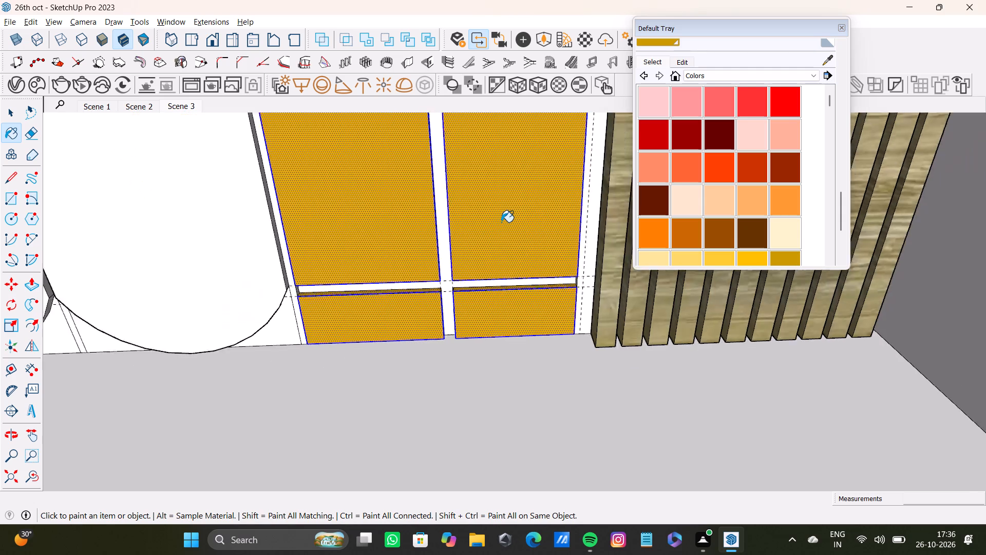
scroll(501, 222, down, 15)
shift+middle_drag(472, 214, 472, 363)
scroll(463, 277, down, 8)
middle_drag(463, 269, 487, 276)
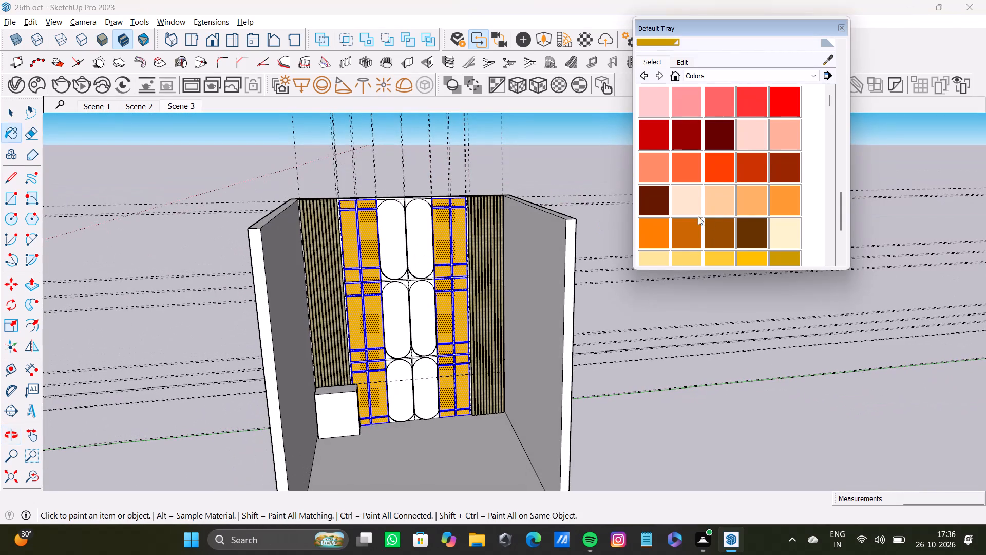
scroll(730, 169, up, 9)
scroll(711, 191, down, 3)
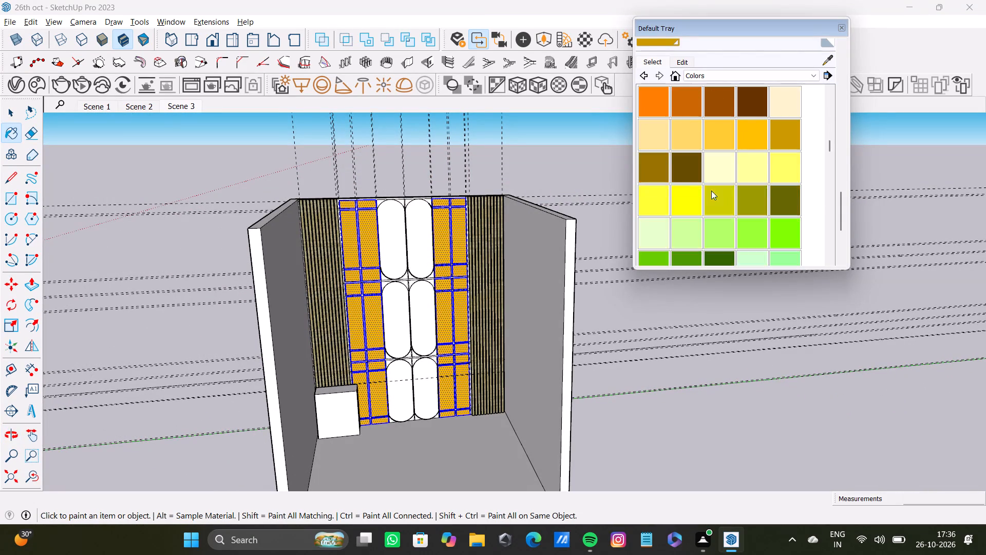
scroll(711, 191, down, 15)
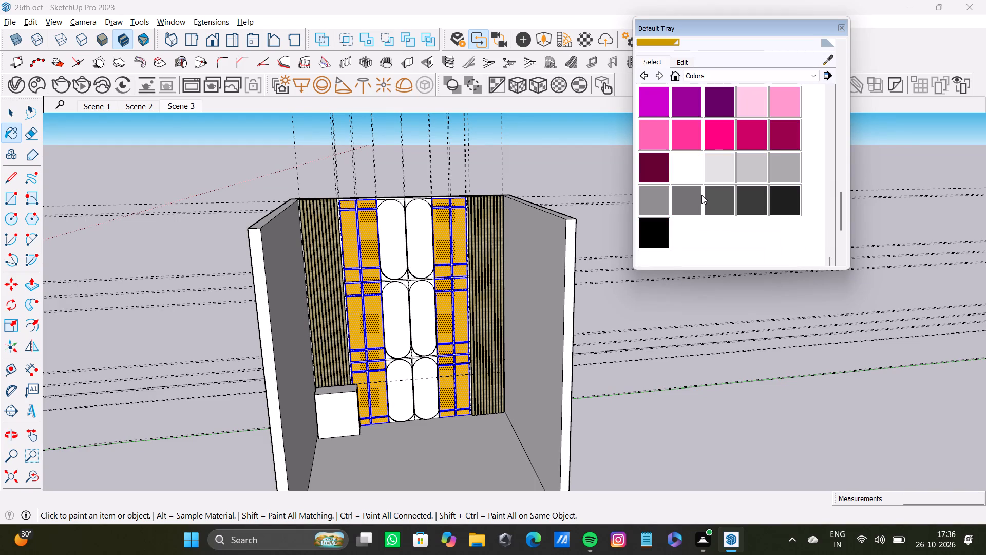
click(657, 197)
scroll(426, 213, up, 18)
click(444, 220)
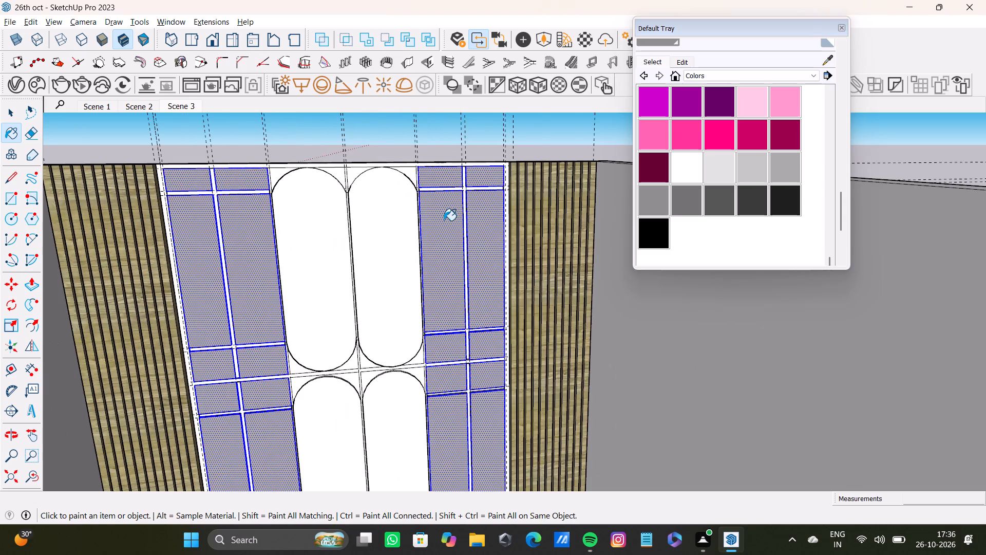
Examine the painted rectangular panels and the whole back wall up close and from several angles.
scroll(448, 223, down, 10)
middle_drag(448, 225, 382, 367)
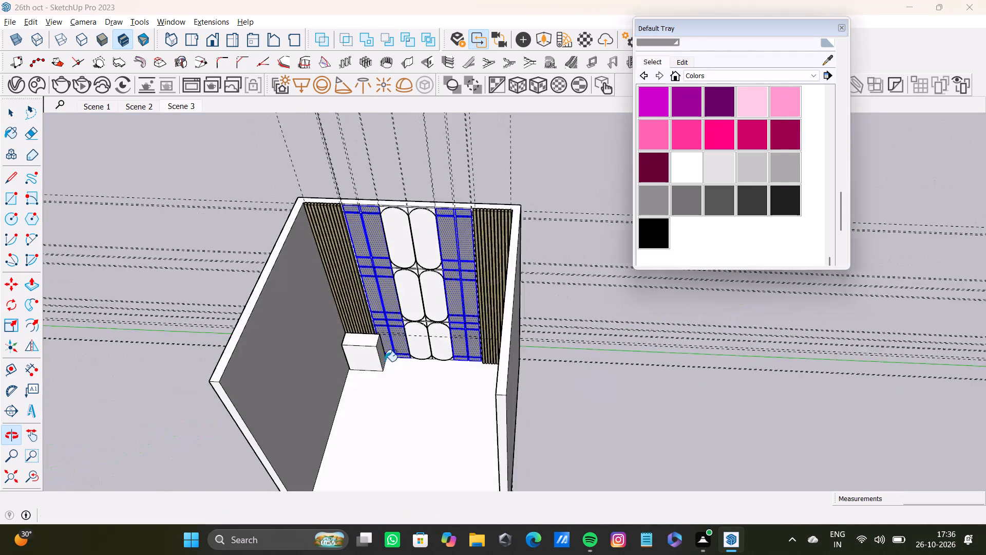
scroll(423, 268, up, 20)
scroll(423, 268, up, 10)
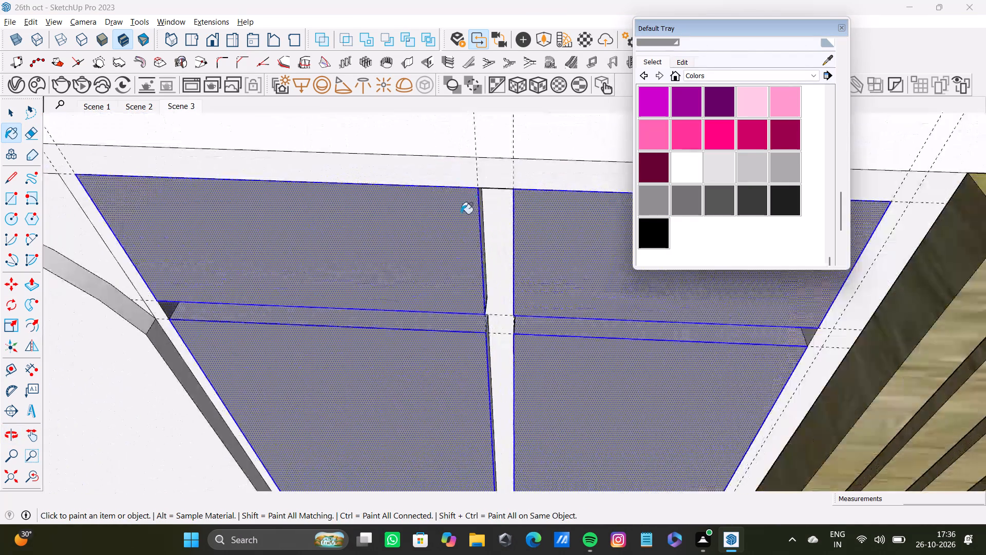
scroll(508, 297, down, 20)
middle_drag(497, 323, 488, 414)
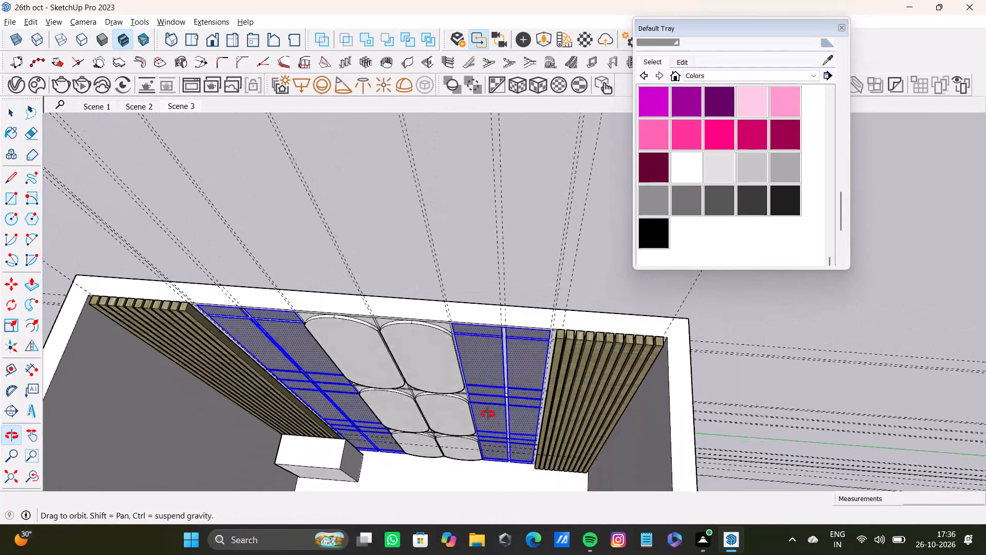
middle_drag(488, 414, 498, 329)
scroll(498, 329, down, 8)
shift+middle_drag(498, 331, 488, 210)
scroll(446, 280, up, 4)
scroll(445, 285, down, 7)
shift+middle_drag(445, 286, 547, 258)
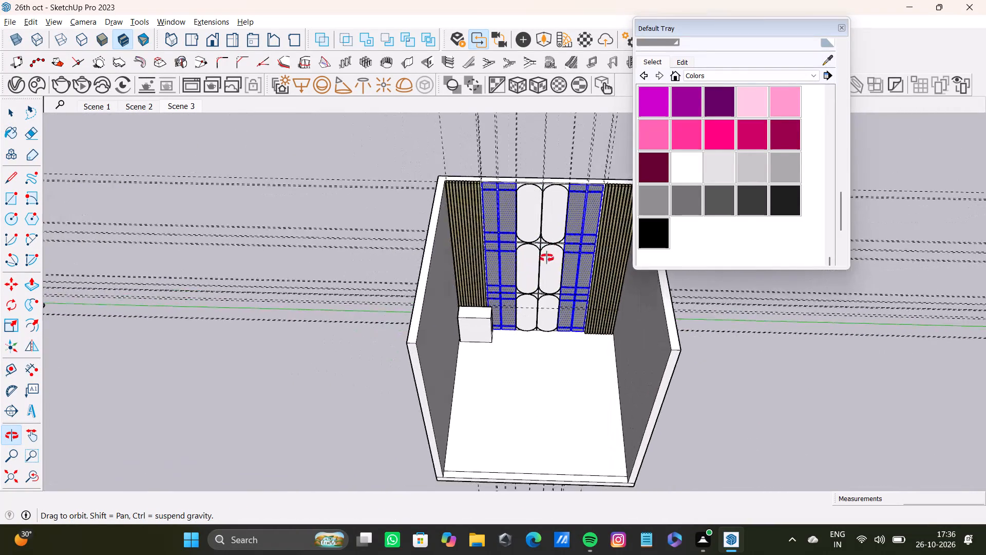
shift+middle_drag(547, 258, 444, 174)
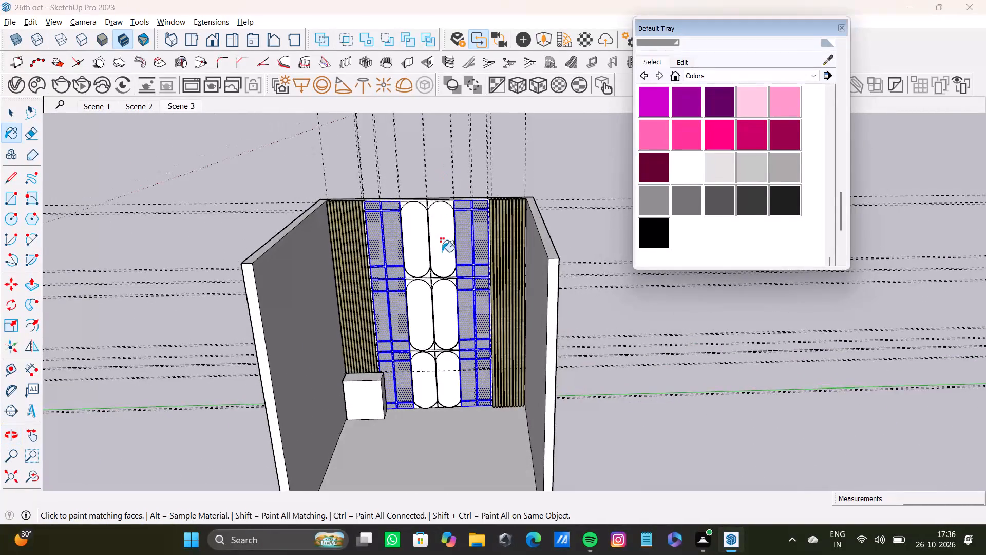
scroll(454, 297, down, 4)
middle_drag(454, 297, 451, 273)
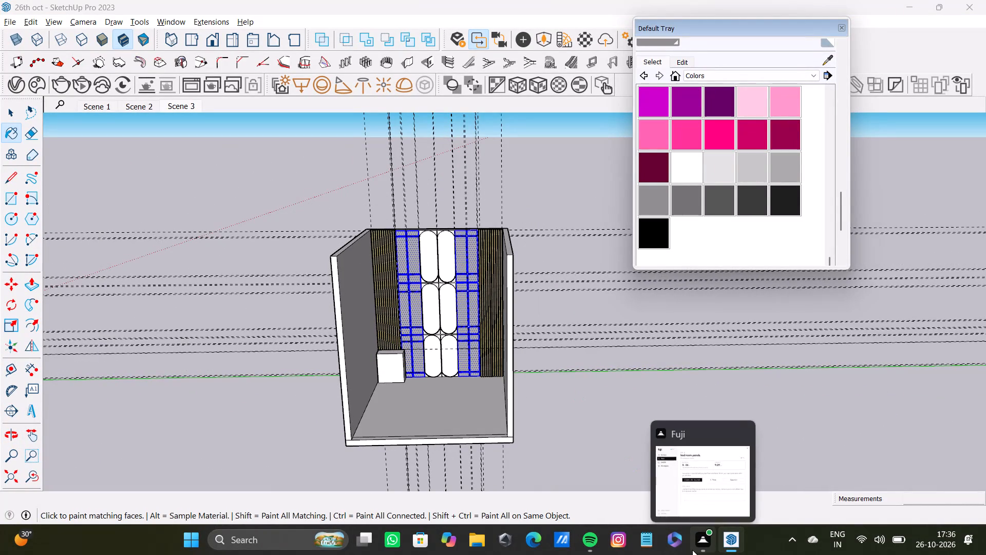
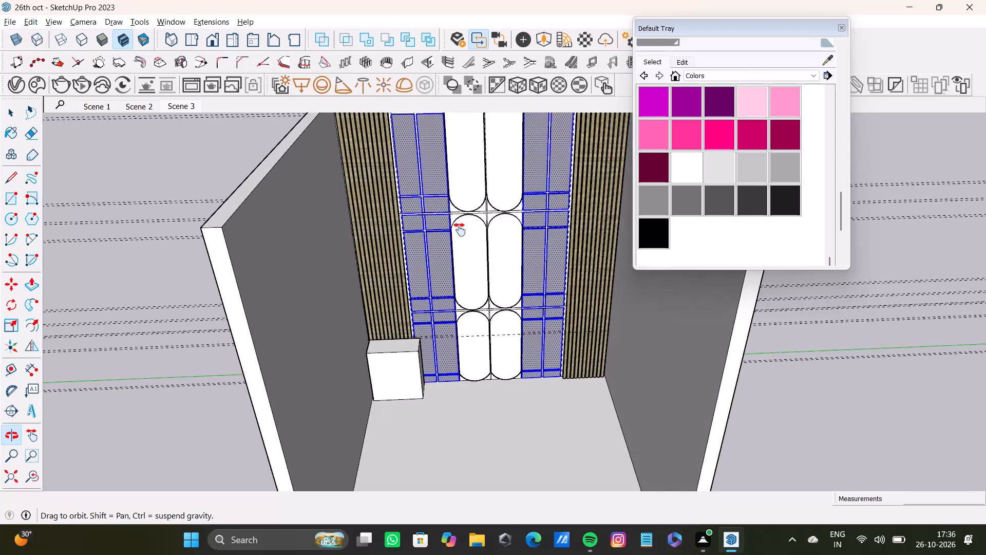
Clear the selection of the rectangular panel and groove faces on the back wall.
scroll(316, 263, down, 5)
shift+middle_drag(317, 262, 317, 269)
middle_drag(324, 268, 388, 223)
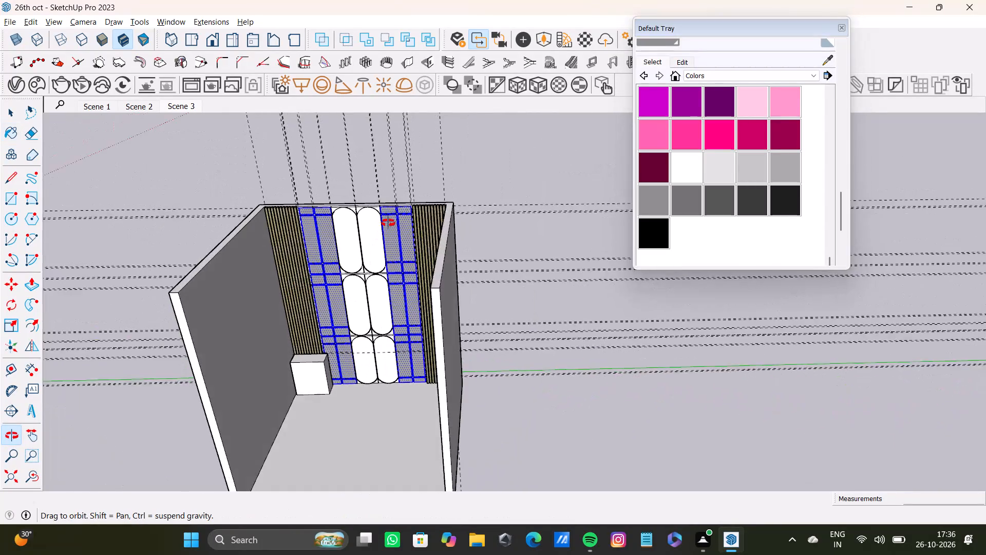
middle_drag(388, 223, 404, 186)
shift+scroll(316, 207, up, 3)
shift+scroll(316, 207, down, 8)
middle_drag(315, 208, 315, 246)
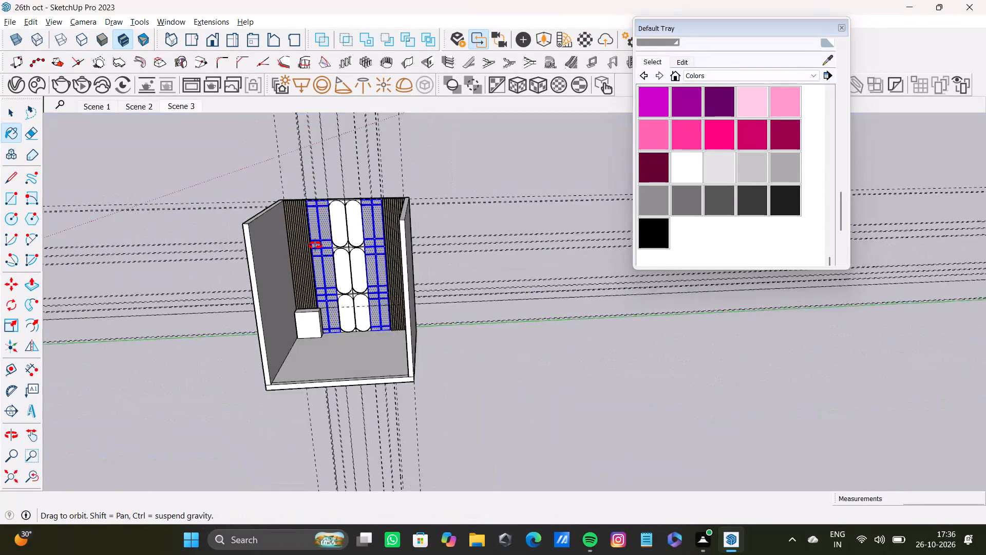
middle_drag(315, 246, 315, 265)
scroll(288, 250, up, 9)
key(space)
scroll(274, 179, up, 7)
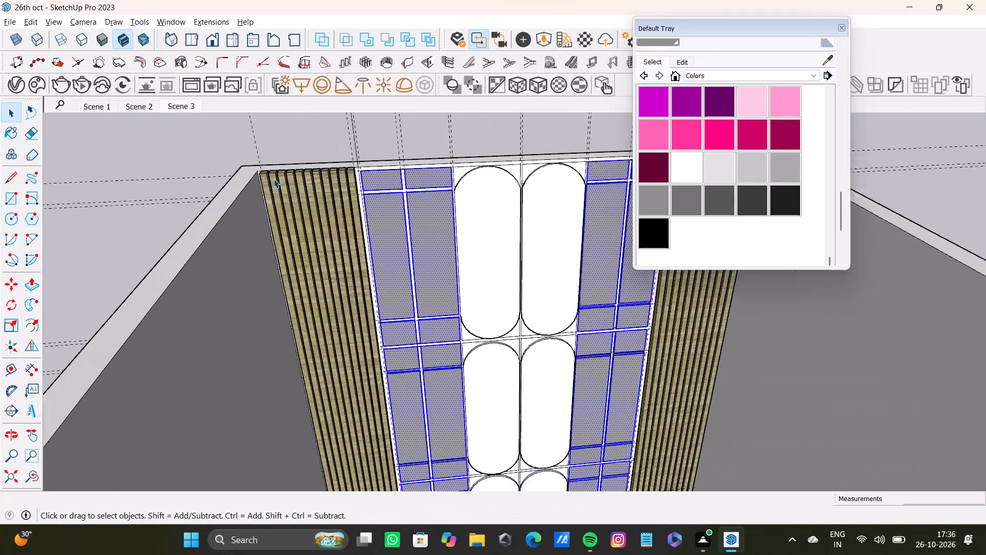
scroll(274, 179, up, 2)
click(295, 126)
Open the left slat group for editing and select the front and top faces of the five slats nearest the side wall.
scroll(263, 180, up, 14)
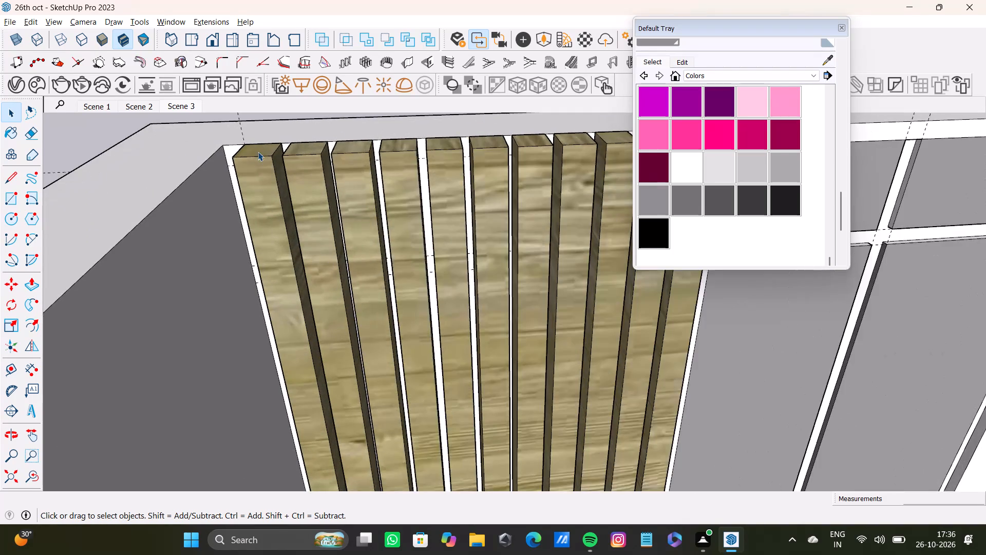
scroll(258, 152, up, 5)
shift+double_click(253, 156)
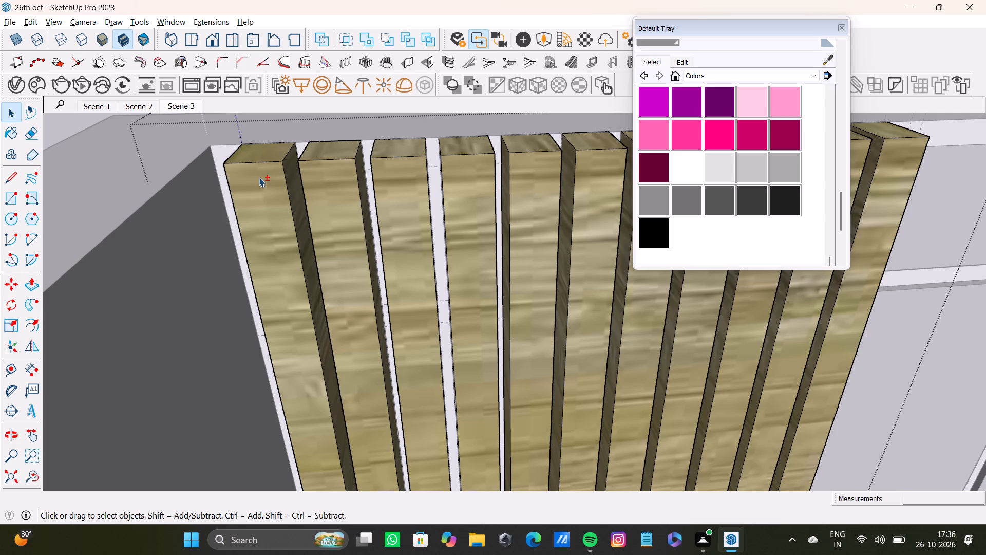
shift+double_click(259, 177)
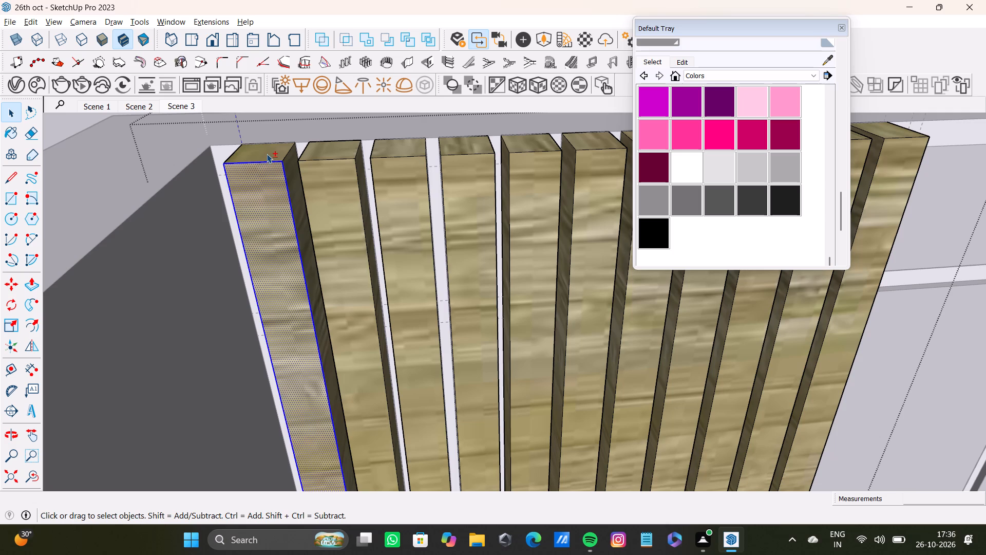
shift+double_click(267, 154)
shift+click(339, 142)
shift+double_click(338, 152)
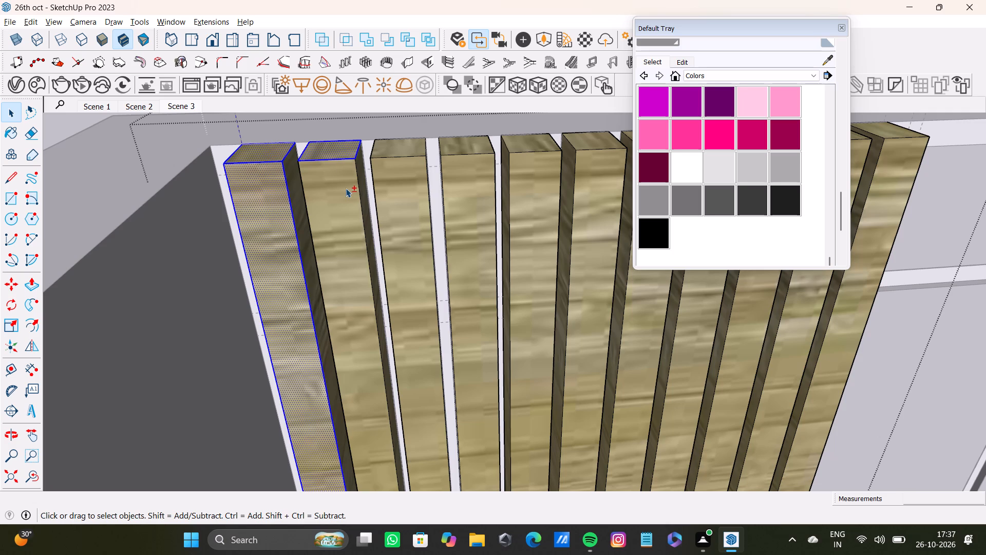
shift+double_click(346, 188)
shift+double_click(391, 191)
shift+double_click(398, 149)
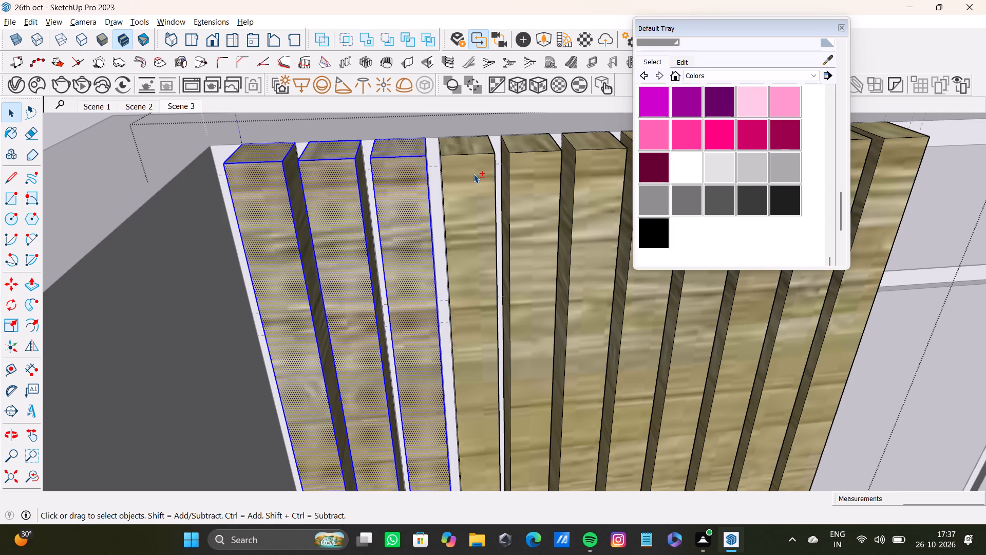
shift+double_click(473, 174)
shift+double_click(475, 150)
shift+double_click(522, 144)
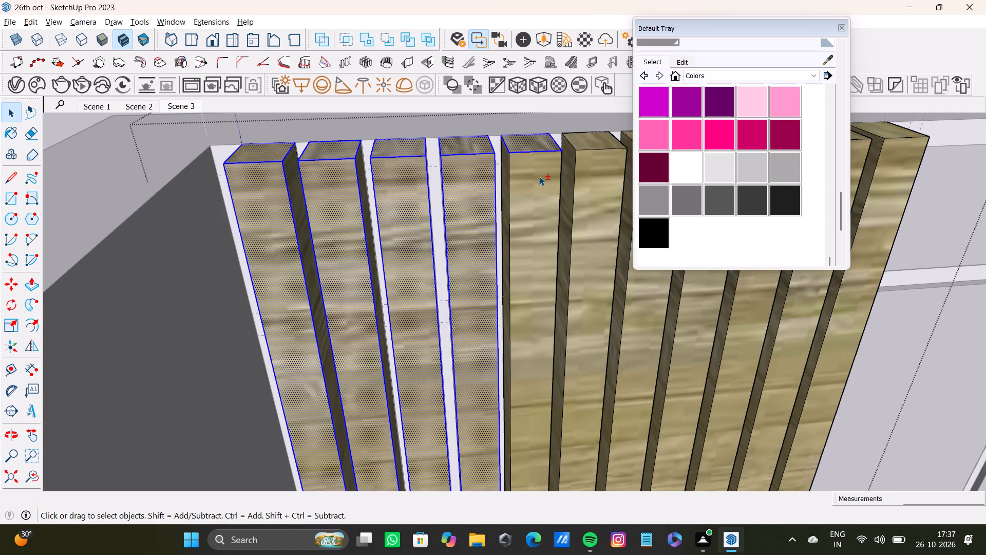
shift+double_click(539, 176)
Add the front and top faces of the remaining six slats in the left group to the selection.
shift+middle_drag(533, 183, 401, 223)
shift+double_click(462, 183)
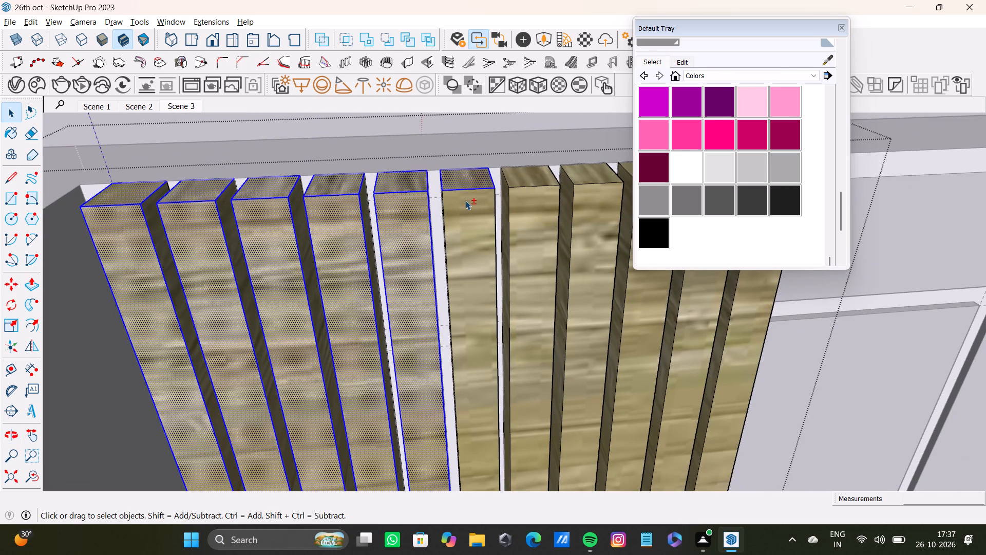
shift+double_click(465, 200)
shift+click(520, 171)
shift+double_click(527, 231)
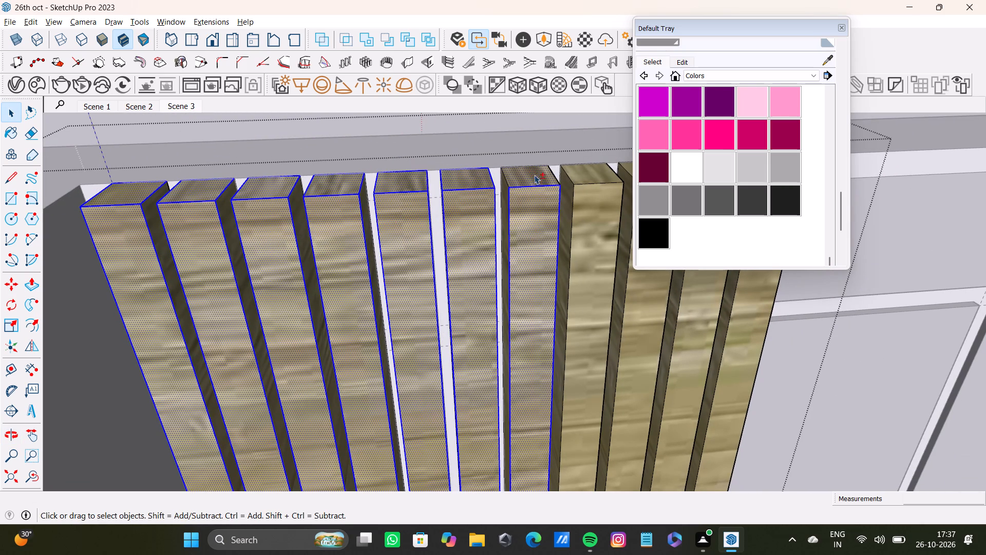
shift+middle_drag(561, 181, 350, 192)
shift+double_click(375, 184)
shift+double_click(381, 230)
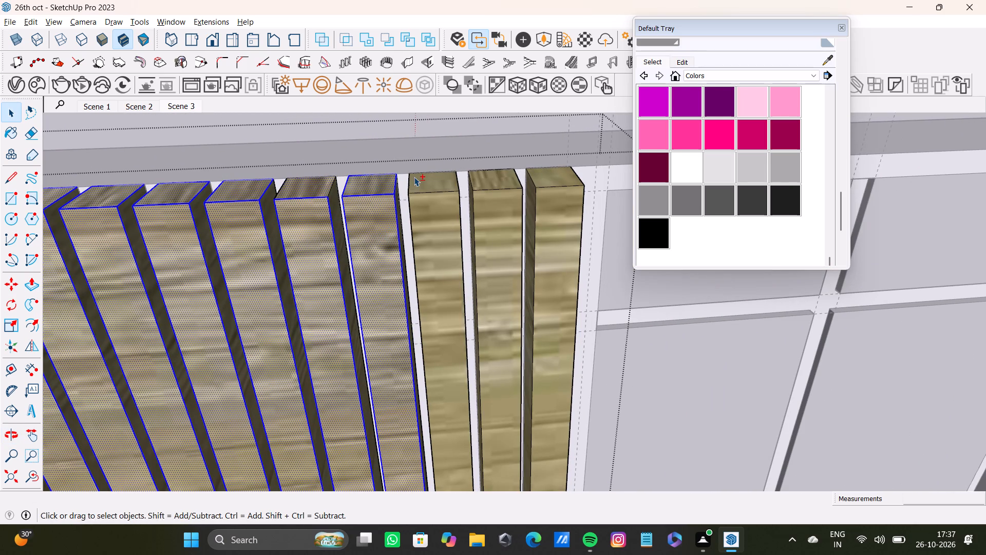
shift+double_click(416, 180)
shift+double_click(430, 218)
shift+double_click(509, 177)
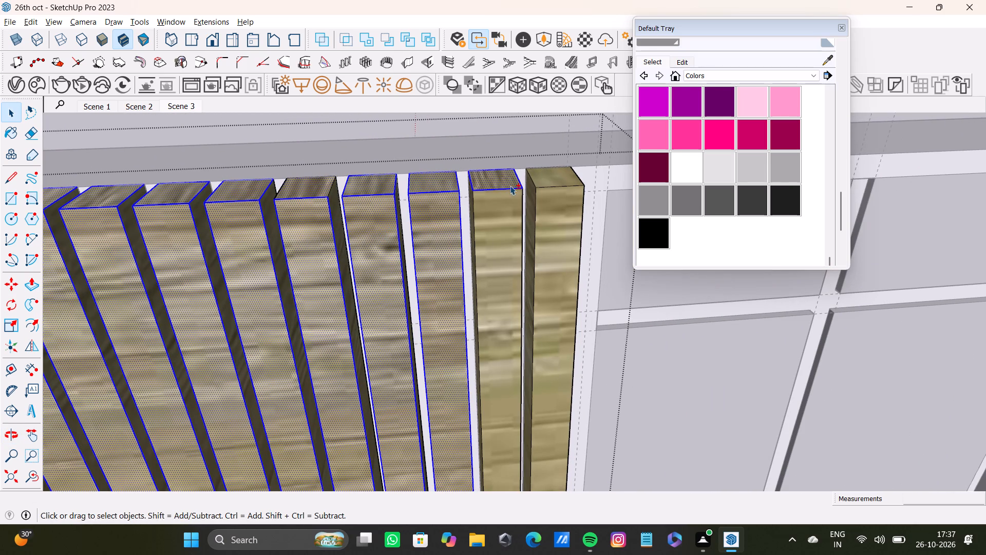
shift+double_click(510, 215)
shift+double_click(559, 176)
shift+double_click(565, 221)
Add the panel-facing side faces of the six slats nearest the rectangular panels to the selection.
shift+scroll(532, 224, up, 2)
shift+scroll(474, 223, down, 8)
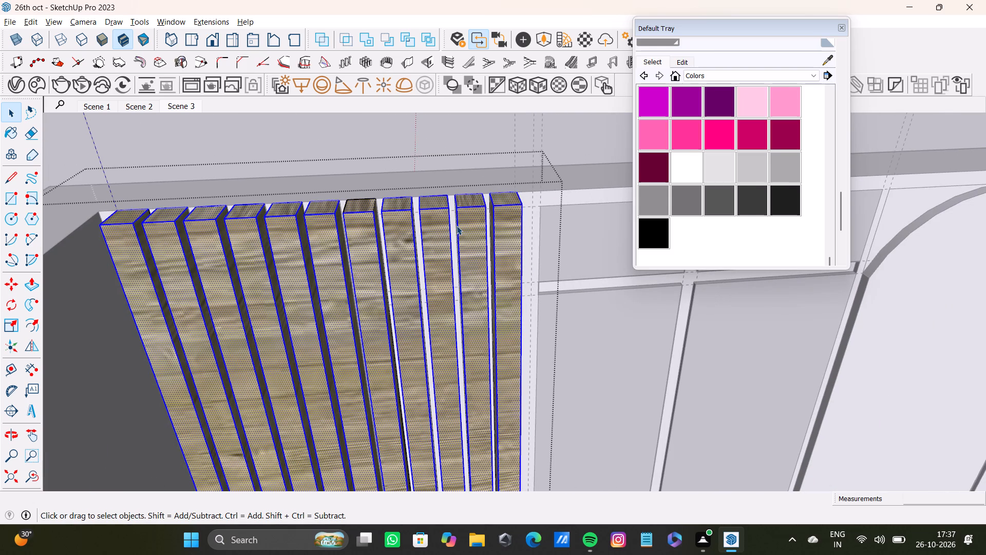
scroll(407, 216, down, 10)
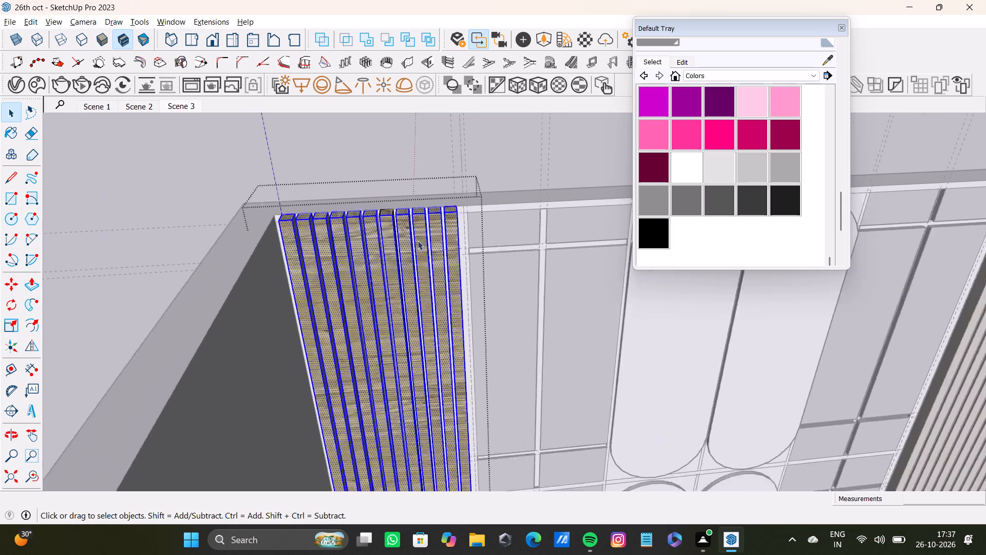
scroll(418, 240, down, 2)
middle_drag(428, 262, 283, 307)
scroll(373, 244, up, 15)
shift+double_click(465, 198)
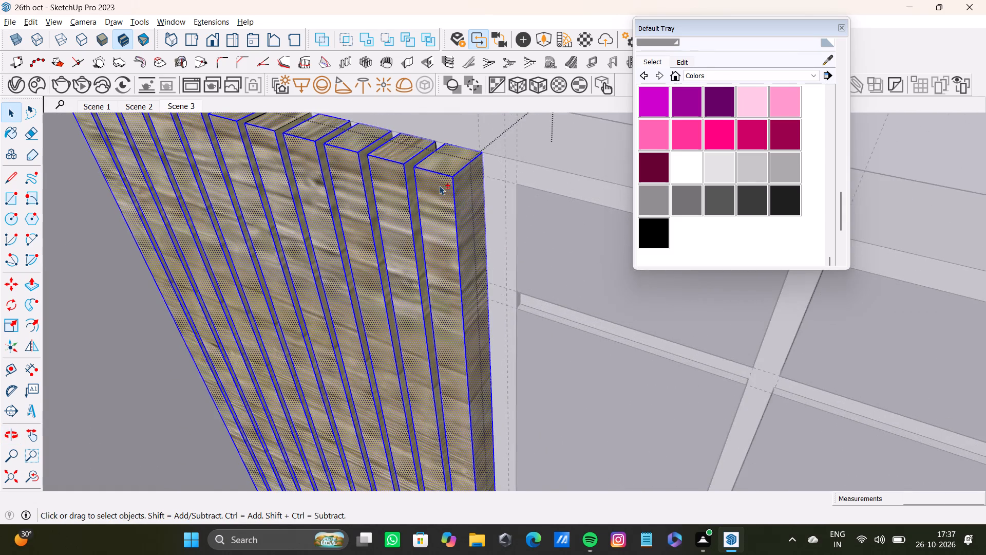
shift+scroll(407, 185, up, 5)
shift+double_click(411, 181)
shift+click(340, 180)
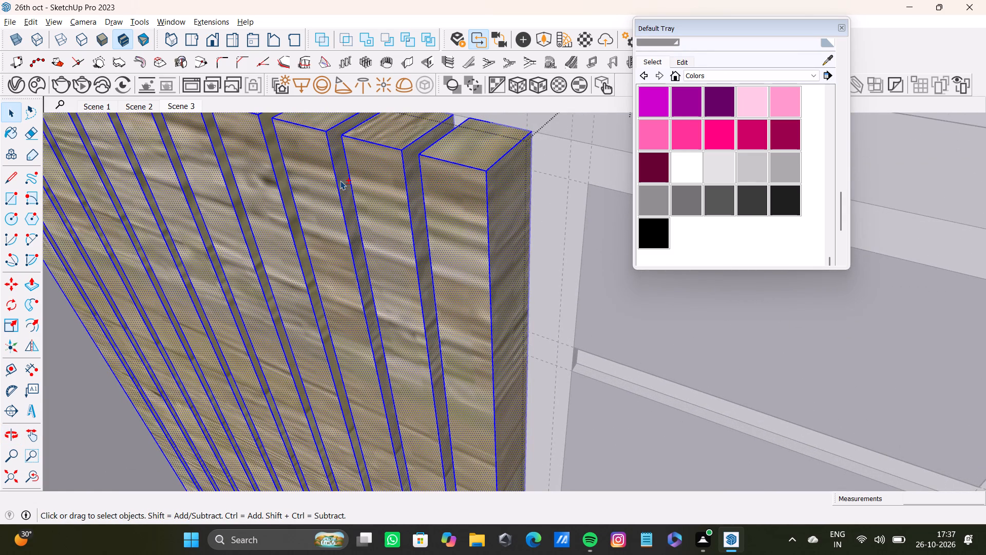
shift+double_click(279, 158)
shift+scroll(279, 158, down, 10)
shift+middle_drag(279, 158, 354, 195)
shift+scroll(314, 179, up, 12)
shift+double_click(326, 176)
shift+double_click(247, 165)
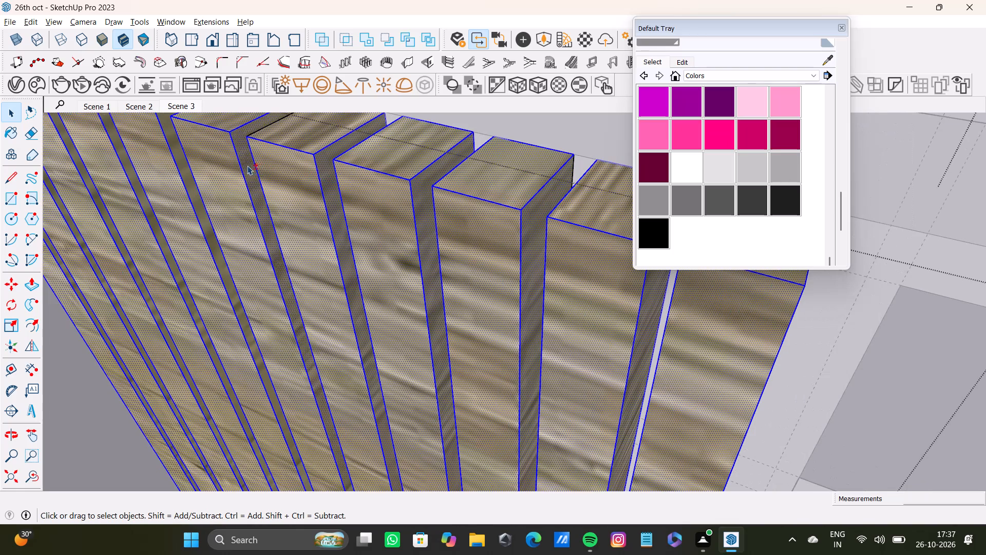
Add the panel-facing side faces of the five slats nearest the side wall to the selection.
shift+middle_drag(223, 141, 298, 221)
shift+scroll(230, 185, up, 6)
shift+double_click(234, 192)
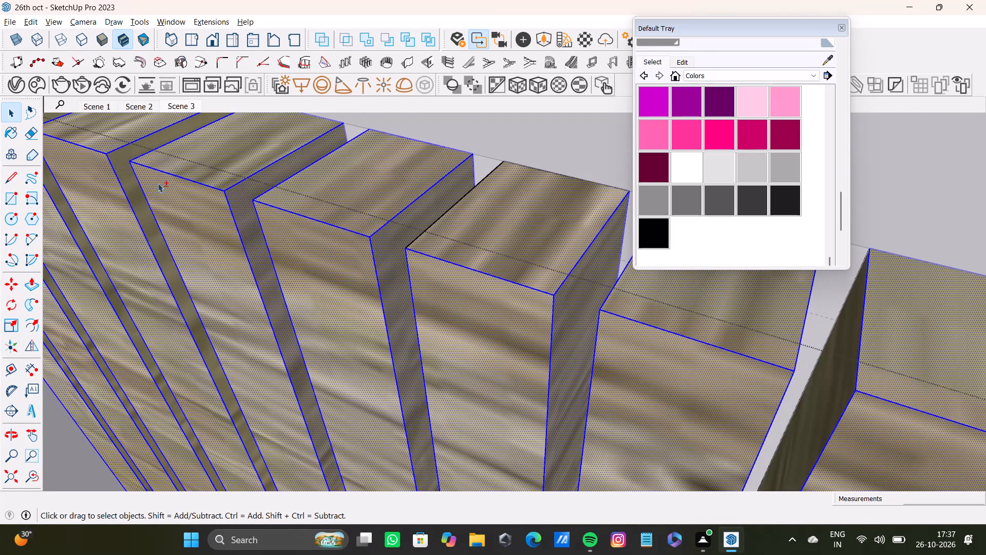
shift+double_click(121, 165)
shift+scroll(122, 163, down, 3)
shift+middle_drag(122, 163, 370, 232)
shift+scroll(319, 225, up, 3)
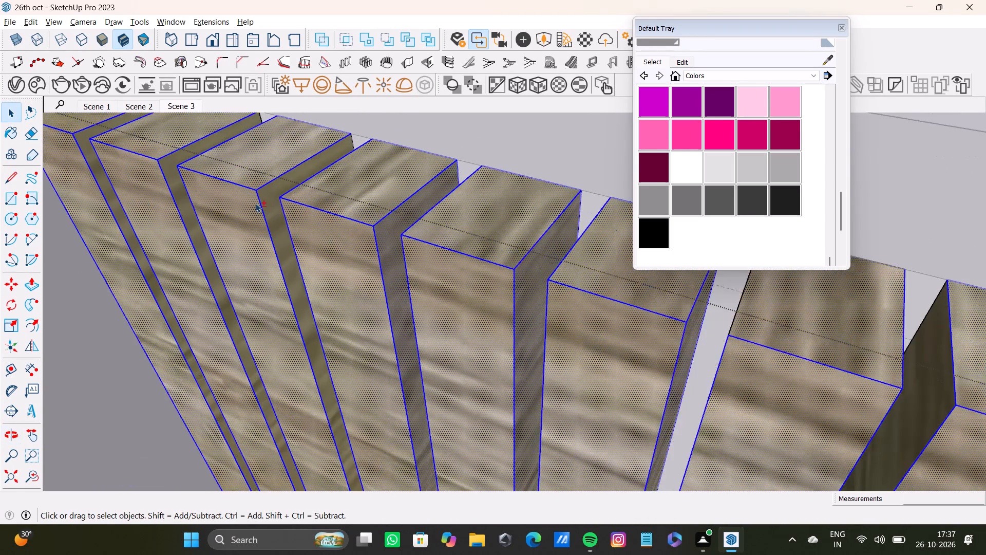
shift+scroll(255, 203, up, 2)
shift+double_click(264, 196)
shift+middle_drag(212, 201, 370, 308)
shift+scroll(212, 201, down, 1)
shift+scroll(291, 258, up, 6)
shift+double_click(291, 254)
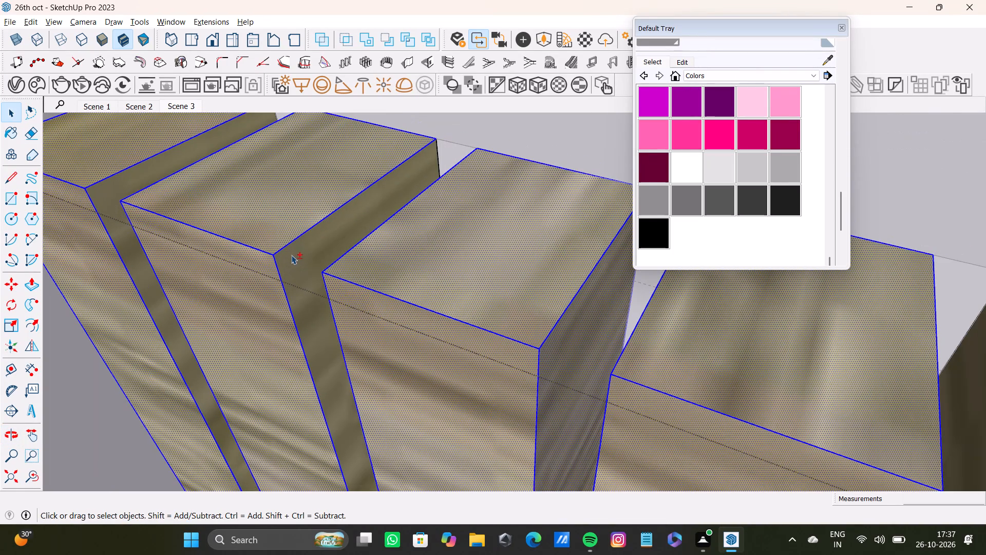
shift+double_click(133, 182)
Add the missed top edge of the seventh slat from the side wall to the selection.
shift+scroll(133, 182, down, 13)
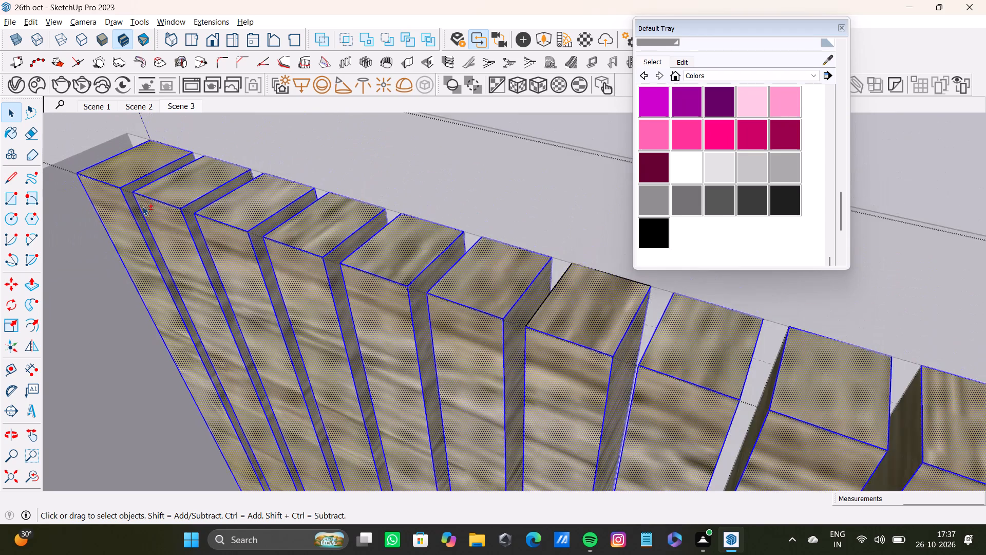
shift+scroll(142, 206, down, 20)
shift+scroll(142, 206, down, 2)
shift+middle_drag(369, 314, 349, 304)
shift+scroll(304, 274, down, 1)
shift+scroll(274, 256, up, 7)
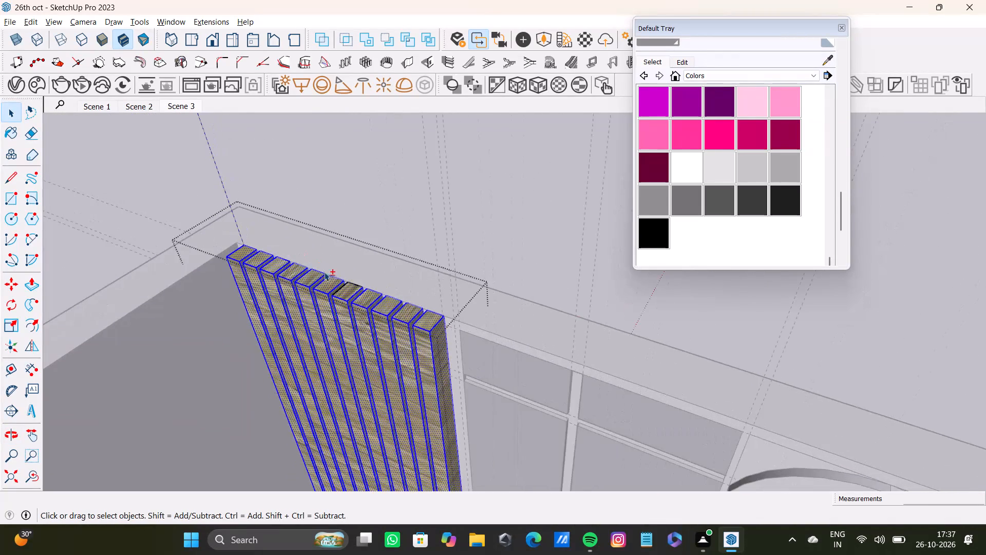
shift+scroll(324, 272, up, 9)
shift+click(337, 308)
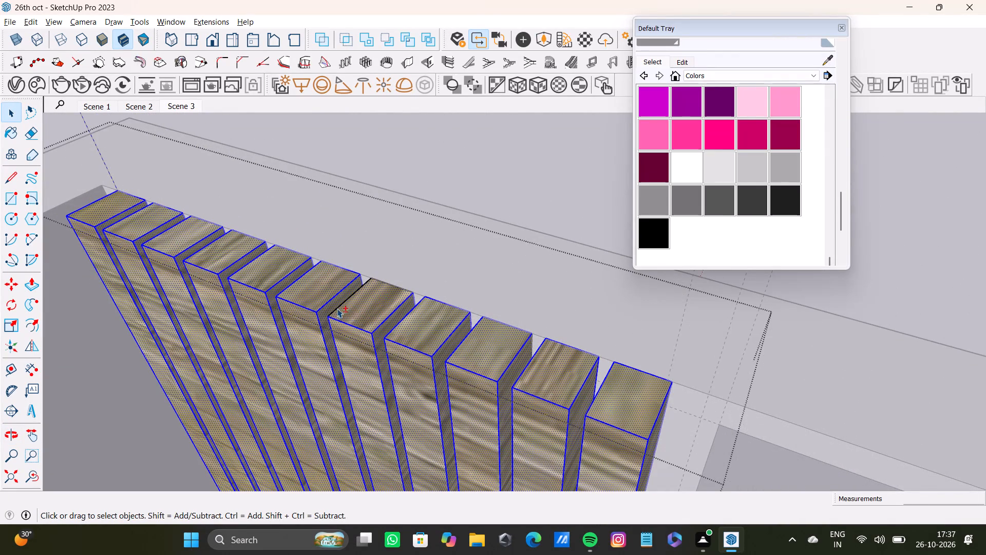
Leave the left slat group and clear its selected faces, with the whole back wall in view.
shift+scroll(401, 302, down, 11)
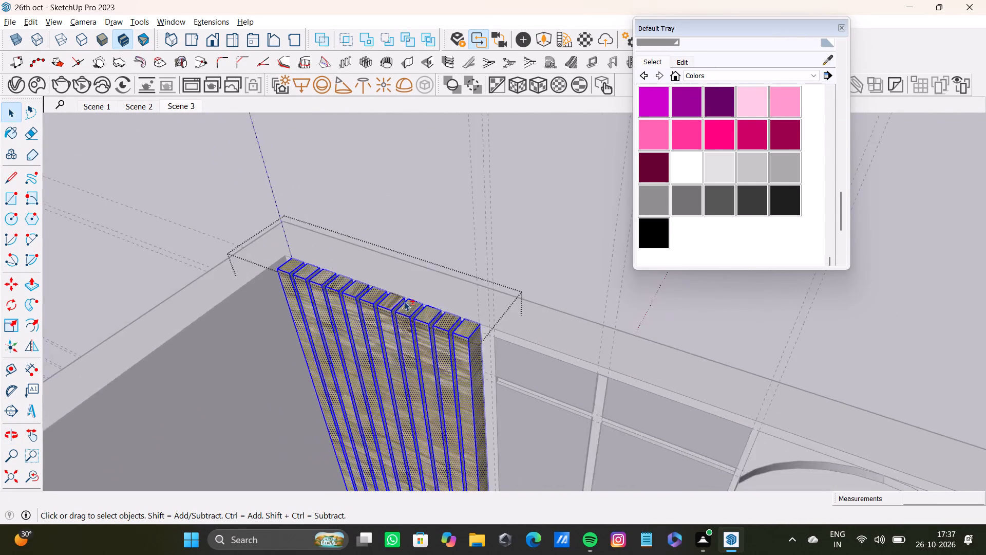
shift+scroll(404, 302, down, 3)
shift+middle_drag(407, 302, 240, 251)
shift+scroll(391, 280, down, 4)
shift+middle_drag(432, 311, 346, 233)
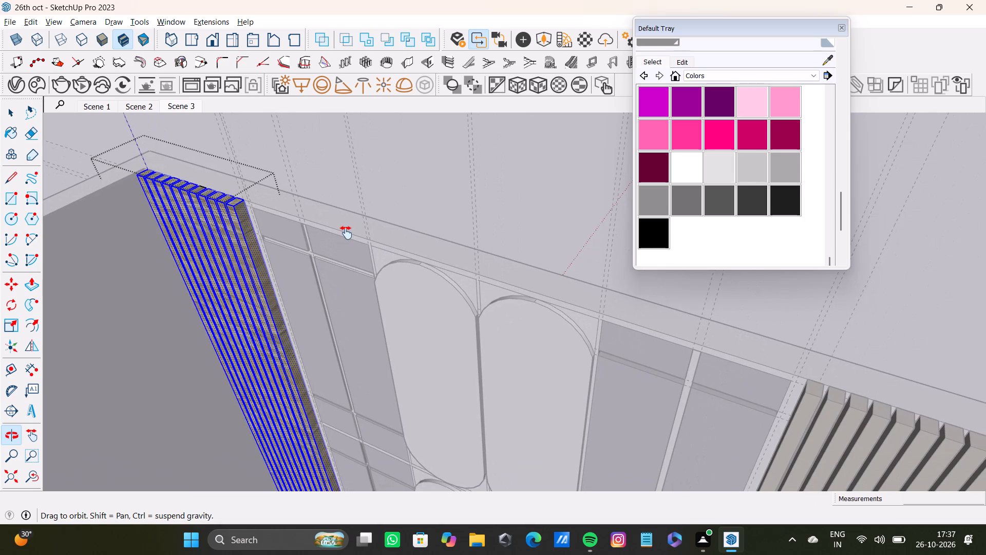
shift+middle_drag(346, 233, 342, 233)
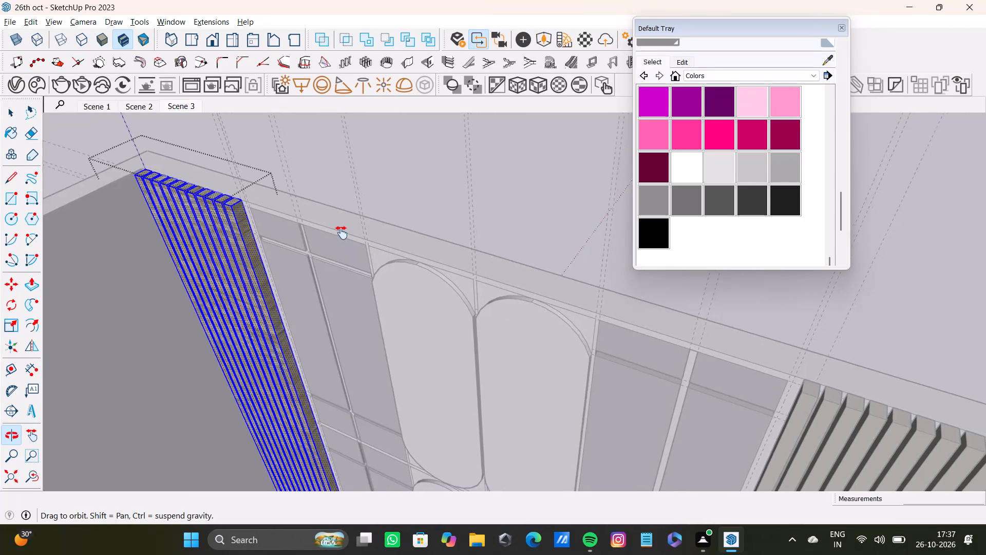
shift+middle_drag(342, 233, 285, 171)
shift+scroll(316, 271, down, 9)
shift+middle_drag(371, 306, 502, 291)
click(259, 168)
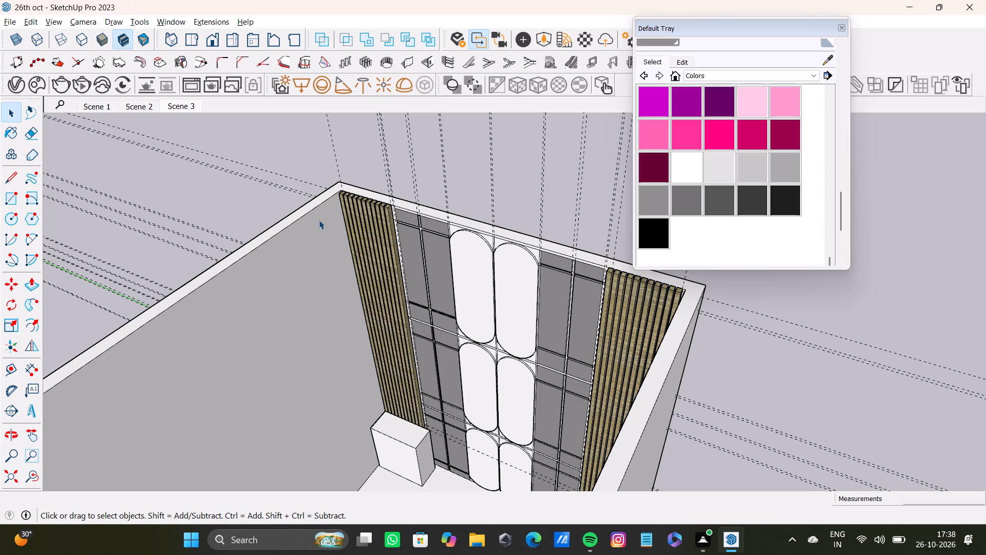
Switch from SketchUp to another application.
click(685, 554)
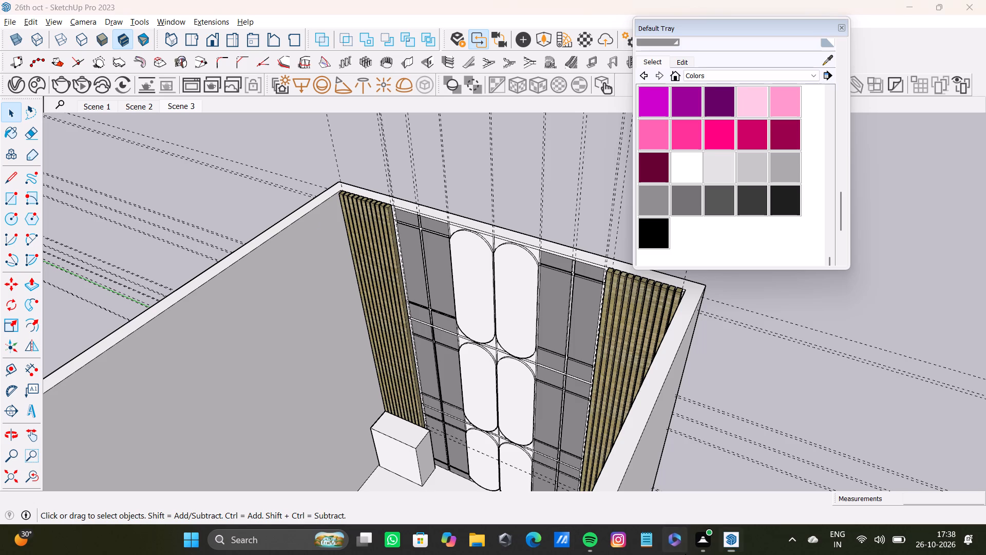
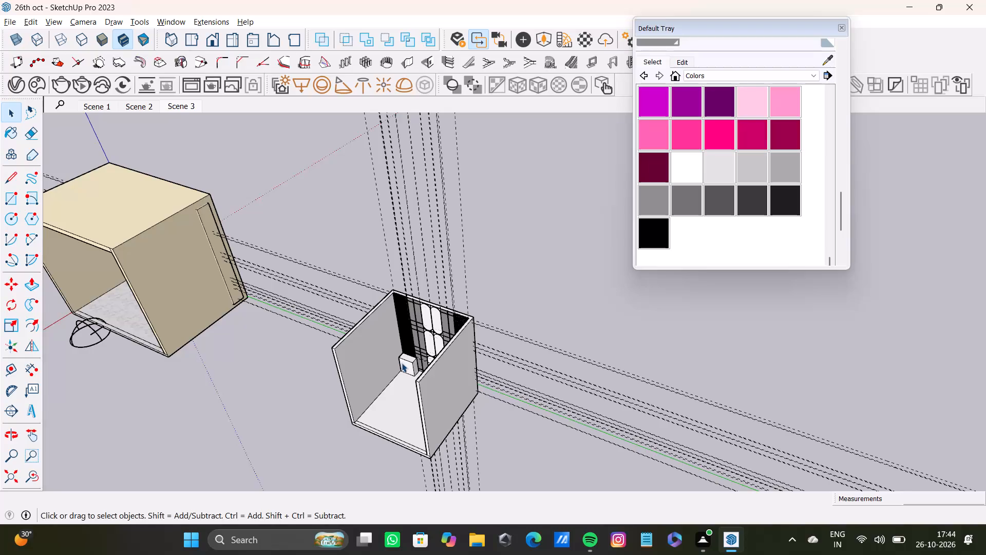
Open the right slat group on the back wall for editing.
scroll(407, 346, up, 8)
scroll(415, 330, down, 4)
middle_drag(420, 324, 457, 322)
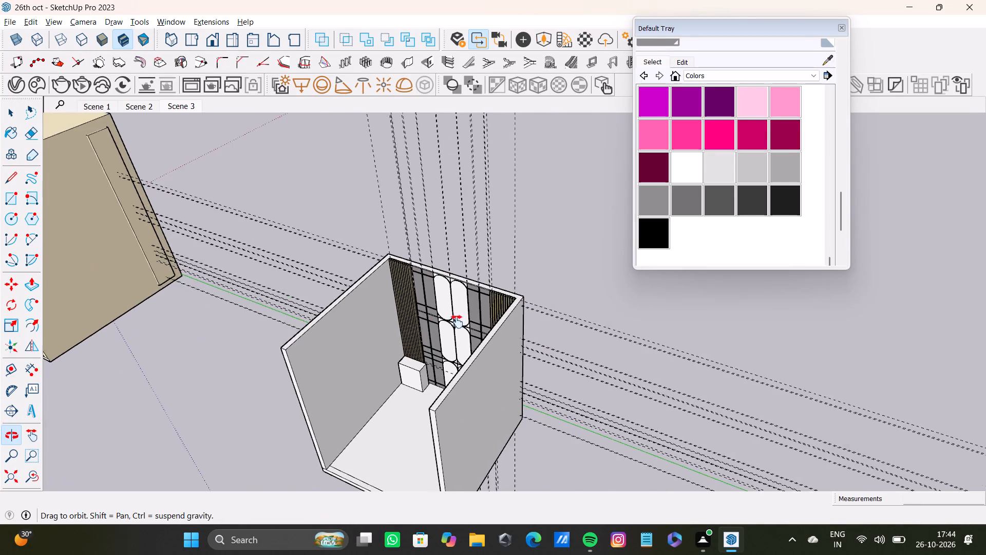
middle_drag(457, 322, 616, 292)
scroll(616, 292, down, 1)
scroll(622, 289, up, 4)
shift+middle_drag(593, 270, 568, 328)
scroll(537, 308, up, 4)
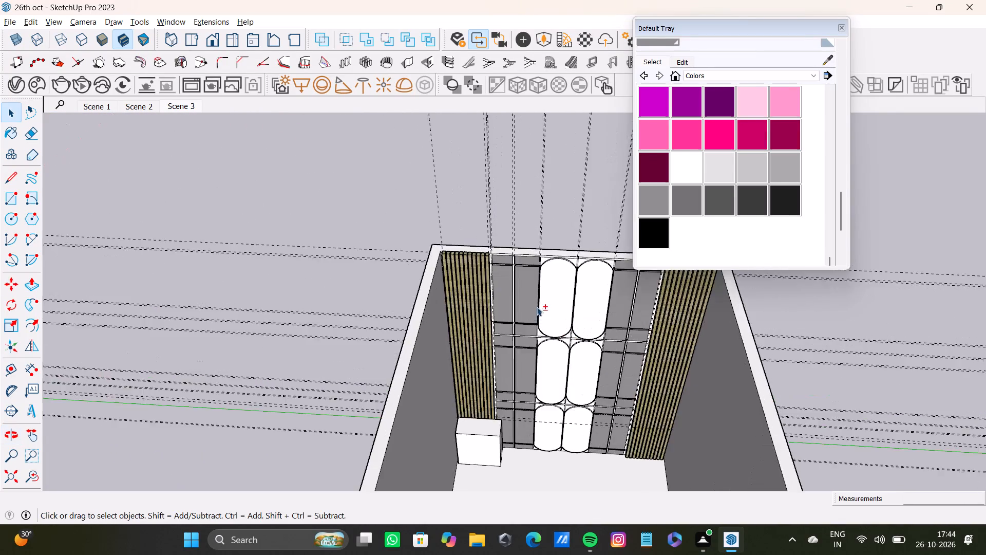
scroll(537, 307, up, 4)
shift+middle_drag(536, 295, 481, 297)
shift+scroll(484, 262, up, 6)
shift+scroll(488, 245, down, 7)
shift+middle_drag(487, 244, 421, 303)
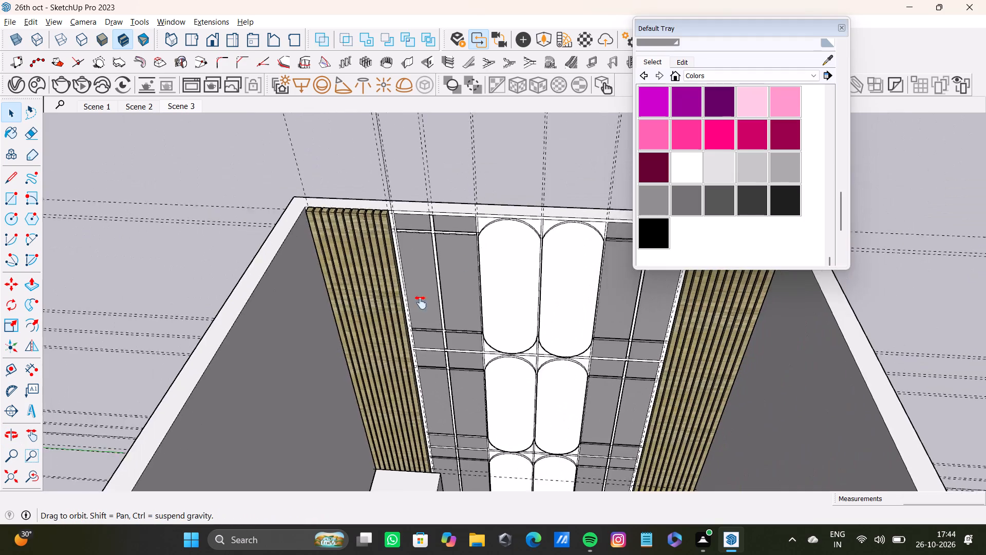
shift+middle_drag(421, 303, 435, 206)
shift+scroll(396, 225, down, 7)
shift+scroll(540, 209, up, 8)
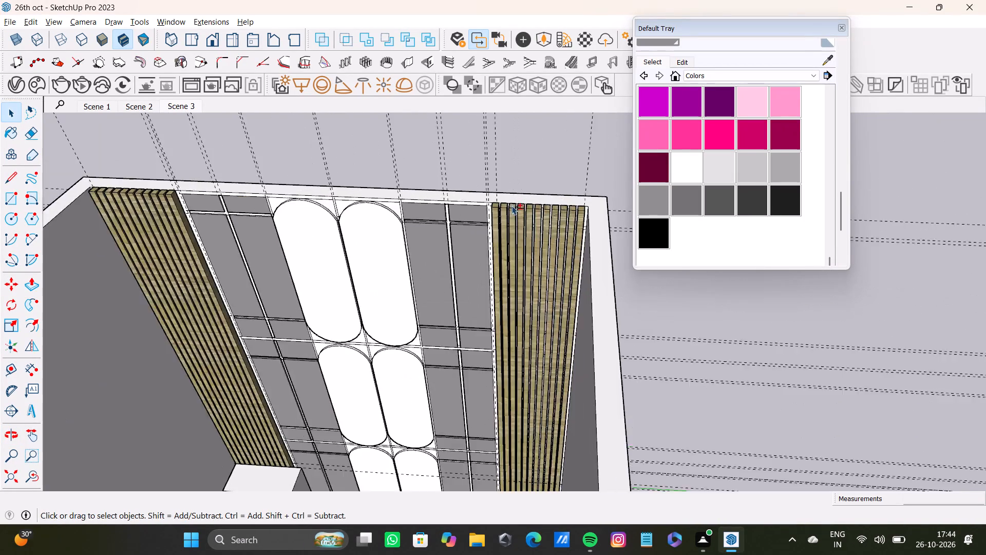
shift+scroll(511, 206, up, 16)
shift+double_click(479, 190)
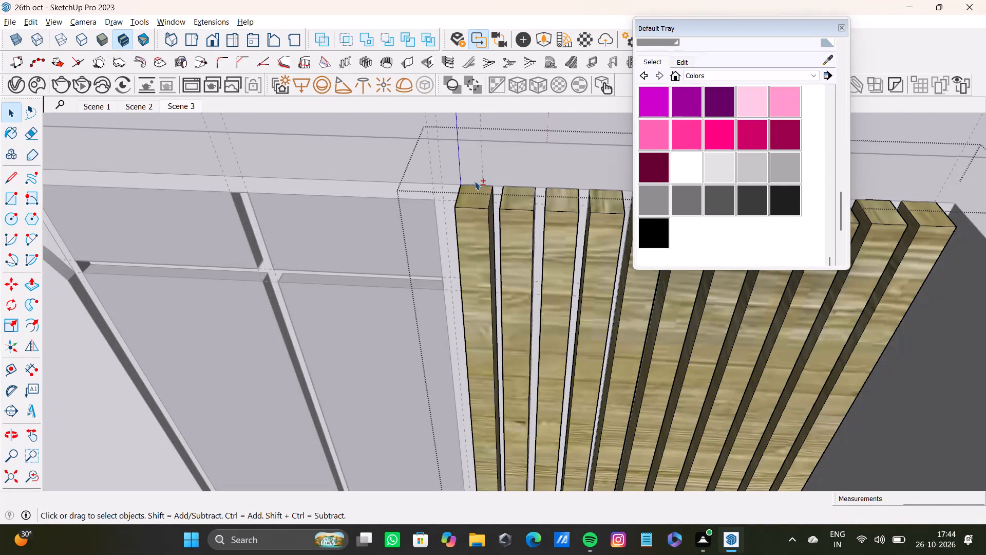
Select the top and front faces of the three slats nearest the rectangular panels.
shift+click(475, 181)
shift+double_click(479, 201)
shift+double_click(479, 226)
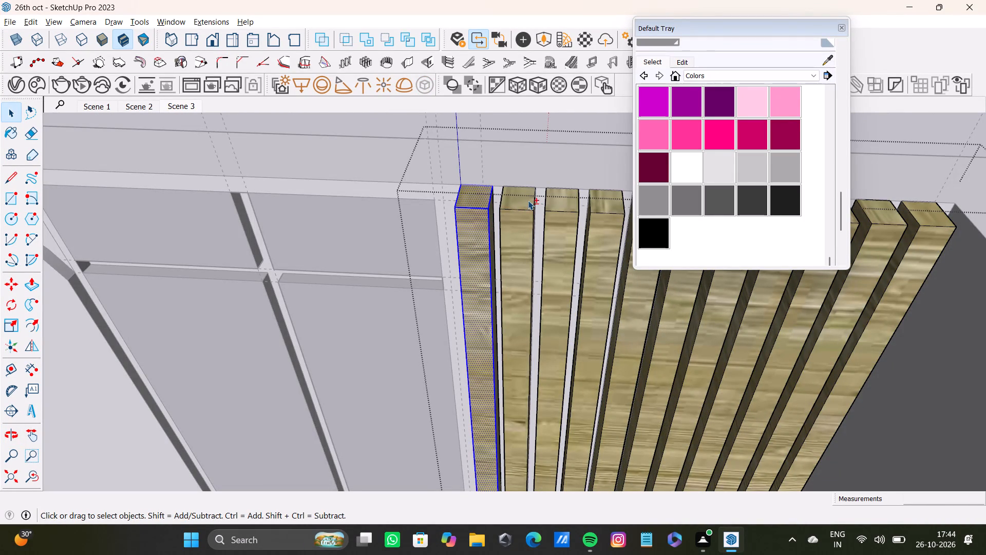
shift+double_click(528, 200)
shift+double_click(526, 234)
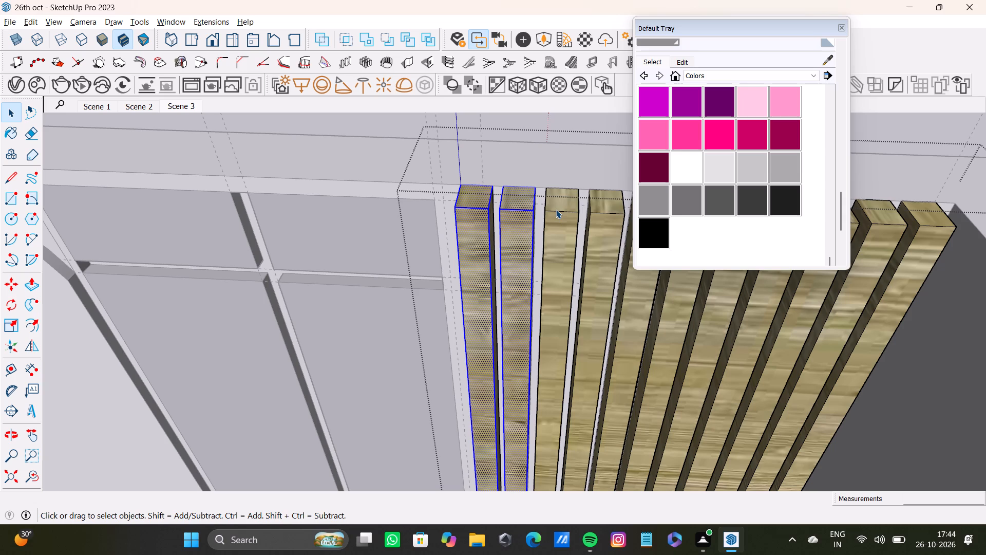
shift+double_click(557, 205)
shift+click(560, 230)
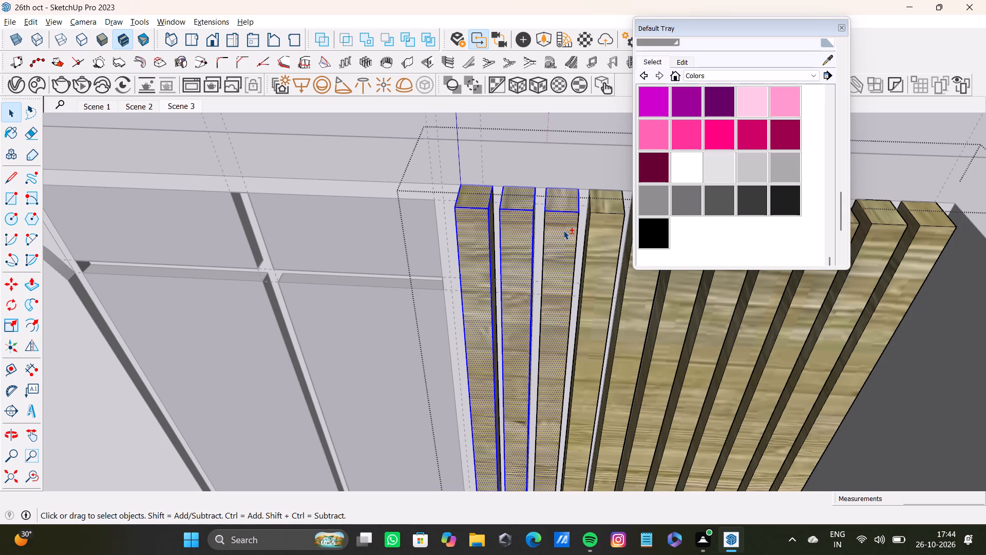
Add the top and front faces of the fourth to eighth slats from the panels to the selection.
shift+middle_drag(564, 230, 467, 249)
shift+double_click(510, 223)
shift+double_click(508, 247)
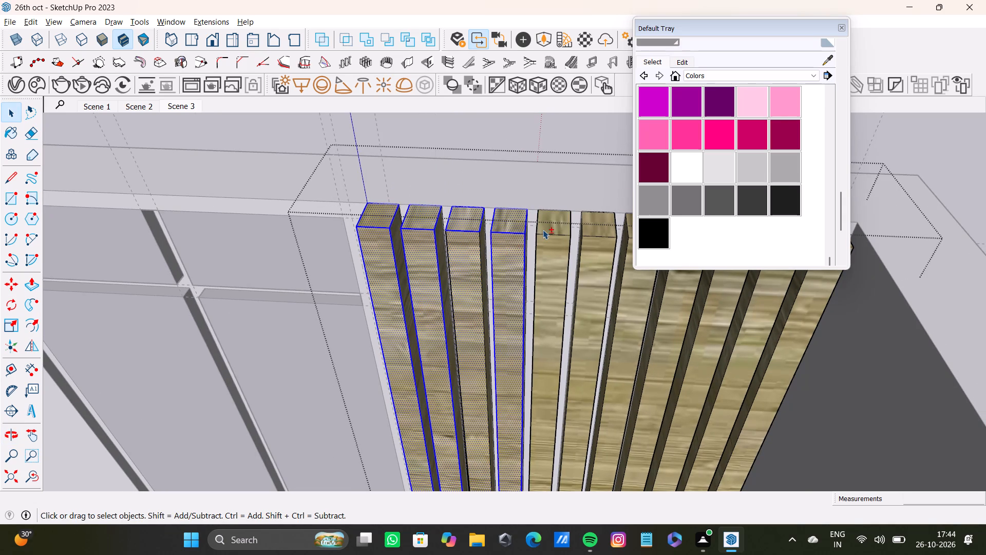
shift+double_click(543, 229)
shift+double_click(545, 252)
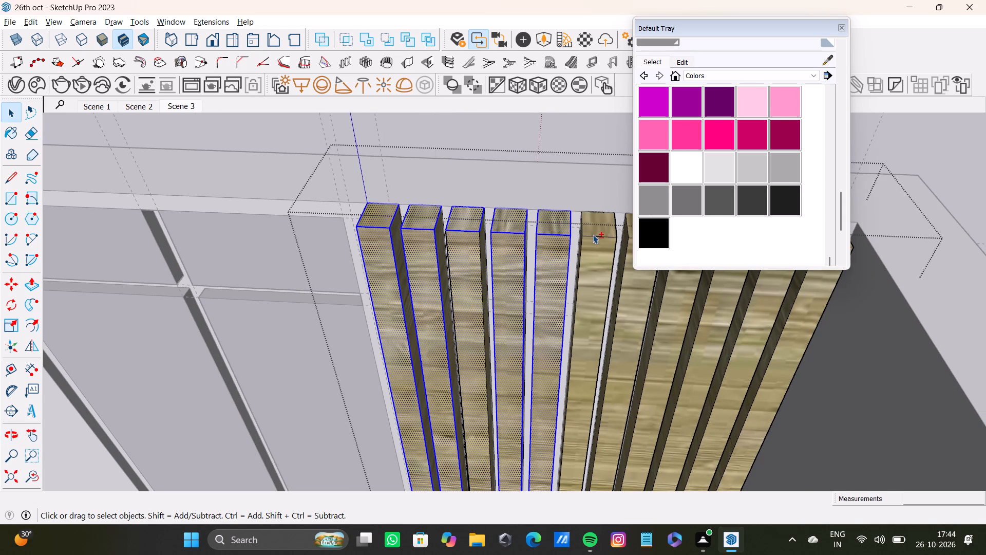
shift+double_click(592, 230)
shift+double_click(598, 257)
shift+middle_drag(598, 257, 500, 280)
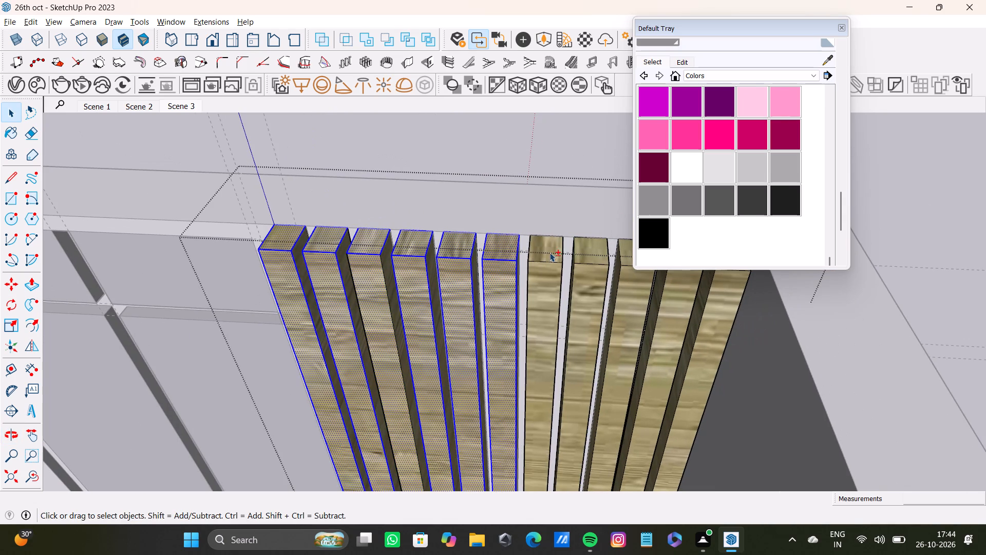
shift+double_click(549, 254)
shift+double_click(548, 277)
shift+double_click(585, 257)
shift+double_click(582, 285)
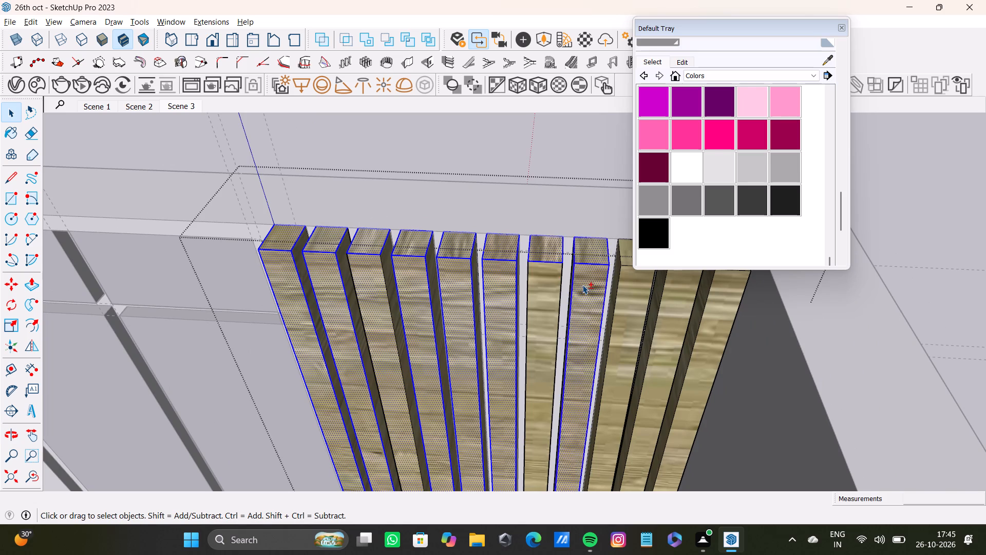
Add the last three slats' top and front faces, the last slat's panel-facing side and the seventh slat's missed front face to the selection.
shift+middle_drag(582, 285, 484, 304)
shift+scroll(536, 275, up, 5)
shift+double_click(536, 274)
shift+double_click(536, 329)
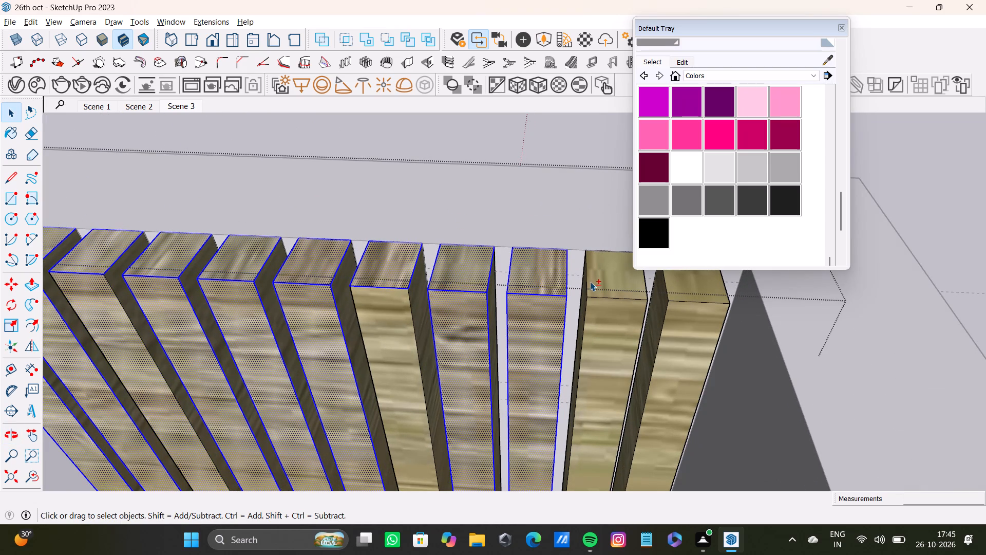
shift+double_click(622, 281)
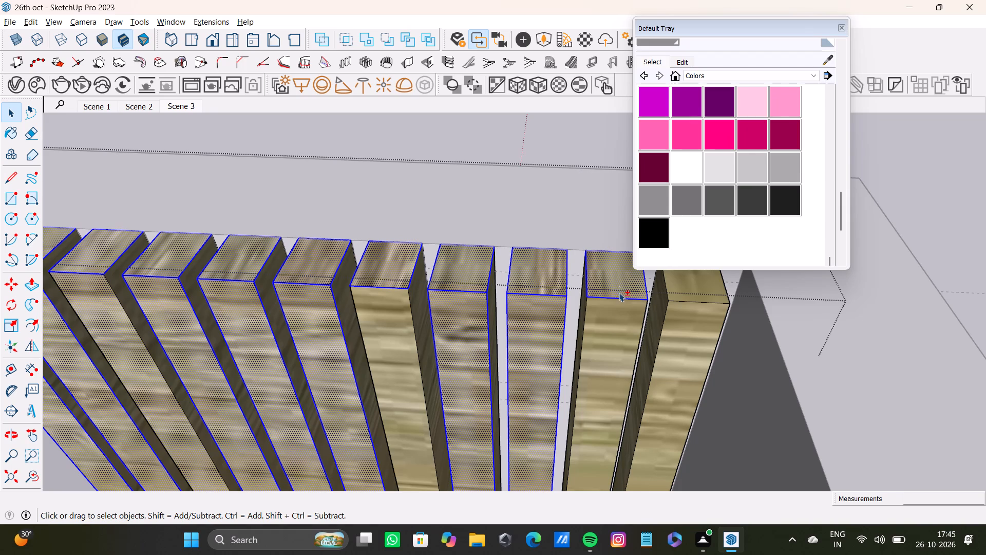
shift+double_click(620, 319)
shift+double_click(672, 293)
shift+double_click(677, 343)
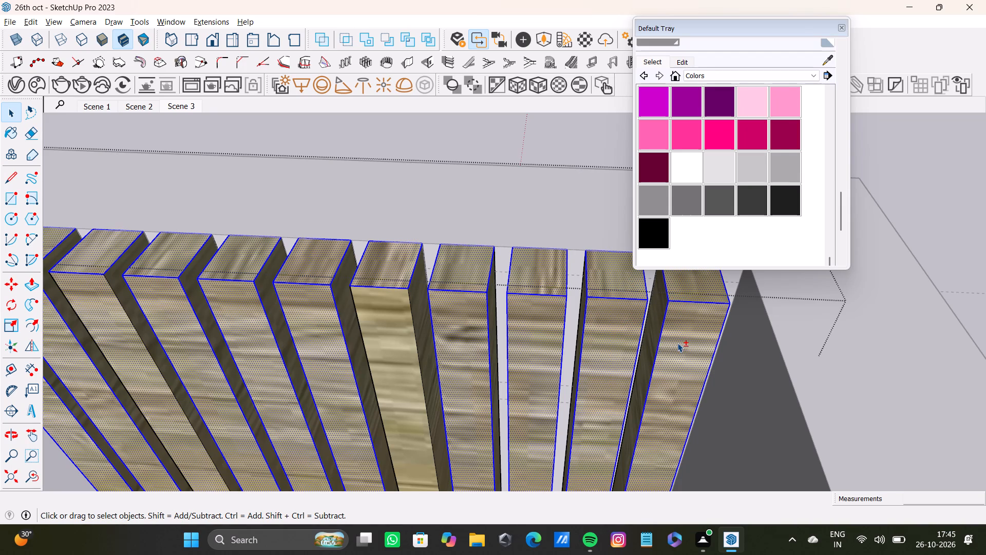
shift+double_click(652, 339)
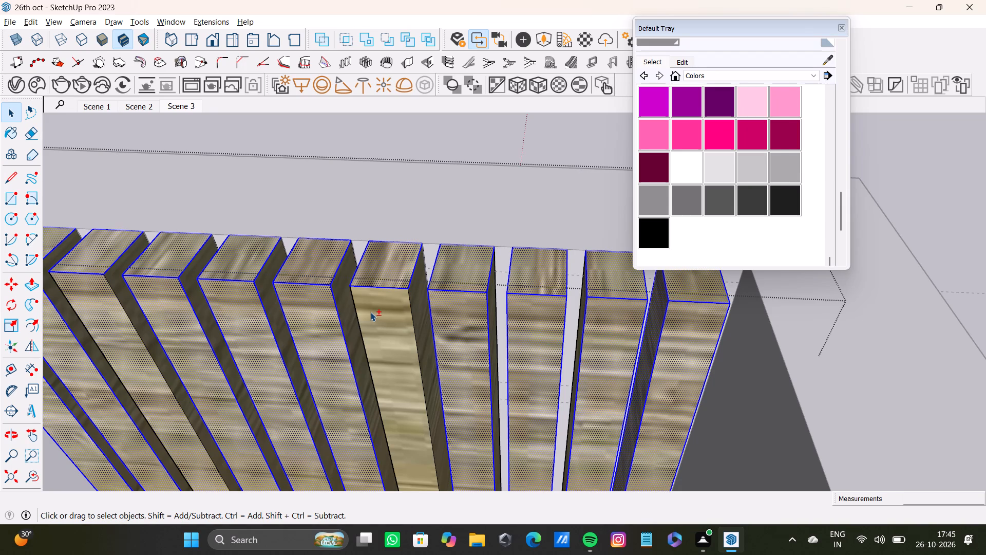
shift+double_click(370, 312)
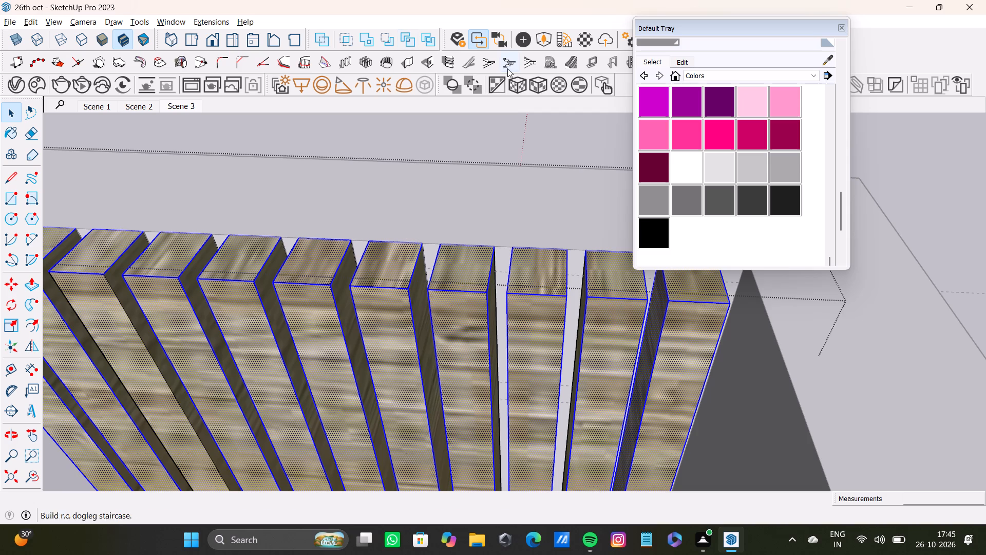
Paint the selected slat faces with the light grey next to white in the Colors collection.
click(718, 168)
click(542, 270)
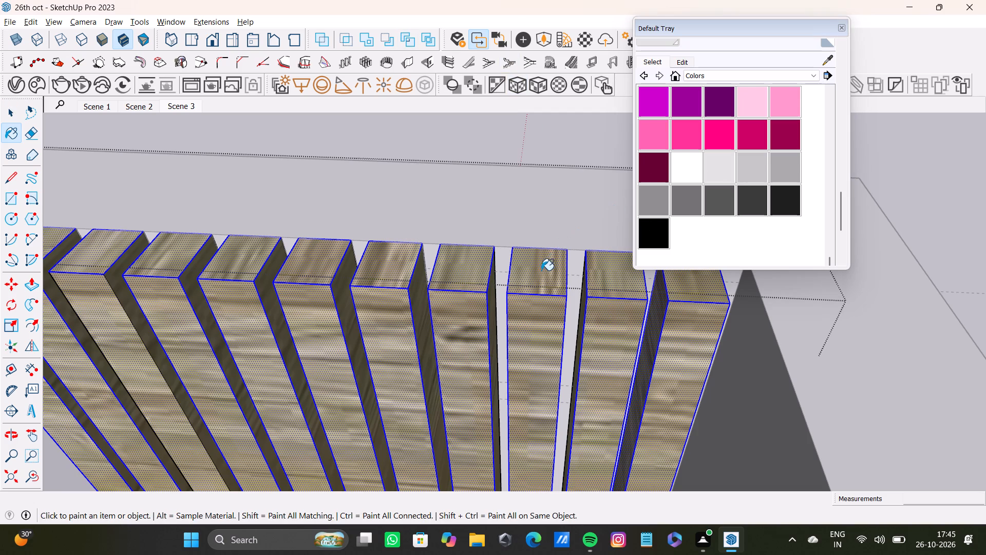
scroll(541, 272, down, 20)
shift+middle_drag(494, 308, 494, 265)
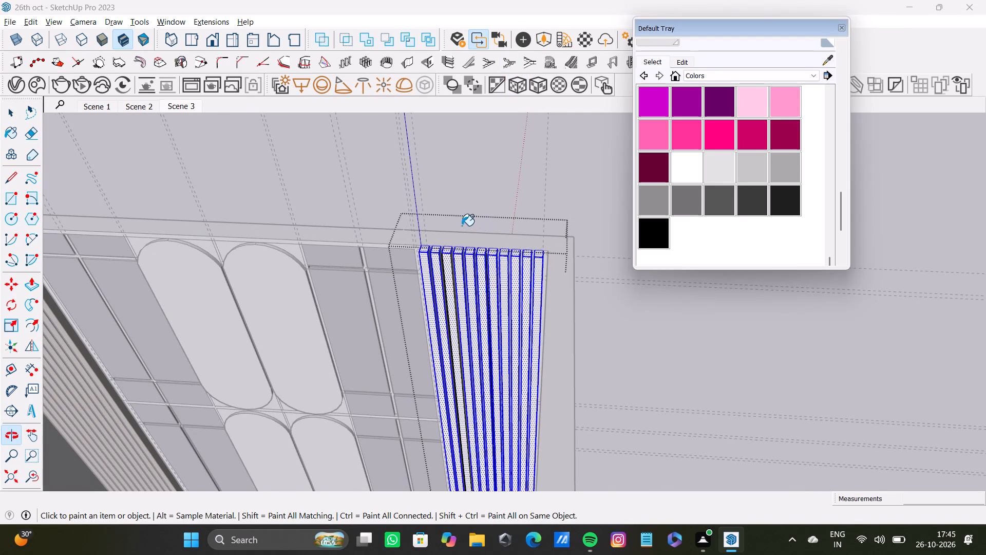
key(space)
Paint the selected slat faces with the light reddish-brown material from the Wood collection.
scroll(370, 236, down, 5)
shift+middle_drag(370, 237, 490, 224)
scroll(343, 211, up, 4)
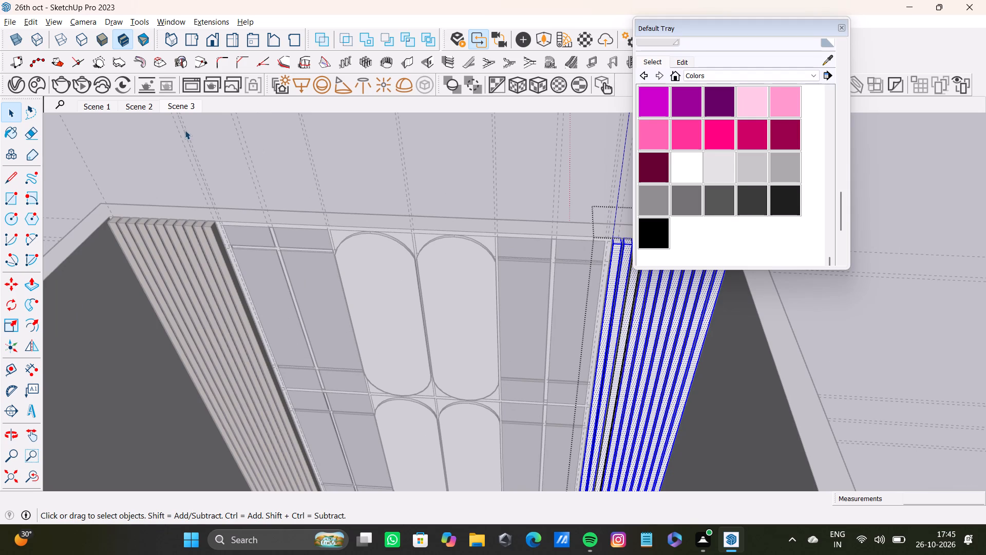
scroll(245, 271, down, 8)
scroll(242, 253, down, 14)
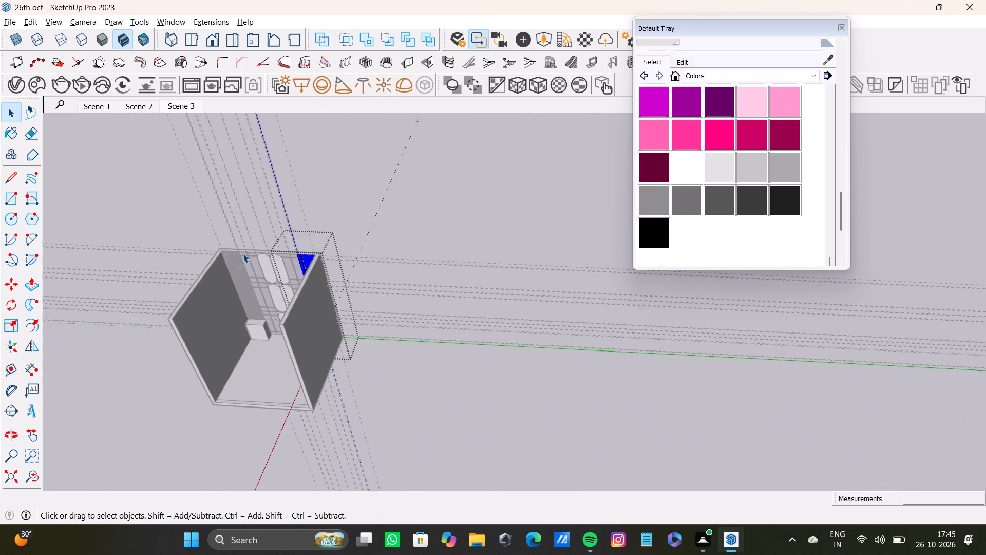
shift+middle_drag(243, 253, 584, 179)
shift+scroll(515, 196, up, 9)
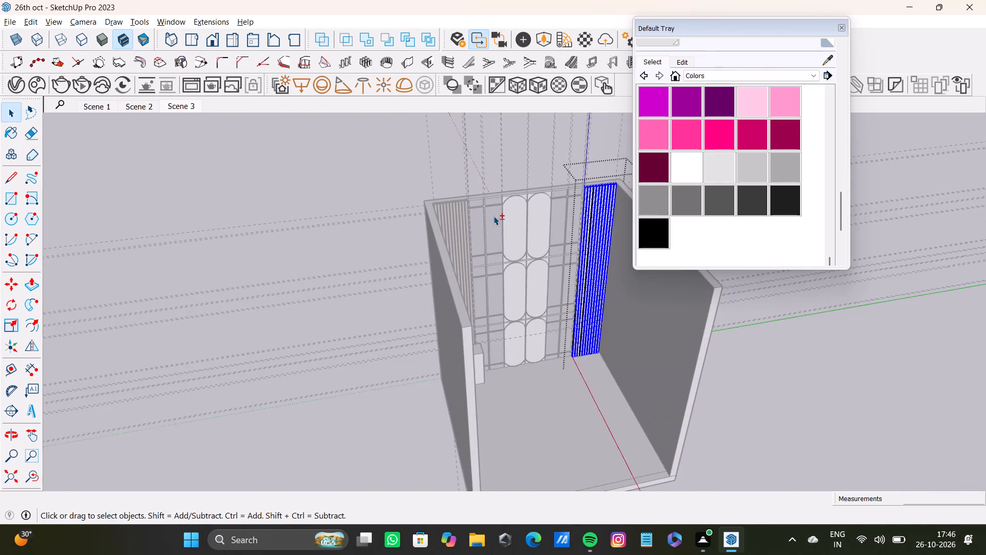
shift+middle_drag(506, 208, 467, 204)
shift+scroll(689, 175, up, 11)
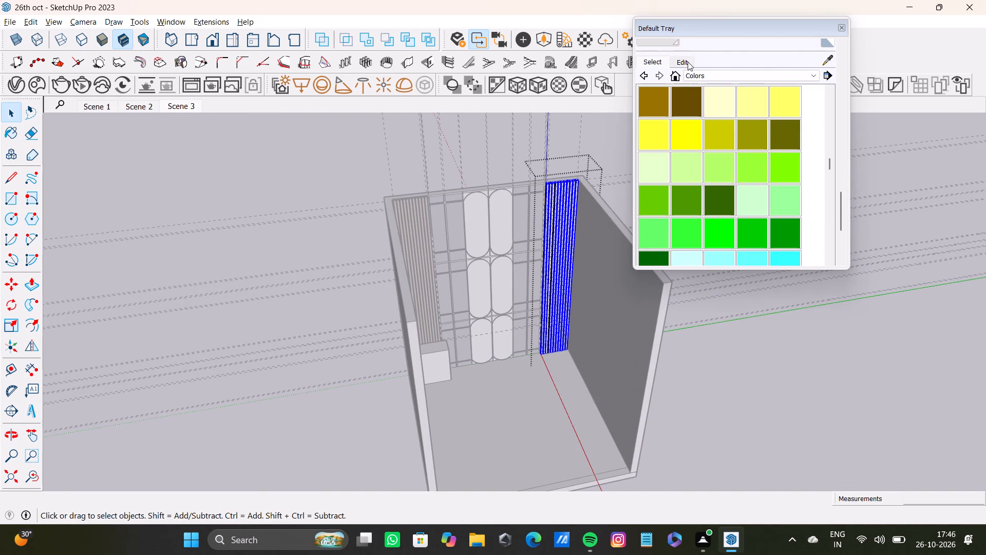
shift+click(706, 78)
shift+scroll(708, 161, down, 4)
shift+click(706, 179)
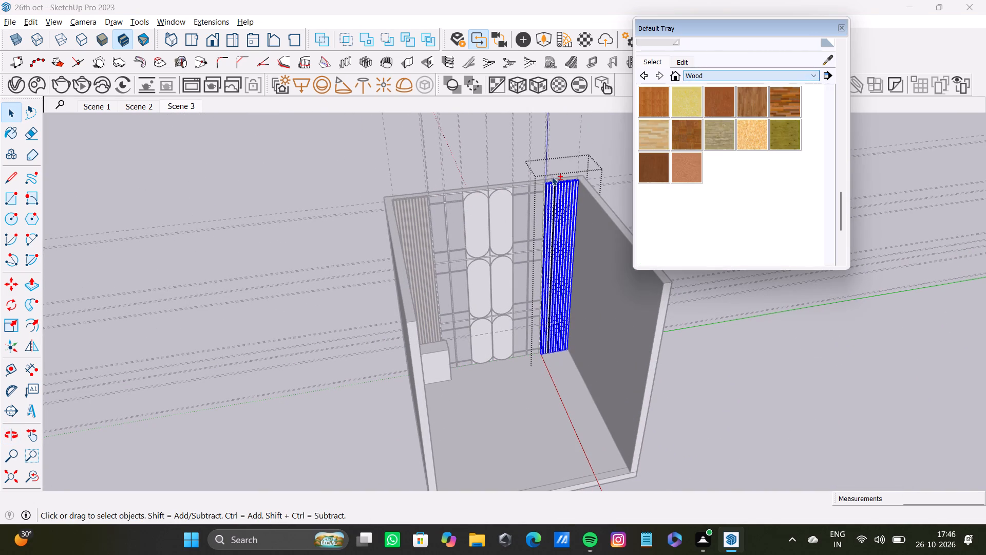
shift+click(682, 170)
shift+scroll(545, 196, up, 15)
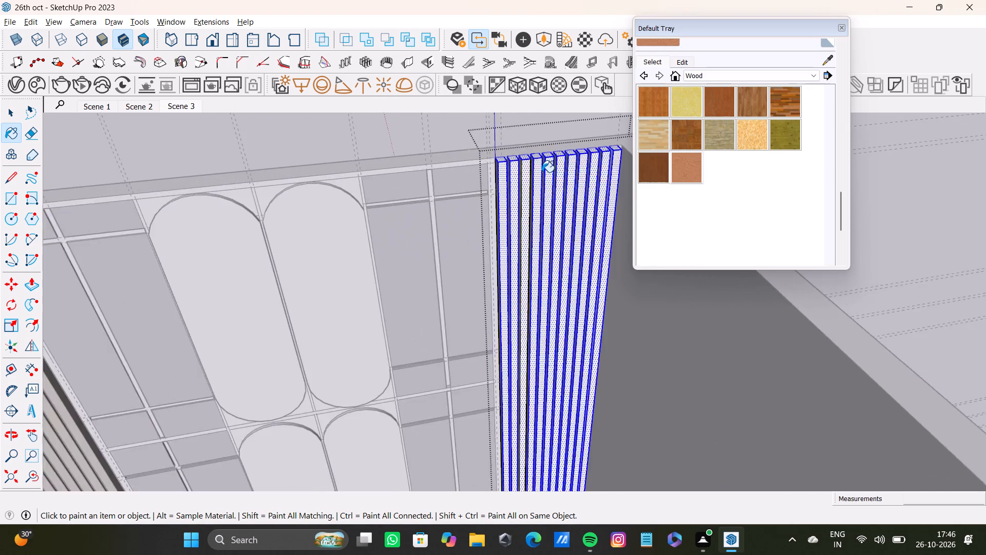
shift+scroll(542, 172, up, 10)
shift+click(503, 153)
shift+scroll(503, 152, down, 9)
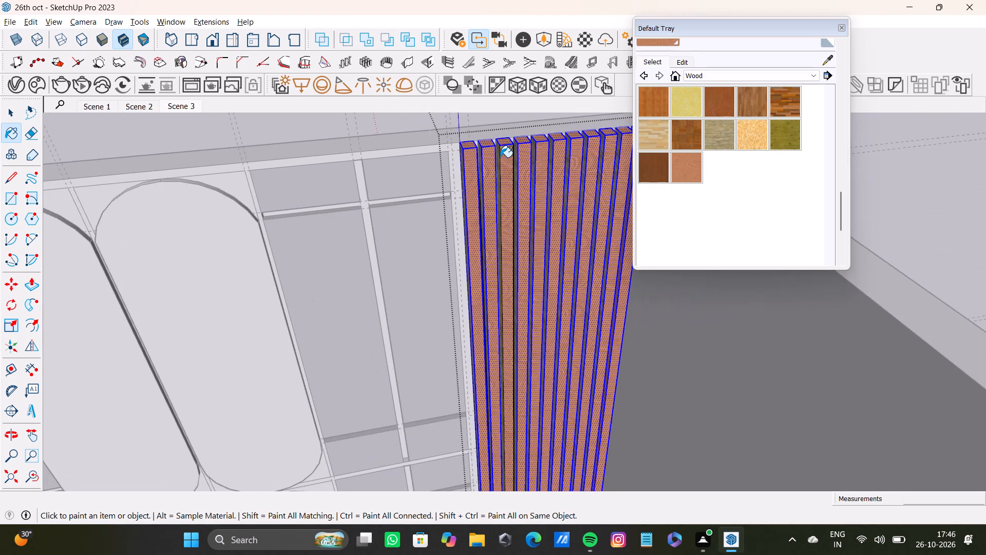
key(space)
Add the panel-facing side faces of the first three slats from the panels to the selection.
scroll(477, 171, up, 5)
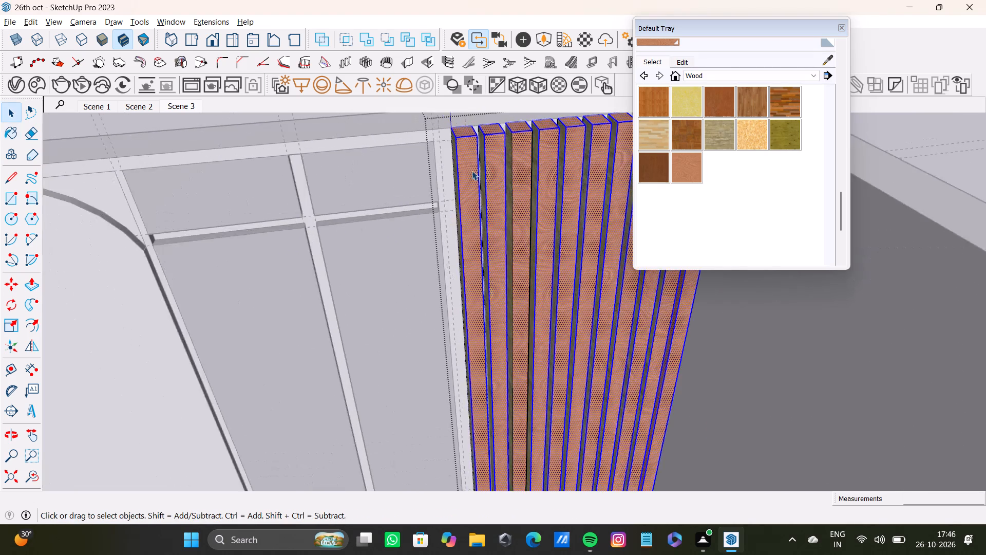
scroll(472, 171, up, 4)
middle_drag(468, 169, 504, 168)
scroll(408, 170, up, 8)
shift+double_click(470, 191)
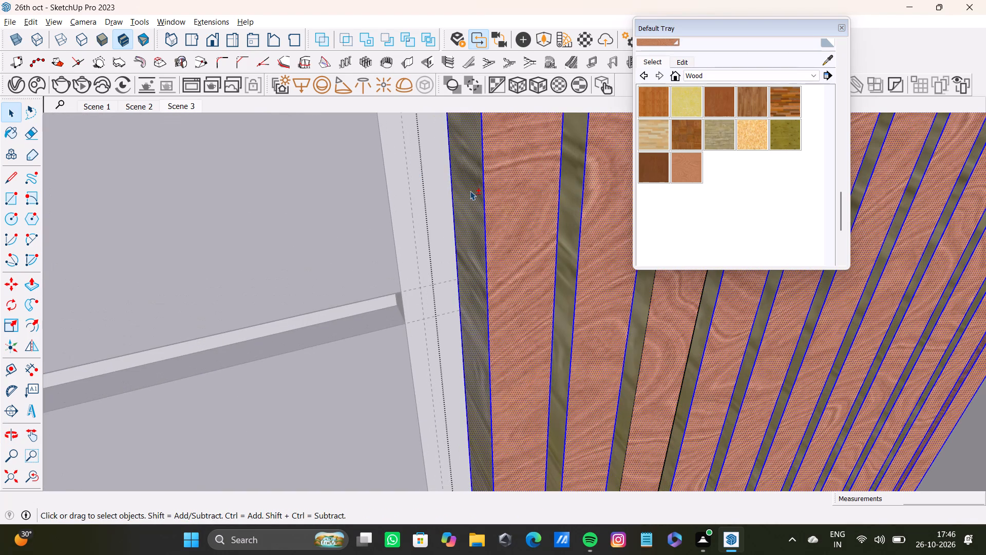
shift+scroll(470, 191, down, 20)
shift+scroll(470, 191, down, 3)
shift+scroll(485, 181, up, 15)
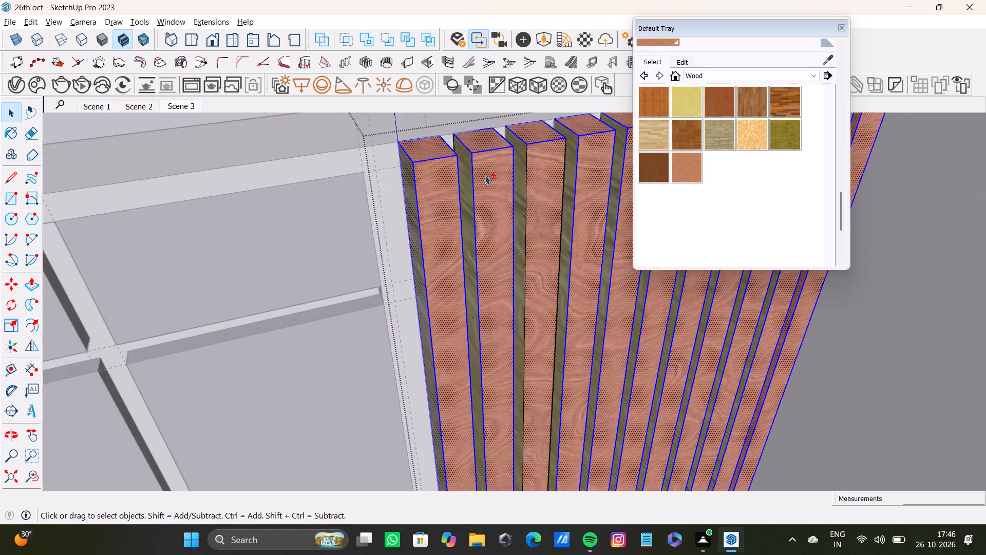
shift+scroll(485, 175, up, 4)
shift+double_click(468, 189)
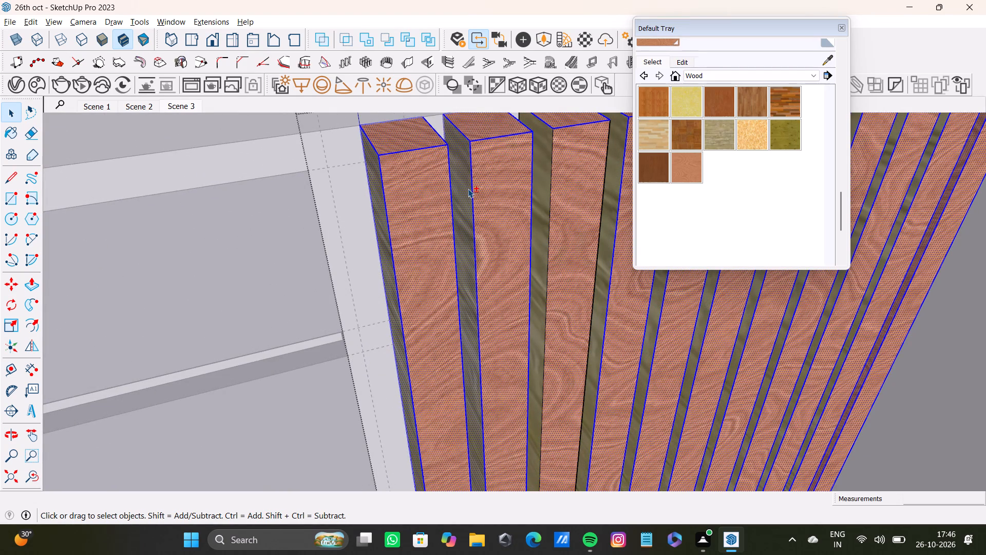
shift+double_click(541, 168)
Add the panel-facing side faces of the fourth, fifth and sixth slats from the panels to the selection.
shift+scroll(558, 176, down, 4)
shift+middle_drag(558, 176, 478, 210)
shift+scroll(530, 199, up, 5)
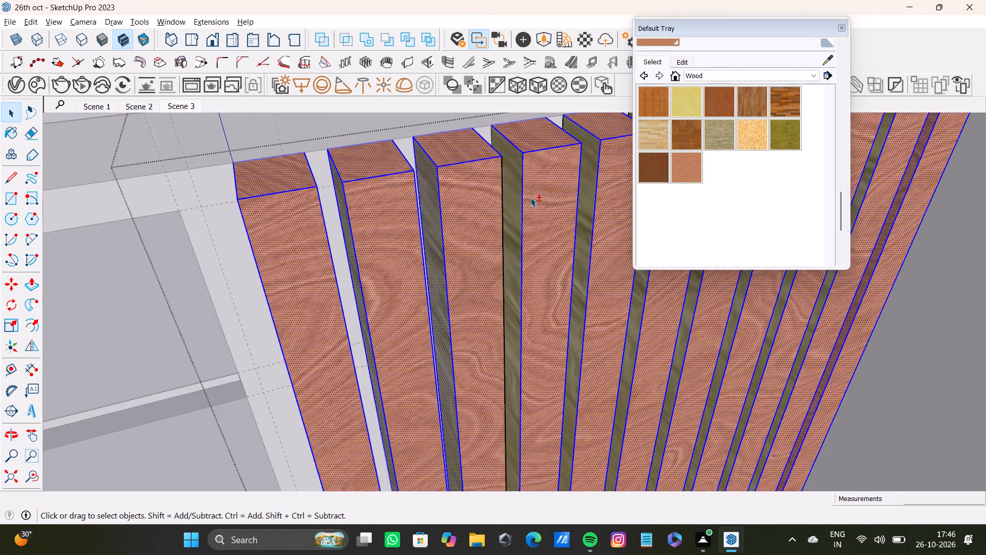
shift+scroll(530, 197, up, 2)
shift+double_click(512, 201)
shift+scroll(512, 201, down, 5)
shift+middle_drag(512, 201, 475, 213)
shift+scroll(517, 197, up, 5)
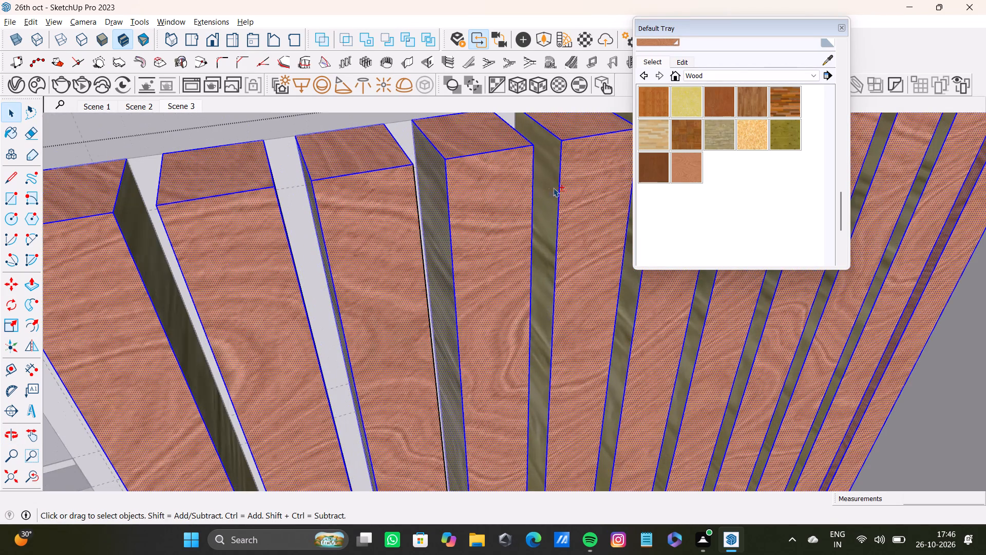
shift+double_click(553, 188)
shift+scroll(553, 188, down, 3)
shift+middle_drag(550, 188, 463, 201)
shift+scroll(488, 189, up, 4)
shift+double_click(562, 175)
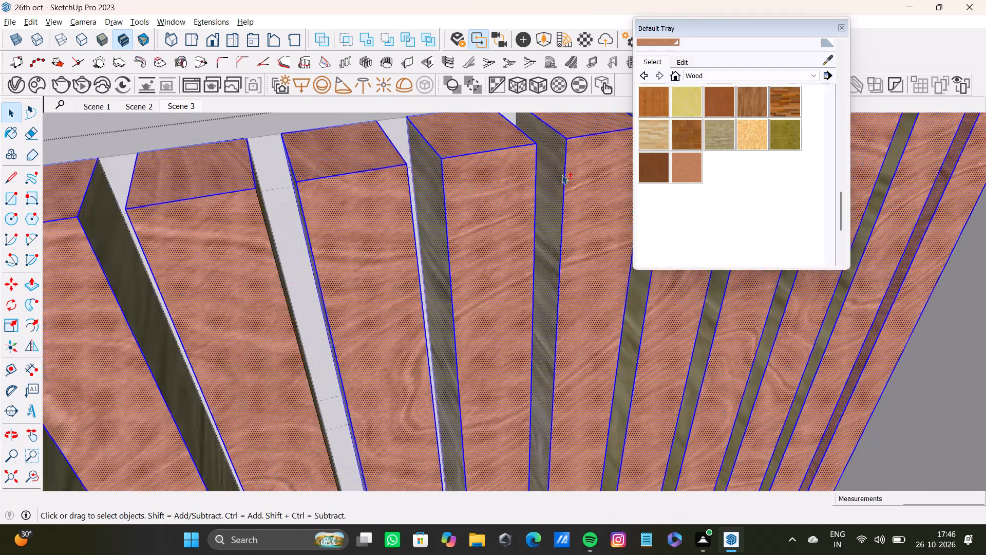
Add the panel-facing side faces of the seventh to tenth slats from the panels to the selection.
shift+scroll(562, 175, down, 4)
shift+middle_drag(562, 175, 476, 193)
shift+scroll(497, 181, up, 5)
shift+double_click(558, 172)
shift+scroll(558, 172, down, 4)
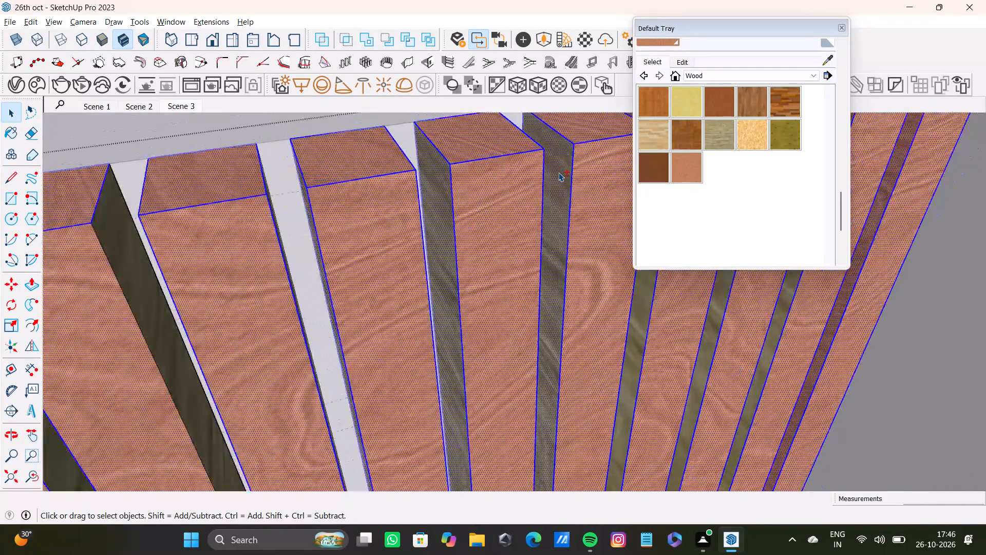
shift+scroll(558, 172, down, 1)
shift+middle_drag(558, 172, 408, 217)
shift+scroll(447, 203, up, 5)
shift+click(495, 193)
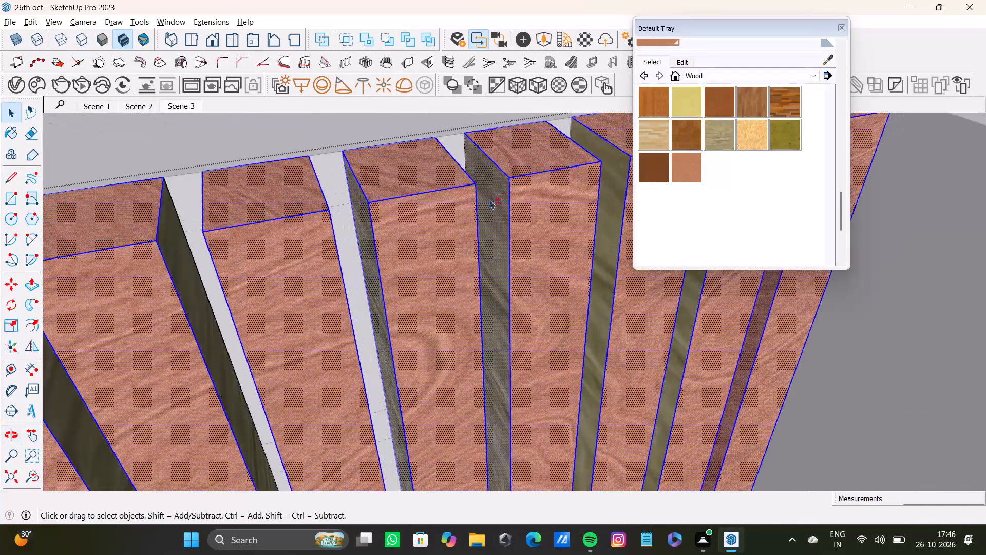
shift+scroll(489, 200, down, 3)
shift+middle_drag(489, 200, 418, 218)
shift+click(506, 206)
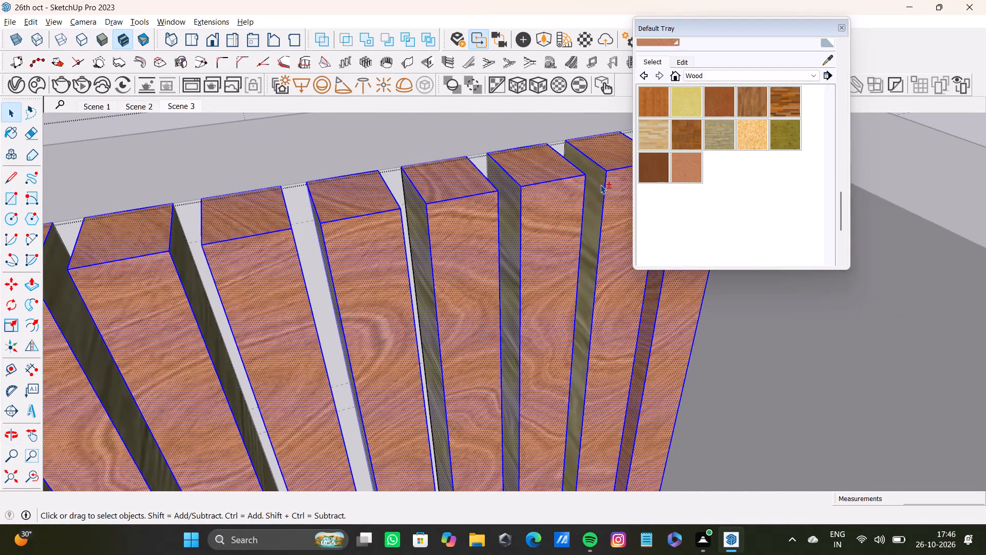
shift+click(600, 185)
Paint the selected slat faces, including their panel-facing sides, with the same light reddish-brown wood.
shift+middle_drag(597, 186, 389, 207)
shift+click(686, 166)
shift+scroll(401, 208, up, 2)
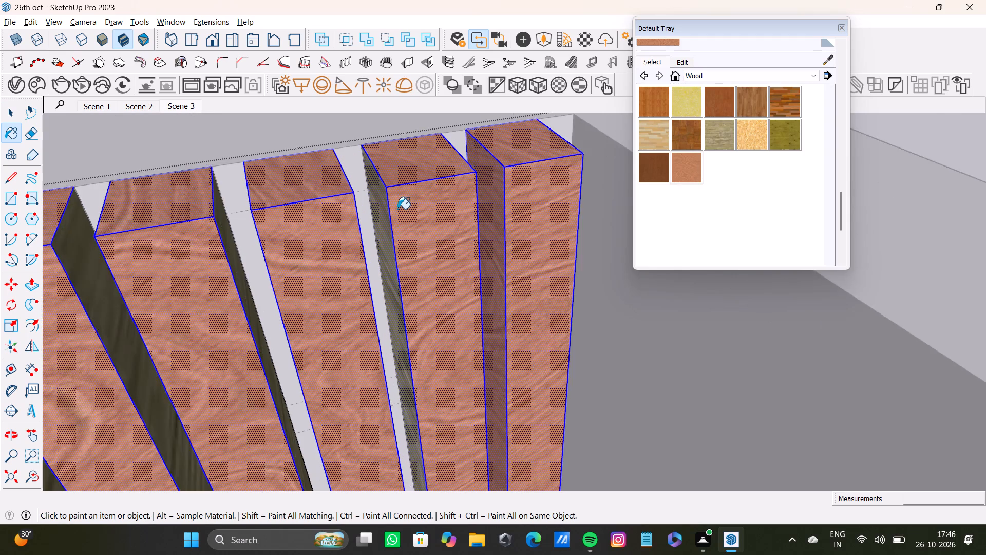
shift+scroll(397, 209, up, 3)
shift+click(385, 215)
Leave the right slat group and clear its selected faces, with the whole back wall in view.
shift+scroll(385, 215, down, 20)
shift+scroll(385, 215, down, 2)
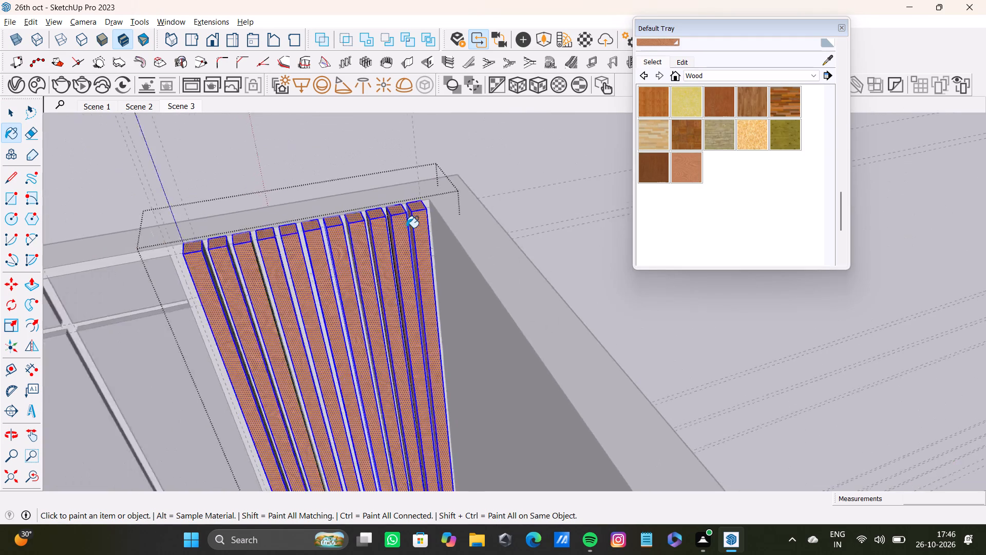
shift+scroll(406, 228, down, 6)
middle_drag(407, 229, 527, 229)
scroll(378, 266, down, 4)
middle_drag(369, 275, 403, 190)
key(space)
click(395, 168)
scroll(394, 176, down, 13)
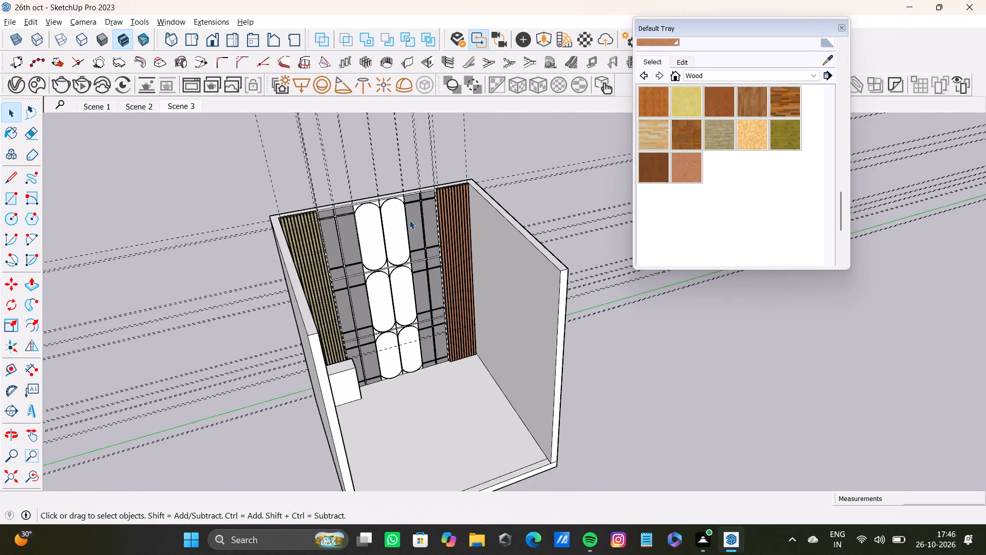
middle_drag(436, 224, 308, 240)
scroll(359, 192, up, 8)
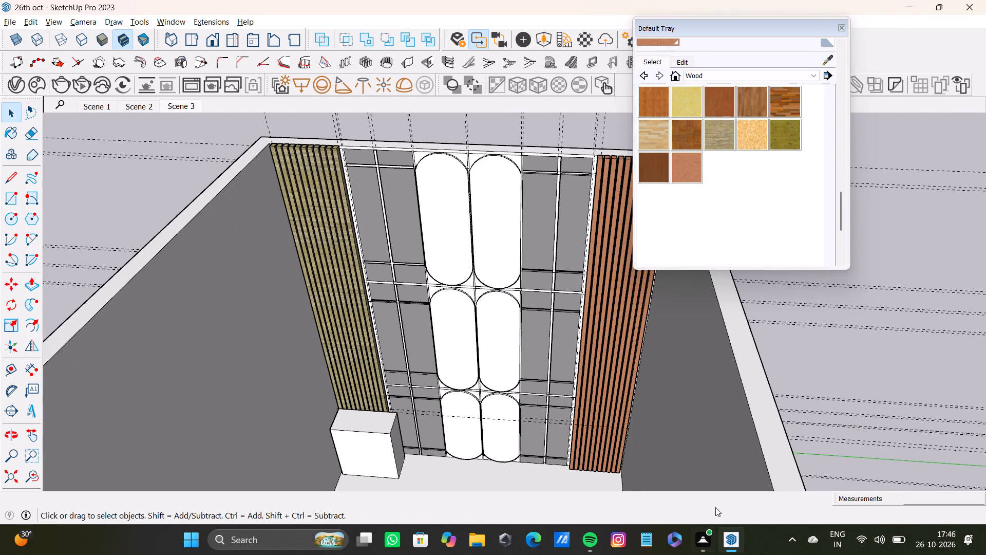
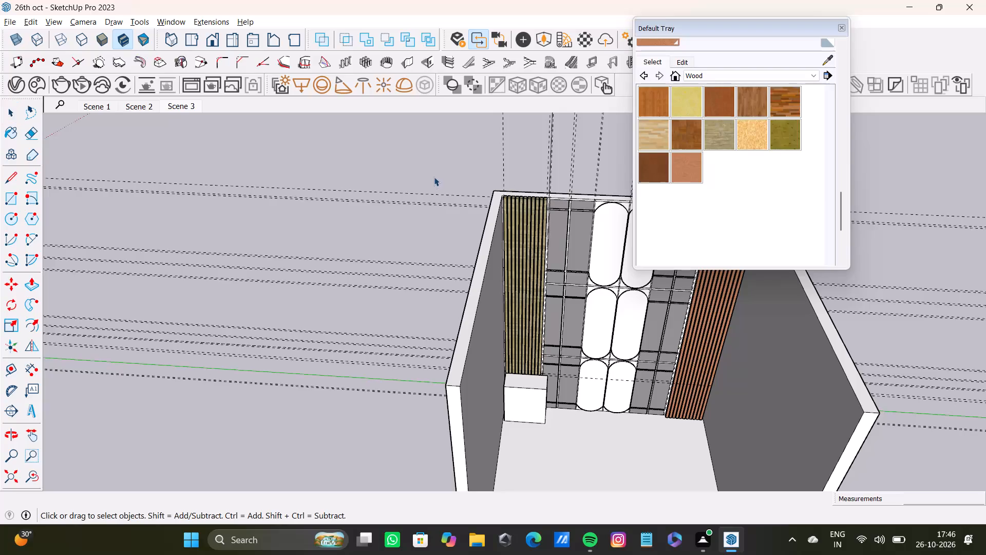
Open the left slat group and select the front, top and both side faces of the slat nearest the panels.
click(434, 176)
scroll(433, 176, down, 8)
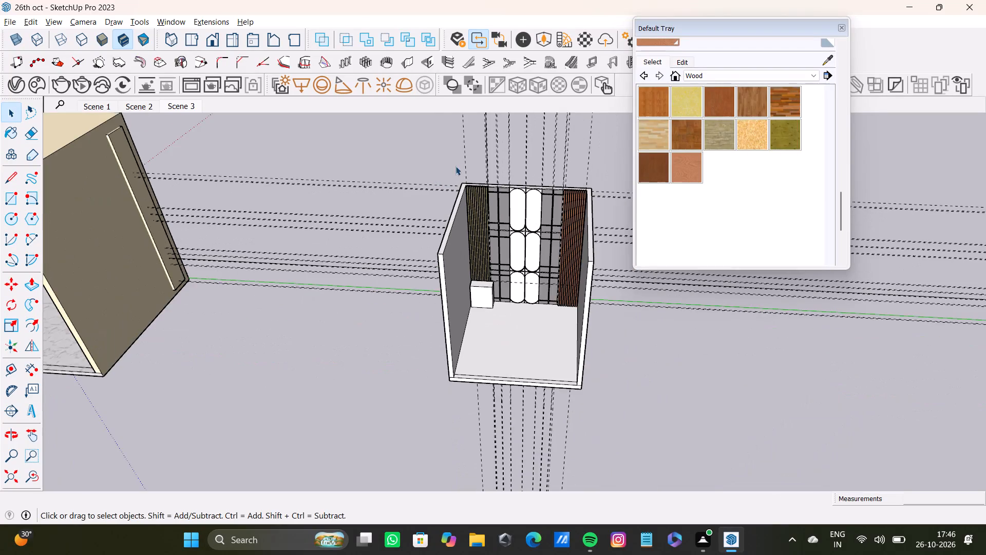
middle_drag(459, 164, 412, 180)
shift+scroll(512, 214, up, 4)
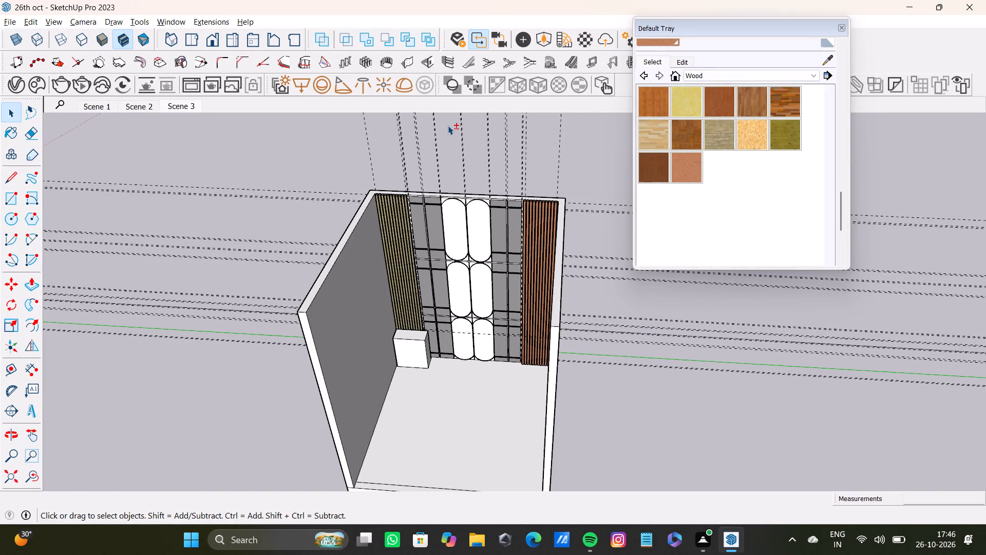
shift+scroll(350, 149, up, 11)
shift+middle_drag(455, 239, 401, 203)
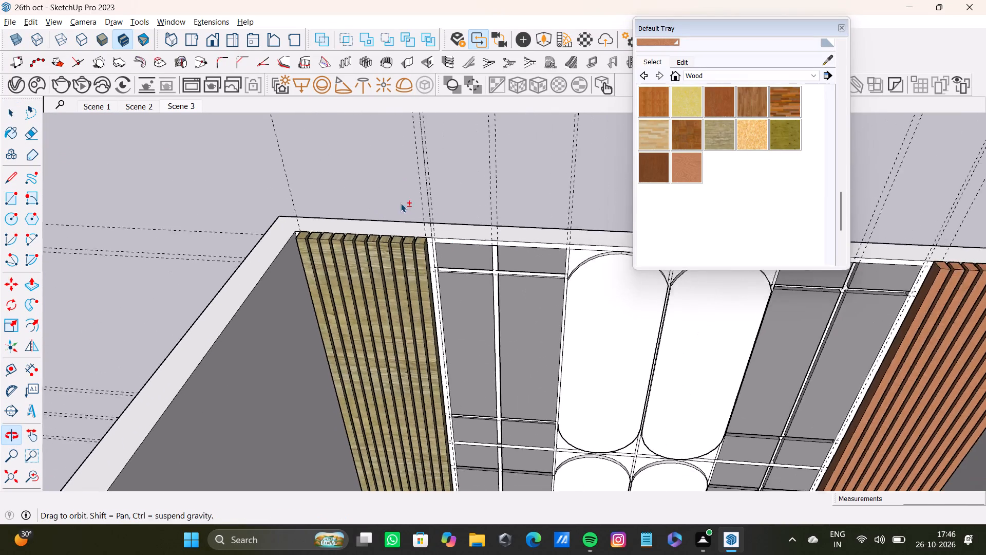
shift+middle_drag(401, 203, 401, 203)
shift+scroll(447, 239, up, 7)
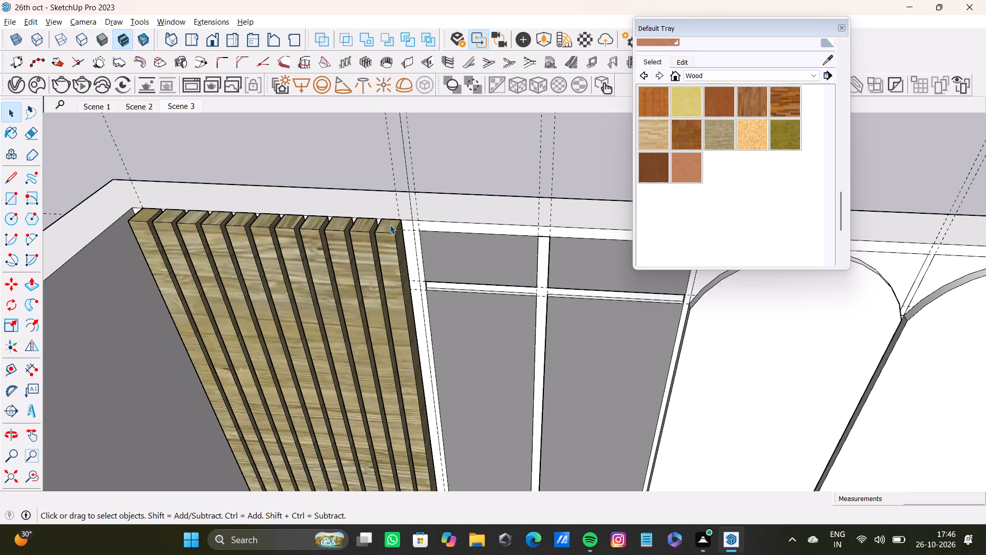
shift+scroll(358, 212, up, 6)
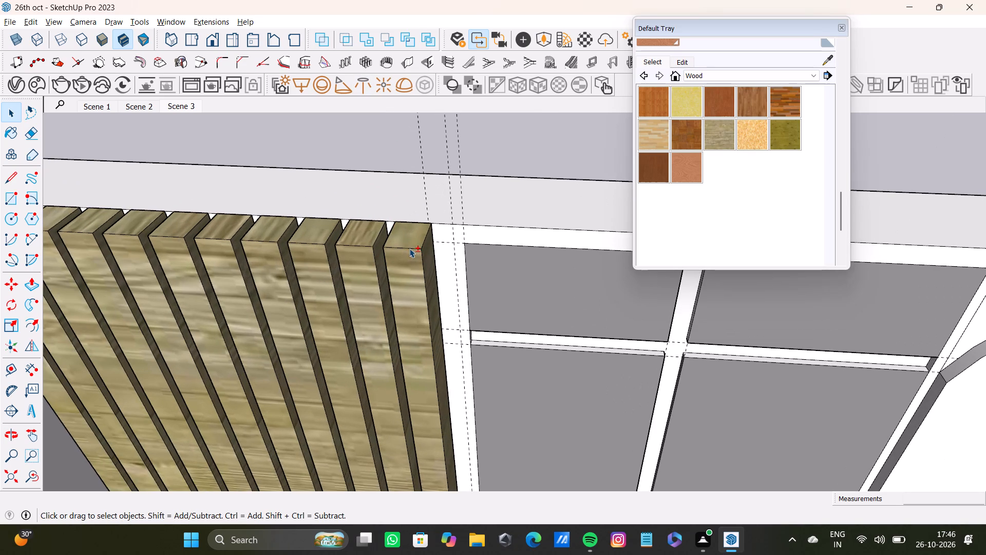
shift+double_click(411, 244)
shift+double_click(412, 260)
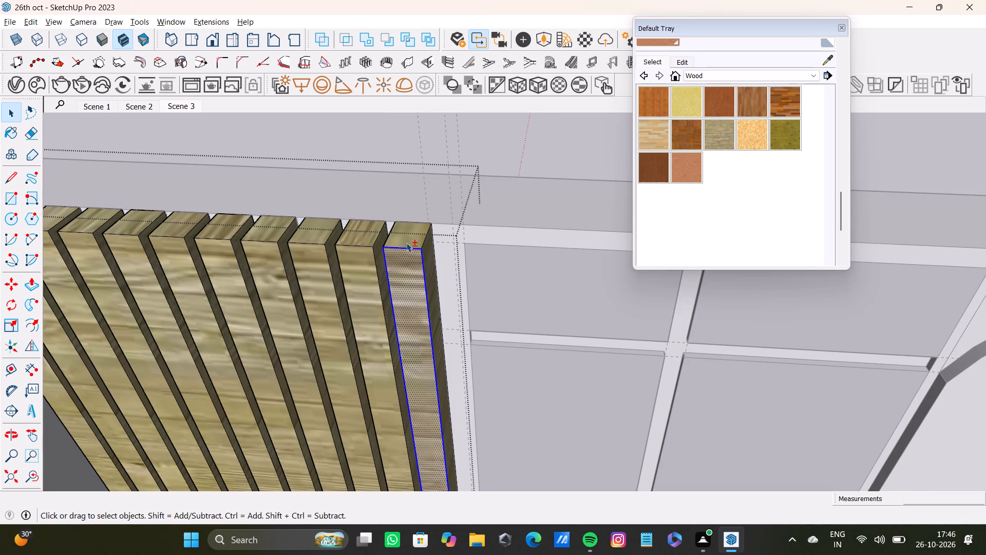
shift+double_click(406, 237)
shift+scroll(413, 243, up, 8)
shift+double_click(441, 268)
shift+scroll(441, 268, down, 3)
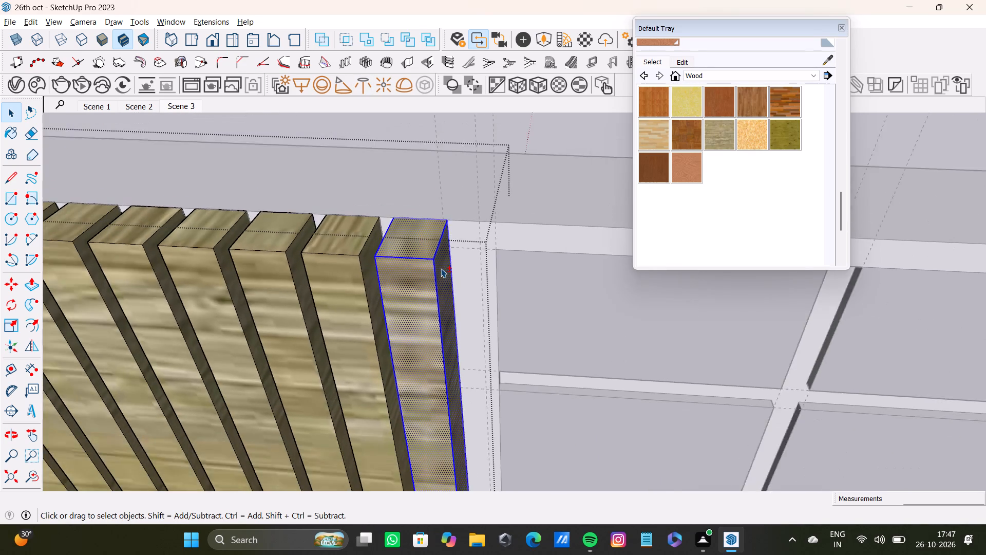
shift+scroll(441, 268, down, 5)
middle_drag(430, 271, 511, 282)
scroll(442, 277, up, 6)
middle_drag(384, 288, 443, 286)
scroll(443, 286, up, 4)
shift+double_click(435, 301)
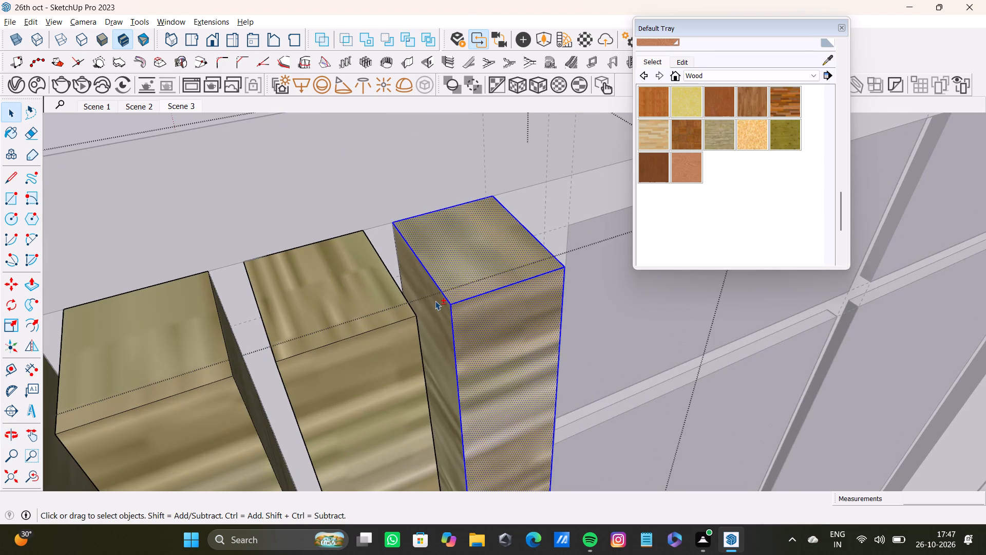
Add the top, front and both side faces of the second slat from the panels to the selection.
shift+double_click(346, 326)
shift+double_click(356, 357)
shift+middle_drag(361, 356, 144, 385)
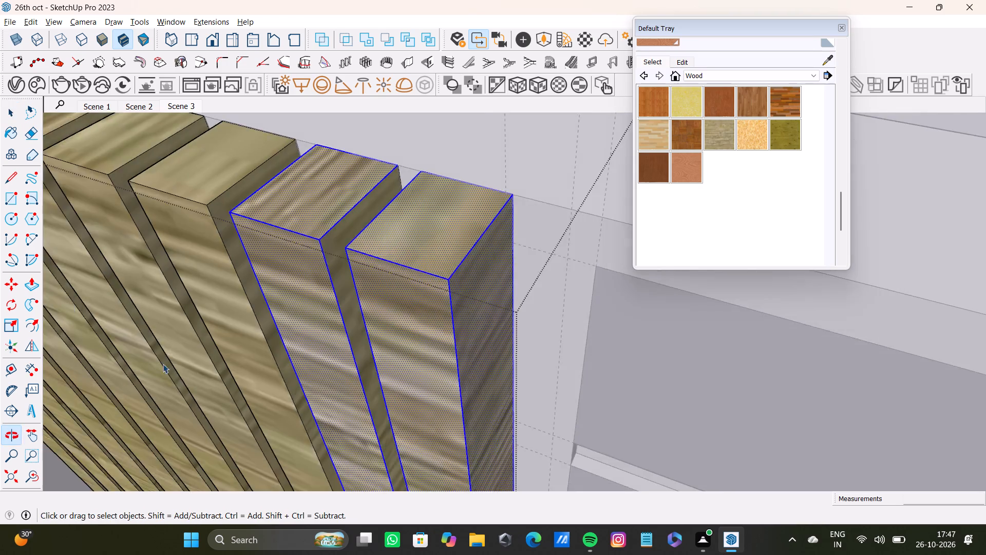
shift+scroll(287, 329, up, 6)
shift+double_click(373, 218)
shift+scroll(340, 239, down, 13)
shift+middle_drag(306, 269, 551, 299)
middle_drag(522, 305, 638, 308)
scroll(499, 290, up, 7)
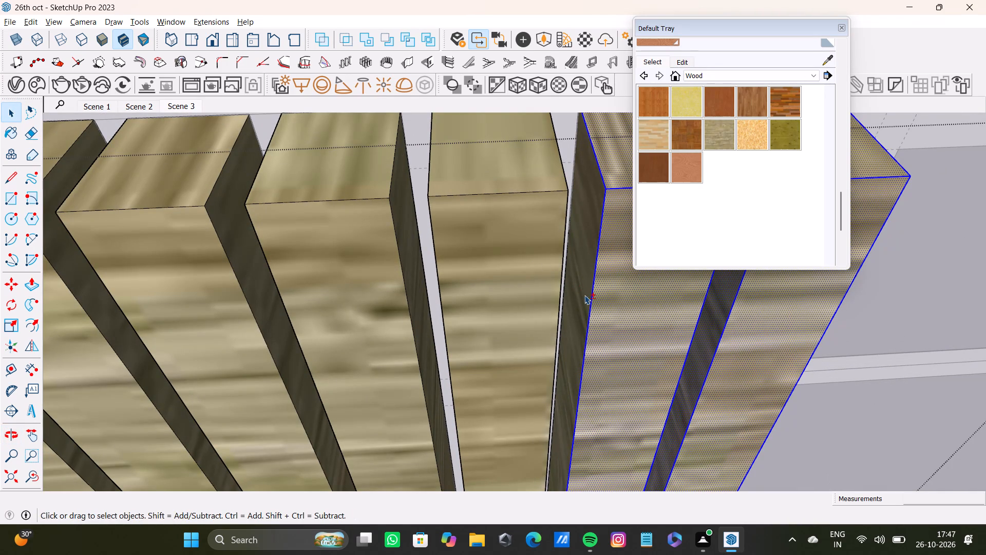
shift+double_click(584, 295)
Add the top, front and both side faces of the third slat from the panels to the selection.
shift+double_click(521, 181)
shift+click(519, 223)
shift+click(519, 223)
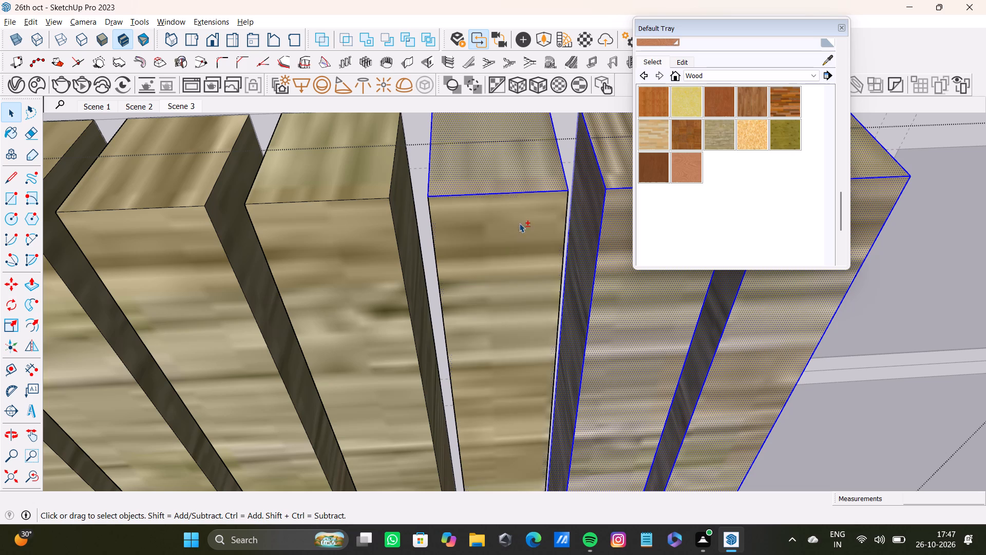
shift+double_click(525, 229)
middle_drag(529, 228, 416, 221)
shift+scroll(504, 197, up, 4)
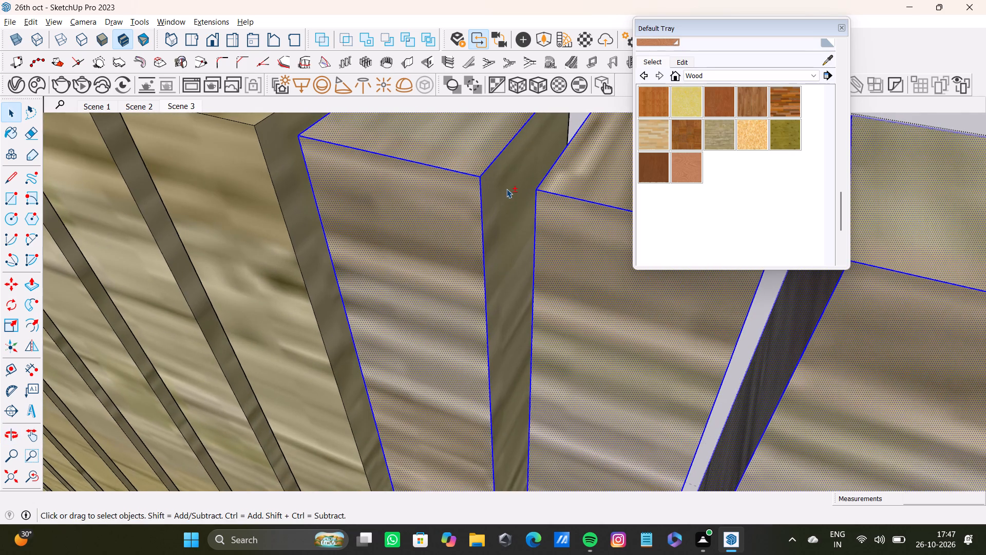
shift+double_click(506, 189)
shift+scroll(426, 239, down, 10)
middle_drag(413, 252, 543, 239)
scroll(430, 236, down, 3)
middle_drag(397, 268, 492, 263)
scroll(465, 271, up, 4)
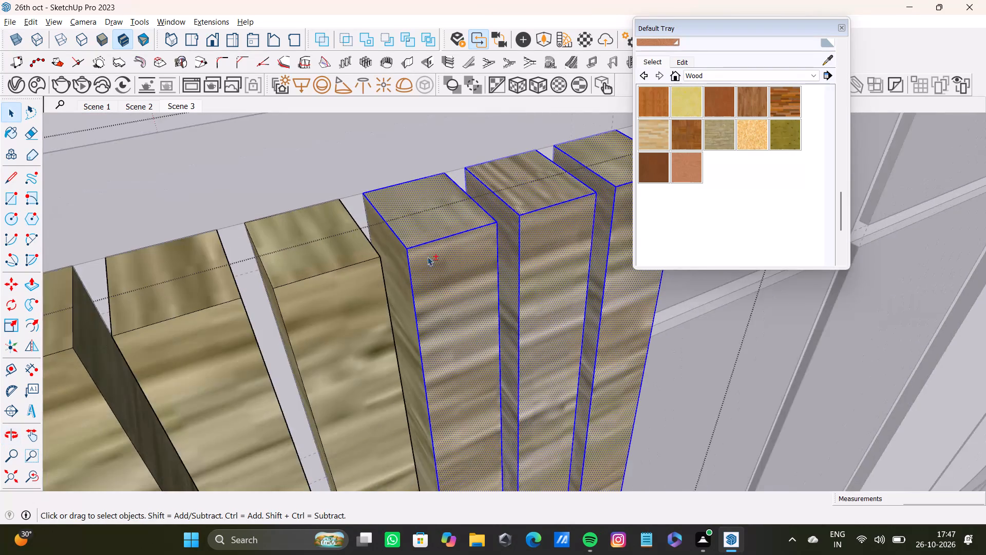
scroll(427, 256, up, 3)
shift+double_click(395, 265)
Add the top, front and both side faces of the fourth slat from the panels to the selection.
shift+double_click(315, 253)
shift+double_click(321, 300)
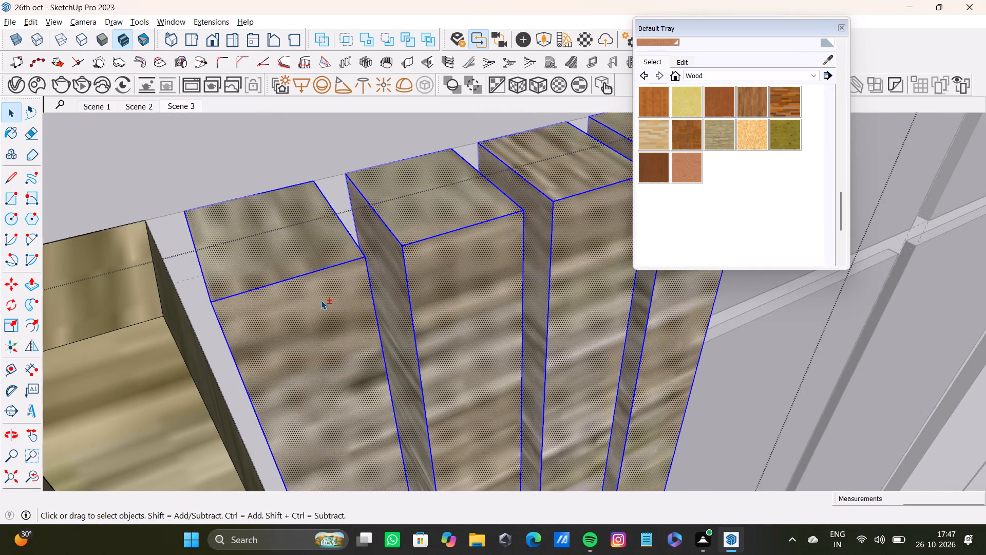
shift+scroll(321, 300, down, 4)
shift+middle_drag(321, 300, 422, 247)
shift+scroll(382, 268, up, 5)
shift+double_click(312, 268)
scroll(314, 269, down, 4)
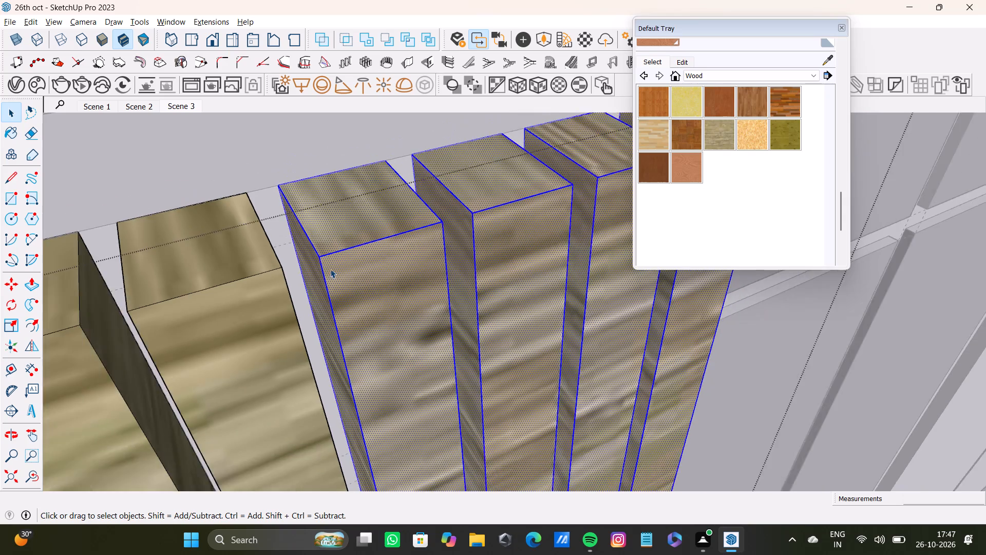
middle_drag(384, 264, 159, 274)
scroll(441, 204, up, 6)
shift+double_click(390, 175)
Add the top, front and panel-facing side faces of the fifth and sixth slats from the panels to the selection.
shift+scroll(386, 179, down, 9)
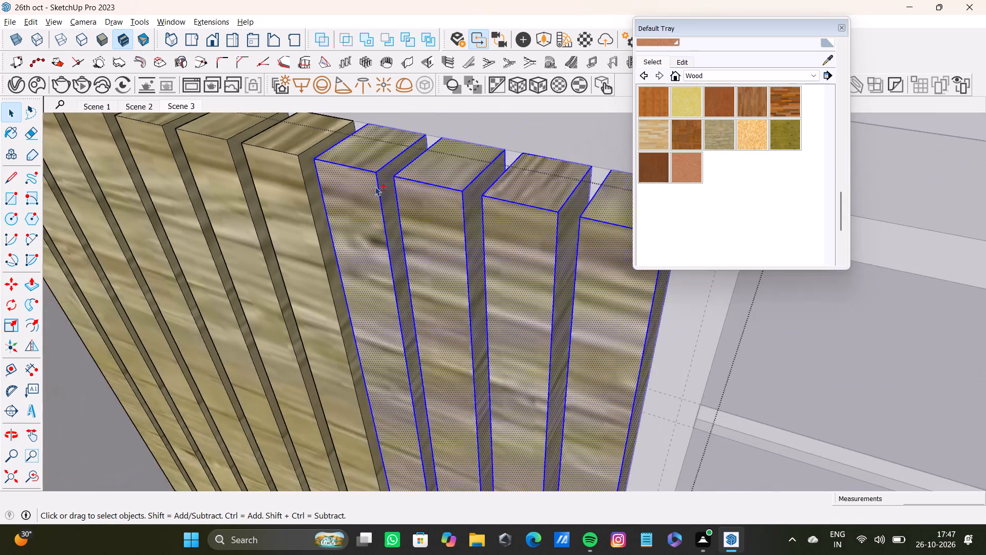
shift+middle_drag(371, 188, 567, 234)
shift+scroll(461, 186, up, 6)
shift+double_click(459, 180)
shift+double_click(446, 238)
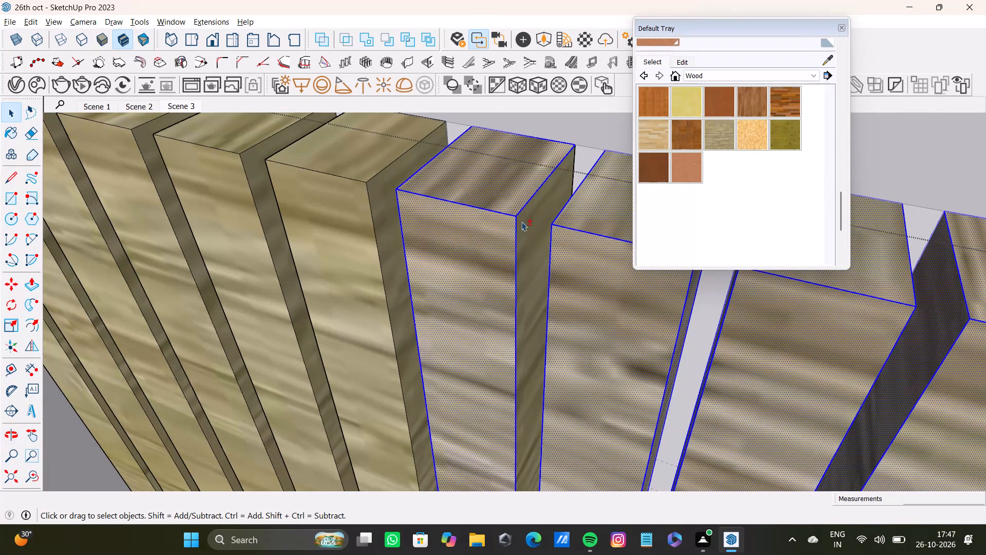
shift+double_click(522, 221)
shift+click(331, 163)
shift+double_click(323, 206)
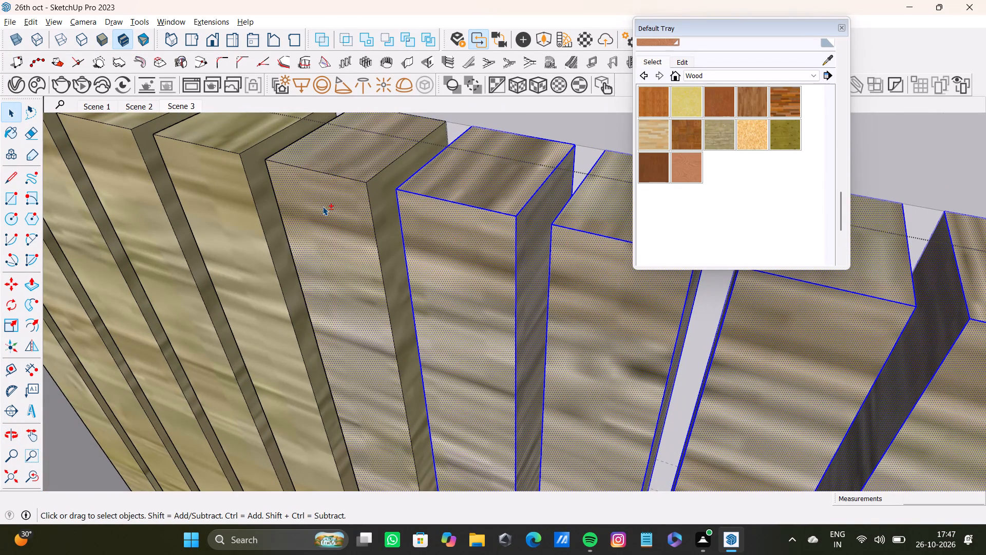
shift+click(348, 149)
shift+double_click(376, 187)
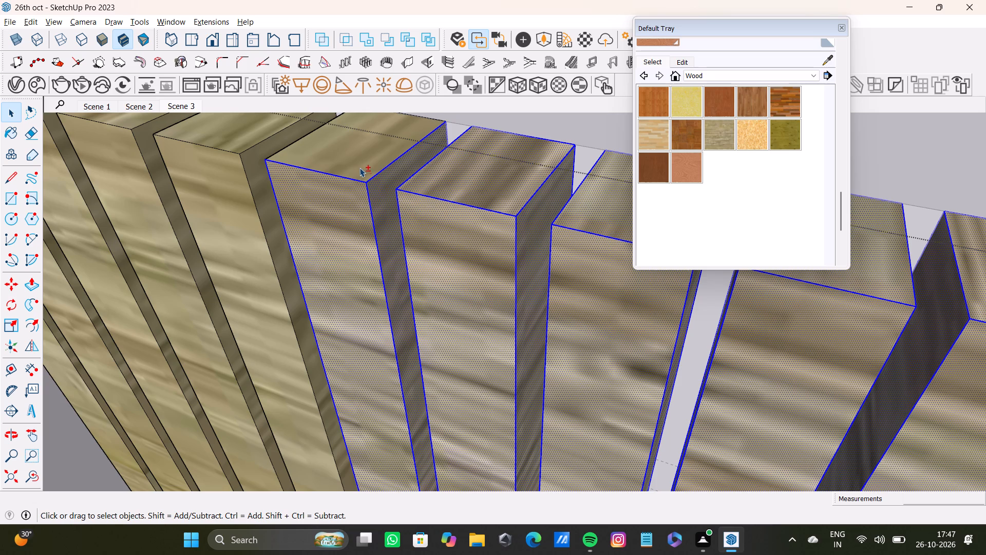
shift+double_click(359, 165)
Add the side faces turned away from the panels on the fifth and sixth slats to the selection.
shift+scroll(358, 165, down, 5)
middle_drag(339, 188, 496, 202)
scroll(432, 236, down, 4)
middle_drag(323, 275, 459, 190)
shift+scroll(431, 230, up, 3)
shift+double_click(426, 234)
shift+double_click(323, 247)
Add the top, front and both side faces of the seventh slat from the panels to the selection.
shift+scroll(323, 247, down, 4)
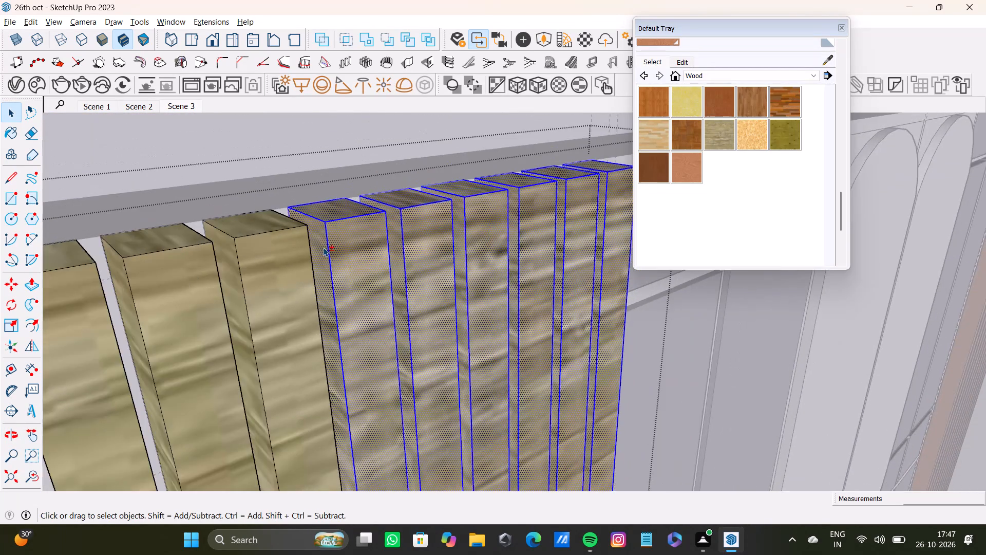
shift+middle_drag(323, 247, 515, 227)
shift+scroll(499, 223, up, 2)
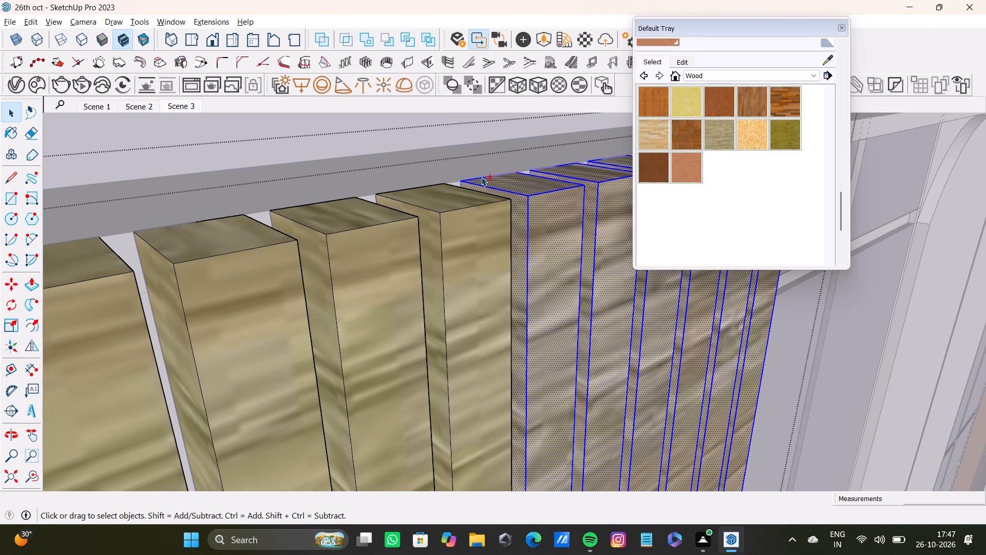
shift+double_click(460, 199)
shift+double_click(454, 237)
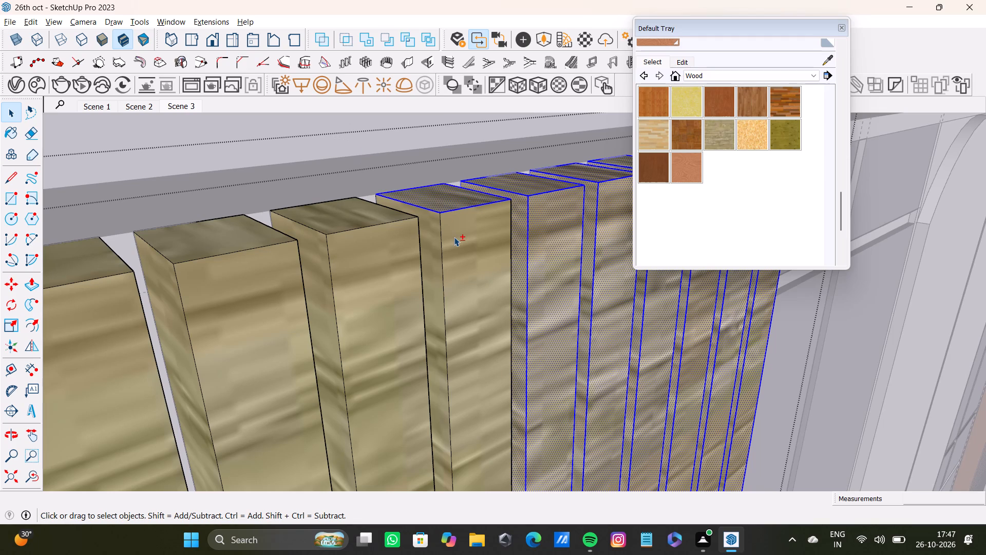
shift+click(430, 249)
shift+scroll(430, 249, down, 4)
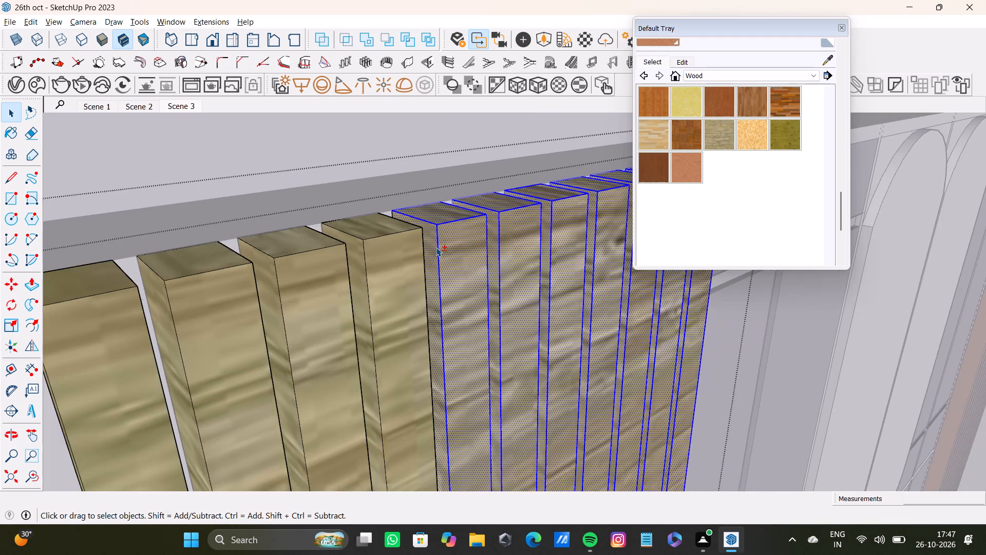
middle_drag(500, 243, 256, 251)
shift+scroll(369, 244, up, 7)
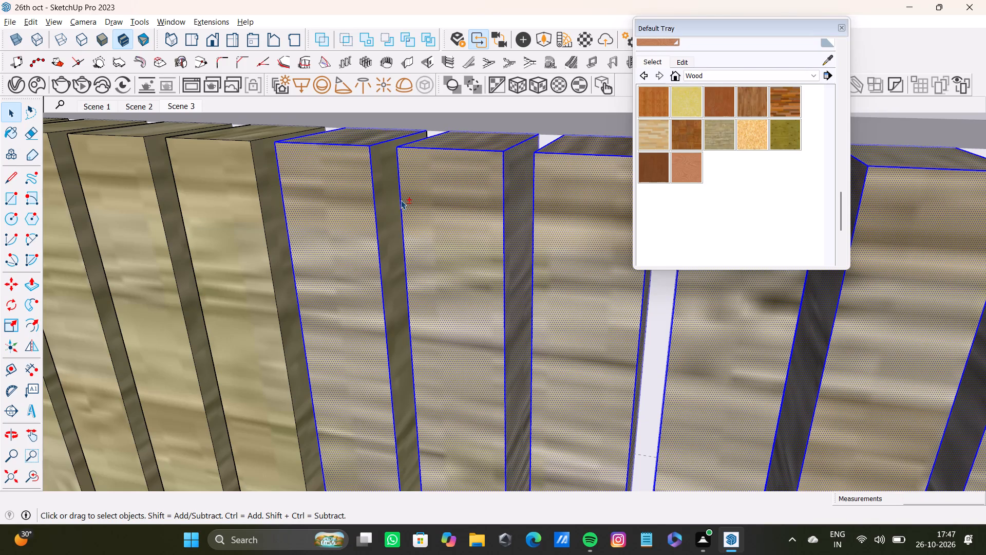
shift+scroll(378, 199, up, 3)
shift+double_click(378, 199)
Add the top, front and panel-facing side faces of the eighth and ninth slats from the panels to the selection.
shift+scroll(375, 201, down, 7)
shift+scroll(256, 163, up, 9)
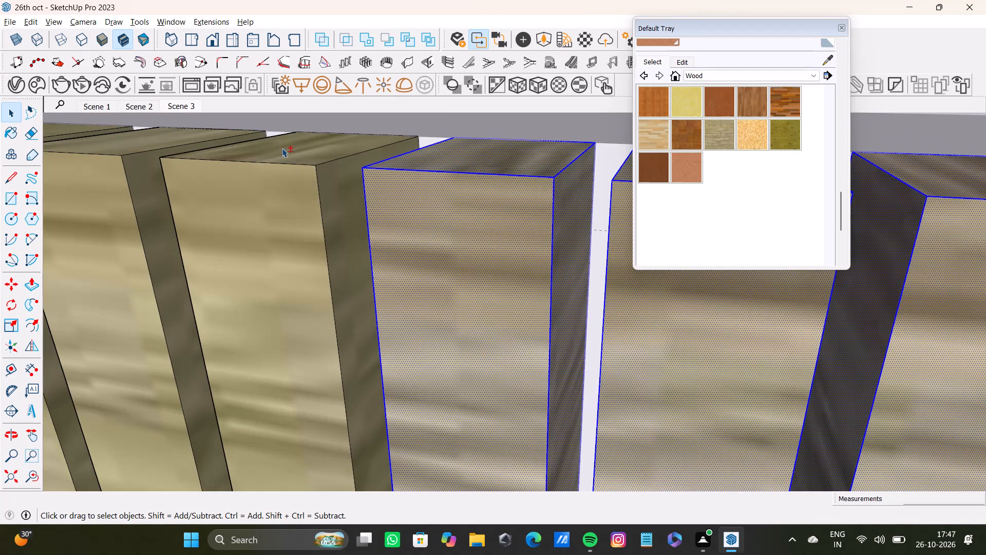
shift+double_click(282, 148)
shift+double_click(282, 206)
shift+double_click(332, 199)
shift+scroll(295, 207, down, 5)
shift+middle_drag(256, 217, 324, 217)
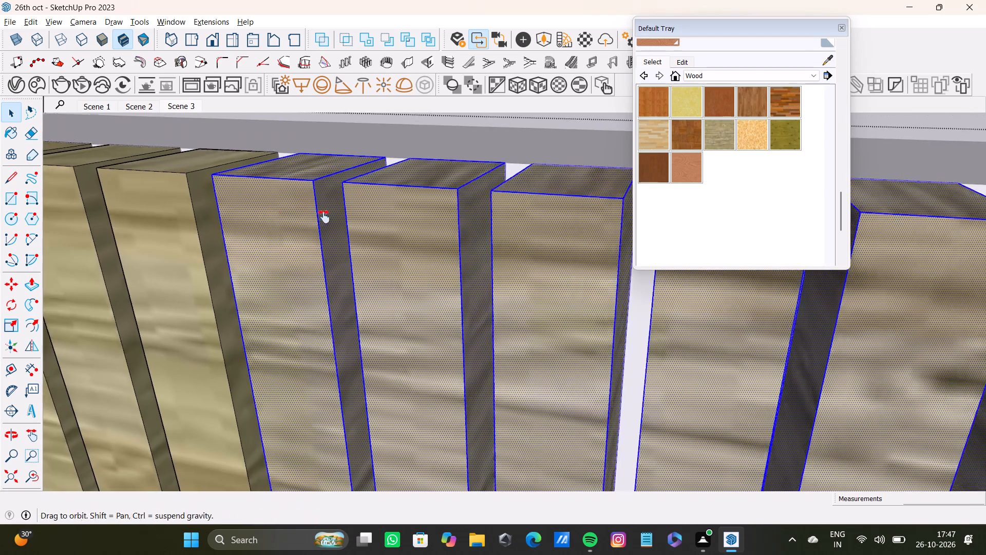
shift+middle_drag(324, 217, 351, 216)
shift+scroll(310, 195, up, 8)
shift+double_click(264, 150)
shift+double_click(270, 177)
shift+double_click(210, 200)
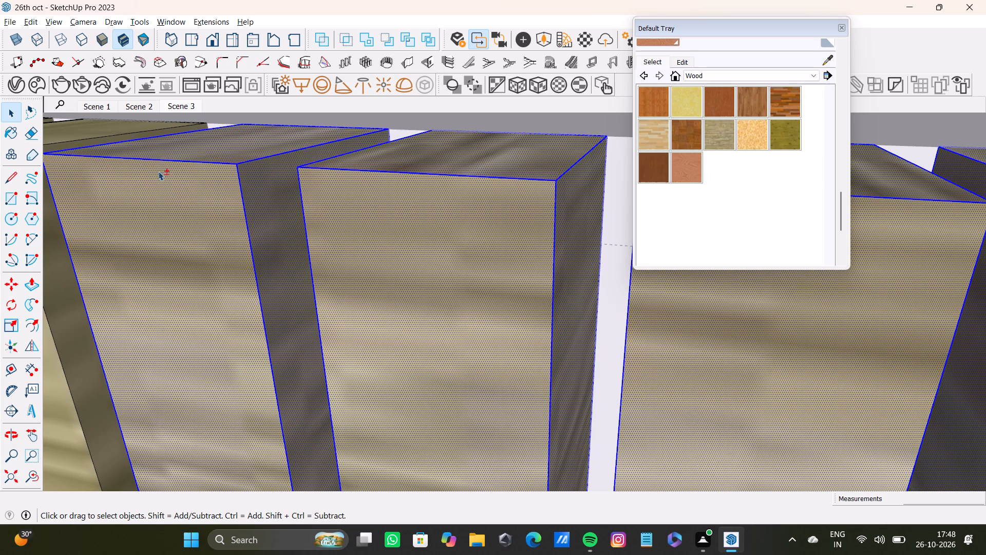
Add the top, front and both side faces of the second-to-last slat before the side wall to the selection.
shift+scroll(224, 159, down, 20)
shift+scroll(224, 159, down, 11)
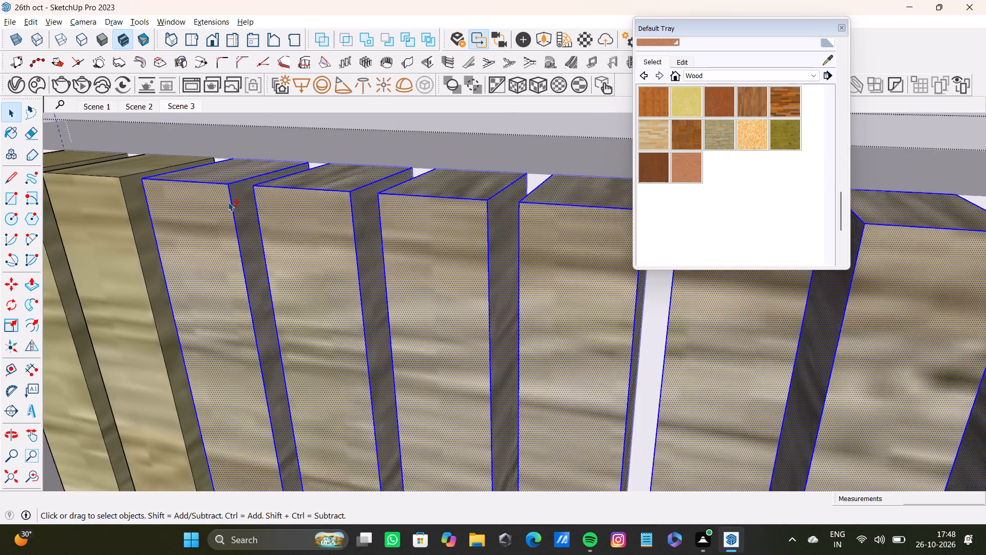
shift+scroll(228, 202, down, 5)
shift+middle_drag(211, 207, 505, 234)
shift+scroll(450, 229, up, 8)
shift+double_click(419, 174)
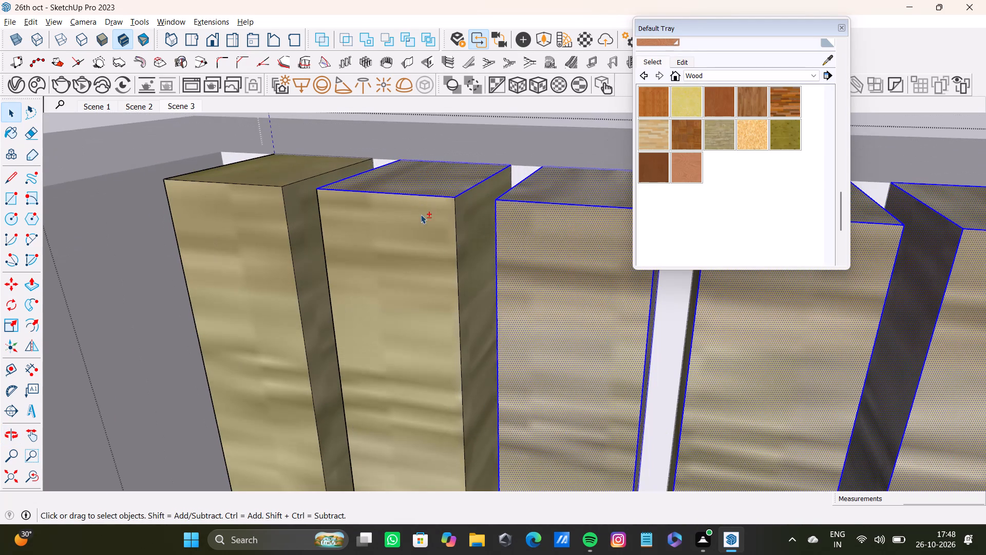
shift+double_click(421, 217)
shift+double_click(473, 215)
shift+scroll(474, 216, down, 4)
shift+middle_drag(419, 242, 587, 258)
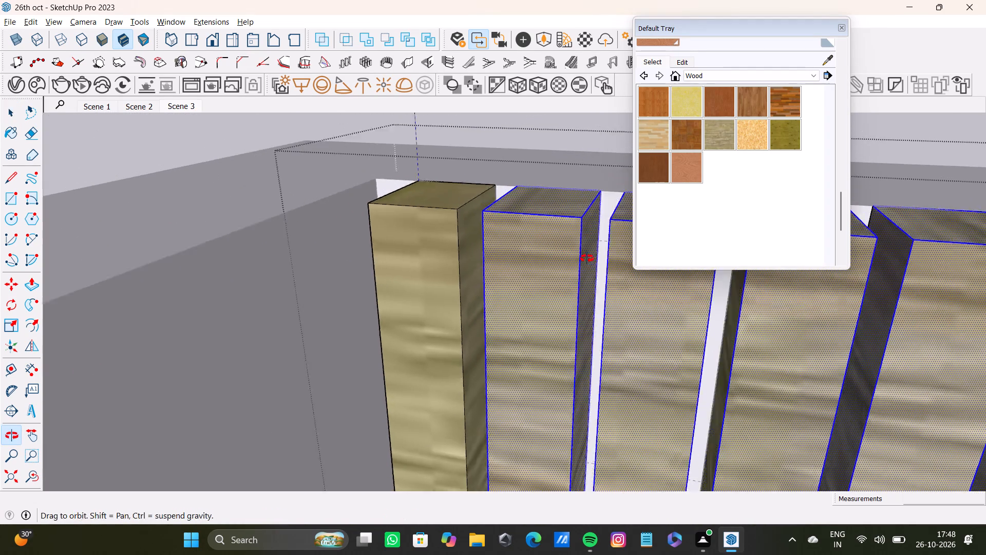
shift+middle_drag(587, 258, 607, 258)
middle_drag(439, 238, 563, 251)
scroll(556, 247, up, 7)
shift+double_click(529, 220)
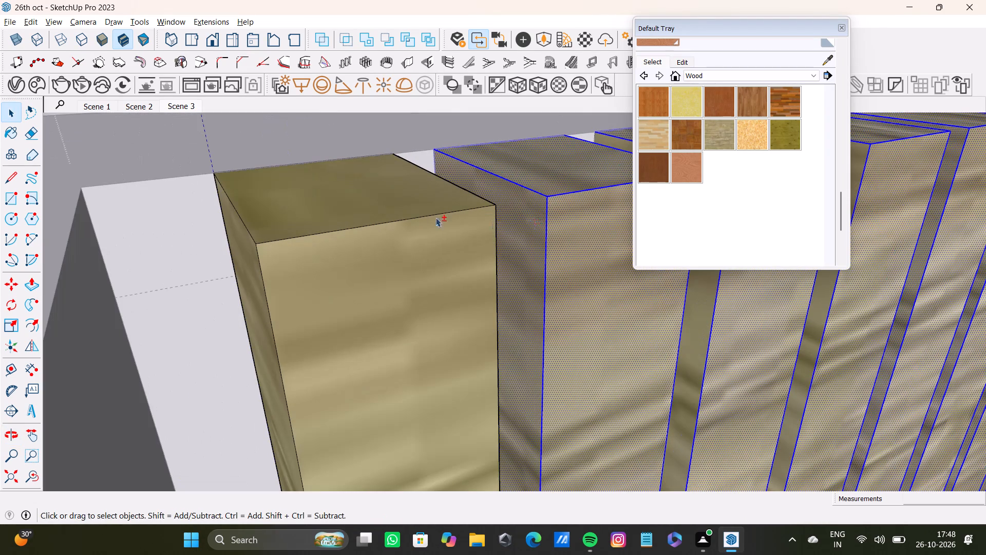
Add the top, front and both side faces of the last slat beside the side wall to the selection.
shift+double_click(432, 204)
shift+double_click(431, 229)
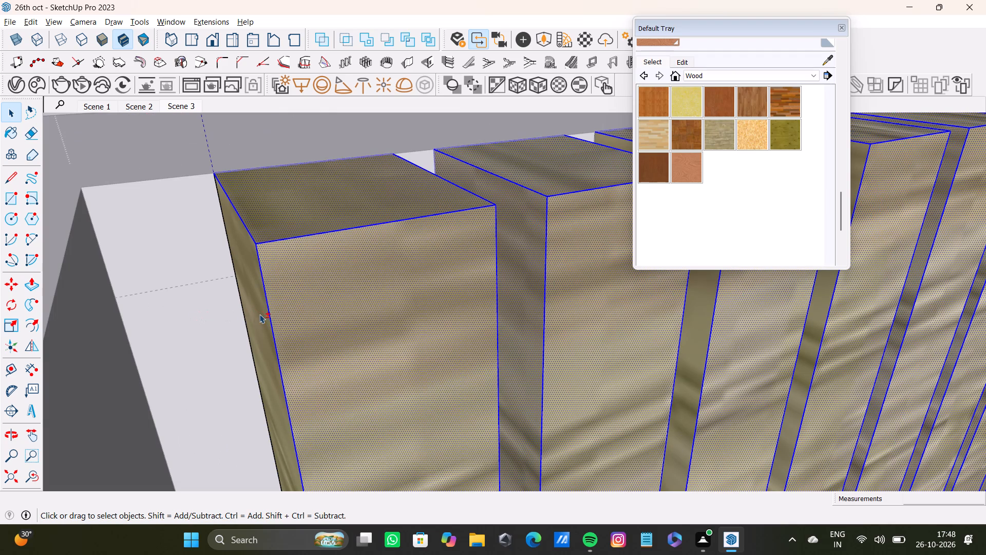
shift+double_click(259, 314)
shift+scroll(260, 311, down, 9)
middle_drag(329, 300, 185, 300)
scroll(340, 258, up, 7)
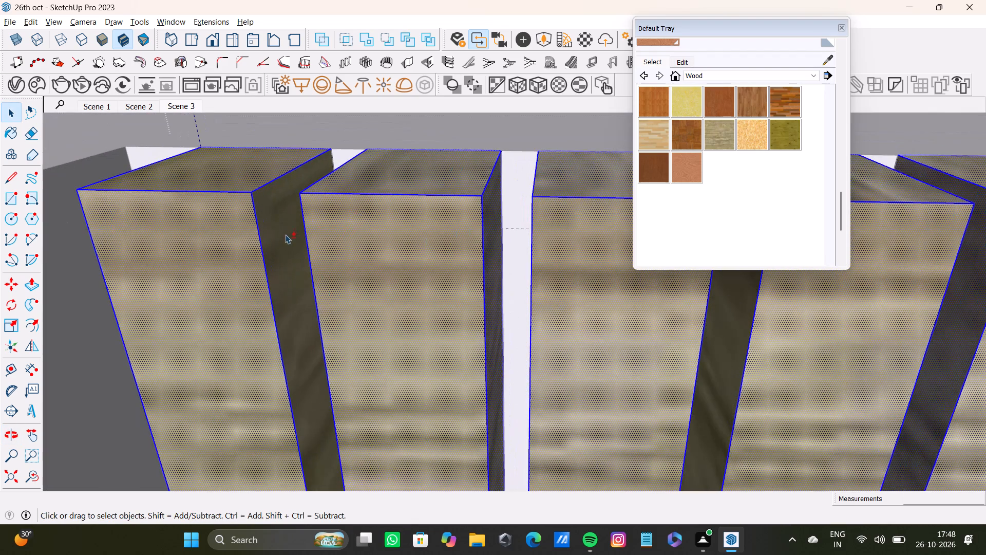
shift+double_click(285, 234)
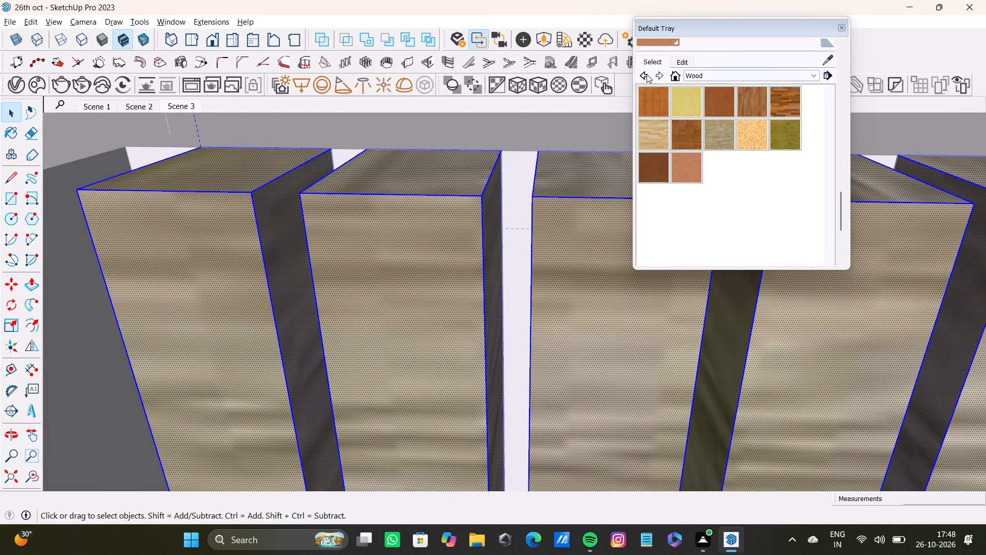
Paint the selected faces of the left slats with the current light reddish-brown wood material.
shift+click(661, 43)
shift+click(440, 187)
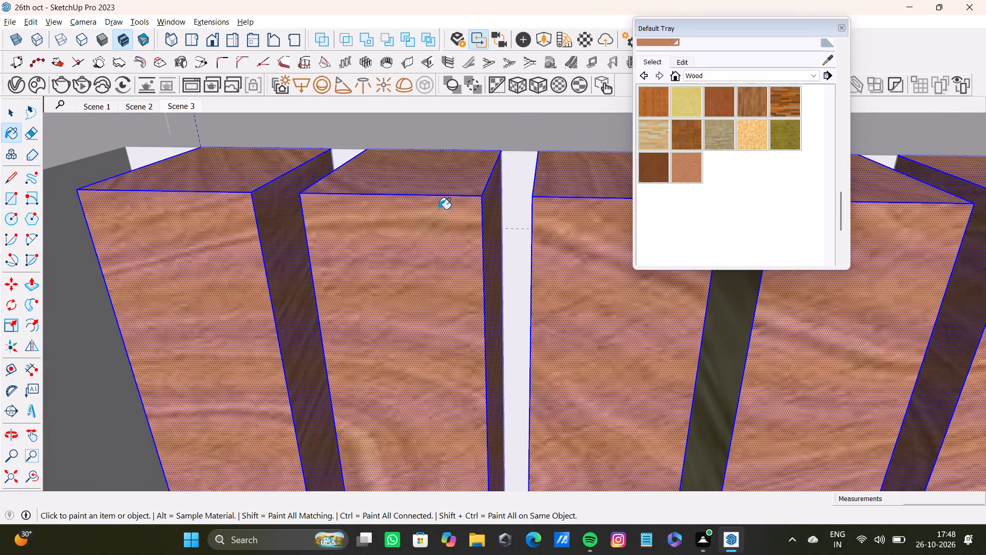
Paint all matching olive-coloured side faces of the left slats with the light reddish-brown wood and close the slat group.
shift+scroll(442, 212, down, 14)
shift+scroll(442, 213, up, 2)
shift+scroll(442, 213, down, 4)
middle_drag(549, 235, 659, 246)
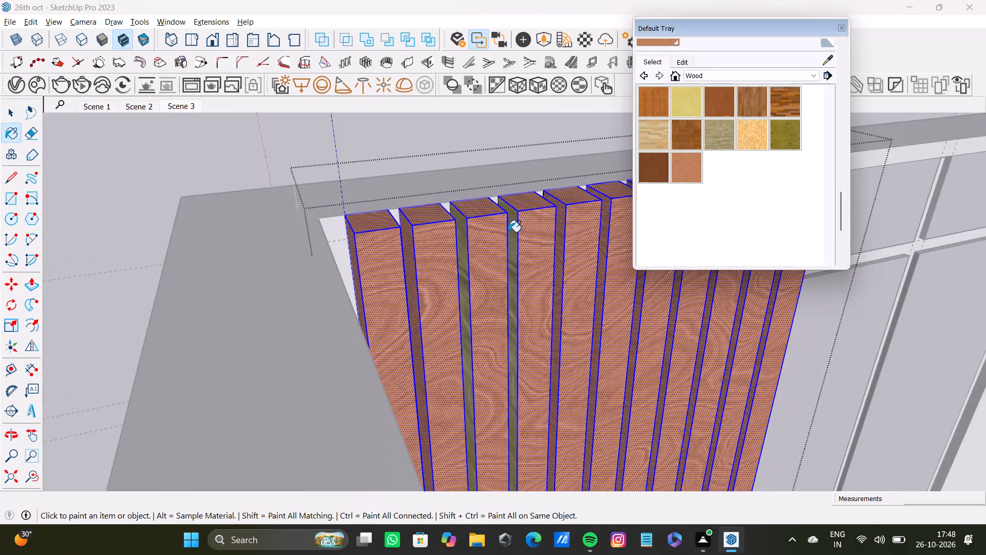
shift+scroll(508, 232, up, 8)
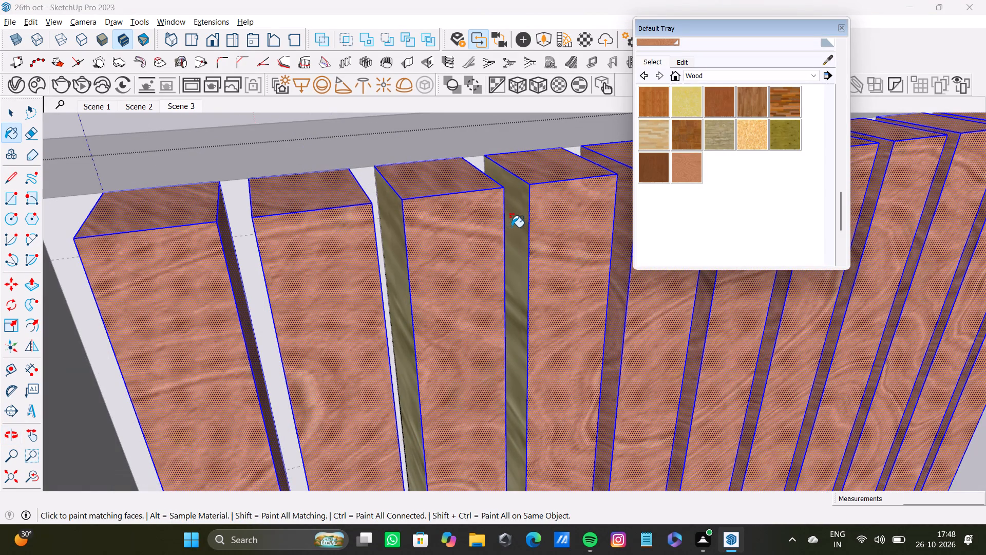
shift+scroll(511, 227, up, 3)
shift+click(523, 223)
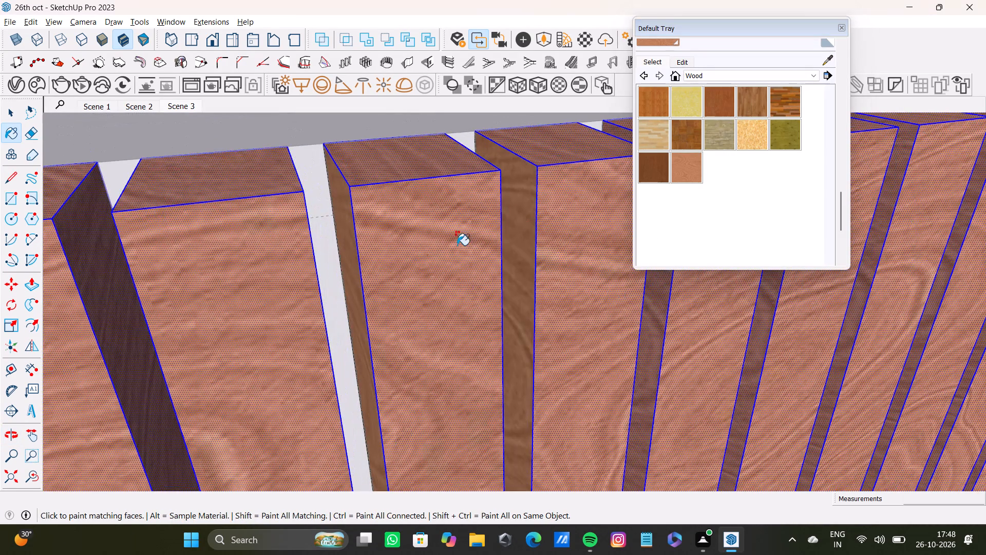
shift+scroll(373, 280, down, 19)
middle_drag(380, 275, 546, 281)
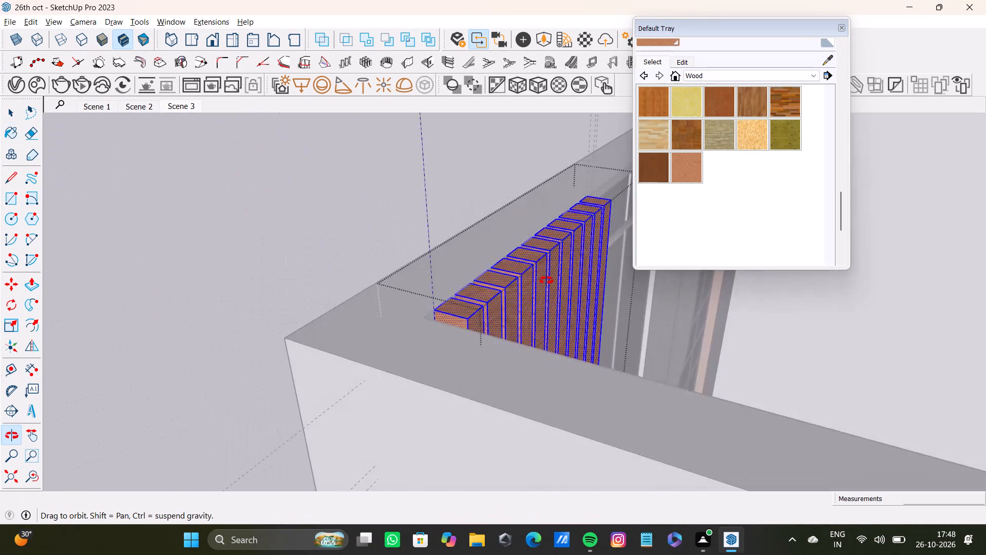
middle_drag(546, 281, 323, 281)
scroll(336, 273, down, 9)
shift+middle_drag(395, 269, 312, 267)
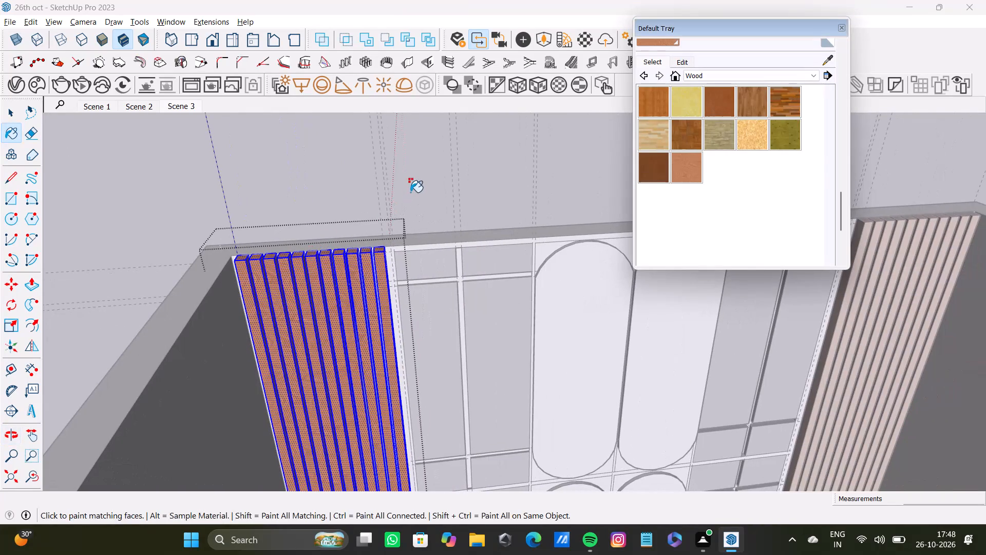
key(space)
click(420, 175)
Select the front face of the upper-left rounded panel together with both curved edge faces along its top.
scroll(431, 187, down, 10)
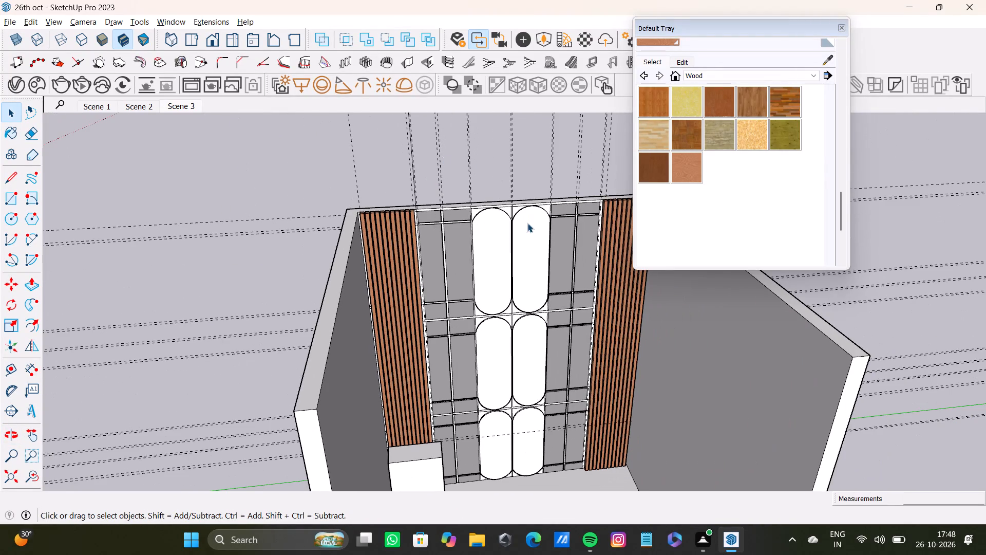
middle_drag(512, 246, 430, 251)
shift+scroll(508, 215, up, 6)
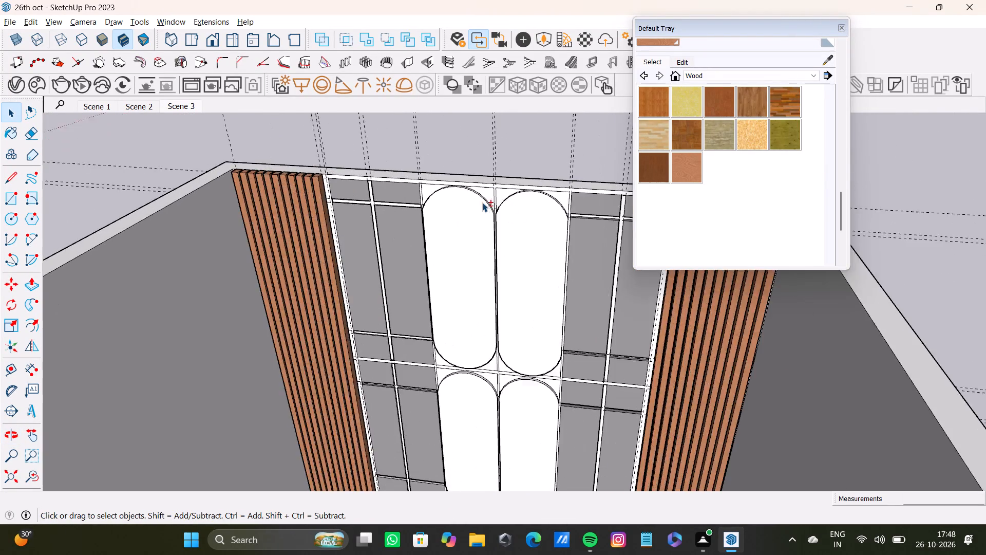
shift+scroll(482, 202, up, 4)
shift+double_click(476, 206)
shift+scroll(479, 205, up, 14)
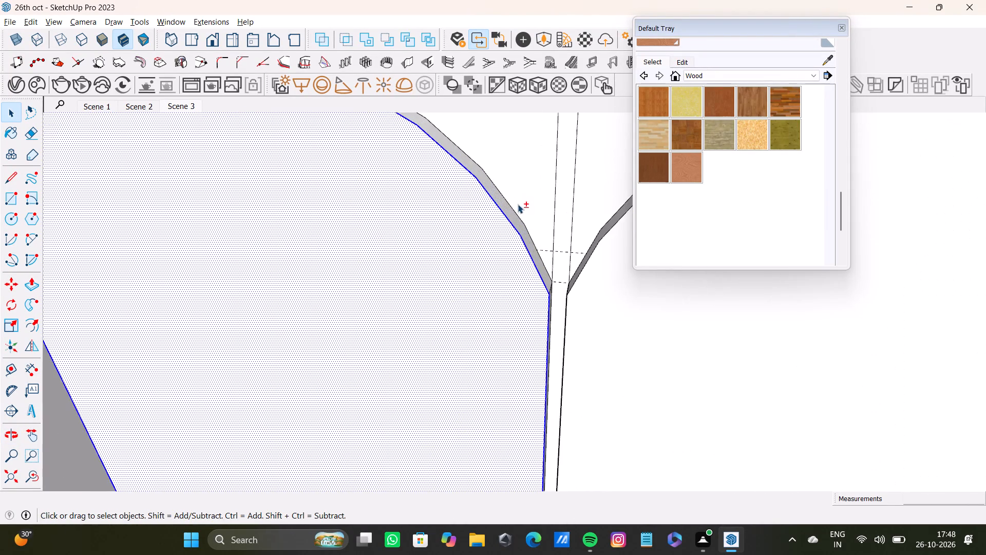
shift+scroll(518, 204, up, 9)
shift+double_click(544, 267)
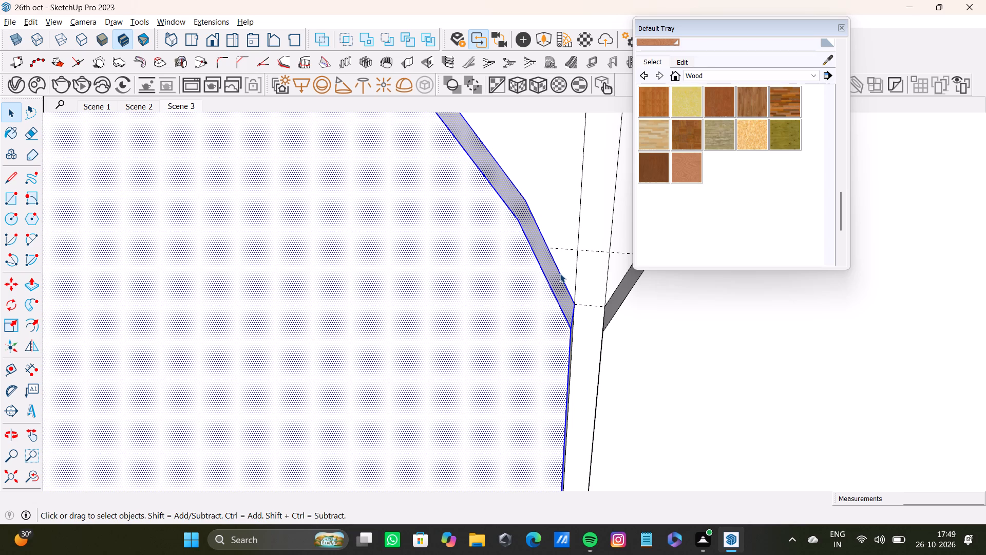
scroll(567, 245, down, 20)
scroll(567, 245, down, 9)
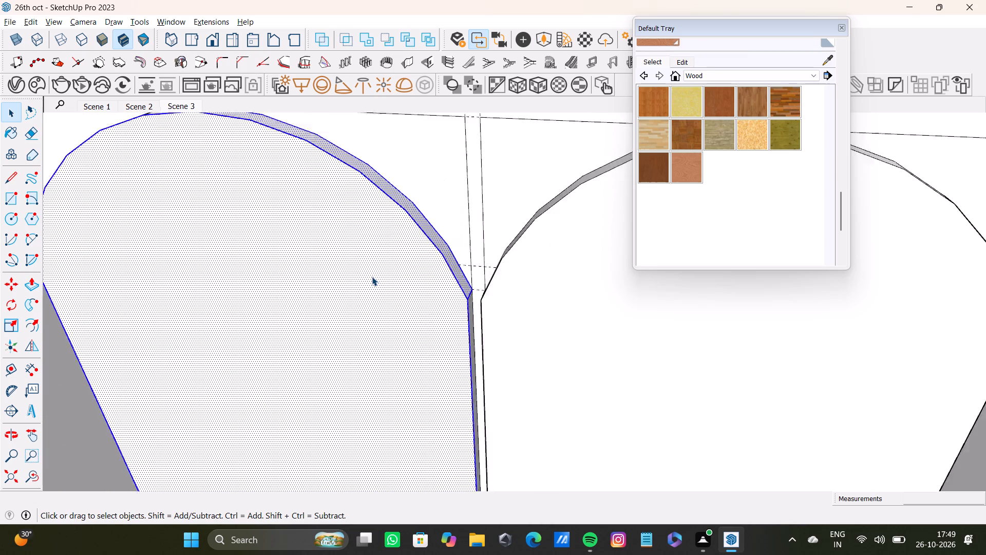
scroll(372, 276, down, 9)
scroll(328, 224, up, 16)
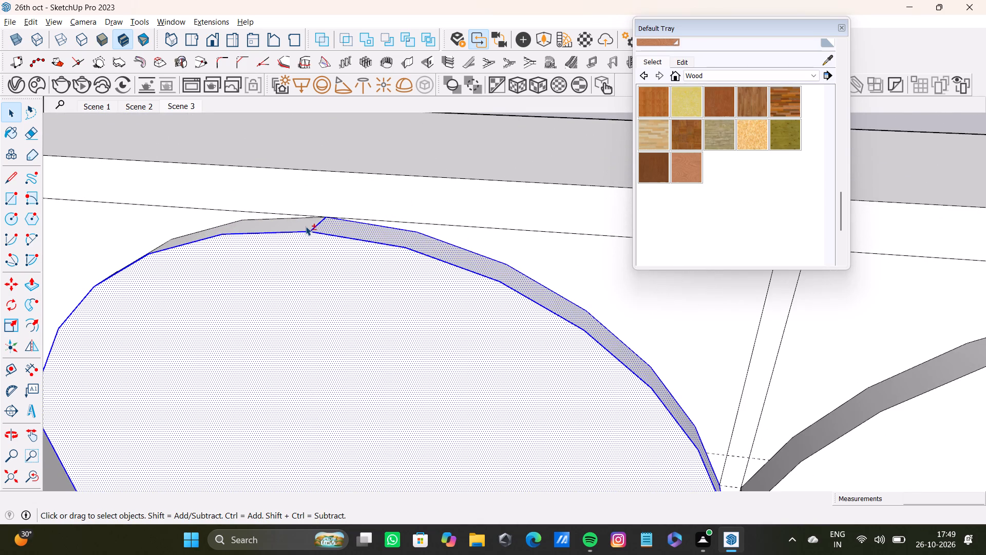
shift+double_click(306, 226)
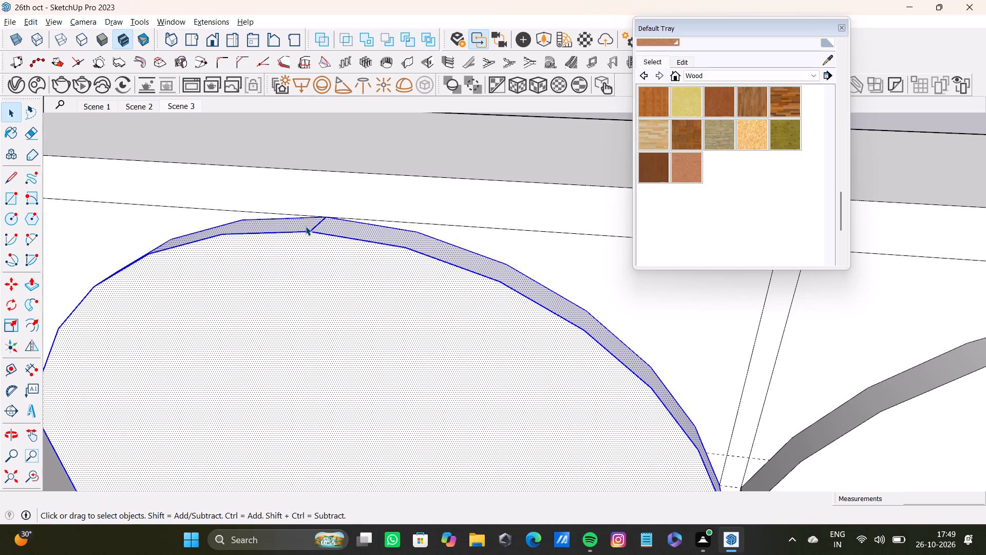
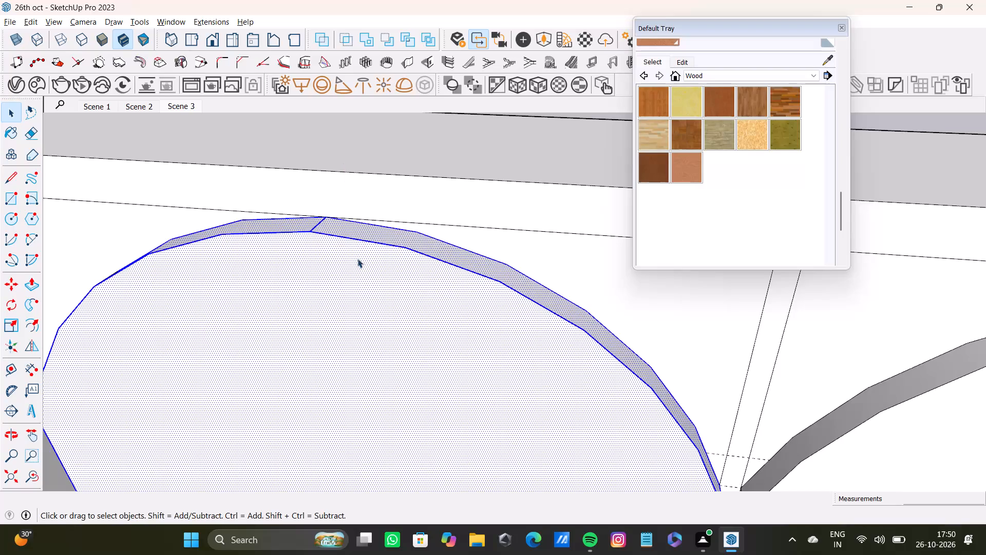
Add the front face and both curved top edge faces of the upper-right rounded panel to the selection.
shift+middle_drag(357, 260, 343, 234)
shift+scroll(485, 302, up, 5)
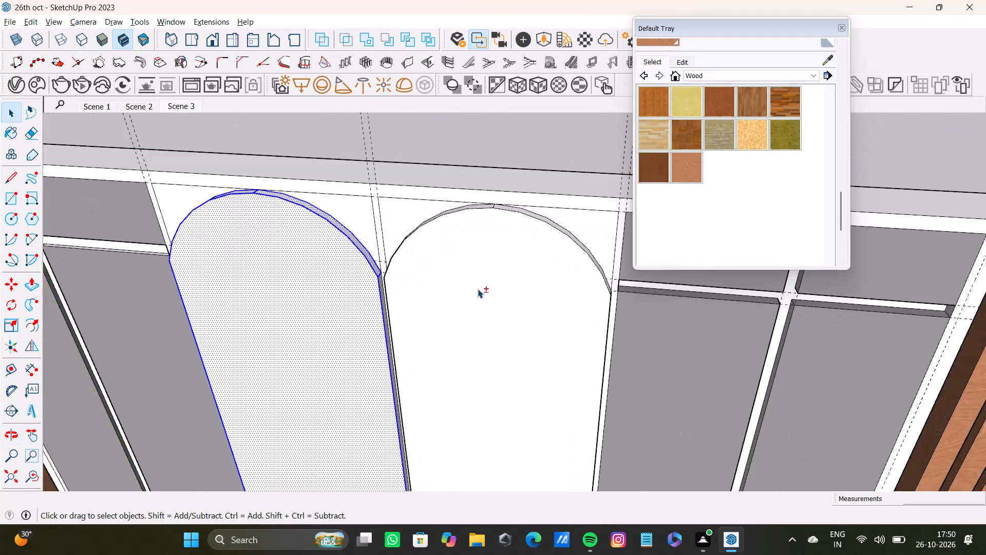
shift+scroll(478, 289, up, 3)
shift+double_click(449, 268)
shift+scroll(402, 230, up, 4)
shift+scroll(350, 213, down, 4)
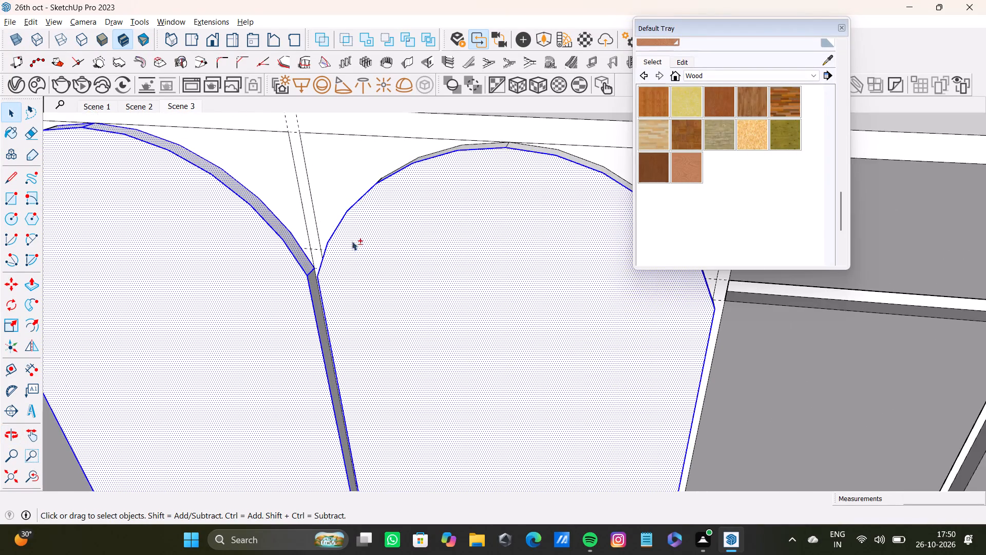
middle_drag(352, 241, 325, 116)
scroll(376, 248, up, 3)
scroll(376, 248, down, 3)
middle_drag(376, 248, 196, 186)
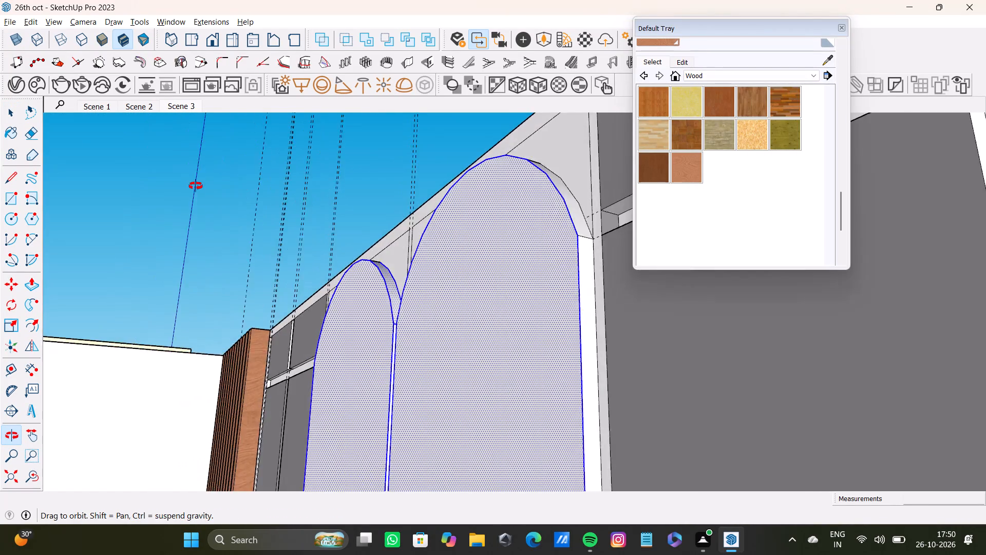
middle_drag(196, 186, 494, 317)
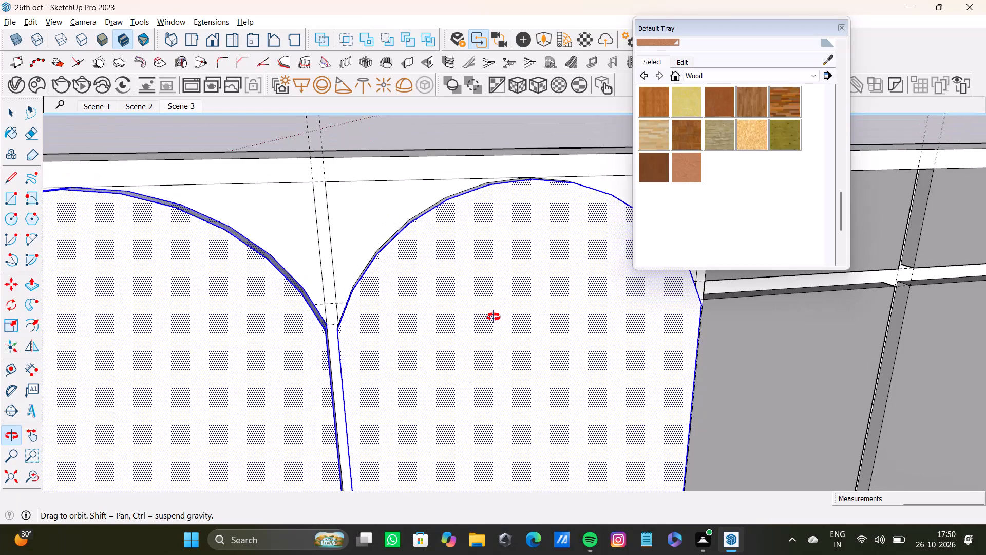
middle_drag(494, 317, 495, 317)
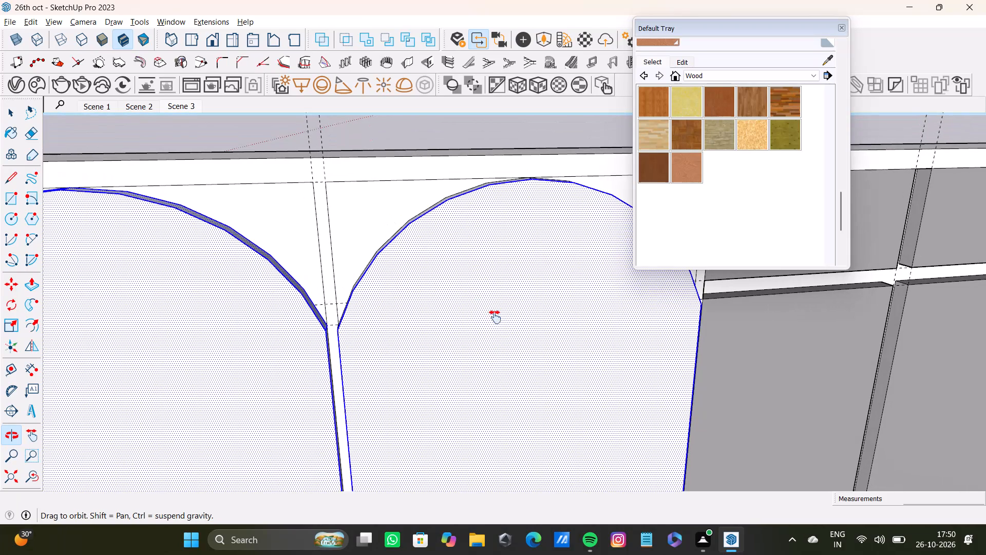
middle_drag(495, 317, 481, 275)
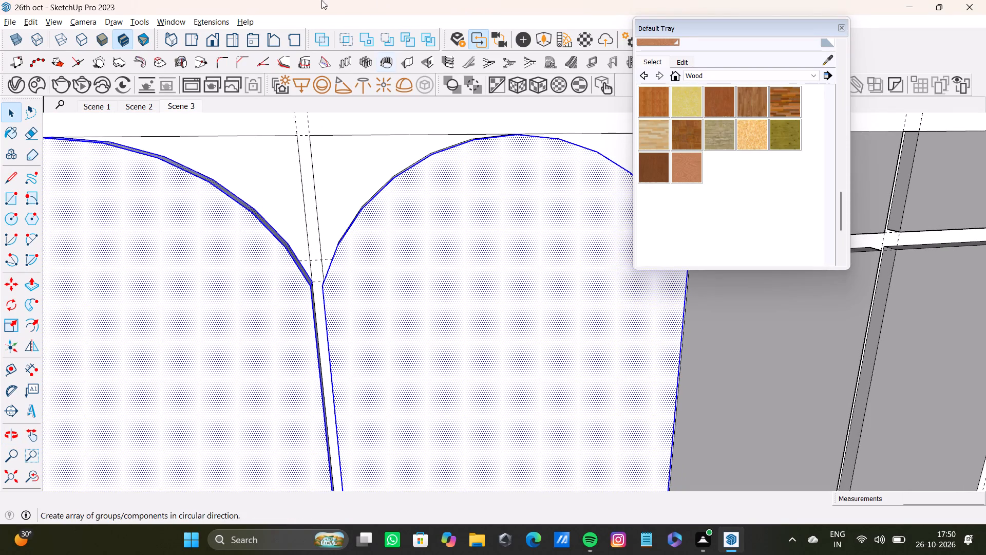
scroll(351, 217, down, 7)
shift+middle_drag(340, 246, 369, 358)
scroll(356, 317, up, 3)
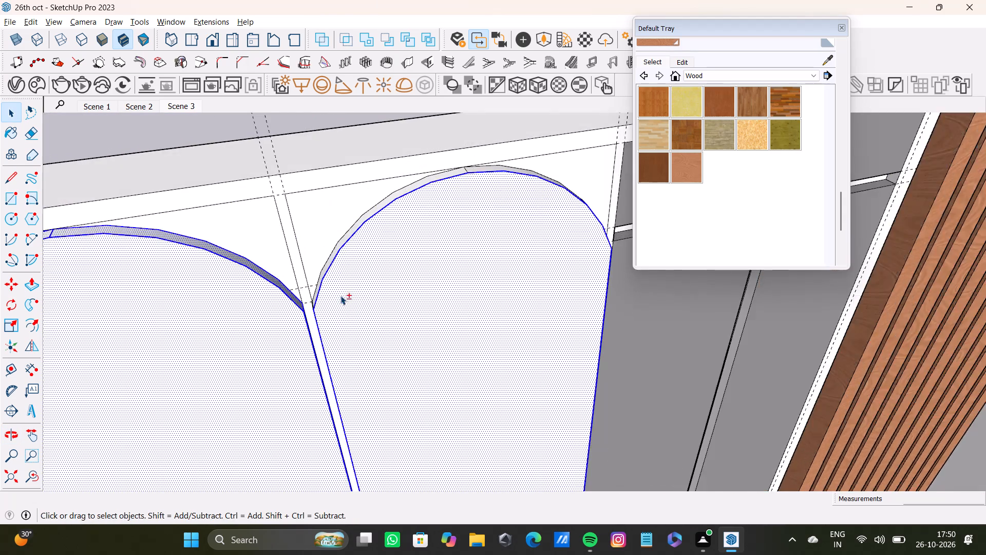
scroll(340, 295, up, 10)
shift+double_click(326, 255)
shift+scroll(326, 257, down, 7)
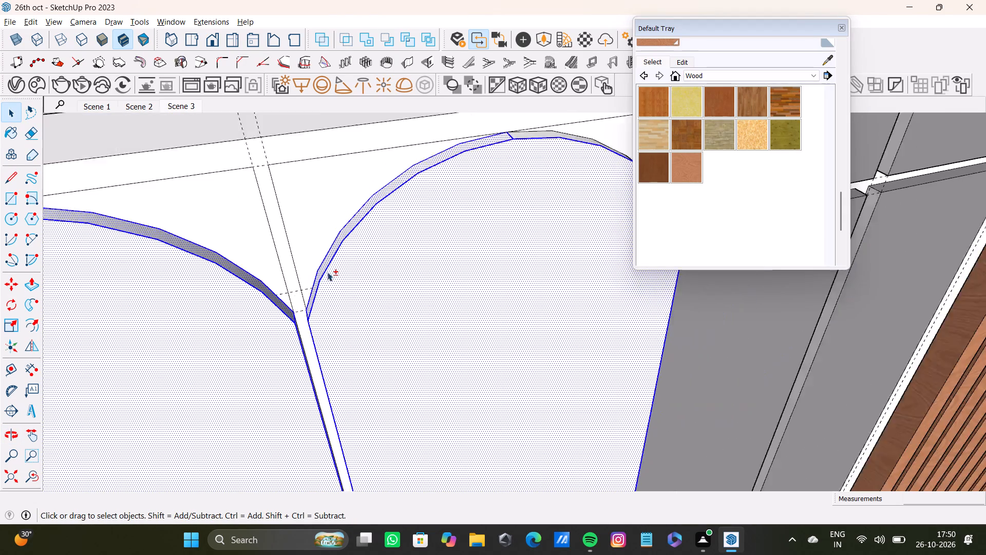
shift+scroll(327, 272, down, 7)
shift+middle_drag(472, 287, 372, 337)
shift+scroll(380, 264, up, 13)
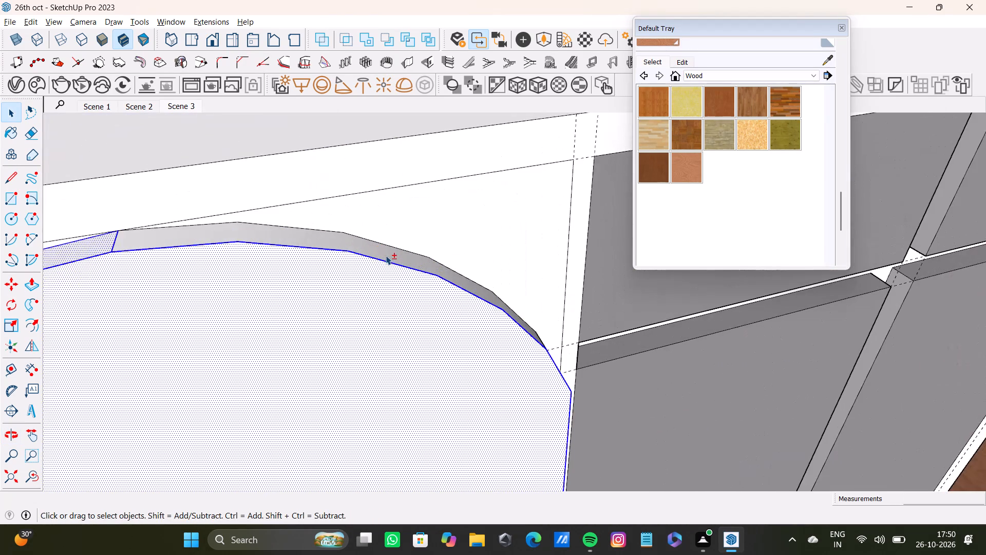
shift+double_click(387, 254)
shift+scroll(387, 253, down, 20)
shift+scroll(387, 253, down, 6)
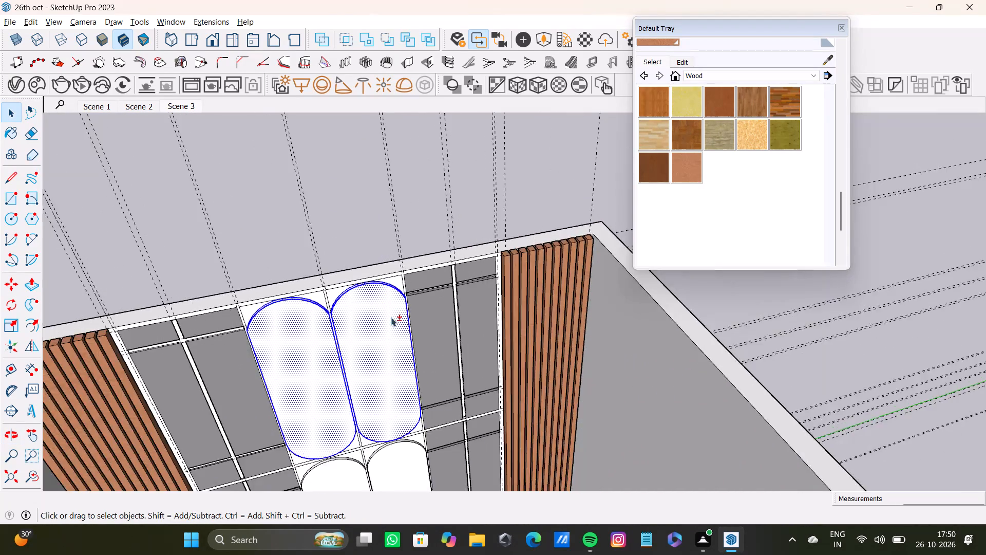
Add the front faces of both middle-row rounded panels and their adjoining curved top edge faces to the selection.
shift+middle_drag(391, 317, 369, 202)
shift+scroll(380, 376, up, 4)
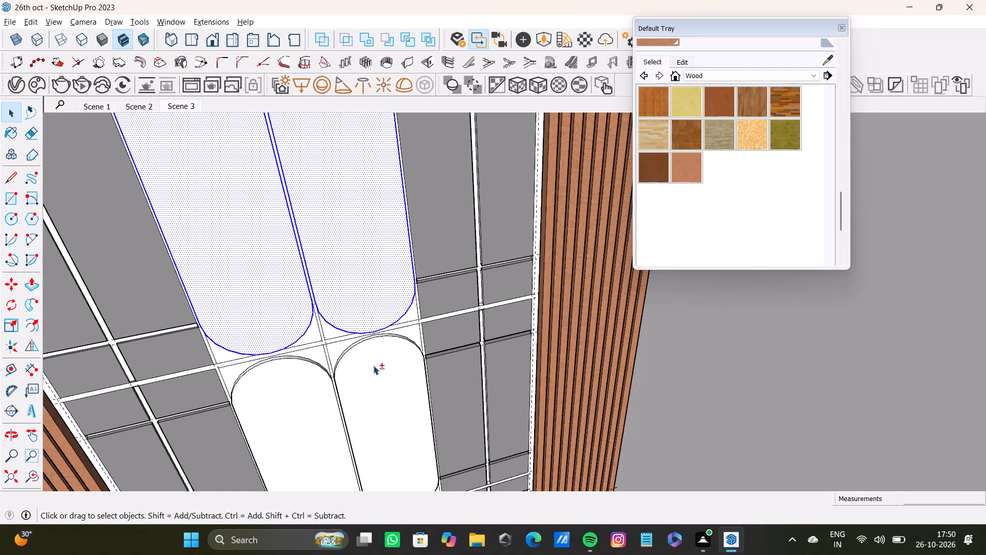
shift+scroll(369, 372, down, 4)
shift+middle_drag(365, 311, 344, 250)
shift+scroll(300, 338, up, 9)
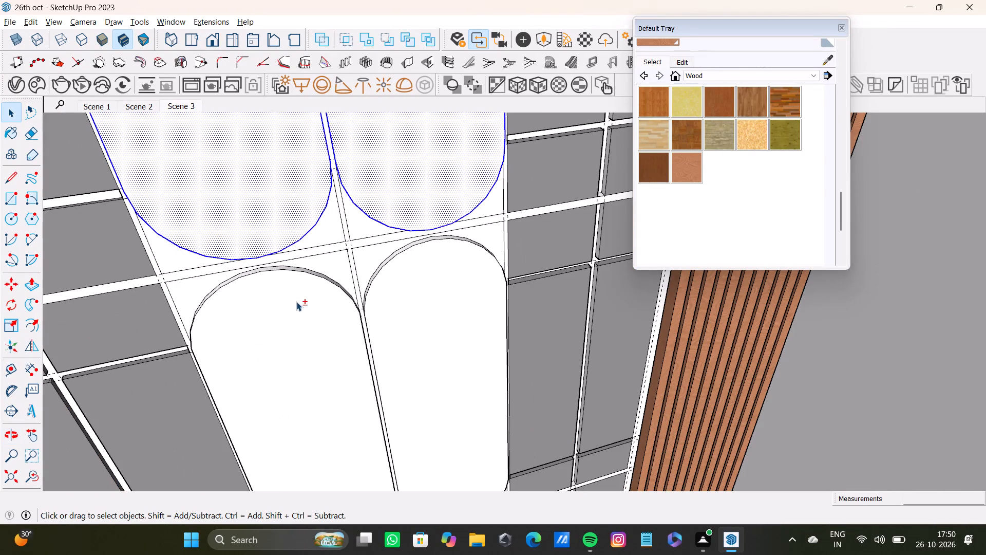
shift+double_click(296, 306)
shift+scroll(317, 300, up, 8)
shift+double_click(437, 306)
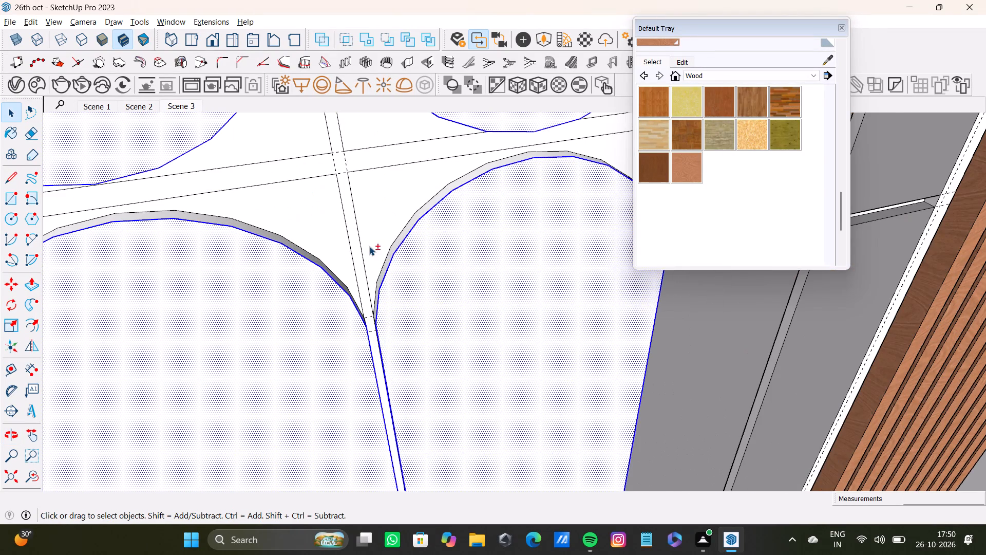
shift+scroll(369, 246, up, 10)
shift+double_click(410, 246)
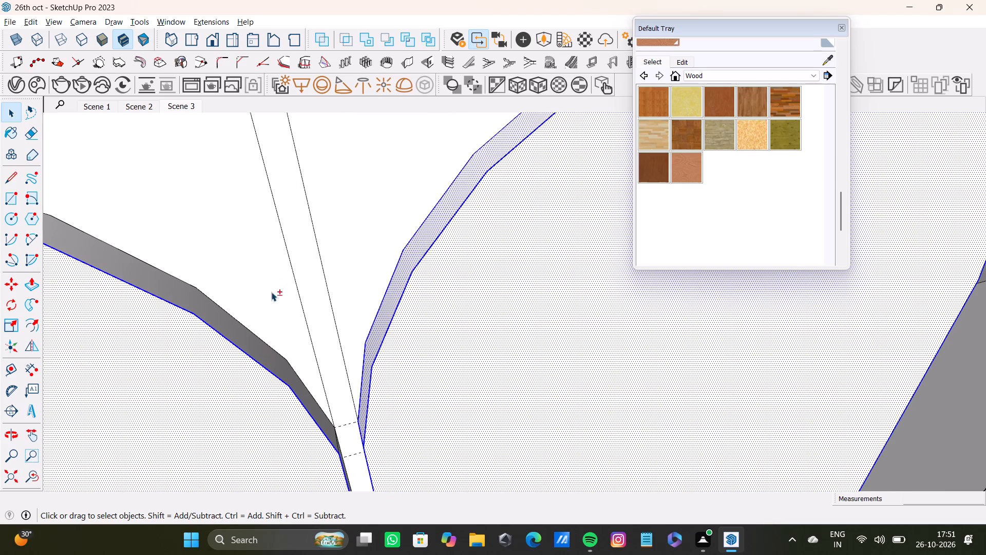
shift+double_click(251, 343)
Add the straight side faces in the gap between the two middle-row rounded panels to the selection.
shift+scroll(251, 344, down, 5)
shift+middle_drag(275, 355, 302, 203)
shift+scroll(346, 309, up, 4)
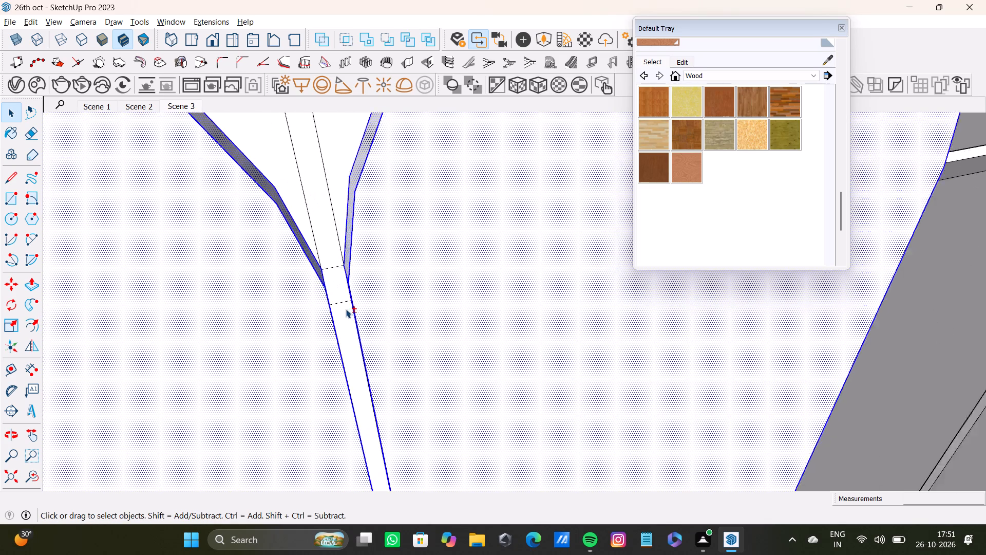
shift+scroll(346, 309, up, 3)
middle_drag(346, 310, 419, 292)
shift+scroll(361, 288, up, 6)
shift+double_click(331, 323)
shift+scroll(331, 323, down, 10)
middle_drag(346, 328, 199, 341)
shift+scroll(271, 312, up, 6)
shift+double_click(308, 306)
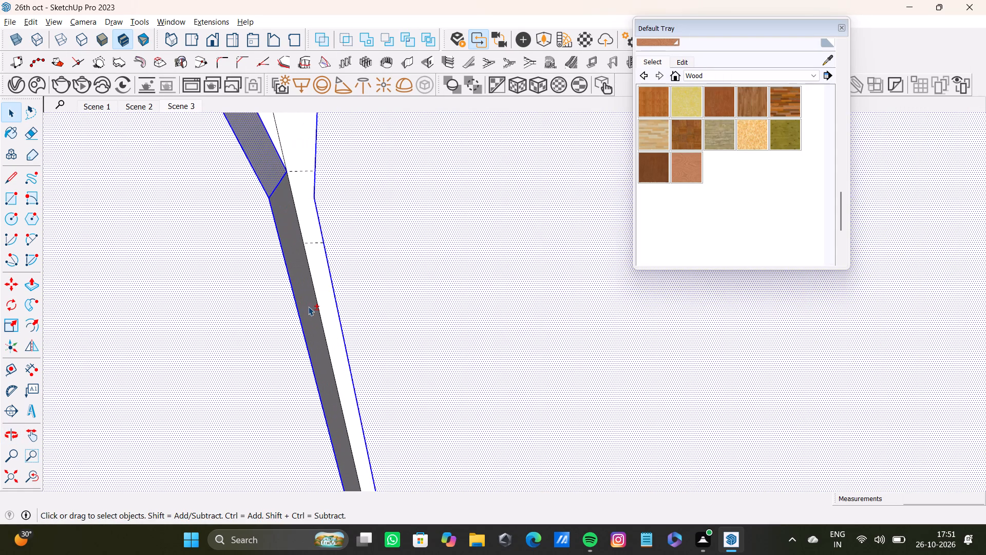
shift+scroll(308, 306, down, 20)
shift+scroll(308, 306, down, 6)
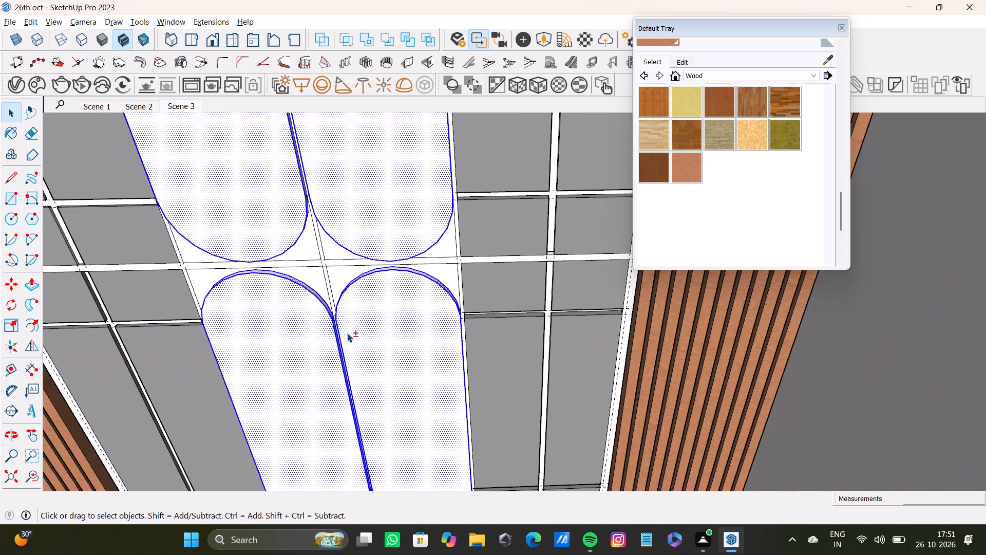
Add both curved top edge faces and the front face of the lower-left rounded panel to the selection.
shift+middle_drag(352, 333, 511, 188)
shift+scroll(435, 266, down, 3)
shift+middle_drag(436, 321, 427, 226)
shift+scroll(441, 290, up, 10)
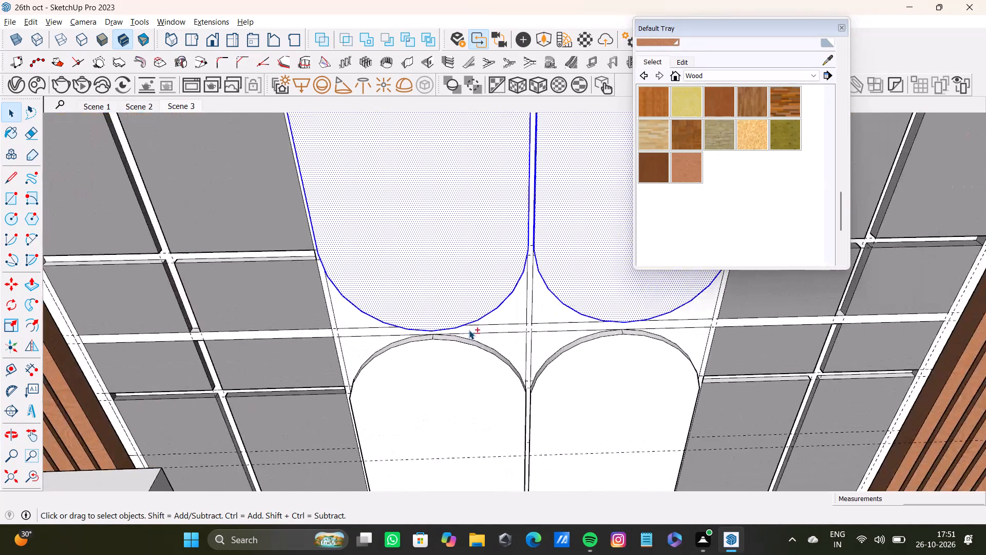
shift+scroll(469, 330, up, 13)
shift+double_click(439, 345)
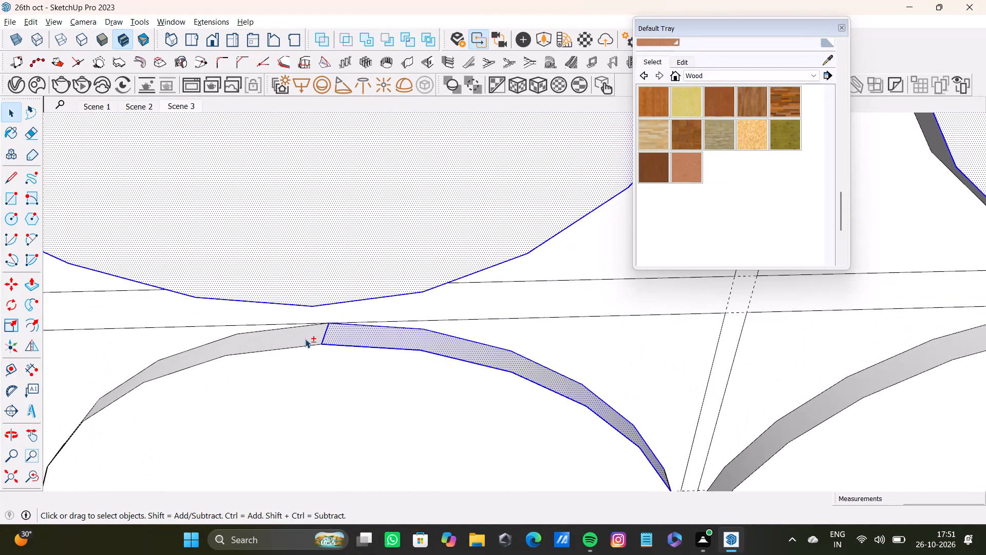
shift+double_click(305, 335)
shift+click(317, 367)
shift+click(319, 363)
shift+click(402, 357)
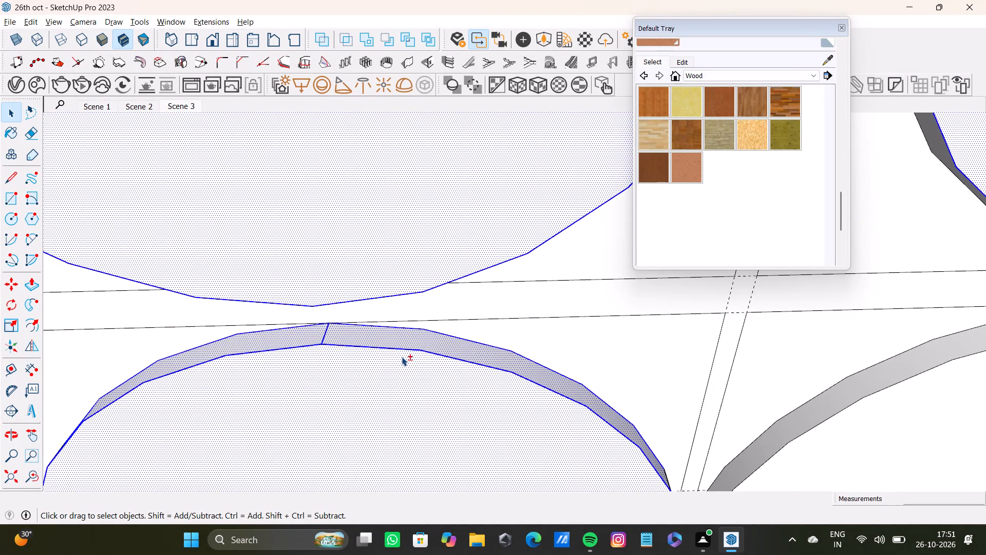
Add both curved top edge faces and the front face of the lower-right rounded panel to the selection.
shift+scroll(370, 475, down, 8)
shift+middle_drag(466, 436, 379, 384)
shift+scroll(493, 366, up, 6)
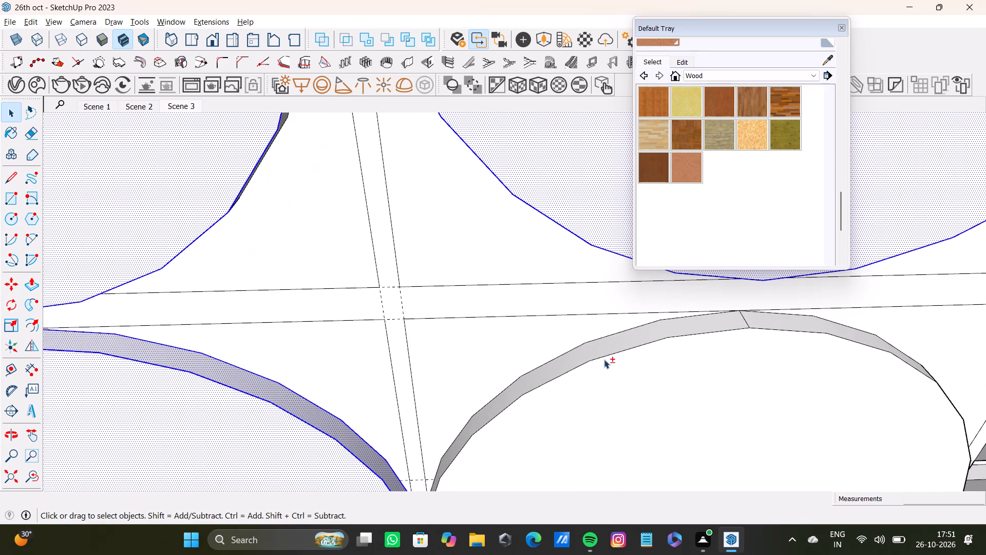
shift+double_click(612, 348)
shift+double_click(799, 323)
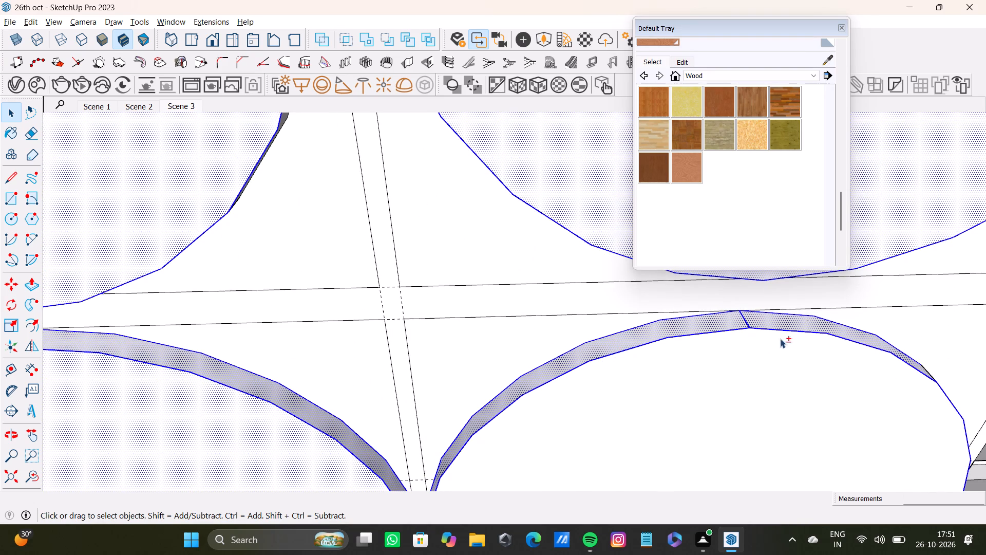
shift+double_click(734, 372)
Add the facing straight side faces in the gap between the two lower rounded panels to the selection.
shift+scroll(636, 388, down, 14)
shift+middle_drag(505, 388, 469, 208)
shift+scroll(495, 281, up, 2)
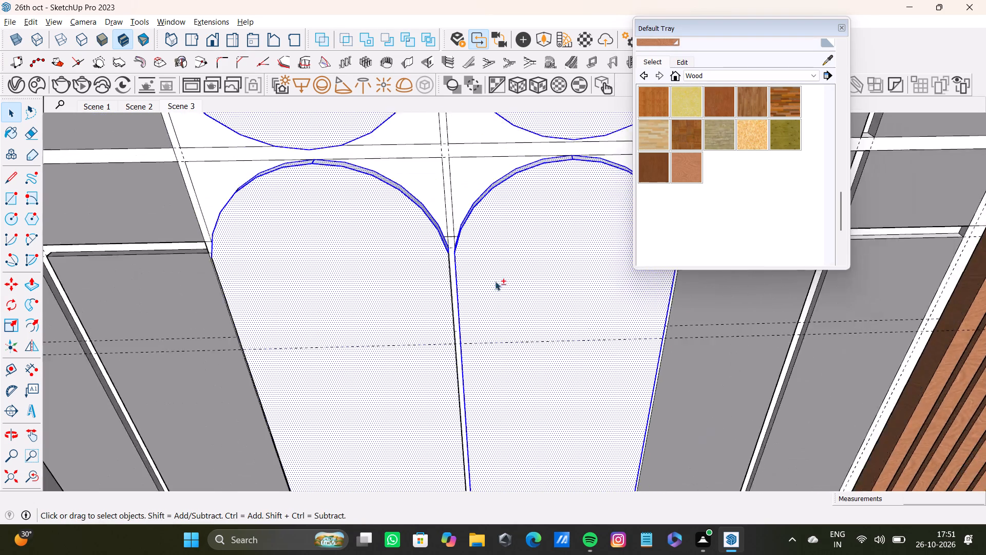
shift+scroll(495, 281, up, 8)
middle_drag(447, 314, 405, 311)
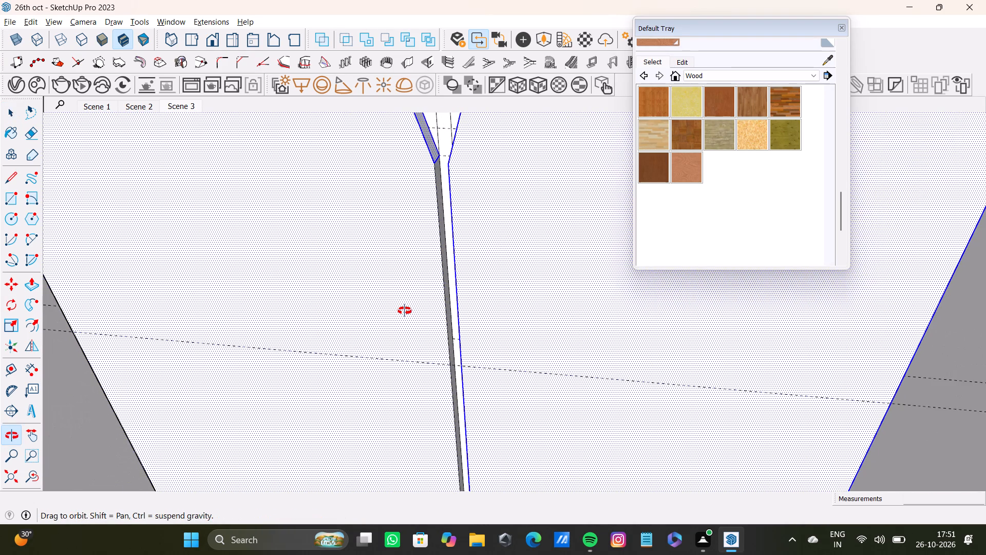
middle_drag(405, 311, 388, 311)
shift+scroll(444, 280, up, 11)
shift+double_click(452, 288)
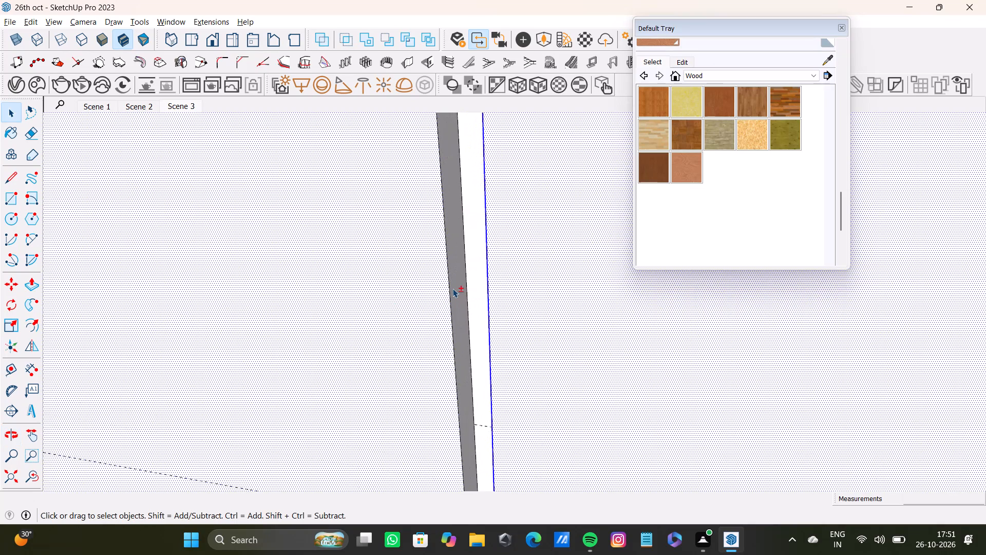
shift+scroll(452, 288, down, 9)
middle_drag(443, 302, 595, 336)
scroll(472, 315, down, 4)
middle_drag(427, 327, 443, 327)
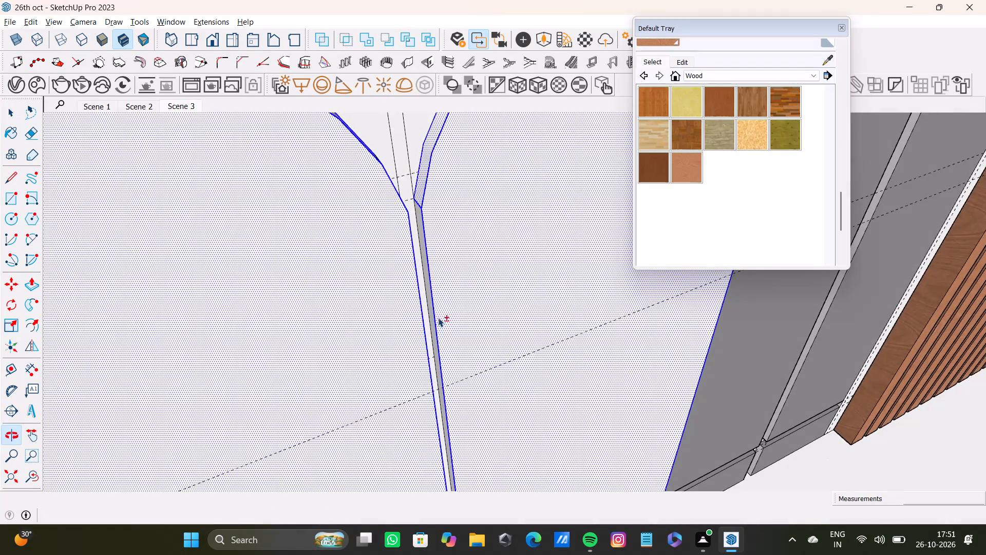
shift+scroll(438, 318, up, 10)
shift+double_click(431, 336)
shift+scroll(431, 336, down, 6)
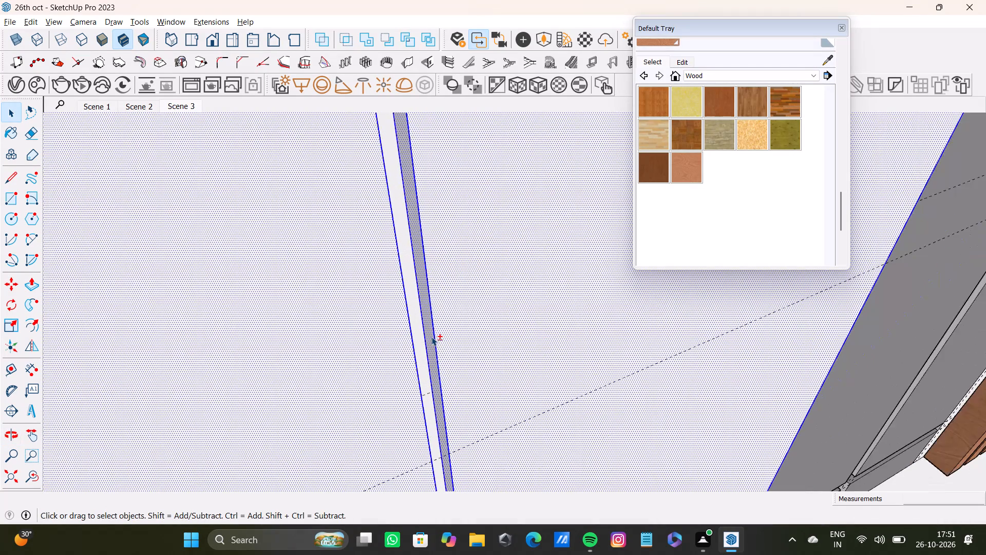
Examine the lower ends of the rounded panels and look over the whole model, including the furnished room's rounded panels.
shift+scroll(431, 337, down, 3)
shift+scroll(431, 337, up, 1)
shift+scroll(431, 337, down, 14)
shift+middle_drag(450, 345, 439, 243)
shift+scroll(419, 329, up, 4)
shift+middle_drag(469, 372, 447, 251)
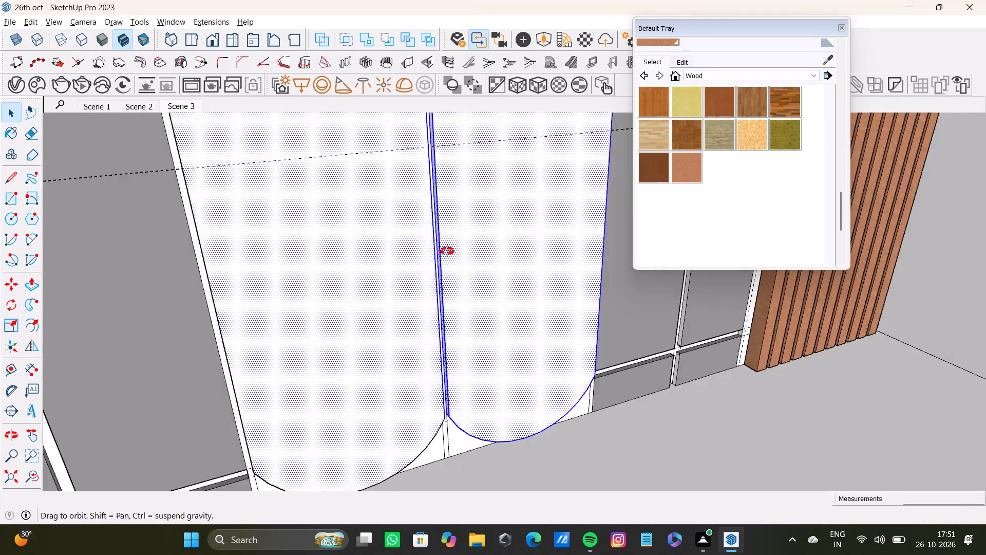
shift+middle_drag(447, 251, 439, 227)
scroll(447, 334, down, 3)
middle_drag(450, 359, 417, 220)
scroll(412, 286, up, 3)
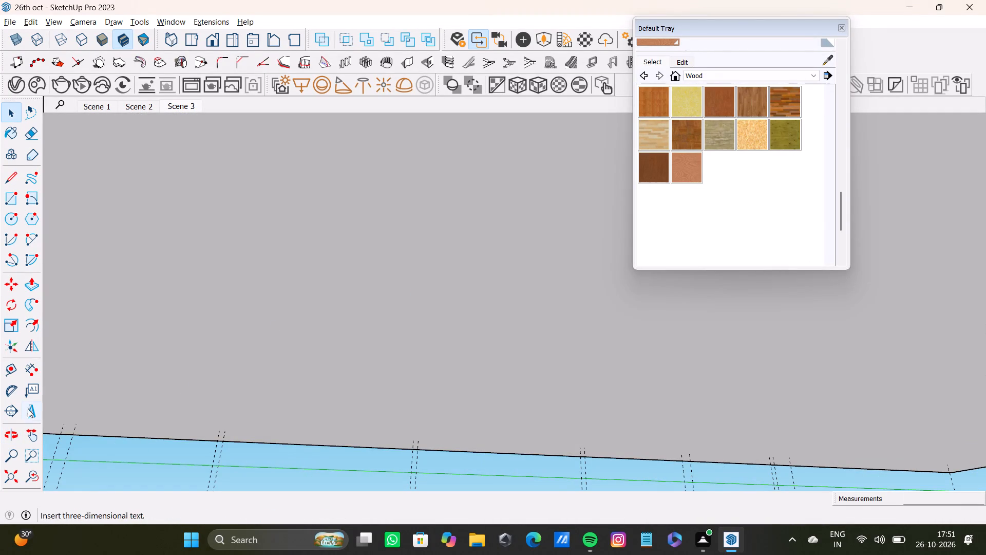
click(27, 476)
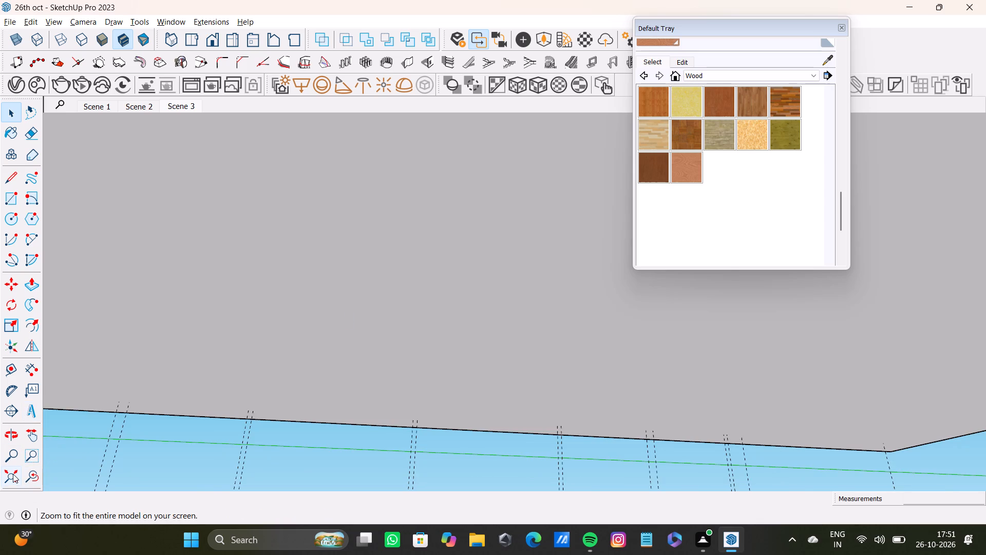
click(13, 474)
middle_drag(394, 272, 374, 374)
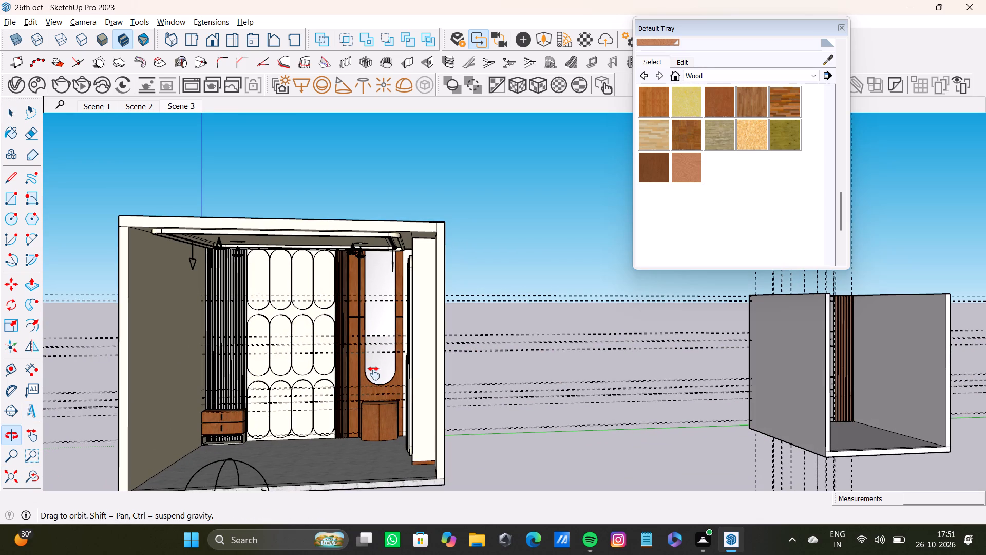
middle_drag(374, 374, 344, 359)
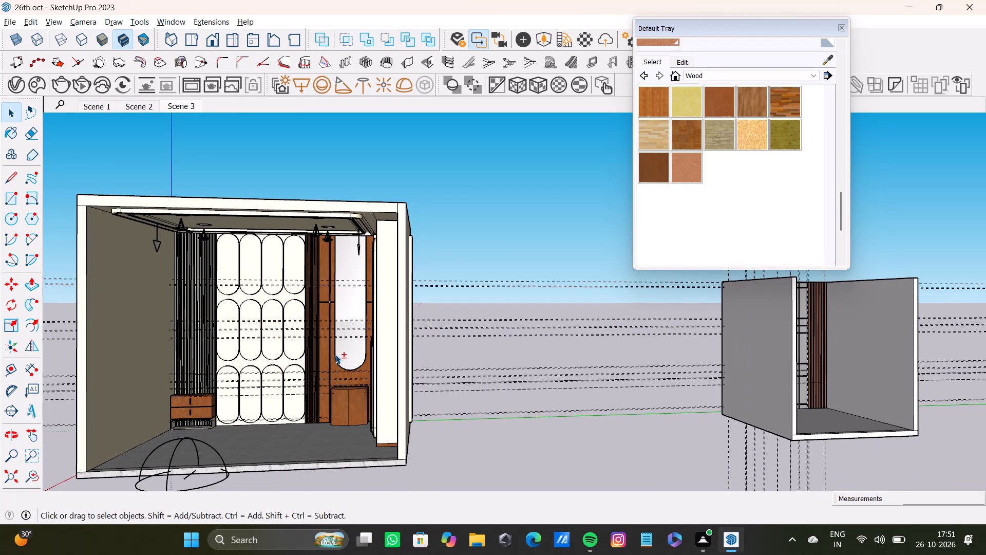
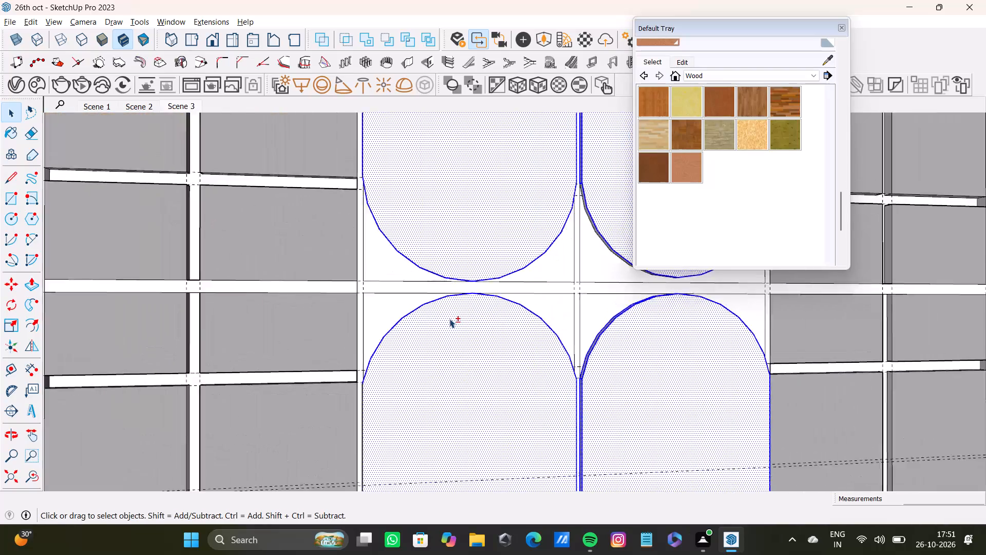
Add the outer straight vertical edge of the lower-left rounded panel to the selection.
scroll(449, 319, down, 5)
middle_drag(449, 319, 423, 191)
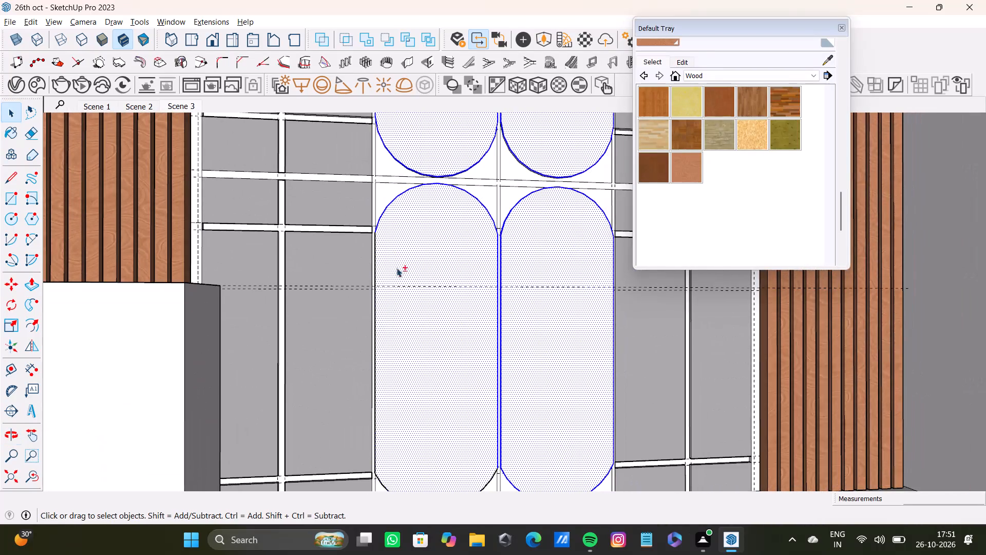
scroll(382, 322, up, 6)
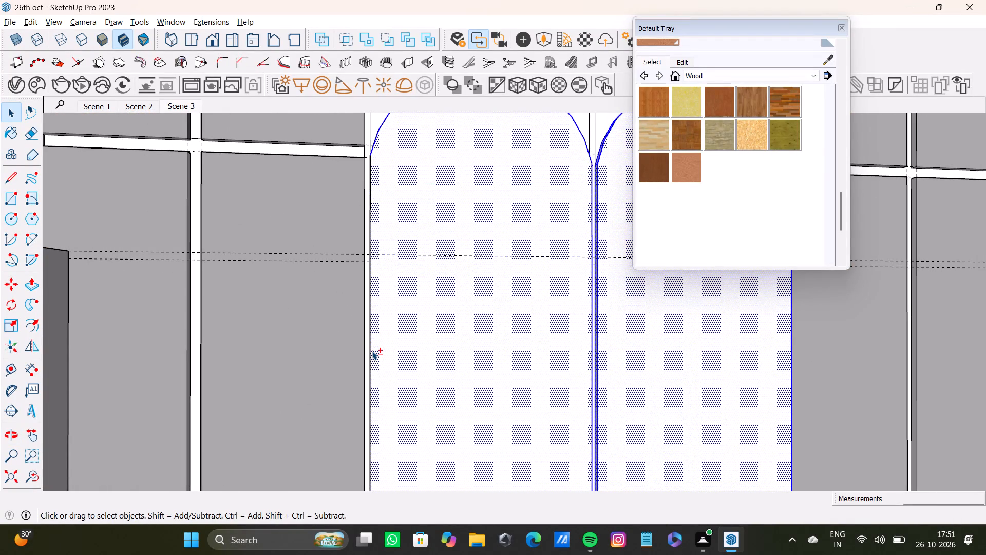
click(372, 350)
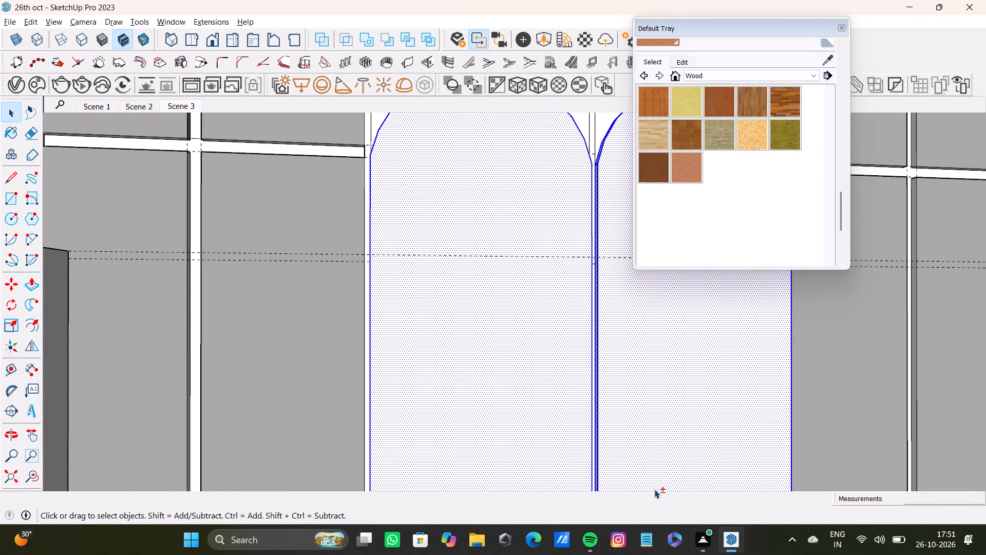
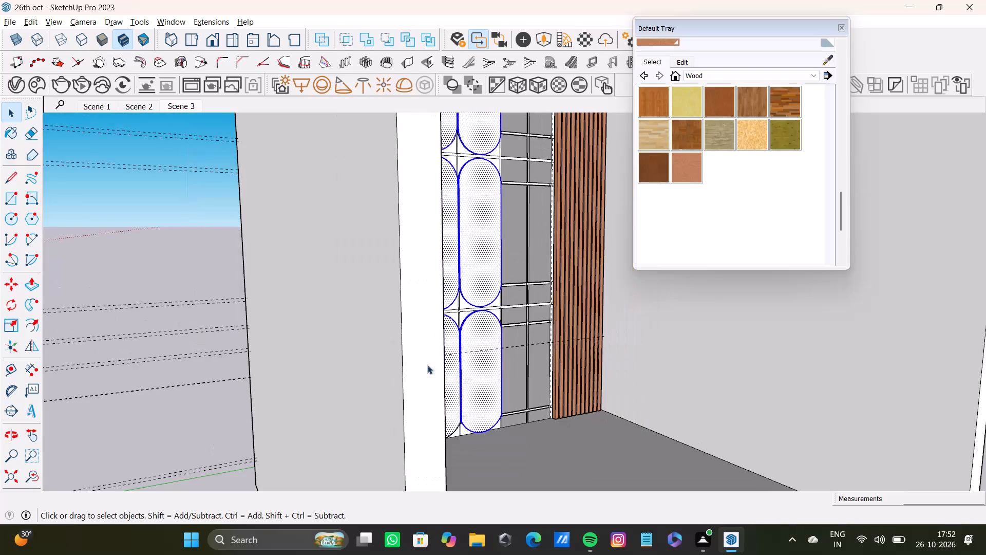
Add the curved bottom edge of the lower-left rounded panel to the selection.
middle_drag(426, 365, 356, 341)
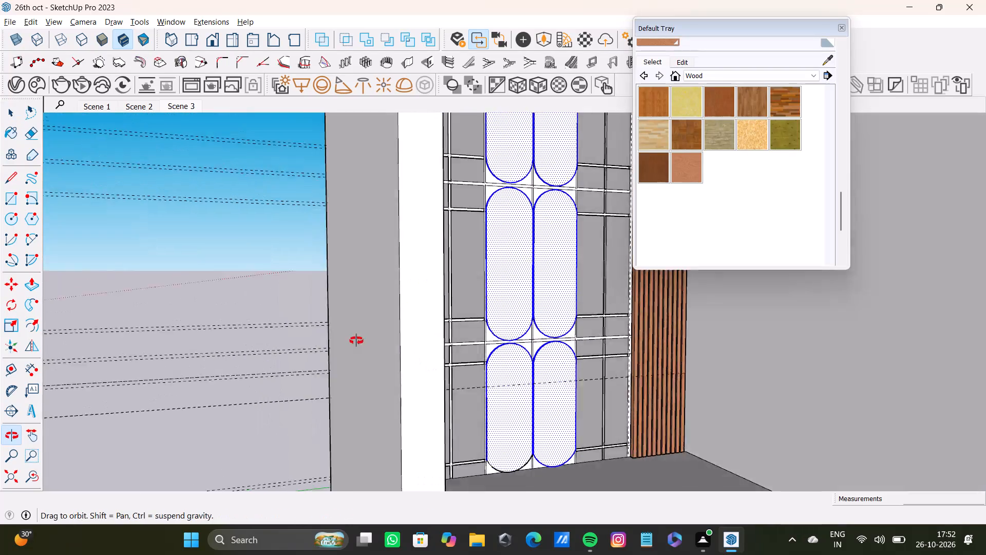
middle_drag(356, 341, 356, 340)
scroll(514, 382, up, 4)
shift+middle_drag(567, 391, 419, 57)
shift+scroll(430, 182, up, 4)
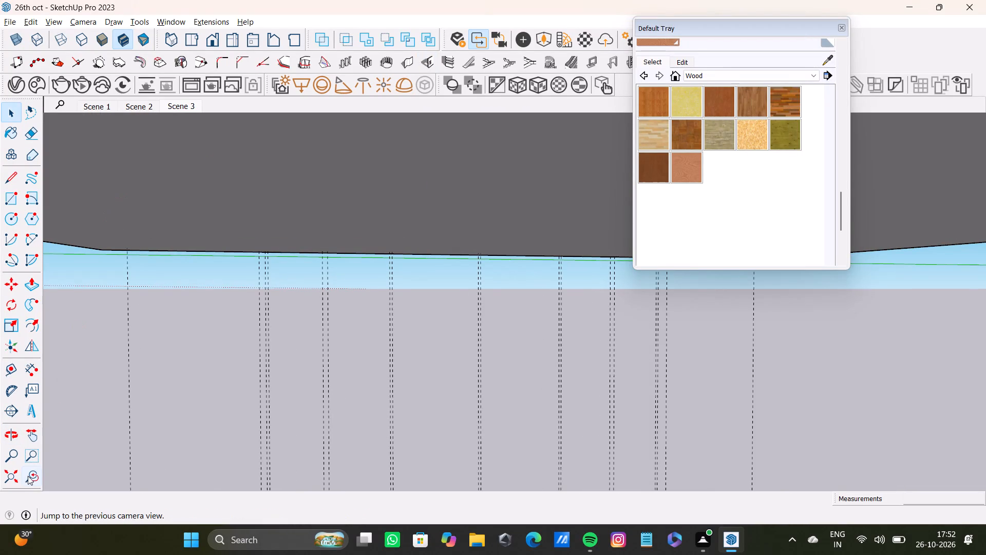
shift+click(28, 475)
shift+click(14, 473)
shift+middle_drag(724, 338, 275, 324)
shift+scroll(316, 326, up, 3)
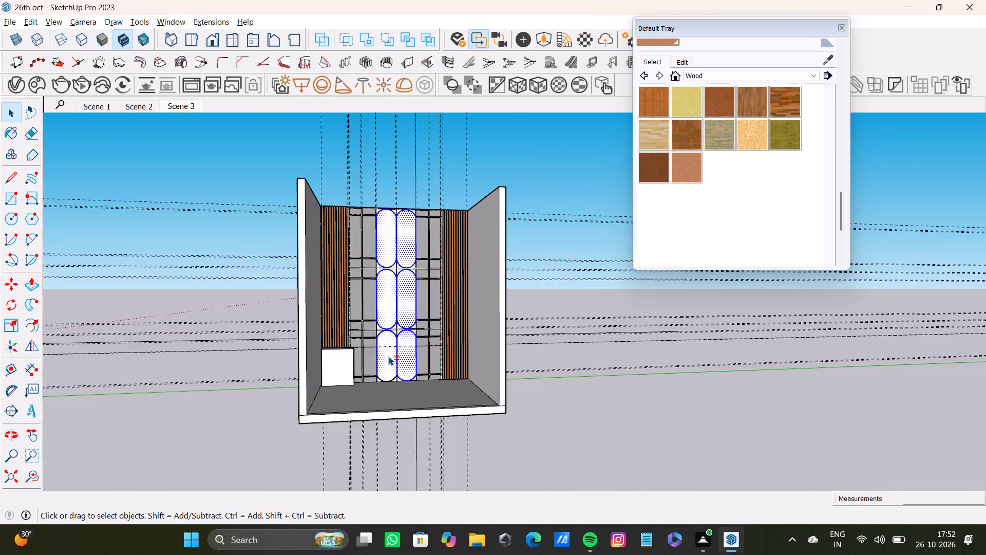
shift+scroll(388, 356, up, 20)
shift+click(401, 402)
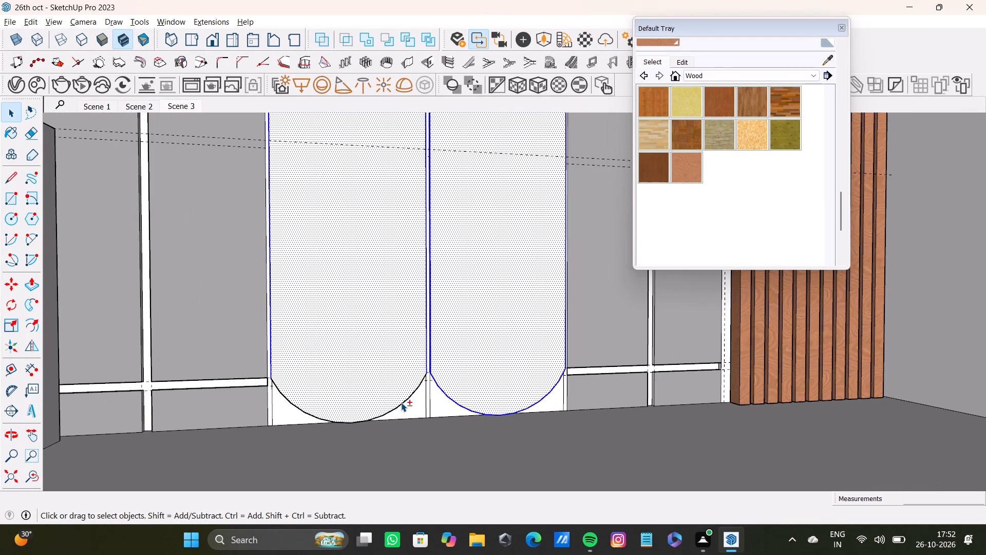
shift+click(307, 413)
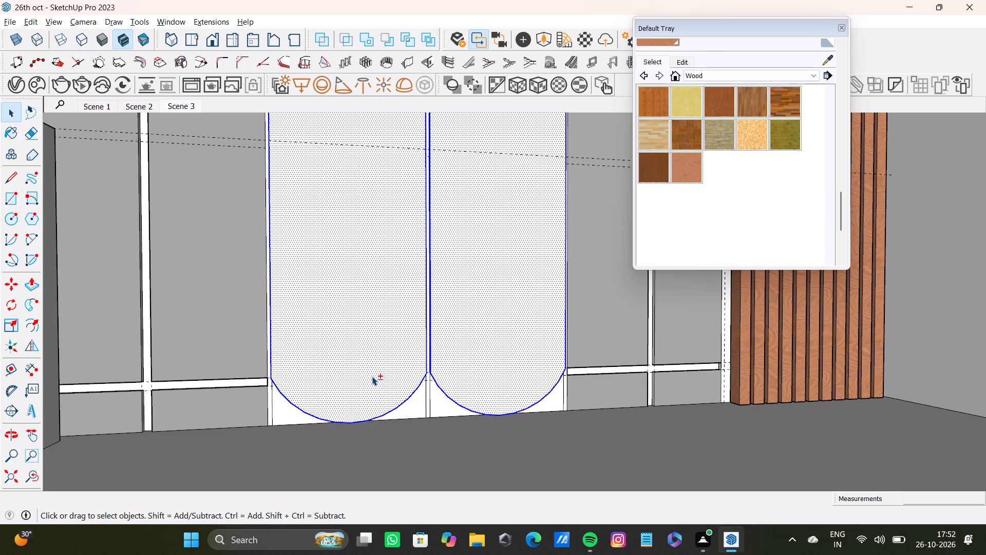
Add the curved bottom side faces and their edges, facing the central gap between the two lower rounded panels, to the selection.
shift+scroll(372, 376, up, 11)
middle_drag(444, 406, 396, 239)
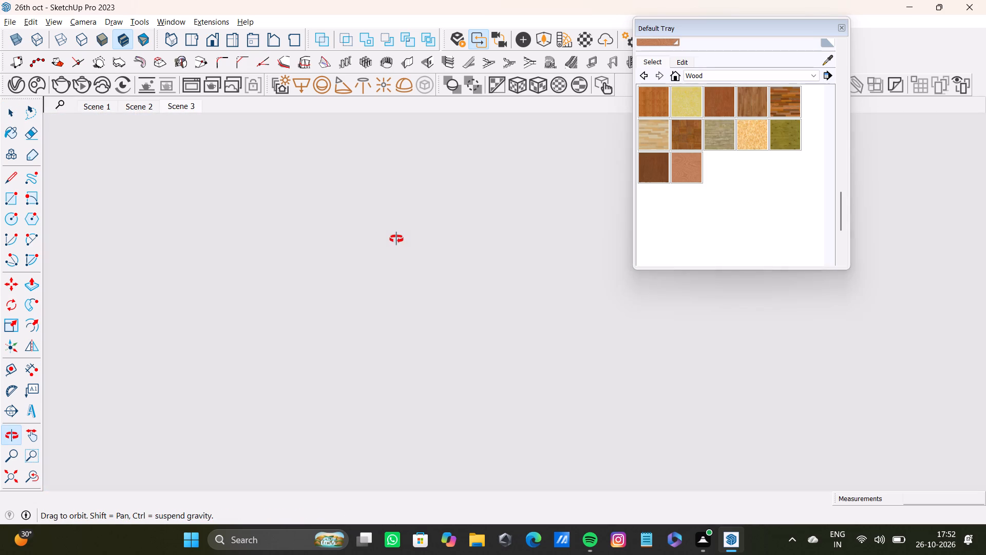
middle_drag(396, 239, 274, 369)
scroll(503, 418, up, 7)
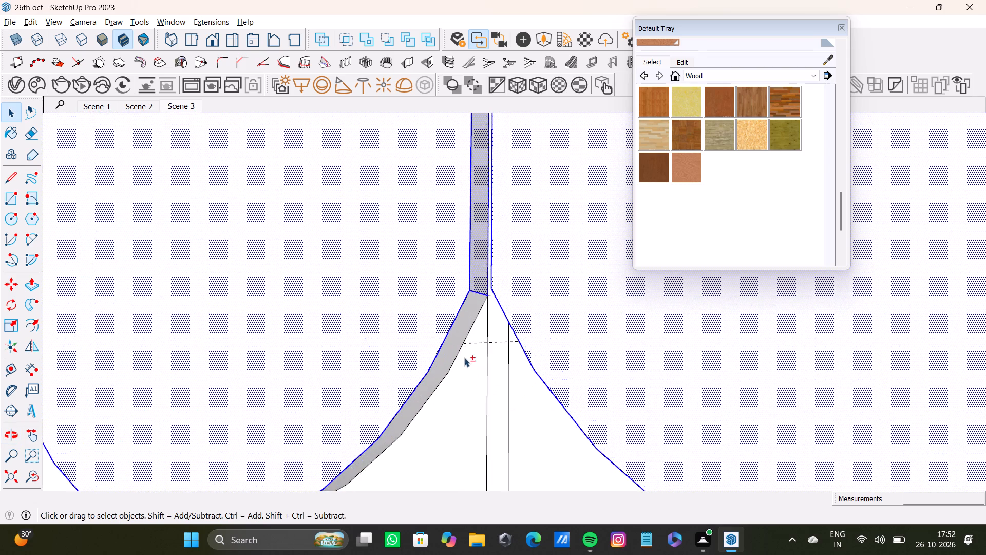
scroll(464, 358, up, 3)
shift+double_click(454, 331)
shift+scroll(465, 330, down, 5)
shift+middle_drag(465, 330, 538, 376)
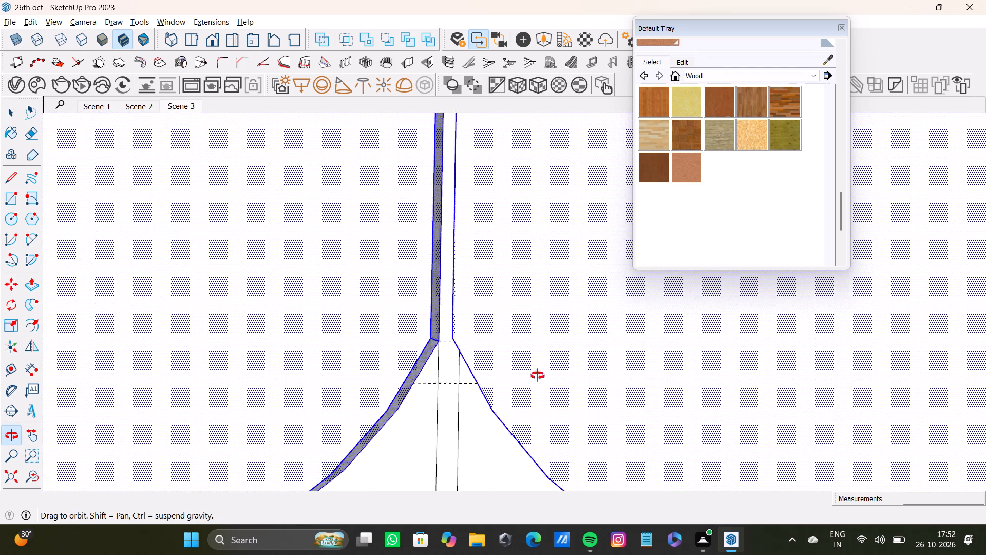
shift+middle_drag(538, 376, 599, 375)
scroll(477, 355, up, 9)
shift+double_click(521, 353)
shift+scroll(521, 353, down, 2)
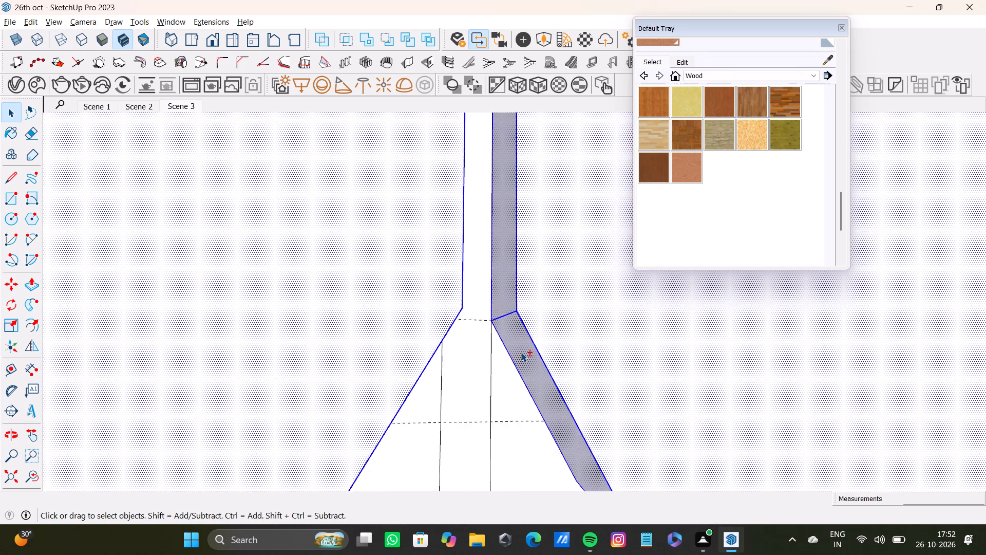
shift+scroll(521, 353, down, 17)
Add the lower-right rounded panel's outer curved bottom side face and outer vertical side face with its edges to the selection.
shift+scroll(566, 364, up, 1)
shift+middle_drag(550, 358, 383, 356)
scroll(563, 392, up, 4)
middle_drag(621, 394, 400, 397)
shift+scroll(625, 393, up, 3)
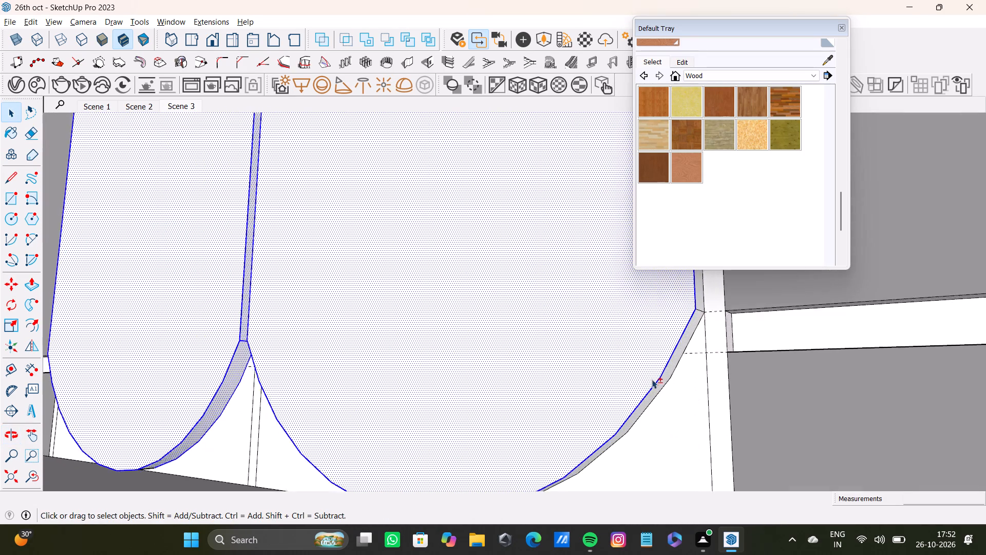
shift+scroll(652, 379, up, 5)
shift+click(667, 376)
shift+middle_drag(658, 314, 622, 371)
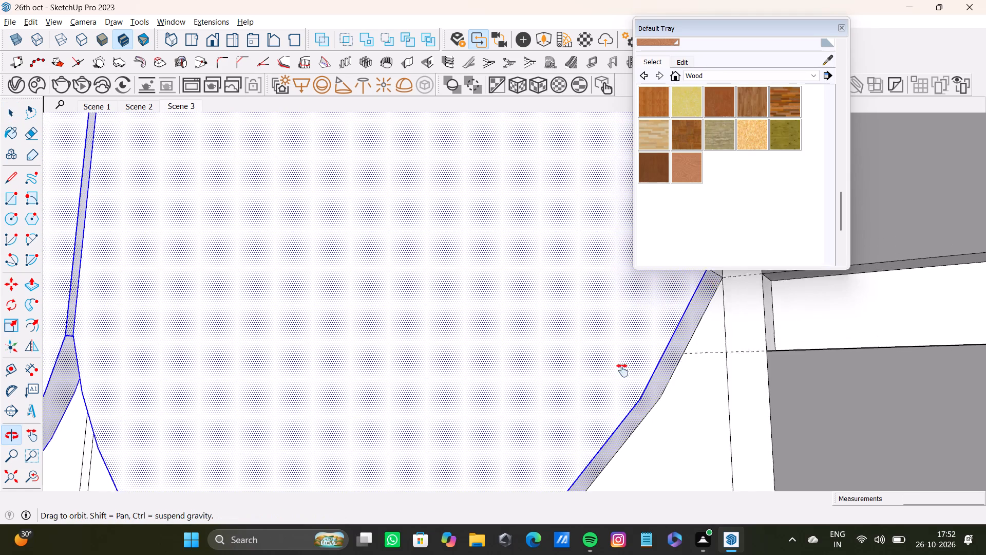
shift+middle_drag(622, 371, 581, 406)
shift+scroll(658, 345, up, 4)
shift+double_click(629, 359)
shift+scroll(603, 317, down, 8)
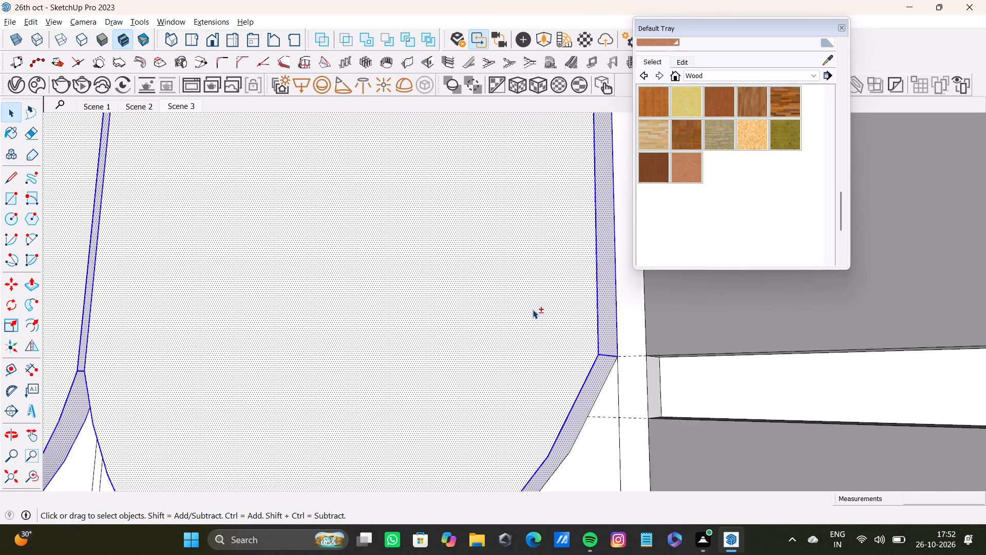
shift+scroll(533, 309, down, 9)
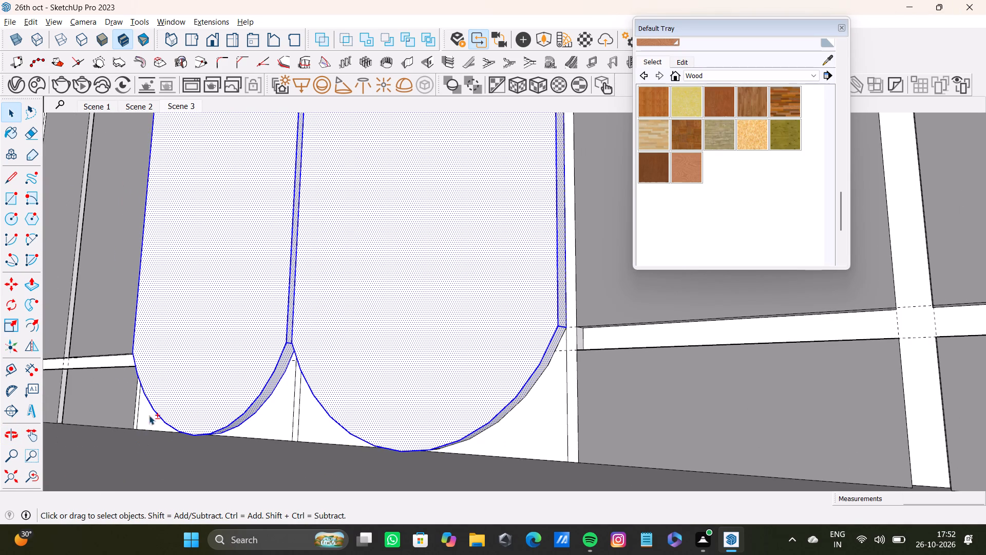
Add the lower-left rounded panel's outer vertical and curved bottom side faces, with their edges, to the selection.
shift+middle_drag(211, 346, 639, 414)
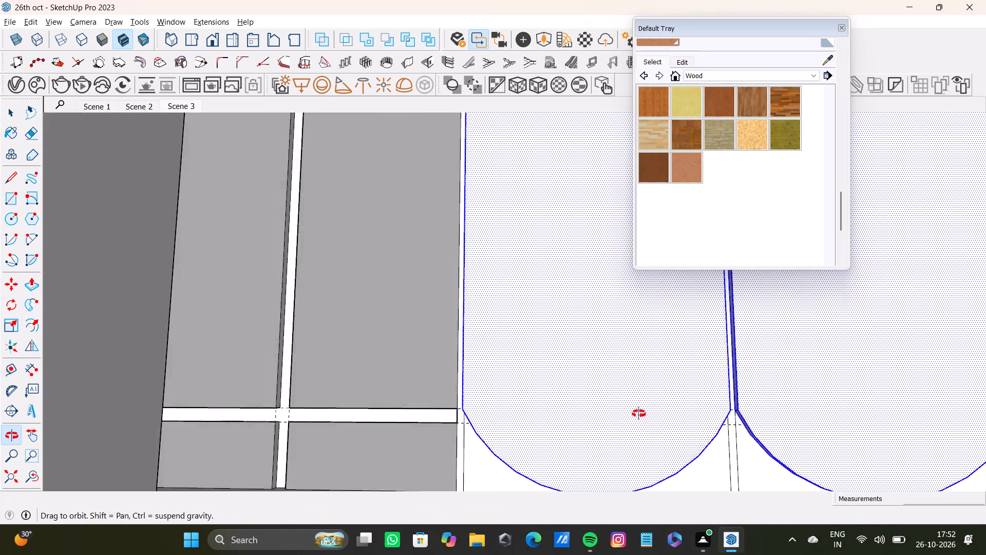
shift+middle_drag(639, 414, 639, 414)
scroll(472, 389, up, 7)
middle_drag(473, 386, 581, 378)
shift+scroll(516, 378, up, 2)
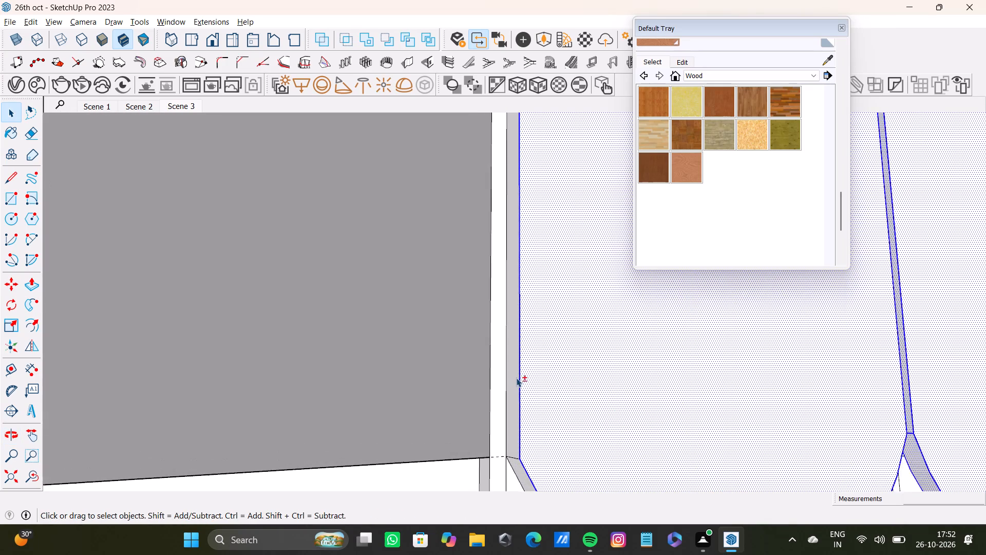
shift+scroll(516, 378, up, 3)
shift+double_click(516, 404)
shift+scroll(516, 404, down, 7)
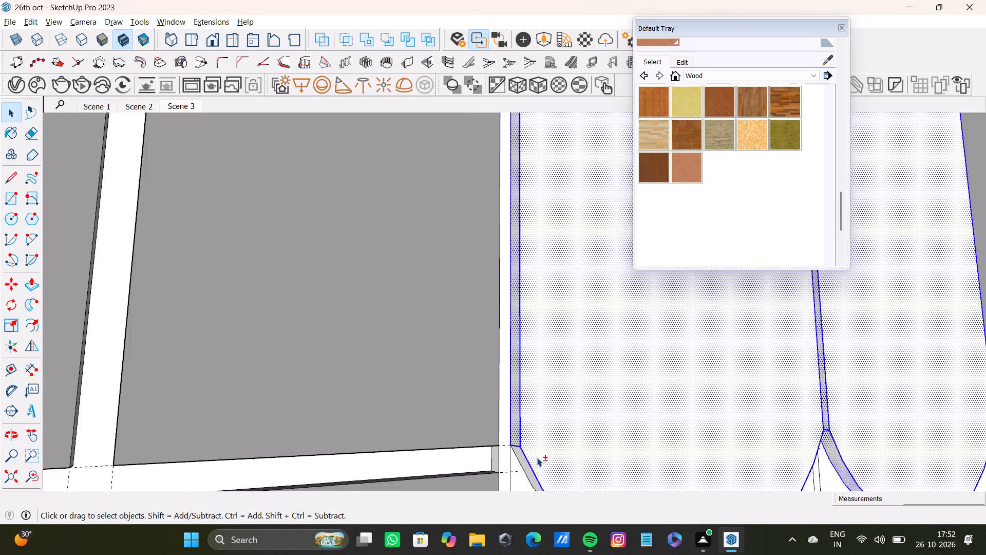
shift+scroll(537, 457, up, 6)
shift+double_click(523, 475)
shift+scroll(524, 473, down, 14)
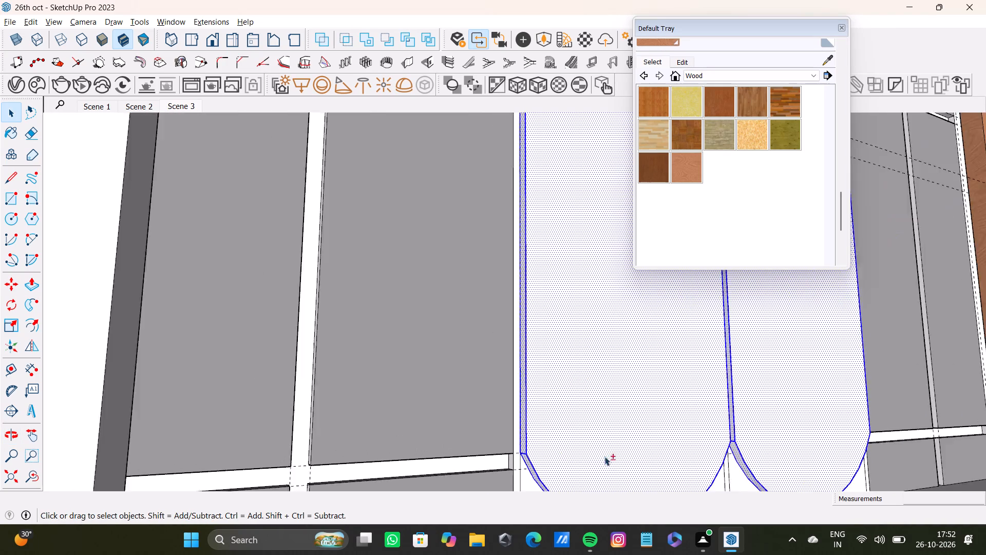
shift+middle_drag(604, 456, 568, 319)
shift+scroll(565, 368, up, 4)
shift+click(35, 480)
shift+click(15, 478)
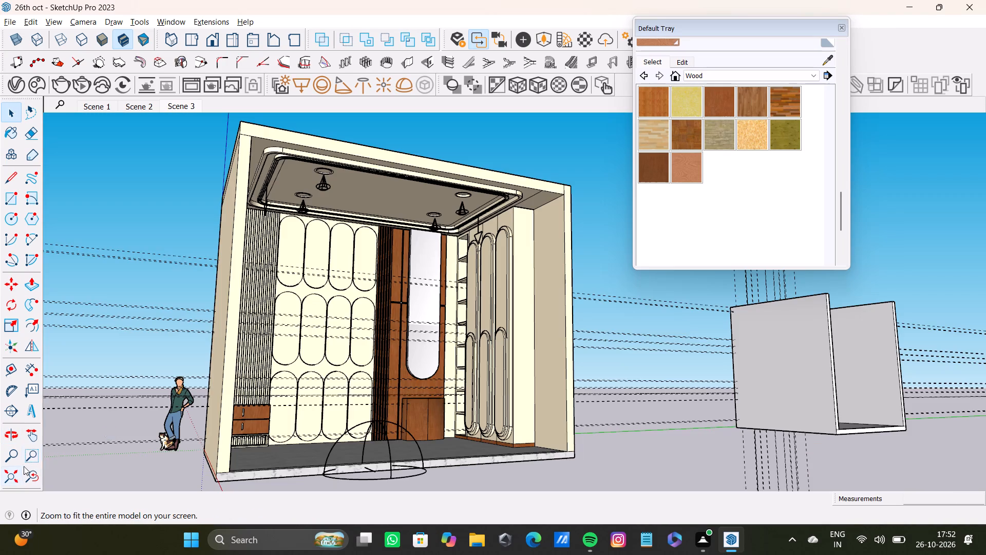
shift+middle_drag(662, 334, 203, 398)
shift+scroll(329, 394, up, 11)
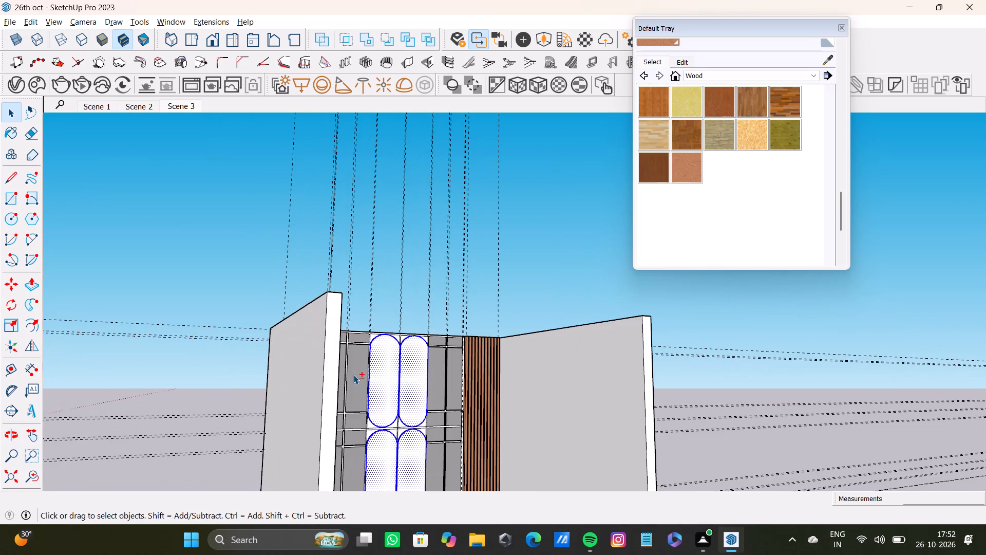
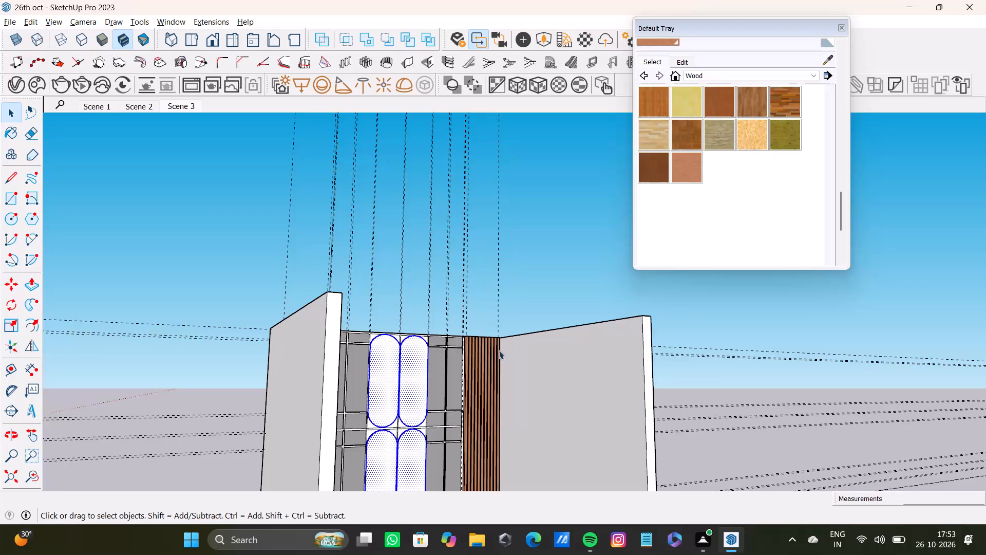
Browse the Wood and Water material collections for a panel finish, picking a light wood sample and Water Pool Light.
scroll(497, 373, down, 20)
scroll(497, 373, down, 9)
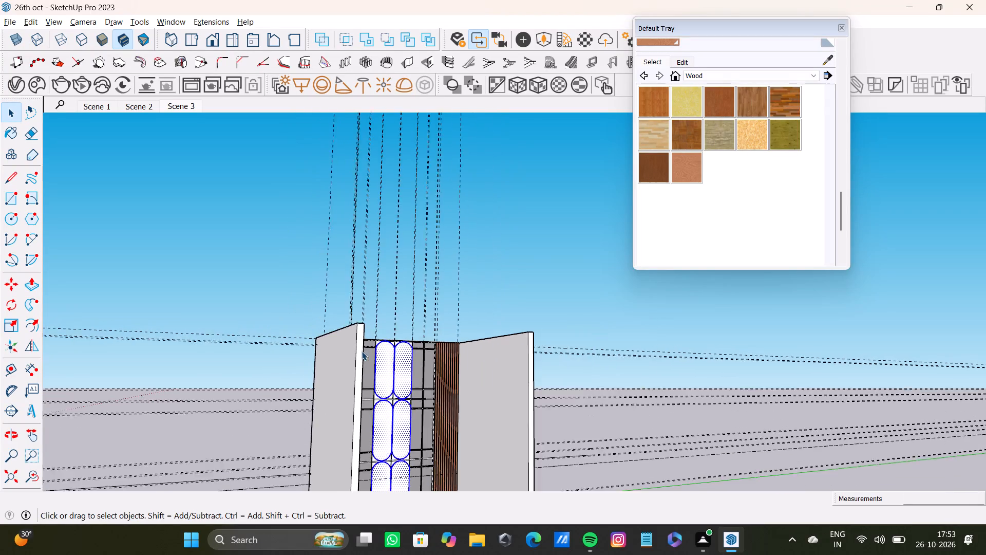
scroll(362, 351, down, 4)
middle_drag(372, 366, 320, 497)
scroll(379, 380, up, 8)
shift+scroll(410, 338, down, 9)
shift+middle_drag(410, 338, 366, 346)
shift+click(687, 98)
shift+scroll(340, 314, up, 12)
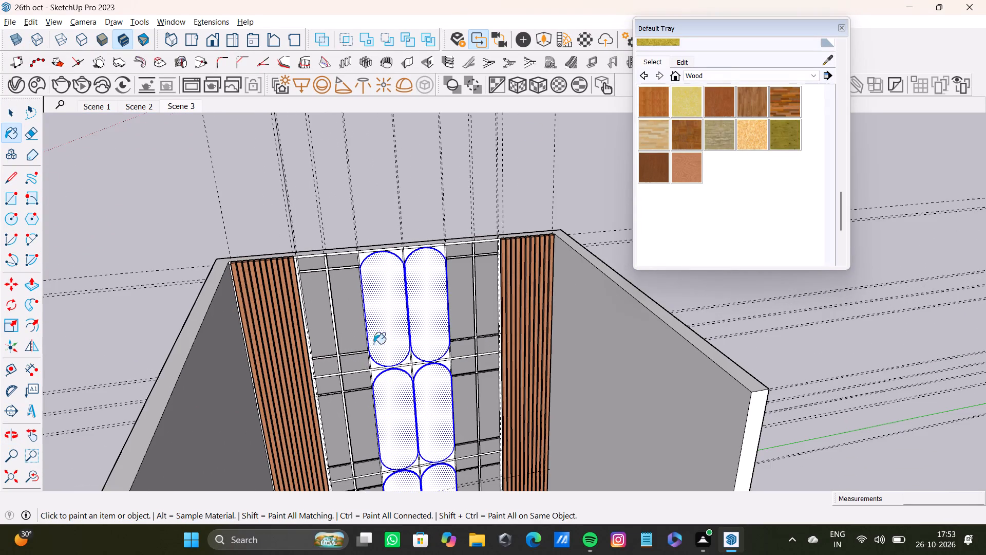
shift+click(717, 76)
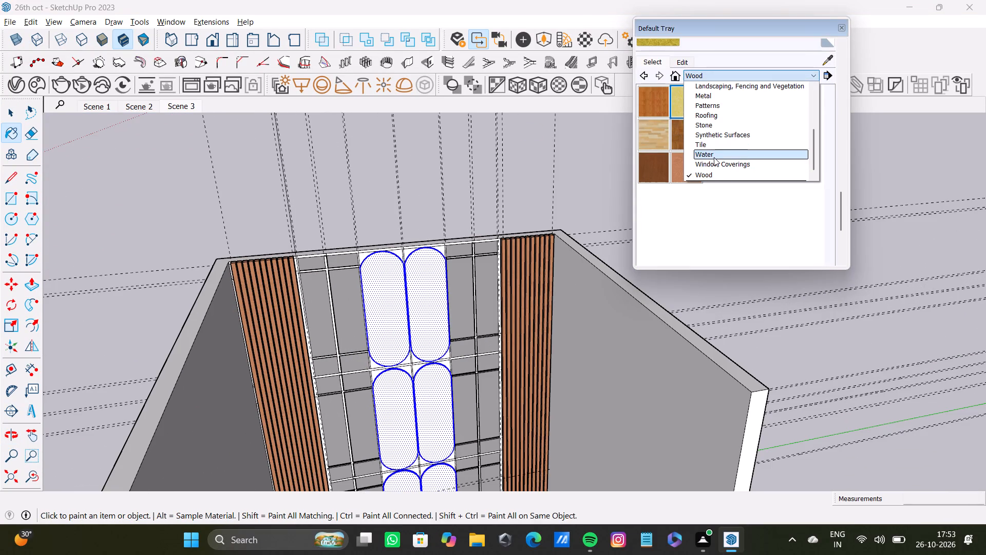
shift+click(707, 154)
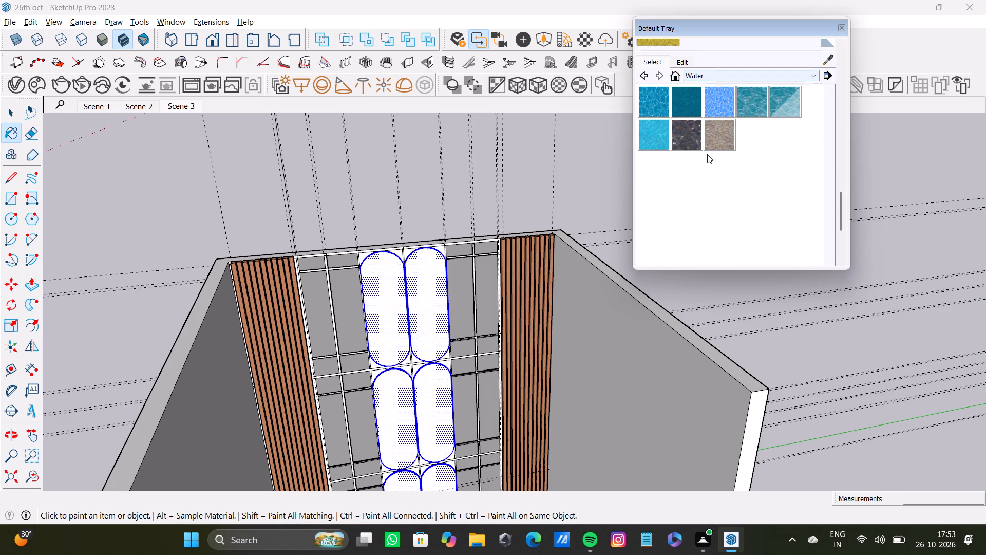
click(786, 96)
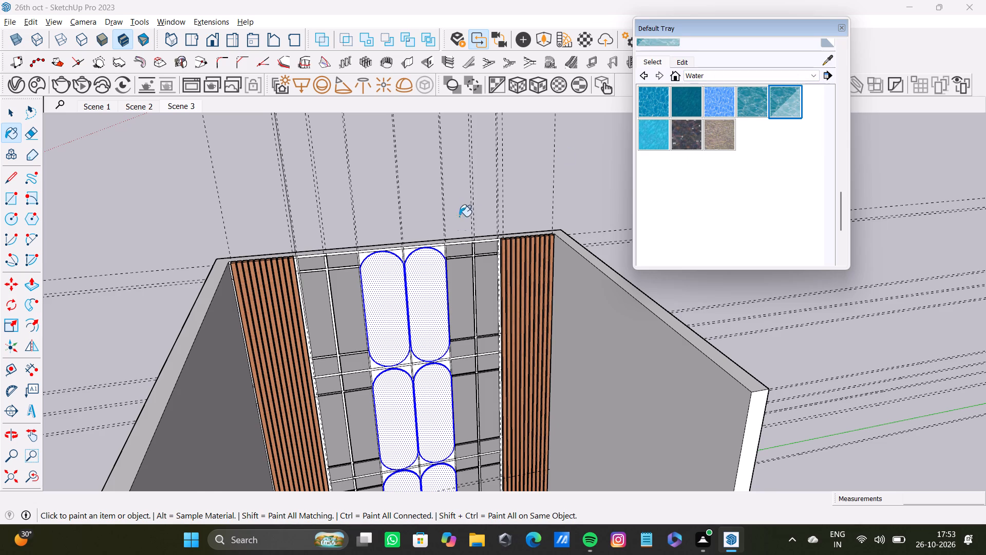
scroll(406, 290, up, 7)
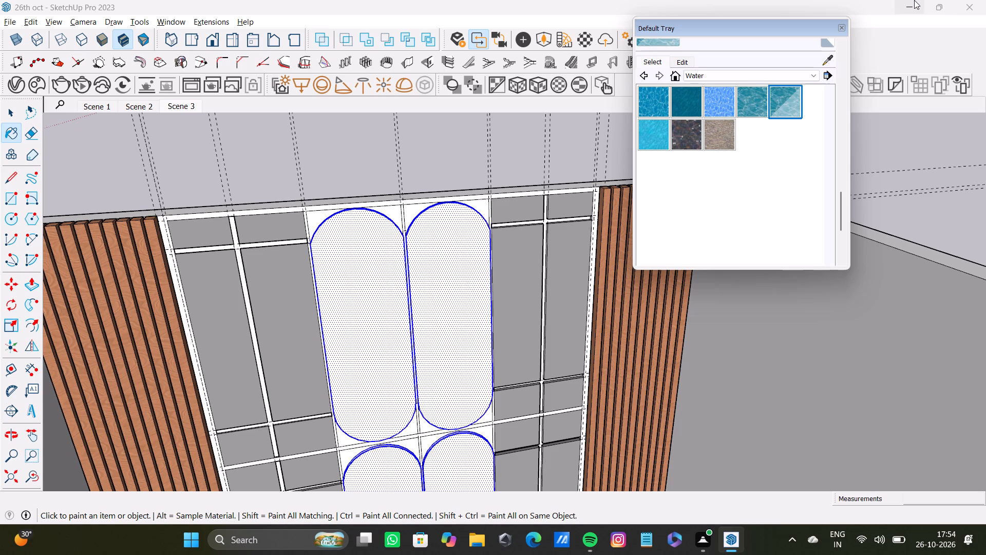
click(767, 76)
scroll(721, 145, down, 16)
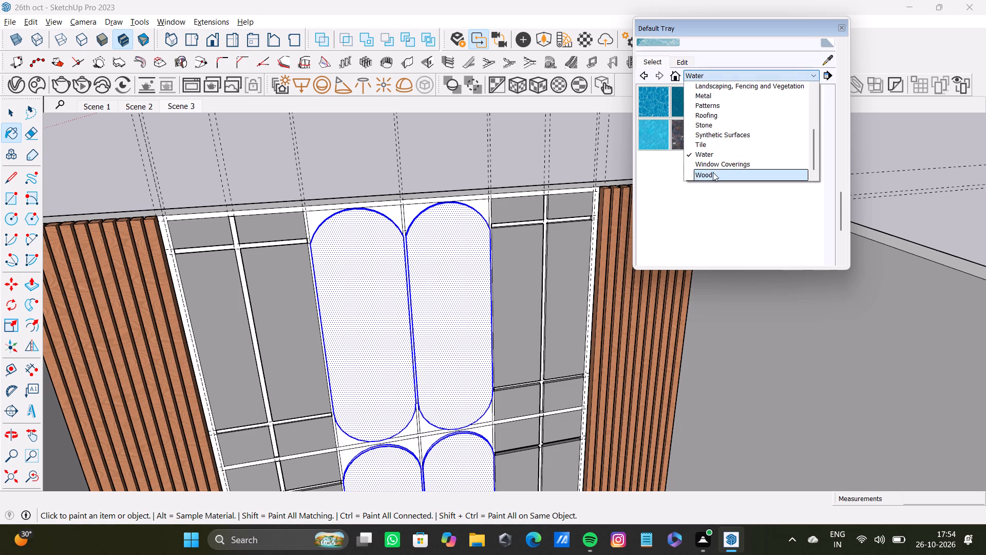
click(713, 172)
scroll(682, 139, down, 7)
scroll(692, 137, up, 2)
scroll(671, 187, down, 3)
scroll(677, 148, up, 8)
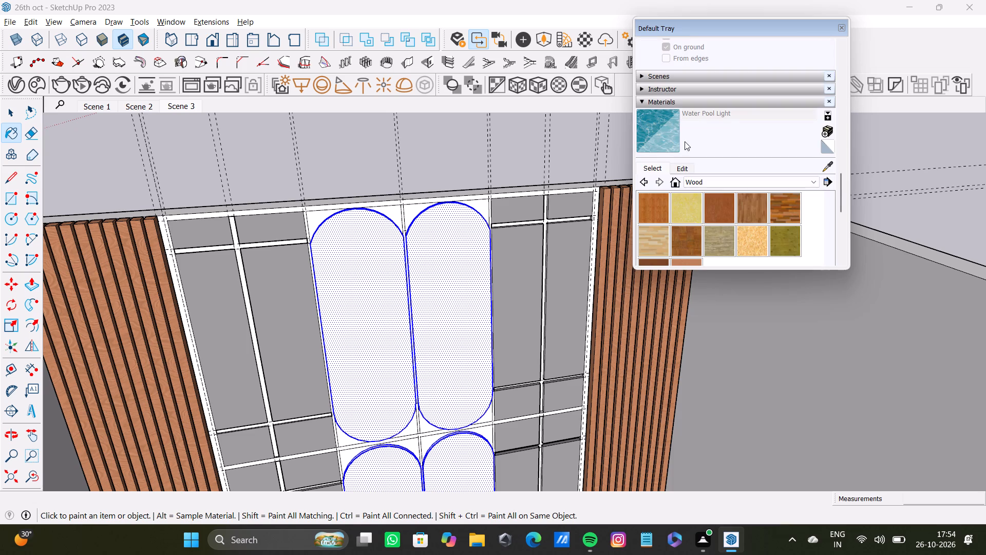
Paint all the selected rounded panels with Carrera Marble from the Stone collection.
click(693, 181)
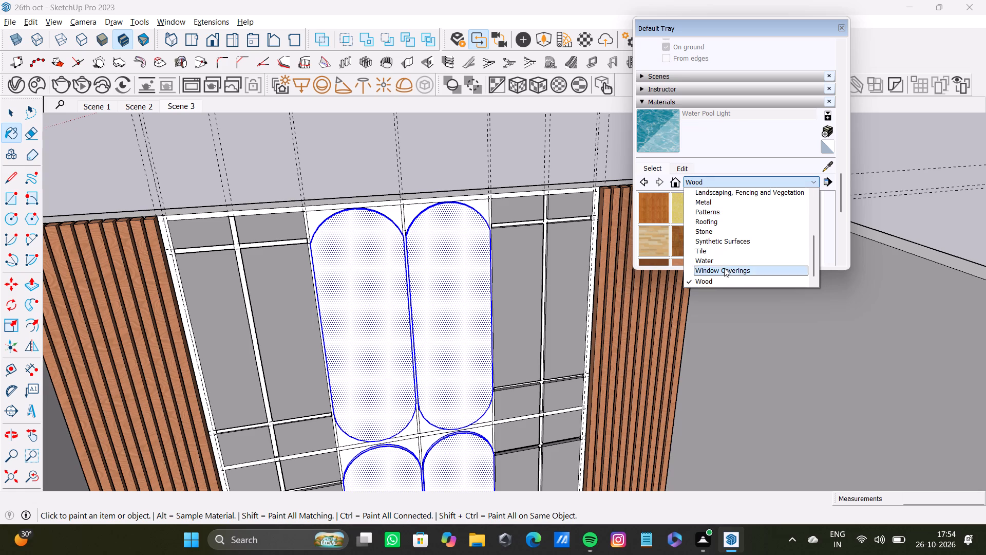
click(714, 233)
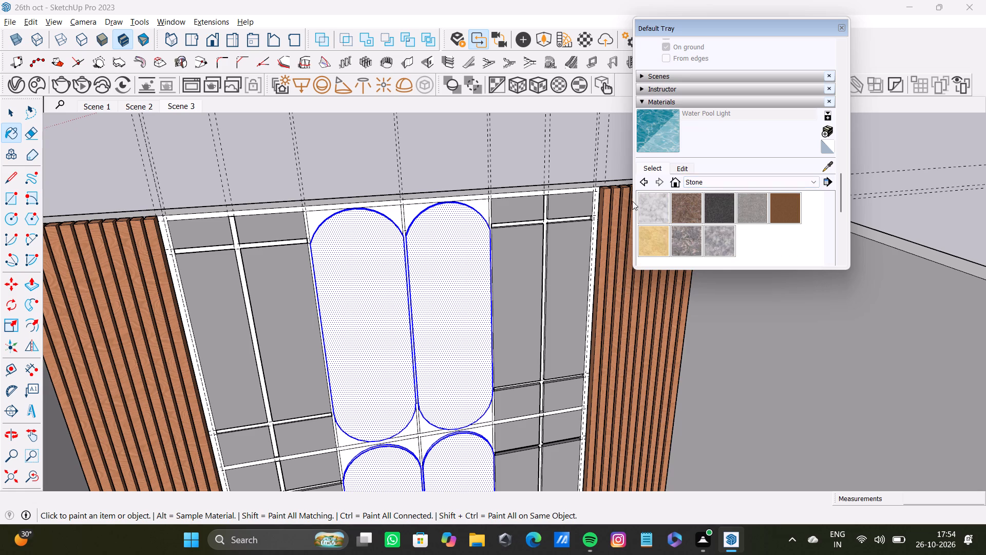
click(642, 211)
click(453, 250)
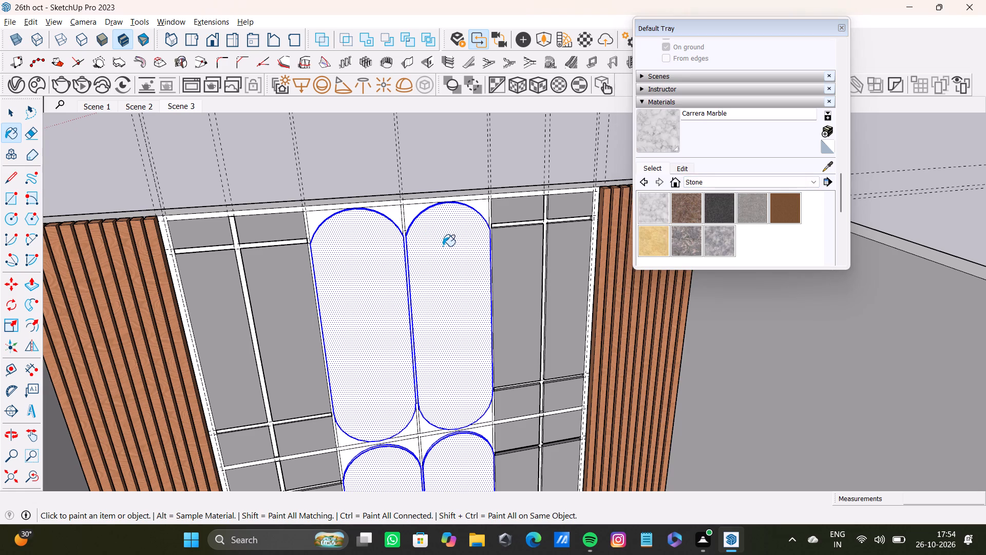
Paint the four backing corner faces above the curved tops of the two upper rounded panels with Carrera Marble.
scroll(443, 246, down, 4)
middle_drag(454, 249, 449, 433)
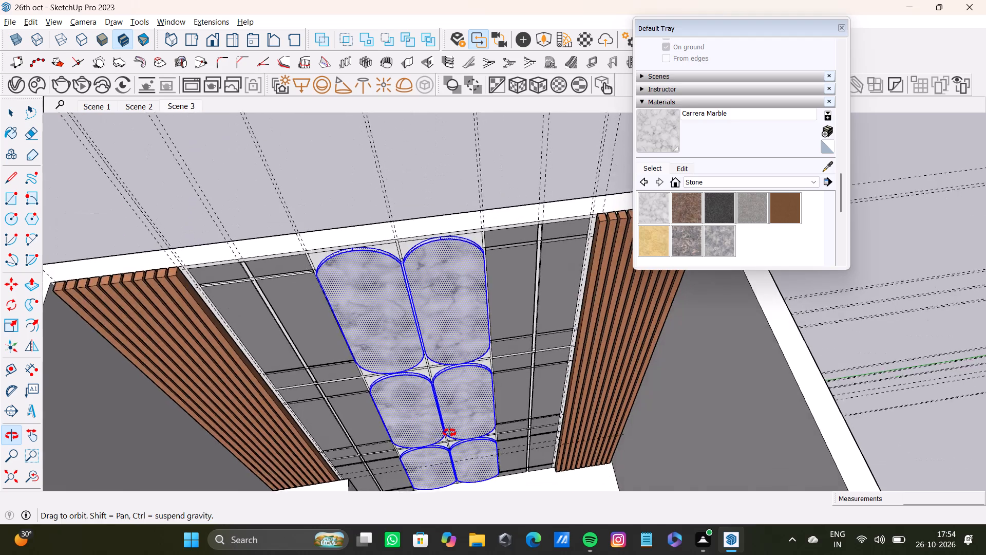
middle_drag(449, 433, 446, 423)
scroll(376, 255, up, 12)
click(442, 221)
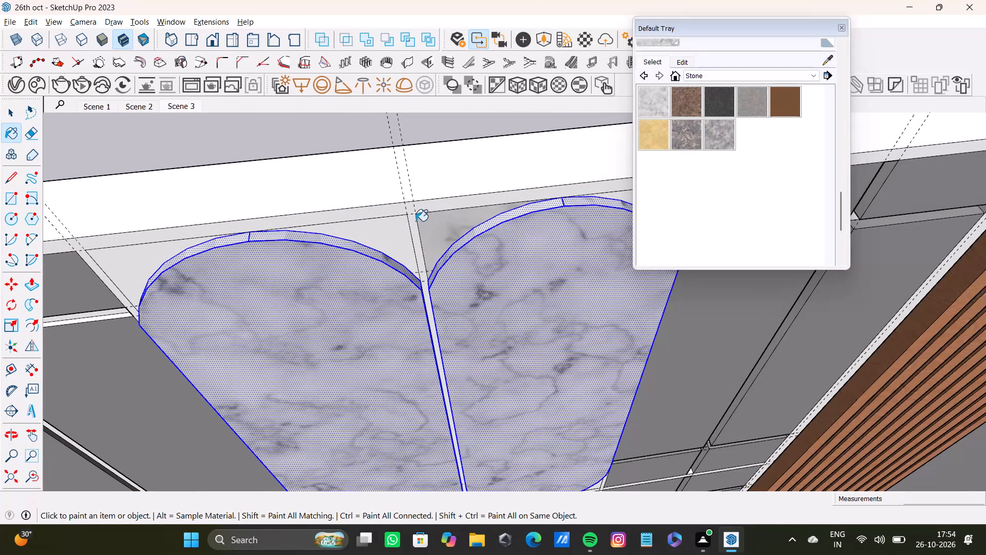
click(402, 226)
click(169, 254)
scroll(171, 253, down, 4)
middle_drag(293, 290, 298, 287)
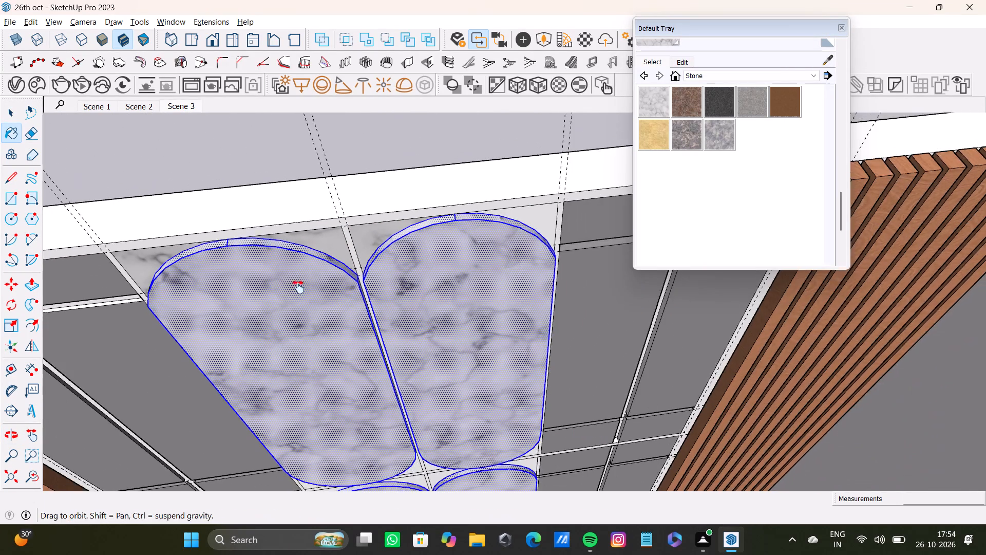
middle_drag(298, 287, 308, 227)
click(563, 160)
Paint the backing between the first and second rows of rounded panels, including matching faces, with Carrera Marble.
scroll(502, 239, down, 4)
middle_drag(461, 350, 452, 246)
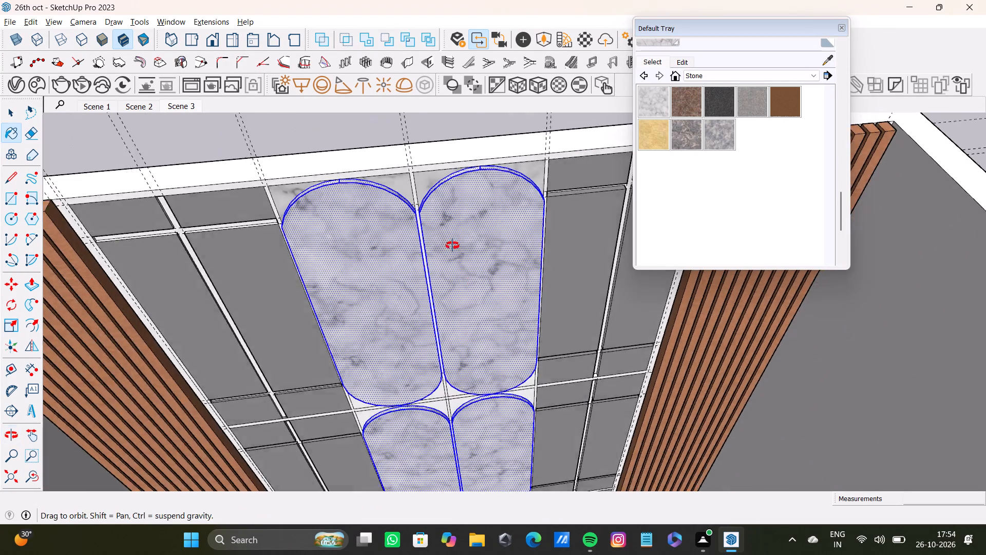
middle_drag(452, 246, 451, 238)
scroll(472, 417, up, 10)
shift+click(427, 369)
shift+click(387, 380)
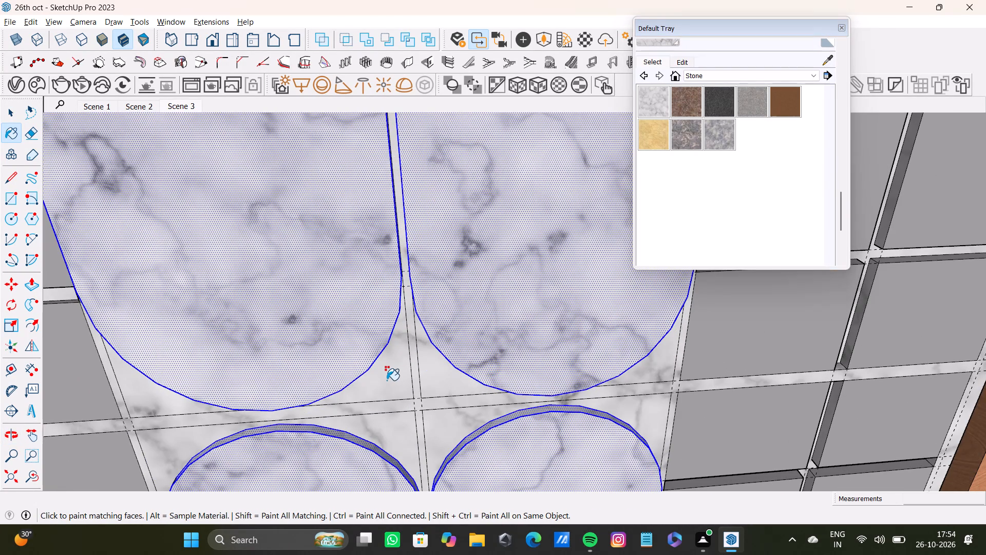
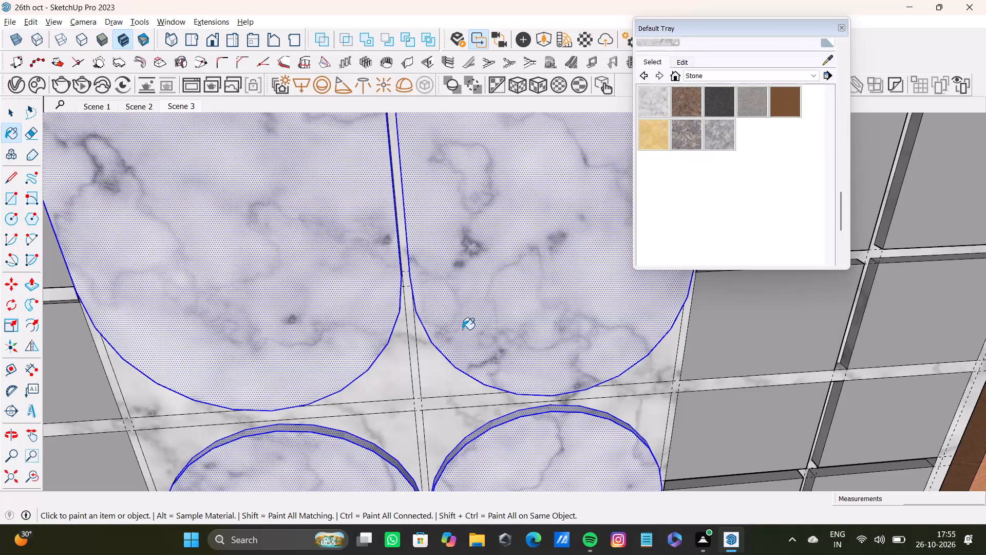
Select the room's floor, the inner faces of both side walls, one outer wall face, and the walls' top and front edge faces.
scroll(462, 329, down, 4)
scroll(461, 331, down, 20)
scroll(461, 331, down, 9)
scroll(518, 283, down, 8)
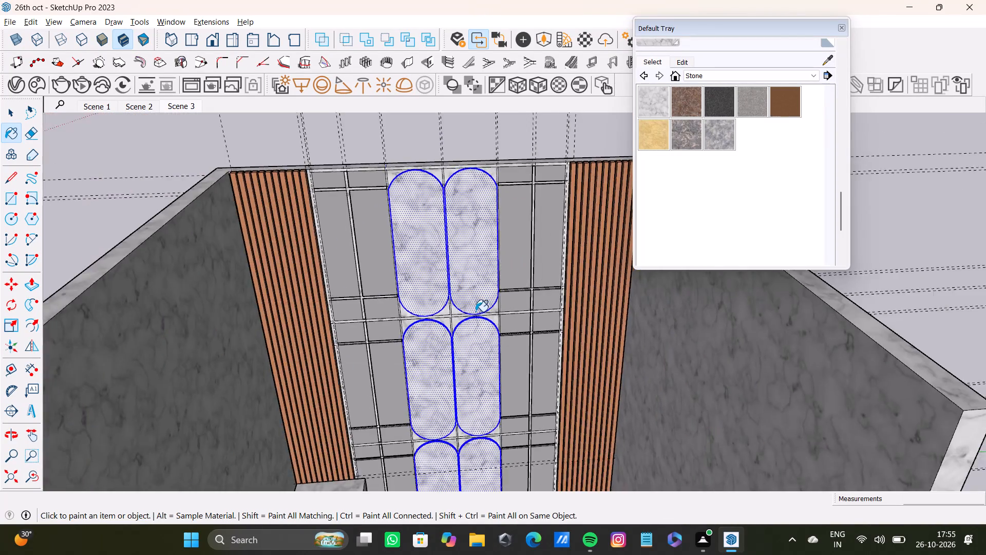
scroll(476, 311, down, 1)
scroll(476, 311, up, 2)
scroll(476, 311, down, 5)
shift+scroll(476, 312, up, 1)
shift+scroll(476, 312, down, 3)
shift+middle_drag(476, 312, 466, 301)
key(space)
click(503, 380)
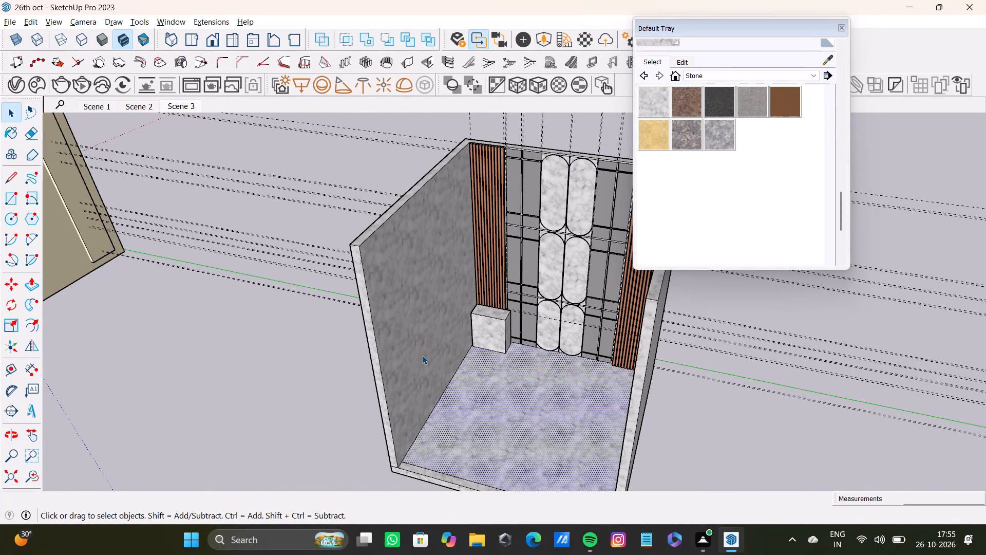
shift+click(422, 355)
shift+scroll(531, 377, down, 3)
shift+middle_drag(525, 377, 535, 395)
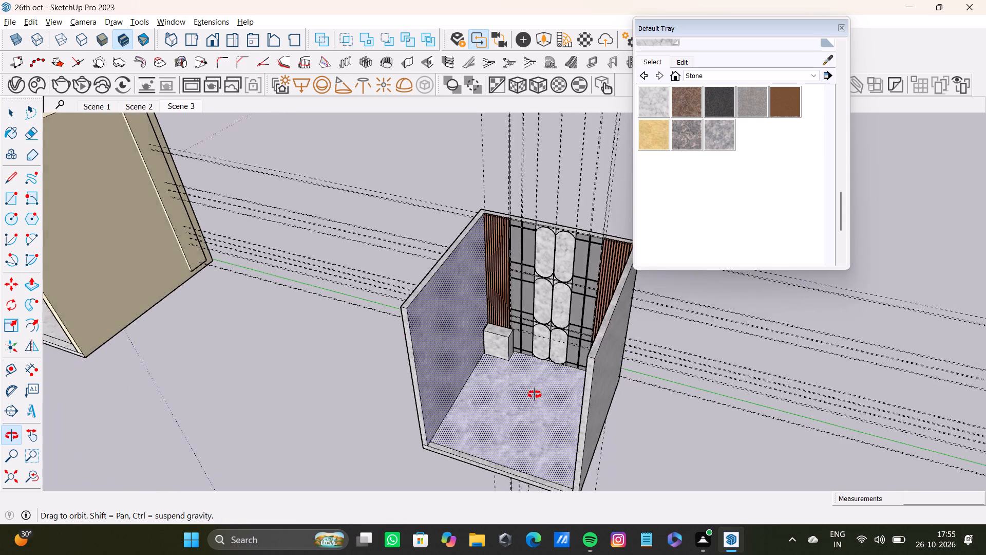
shift+middle_drag(535, 395, 734, 385)
shift+scroll(672, 306, up, 3)
shift+middle_drag(670, 297, 549, 371)
shift+click(590, 356)
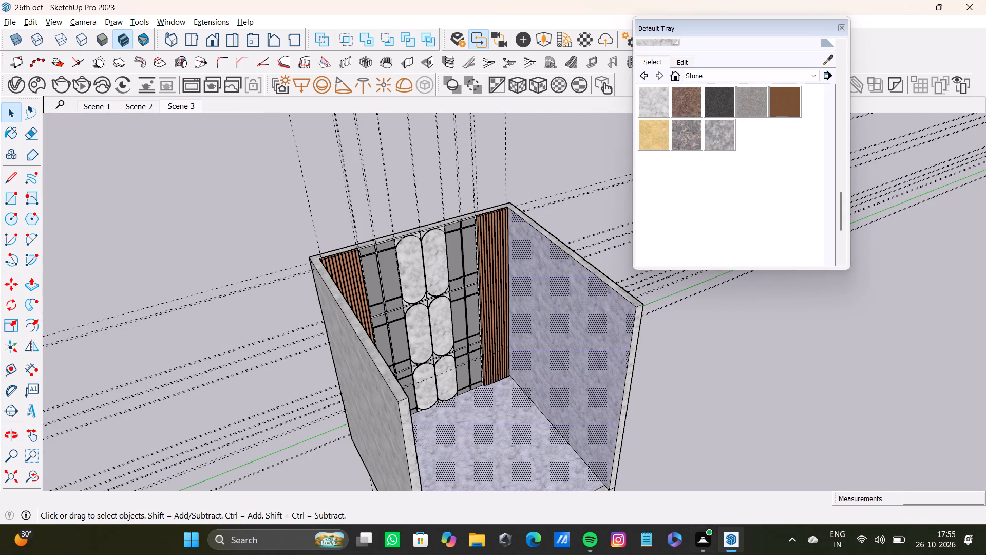
shift+double_click(375, 413)
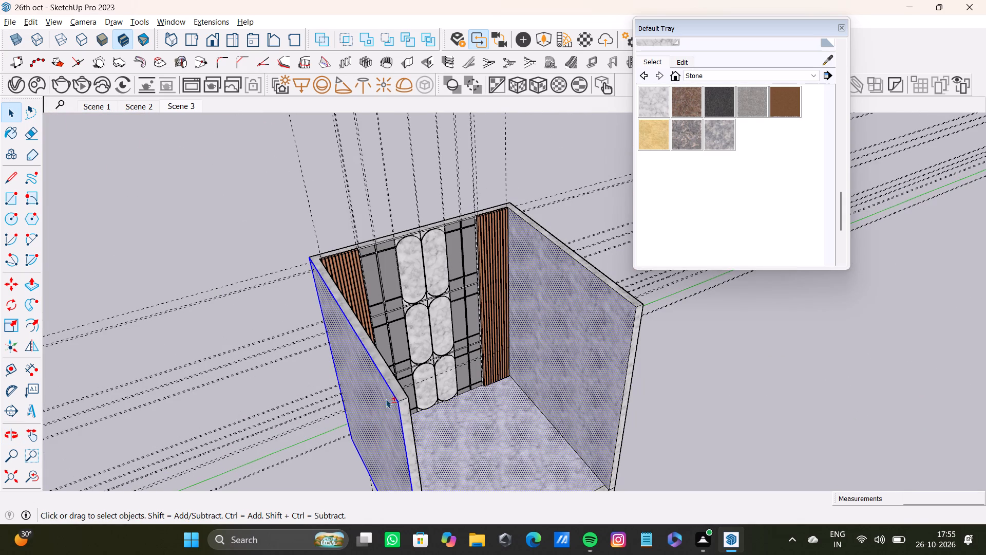
shift+double_click(395, 391)
shift+double_click(403, 415)
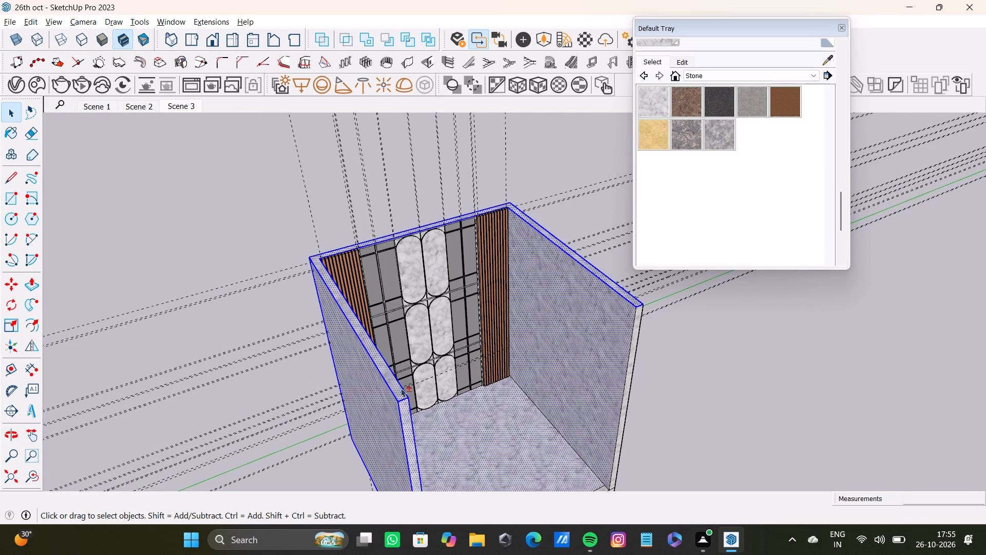
shift+double_click(629, 381)
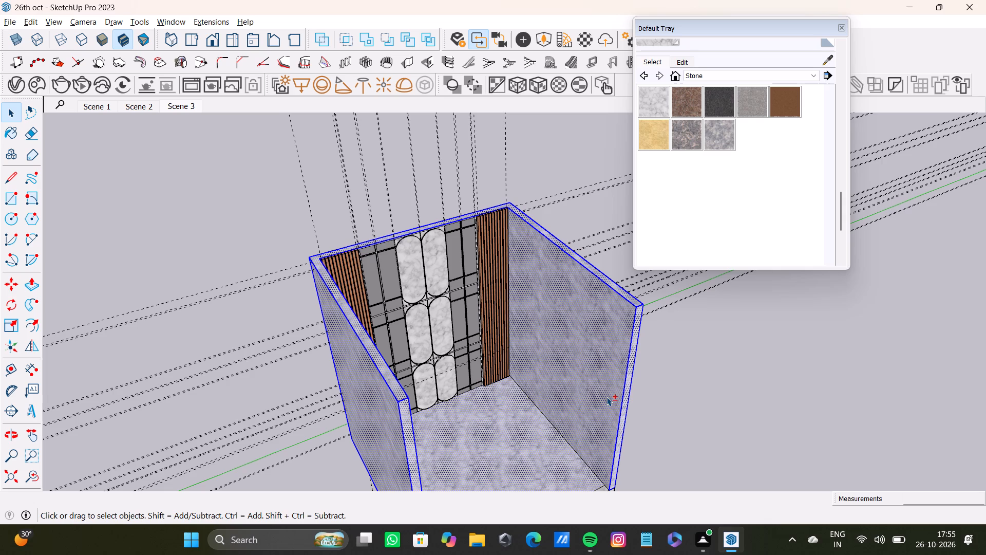
shift+click(606, 397)
shift+double_click(606, 397)
shift+scroll(558, 402, down, 5)
shift+middle_drag(551, 403, 490, 362)
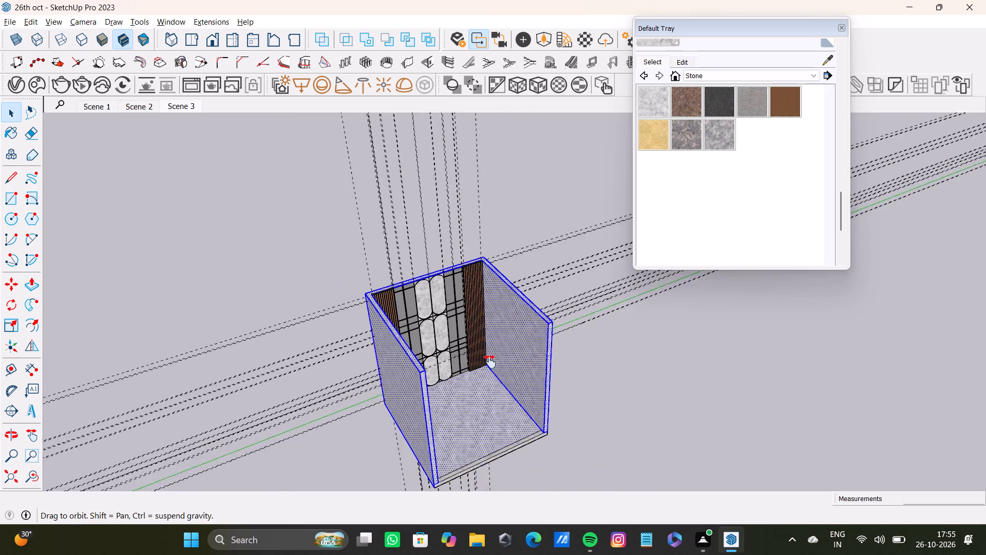
shift+middle_drag(490, 362, 405, 371)
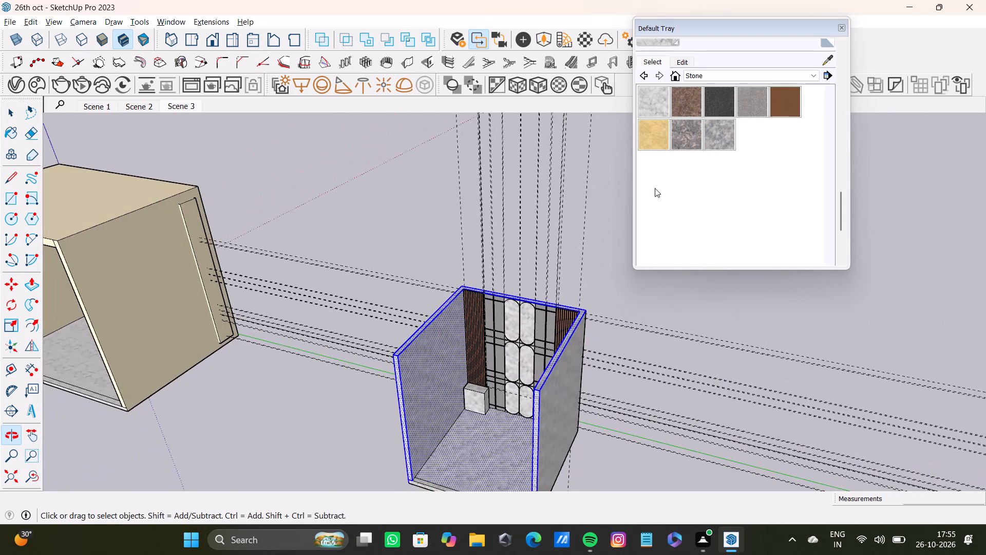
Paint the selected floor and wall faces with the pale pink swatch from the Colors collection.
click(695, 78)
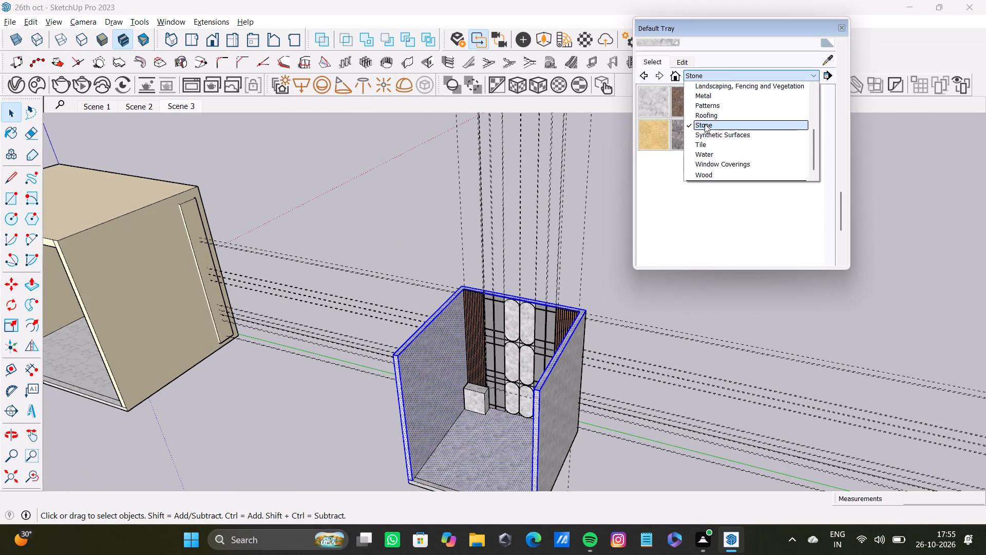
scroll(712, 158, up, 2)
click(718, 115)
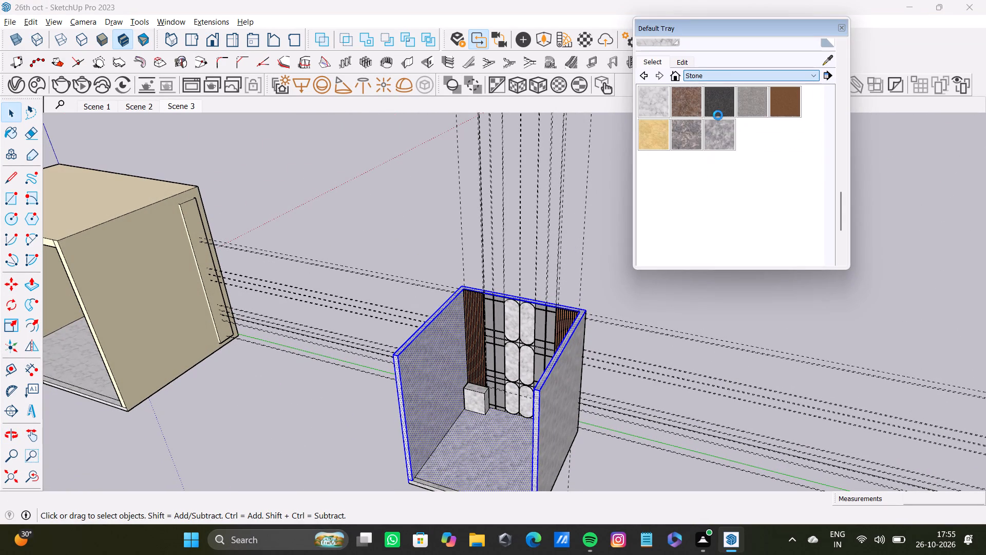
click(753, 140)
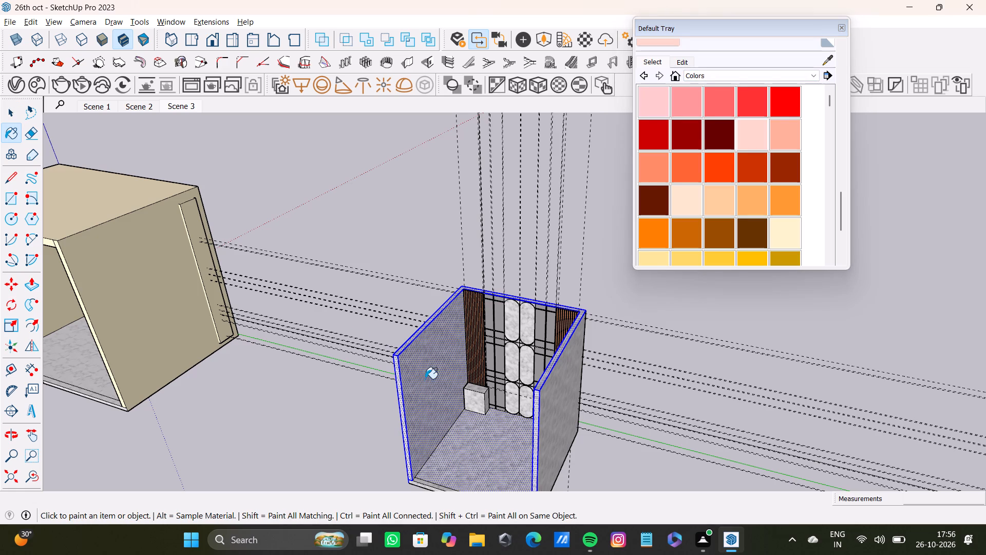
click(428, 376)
Paint the selected floor and wall faces with the light peach swatch from the Colors collection.
scroll(437, 376, down, 3)
middle_drag(437, 379, 595, 373)
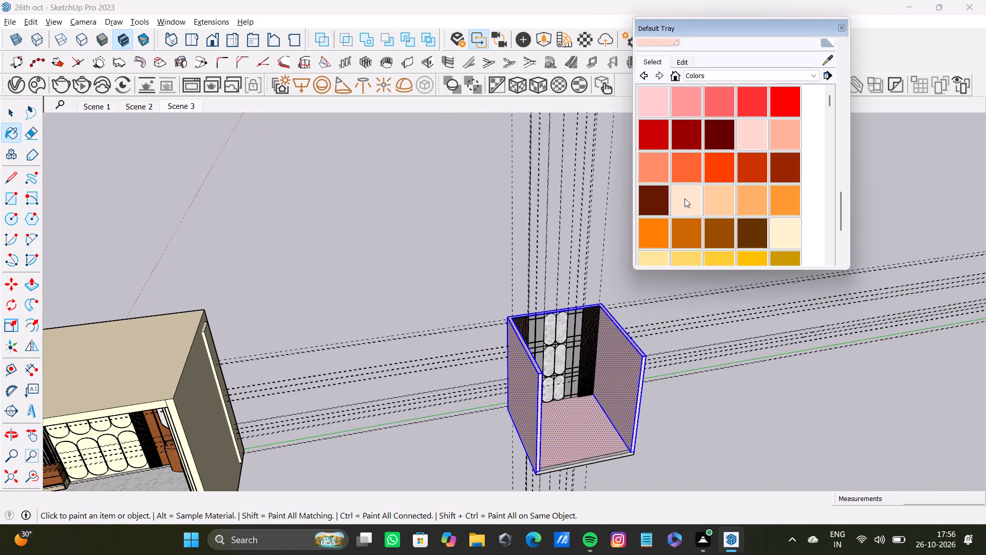
click(688, 197)
scroll(610, 377, up, 3)
click(618, 372)
scroll(614, 382, down, 4)
middle_drag(612, 384, 600, 394)
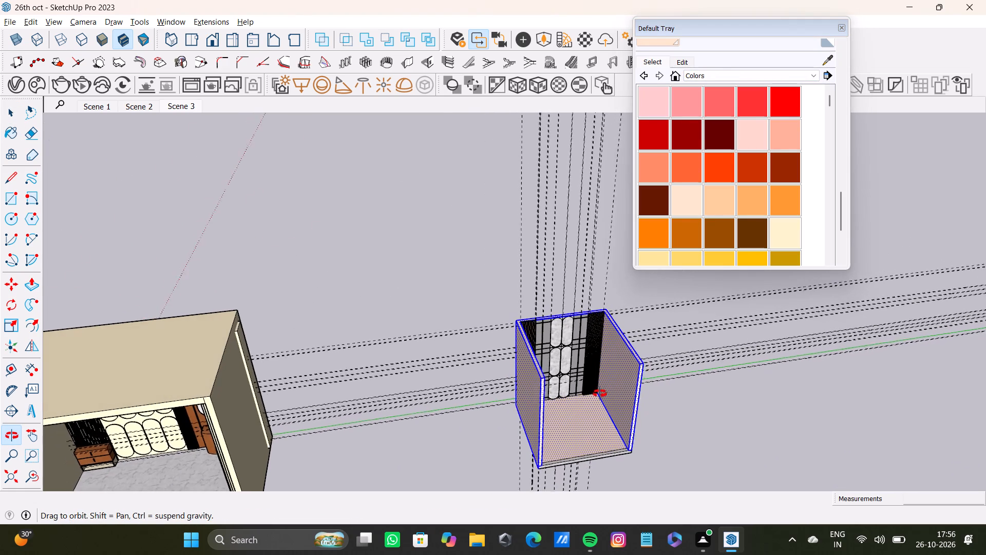
middle_drag(600, 394, 596, 397)
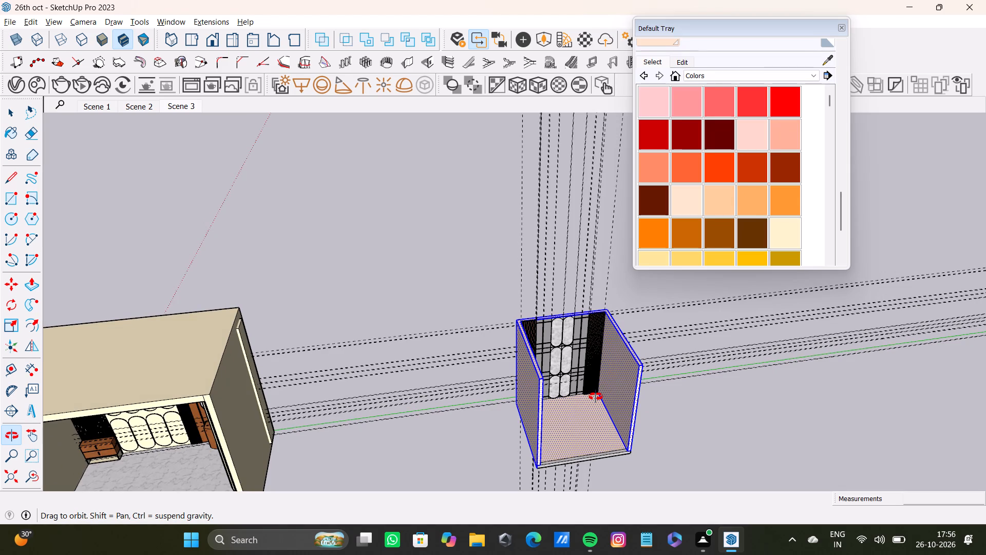
middle_drag(596, 397, 596, 397)
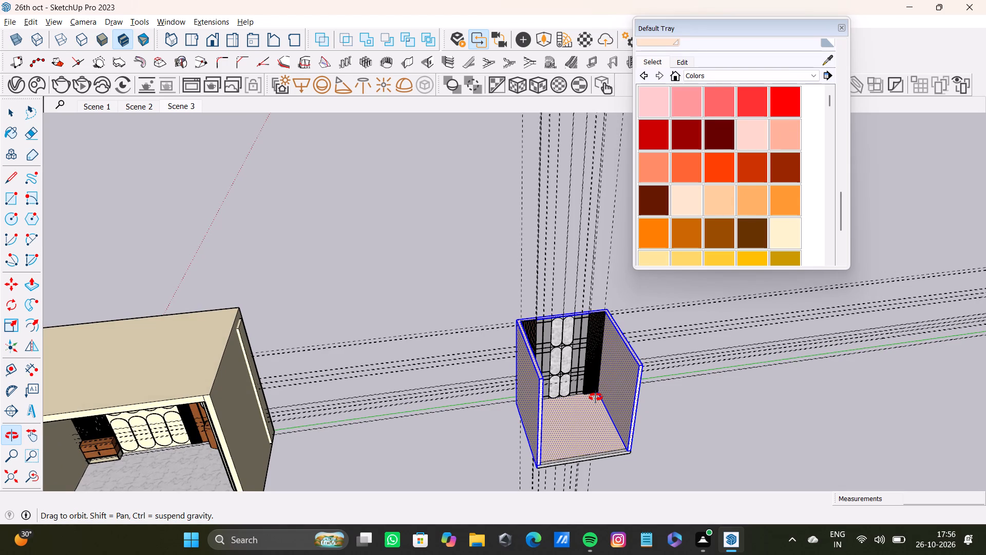
middle_drag(596, 397, 548, 402)
scroll(553, 391, up, 9)
scroll(556, 393, down, 7)
key(space)
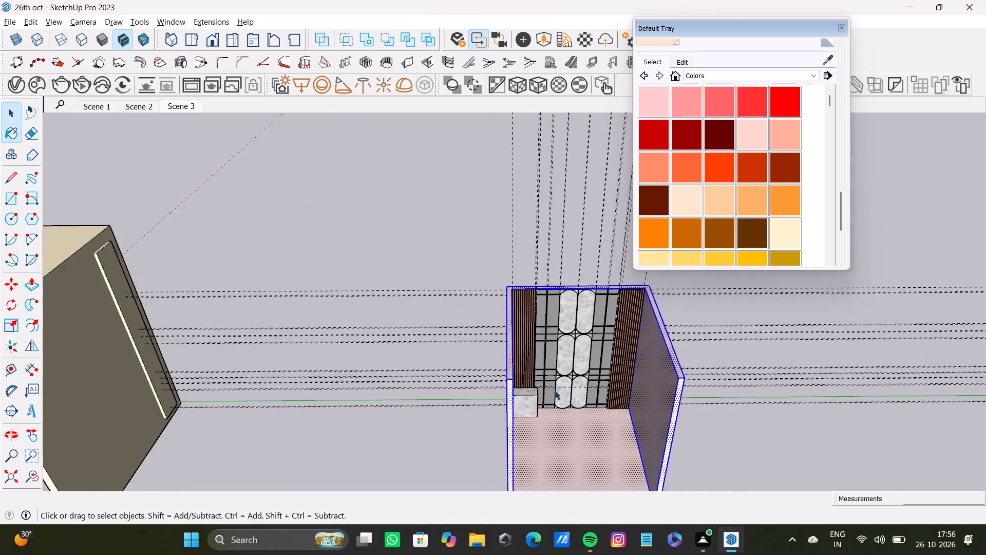
Examine the painted room and the panelled back wall from the open front.
scroll(555, 391, down, 3)
scroll(560, 404, up, 7)
scroll(576, 360, down, 4)
shift+middle_drag(566, 365, 10, 139)
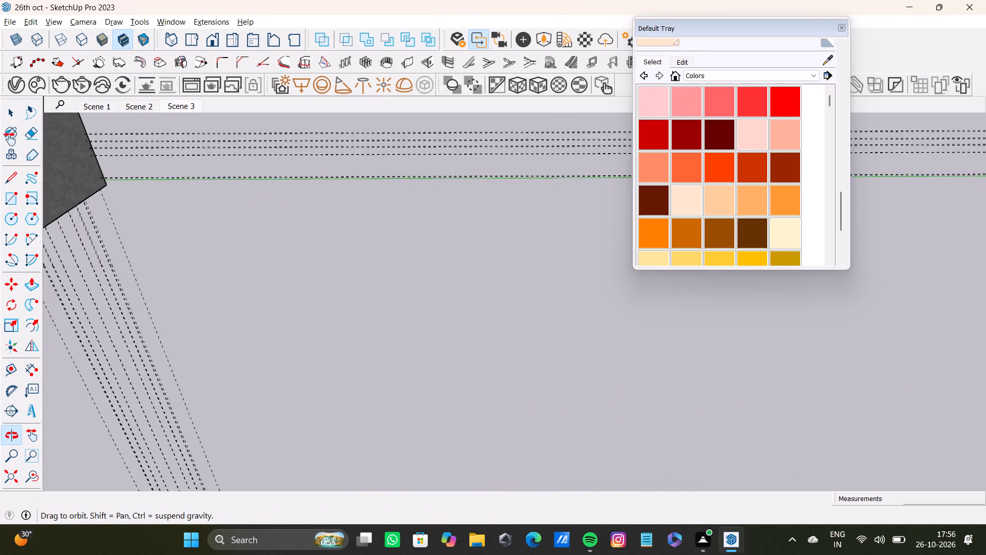
shift+middle_drag(10, 139, 551, 292)
scroll(540, 361, up, 7)
shift+middle_drag(544, 346, 363, 373)
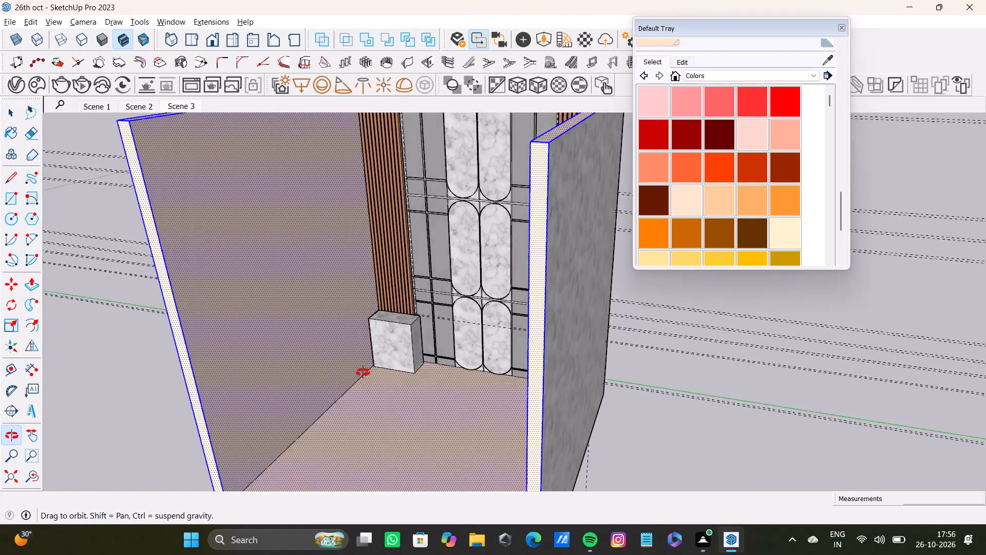
shift+middle_drag(363, 373, 400, 423)
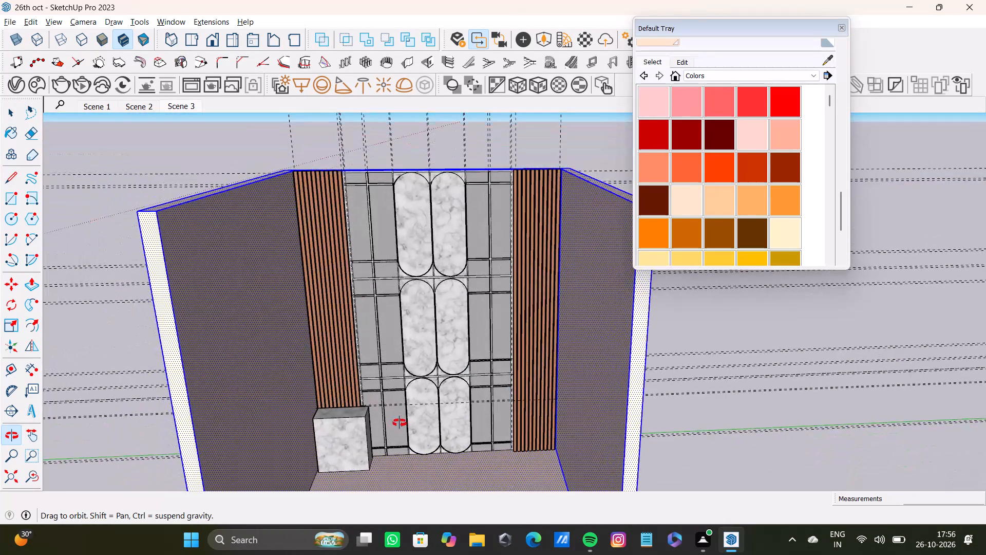
shift+middle_drag(400, 423, 374, 322)
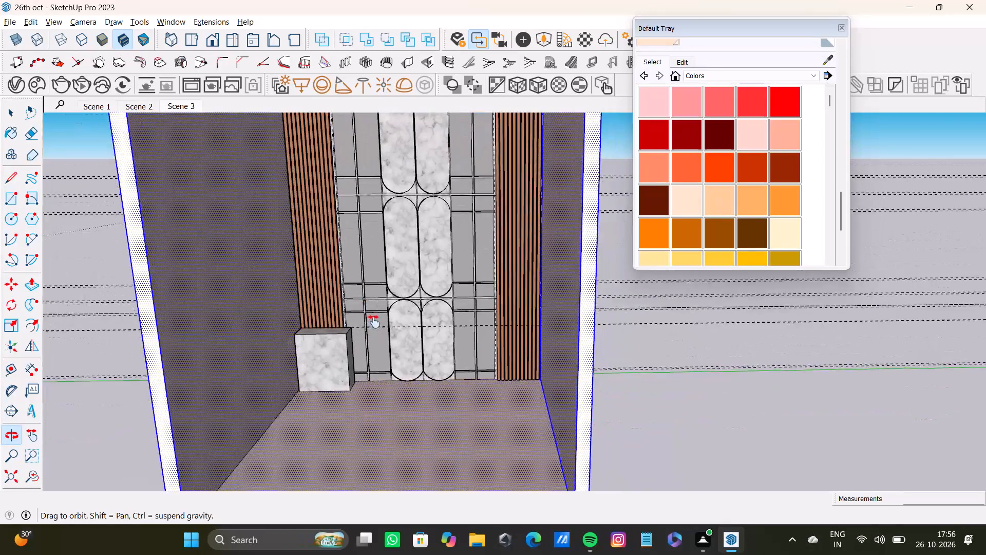
shift+middle_drag(374, 322, 330, 346)
scroll(433, 324, up, 1)
shift+middle_drag(433, 324, 447, 420)
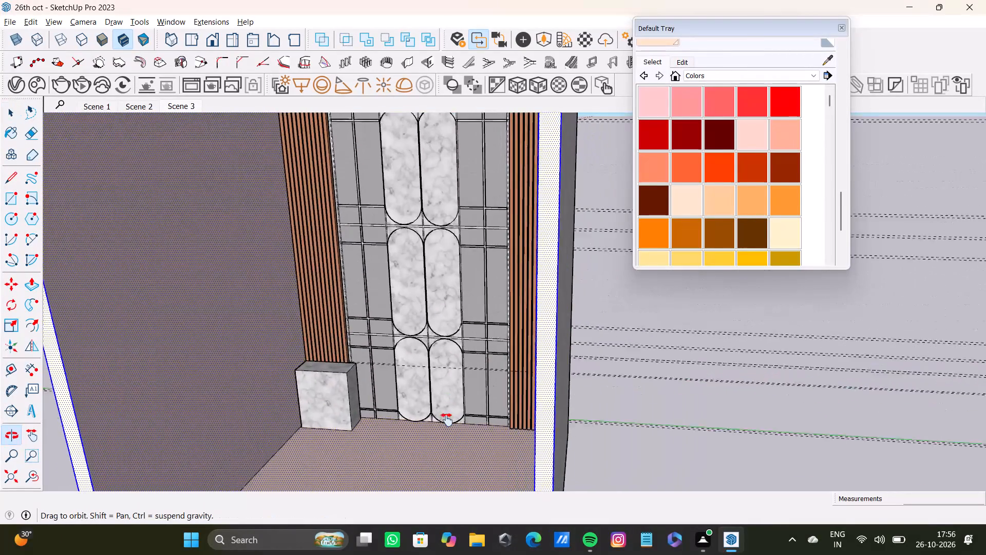
shift+middle_drag(447, 420, 427, 393)
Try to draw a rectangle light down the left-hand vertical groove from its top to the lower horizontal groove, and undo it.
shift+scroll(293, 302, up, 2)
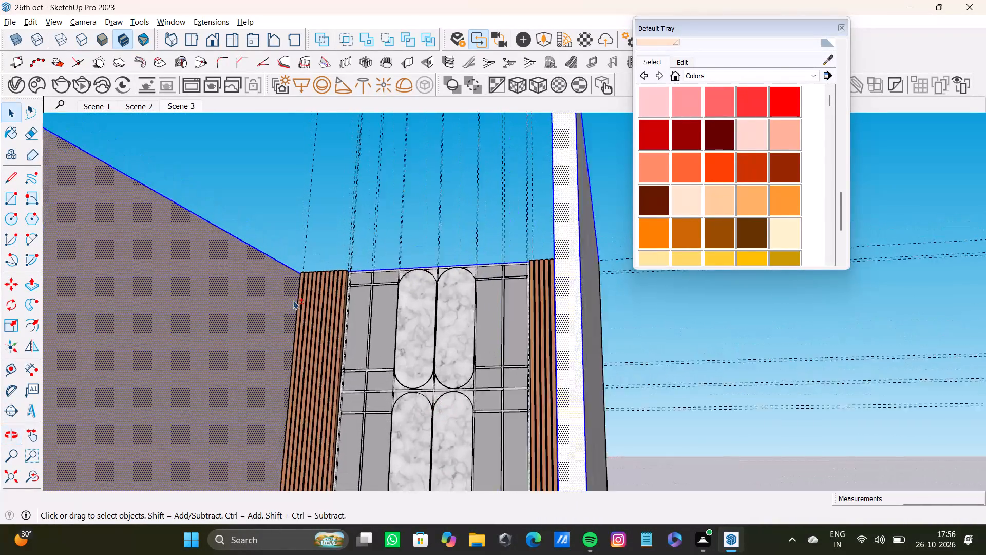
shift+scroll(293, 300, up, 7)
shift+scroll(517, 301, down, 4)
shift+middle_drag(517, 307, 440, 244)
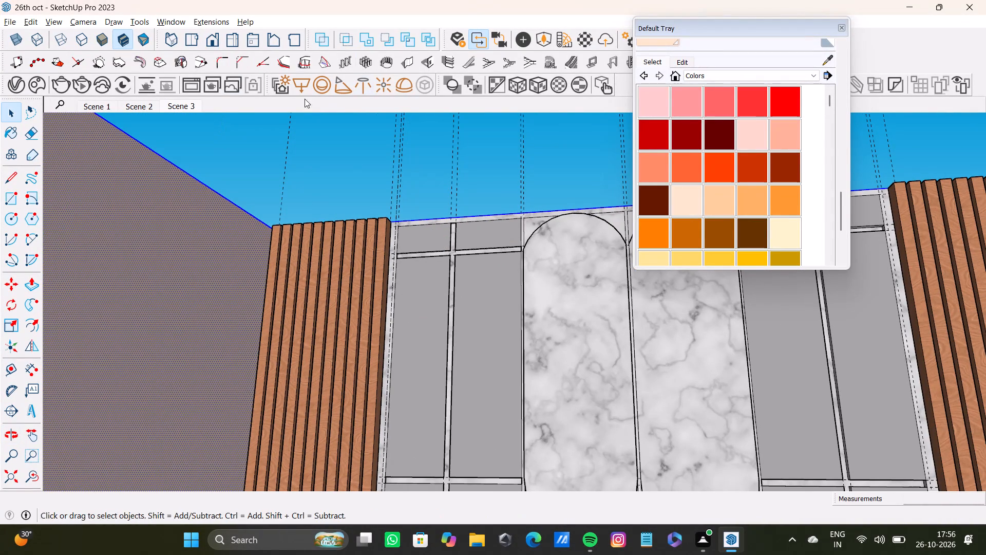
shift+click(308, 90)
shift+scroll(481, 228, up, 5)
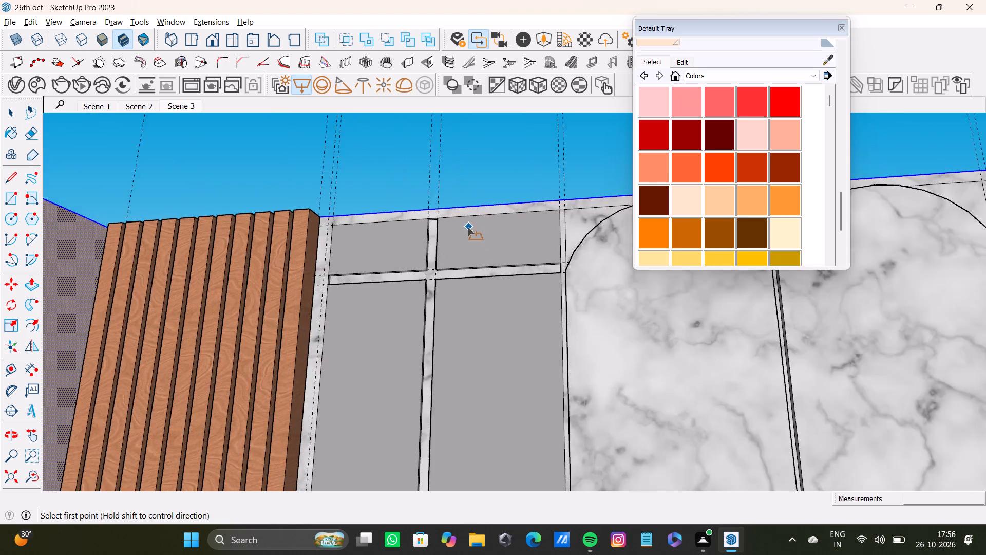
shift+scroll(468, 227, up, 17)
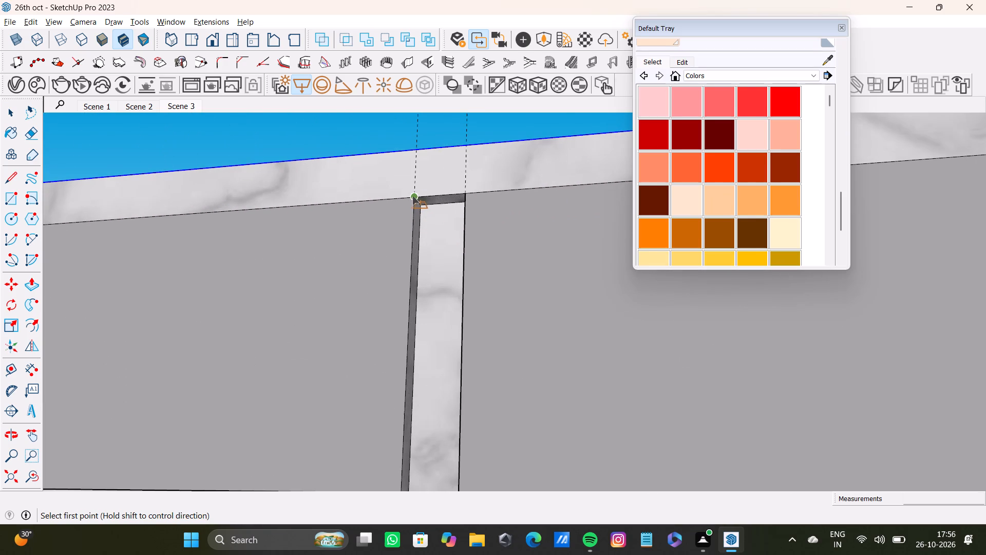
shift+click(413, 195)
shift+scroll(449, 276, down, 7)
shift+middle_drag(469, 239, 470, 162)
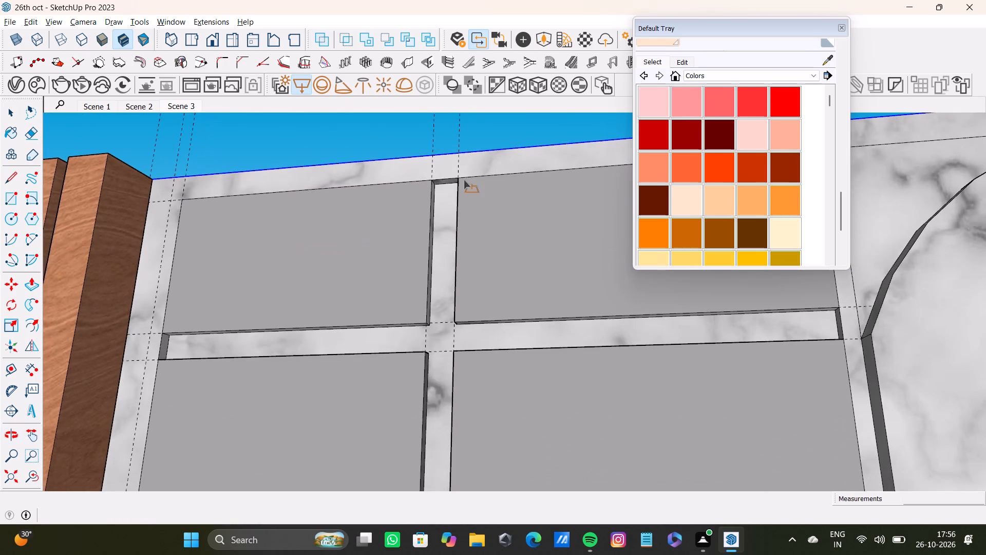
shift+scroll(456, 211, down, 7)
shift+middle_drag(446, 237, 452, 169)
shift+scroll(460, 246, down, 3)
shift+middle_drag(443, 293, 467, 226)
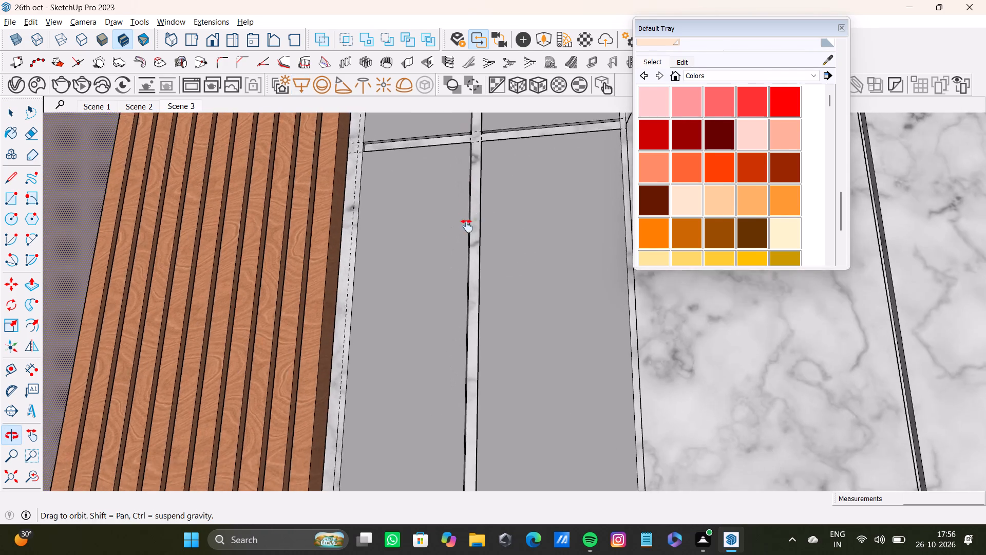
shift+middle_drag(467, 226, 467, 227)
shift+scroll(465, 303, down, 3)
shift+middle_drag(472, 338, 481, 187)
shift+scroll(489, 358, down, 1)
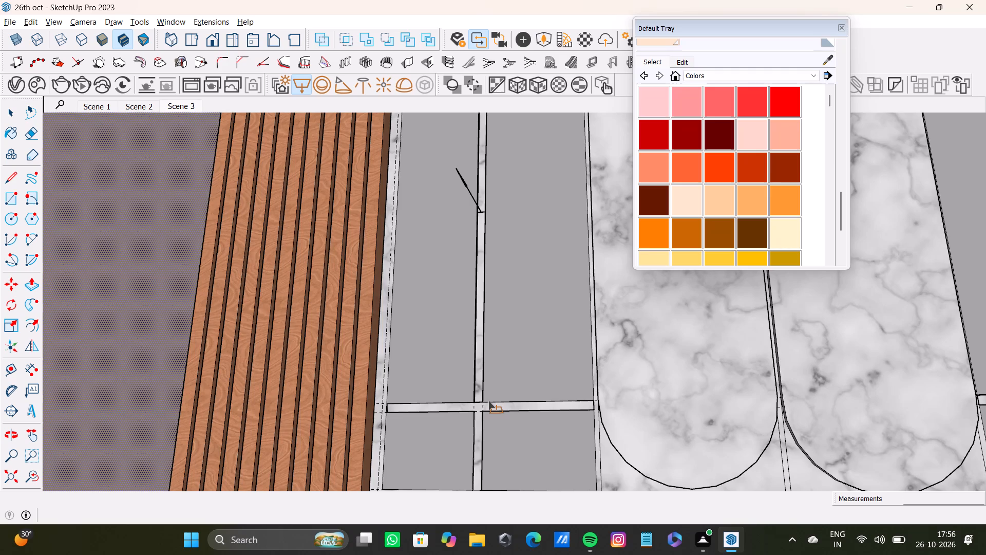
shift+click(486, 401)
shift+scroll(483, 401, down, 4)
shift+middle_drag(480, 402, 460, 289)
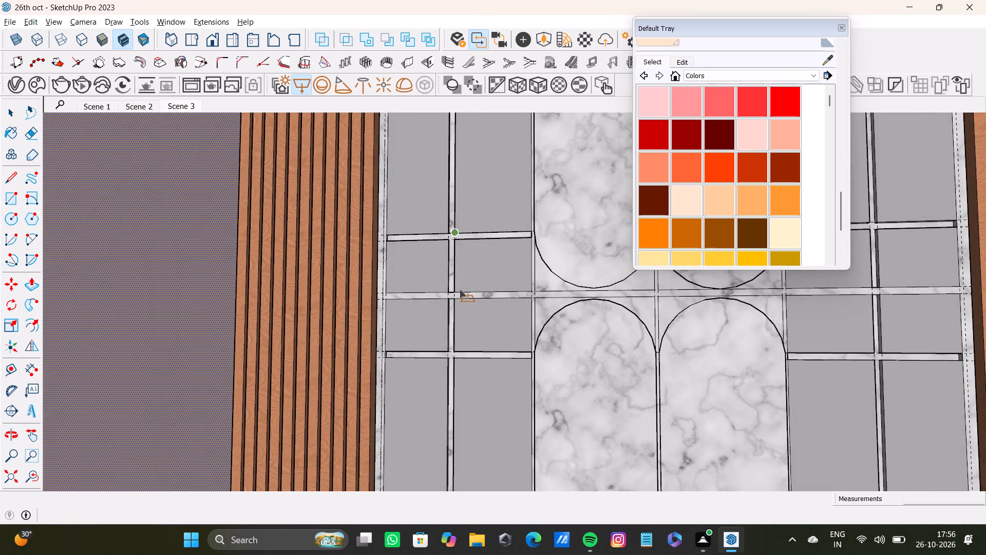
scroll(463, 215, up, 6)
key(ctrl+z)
Draw a rectangle light in the left-hand vertical groove, from the top of the wall down to the upper full-width horizontal band.
scroll(428, 227, down, 8)
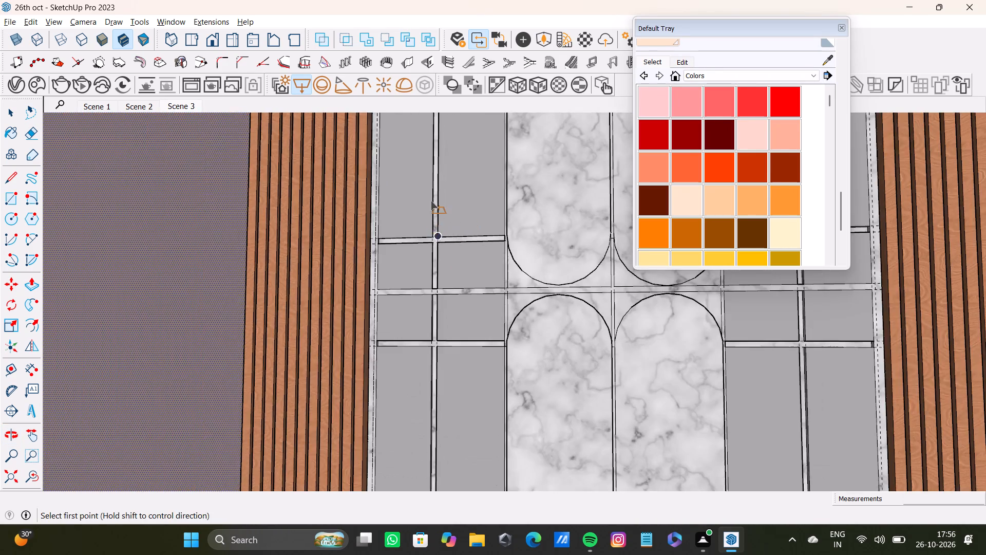
shift+middle_drag(431, 200, 439, 406)
scroll(429, 169, up, 7)
scroll(472, 311, down, 7)
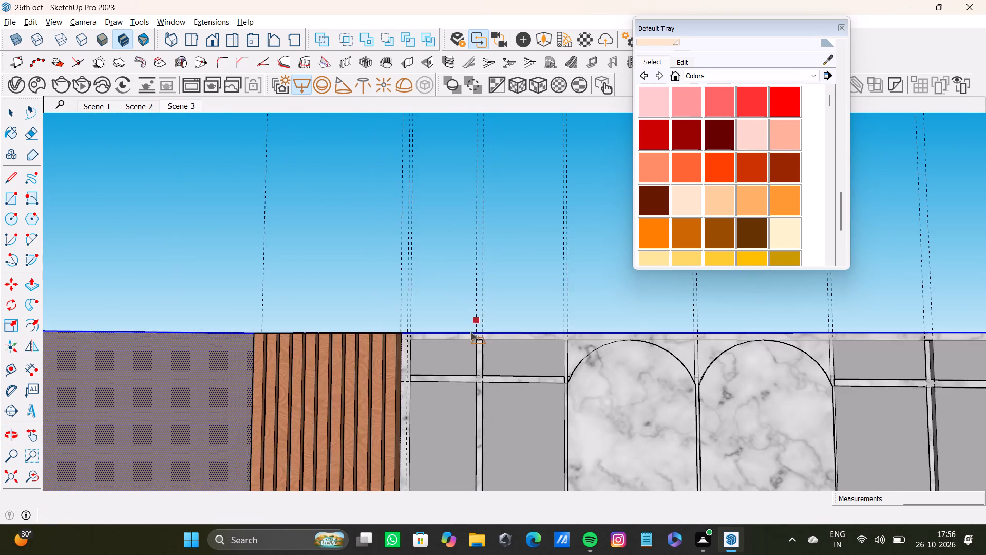
scroll(470, 332, up, 11)
click(476, 347)
scroll(498, 399, down, 3)
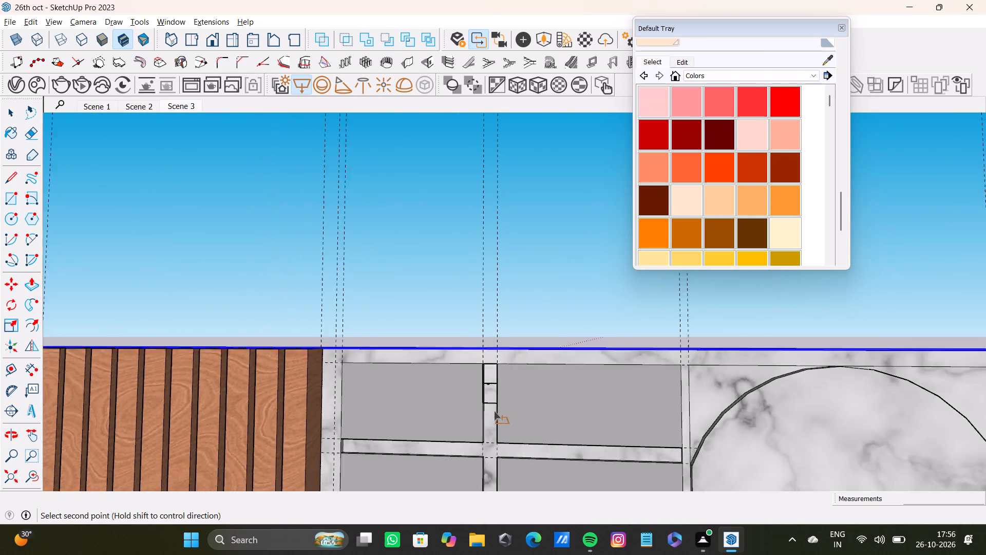
scroll(494, 411, down, 4)
shift+scroll(503, 312, up, 1)
shift+scroll(503, 312, down, 4)
middle_drag(496, 413, 491, 317)
scroll(484, 280, down, 4)
middle_drag(471, 364, 491, 245)
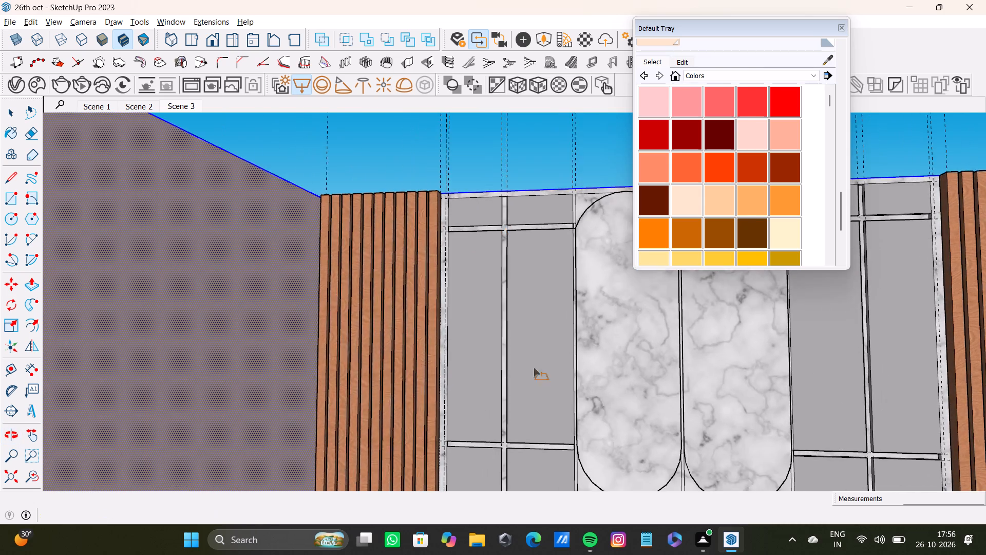
middle_drag(533, 381, 522, 270)
scroll(513, 362, down, 2)
shift+middle_drag(510, 387, 504, 377)
shift+scroll(509, 362, down, 1)
scroll(500, 377, up, 10)
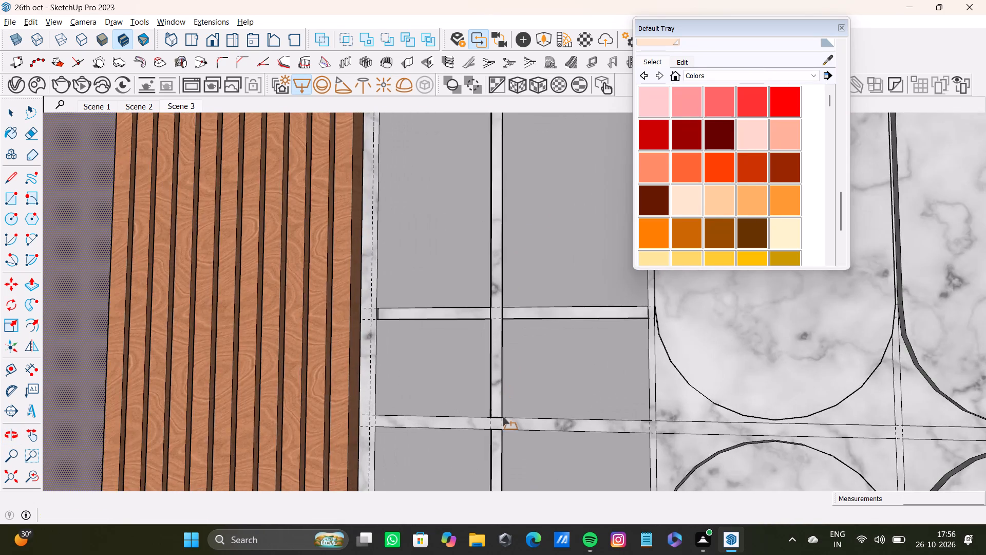
scroll(503, 417, up, 3)
click(503, 417)
Draw a rectangle light in the left-hand vertical groove's middle section, between the upper and lower full-width horizontal bands.
scroll(445, 368, down, 8)
middle_drag(463, 309, 401, 366)
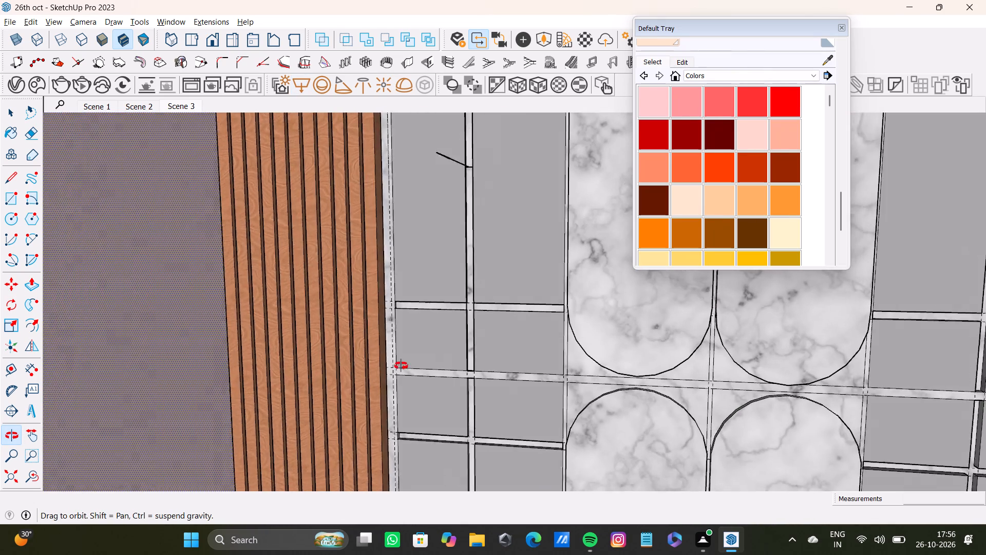
middle_drag(401, 366, 466, 294)
shift+scroll(461, 302, up, 9)
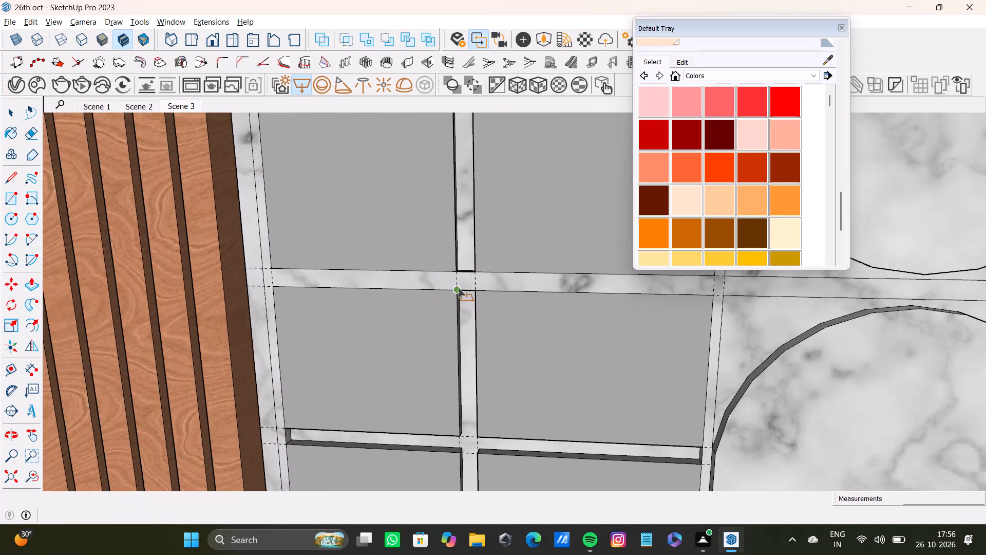
shift+click(459, 288)
shift+scroll(471, 326, down, 12)
shift+middle_drag(478, 398, 469, 262)
shift+middle_drag(435, 365, 457, 291)
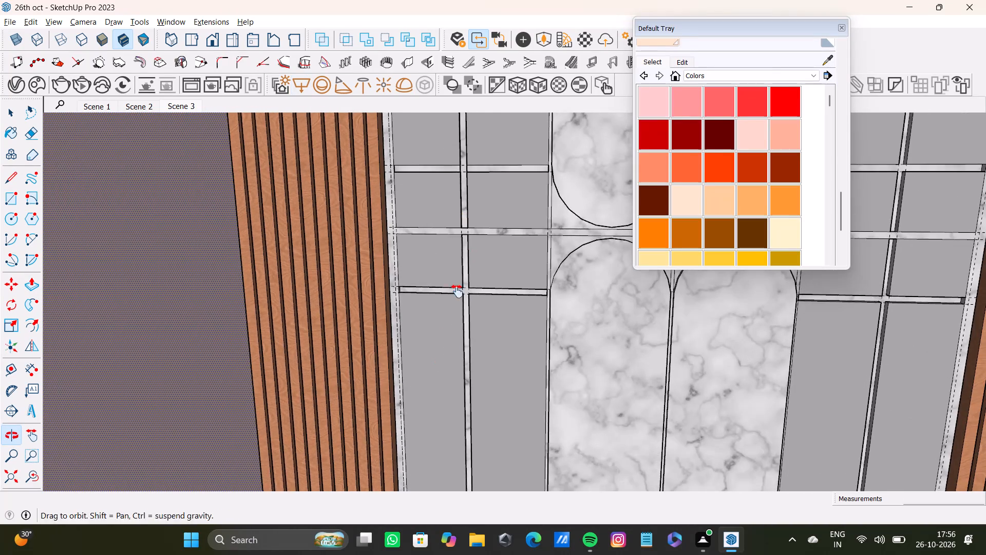
shift+middle_drag(457, 291, 477, 216)
shift+scroll(498, 327, down, 2)
shift+middle_drag(497, 338, 506, 264)
shift+scroll(498, 327, up, 2)
shift+scroll(510, 393, up, 3)
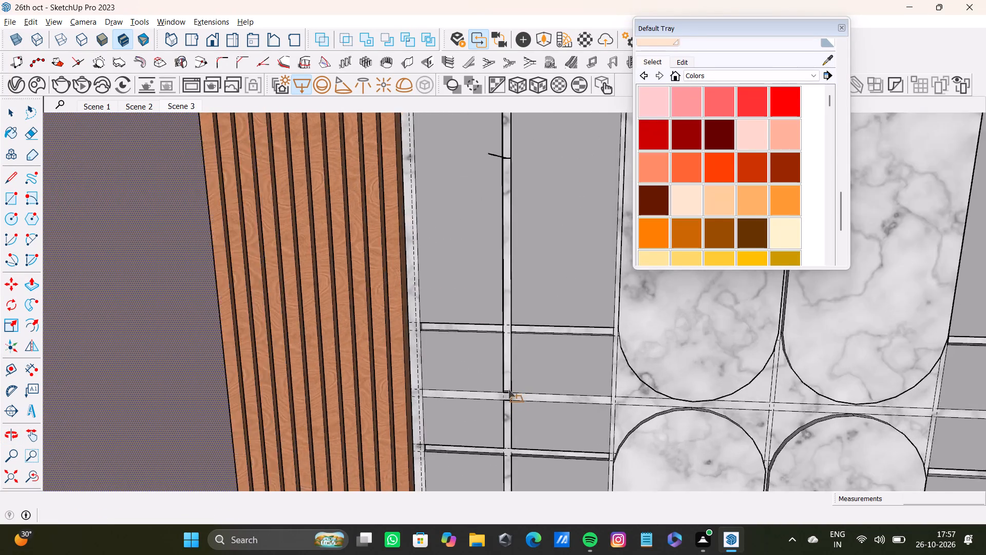
shift+scroll(508, 390, up, 7)
click(513, 391)
Draw a rectangle light in the left-hand vertical groove's bottom section, from below the lower full-width band down to the floor.
scroll(511, 390, down, 9)
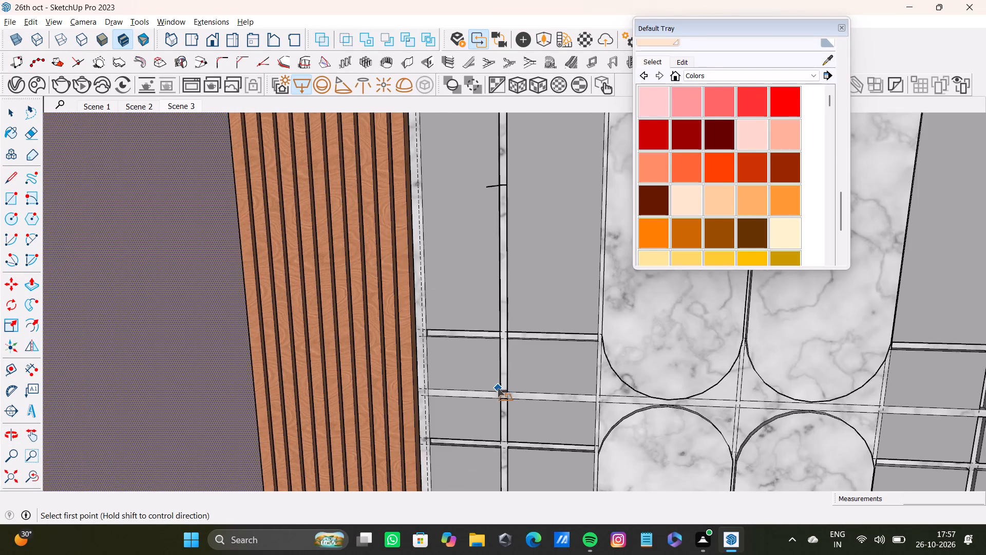
shift+middle_drag(498, 388, 472, 242)
shift+scroll(481, 256, down, 3)
shift+scroll(482, 294, up, 16)
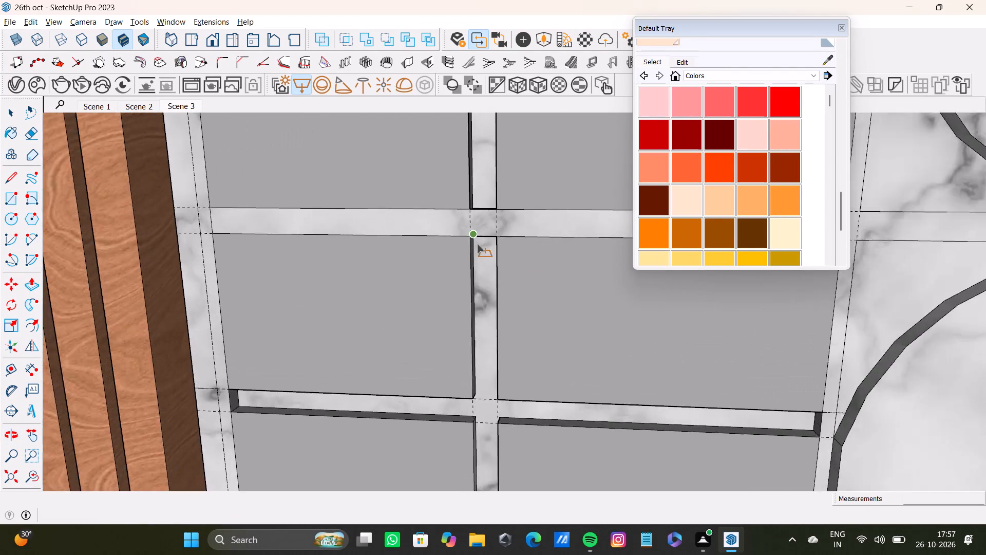
shift+scroll(477, 244, up, 1)
shift+click(467, 235)
scroll(479, 279, down, 14)
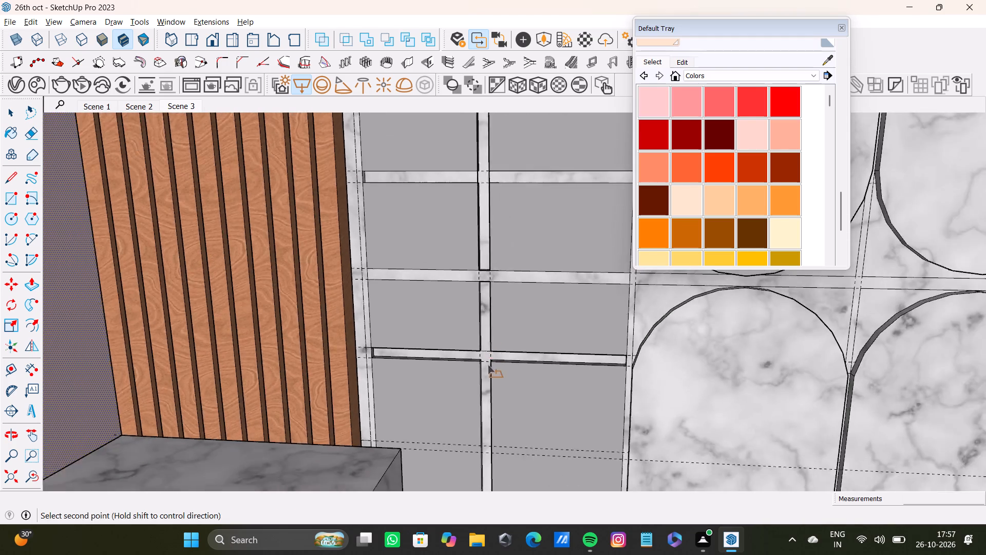
middle_drag(490, 370, 494, 231)
shift+scroll(491, 219, up, 1)
middle_drag(510, 348, 513, 243)
scroll(507, 303, down, 1)
middle_drag(506, 312, 498, 200)
scroll(495, 337, up, 6)
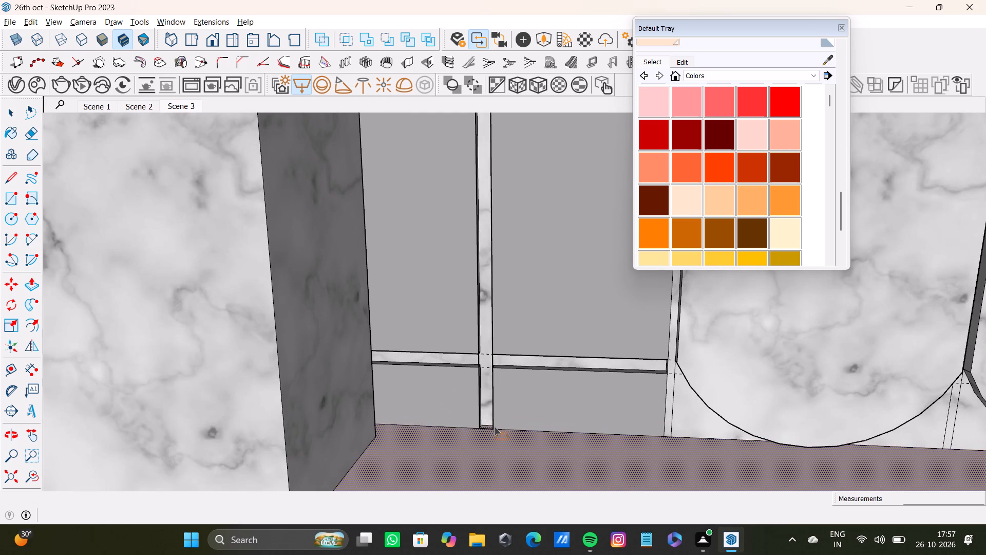
click(495, 429)
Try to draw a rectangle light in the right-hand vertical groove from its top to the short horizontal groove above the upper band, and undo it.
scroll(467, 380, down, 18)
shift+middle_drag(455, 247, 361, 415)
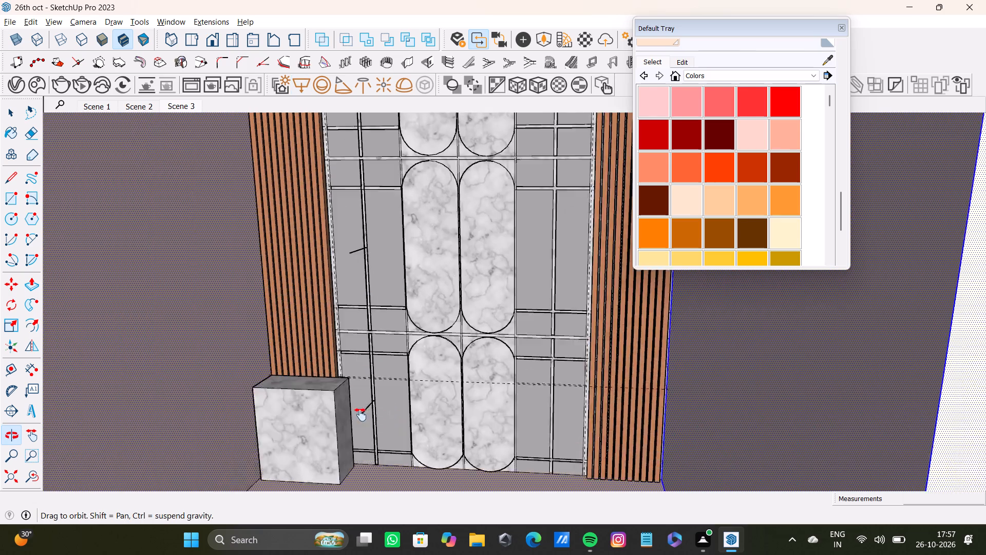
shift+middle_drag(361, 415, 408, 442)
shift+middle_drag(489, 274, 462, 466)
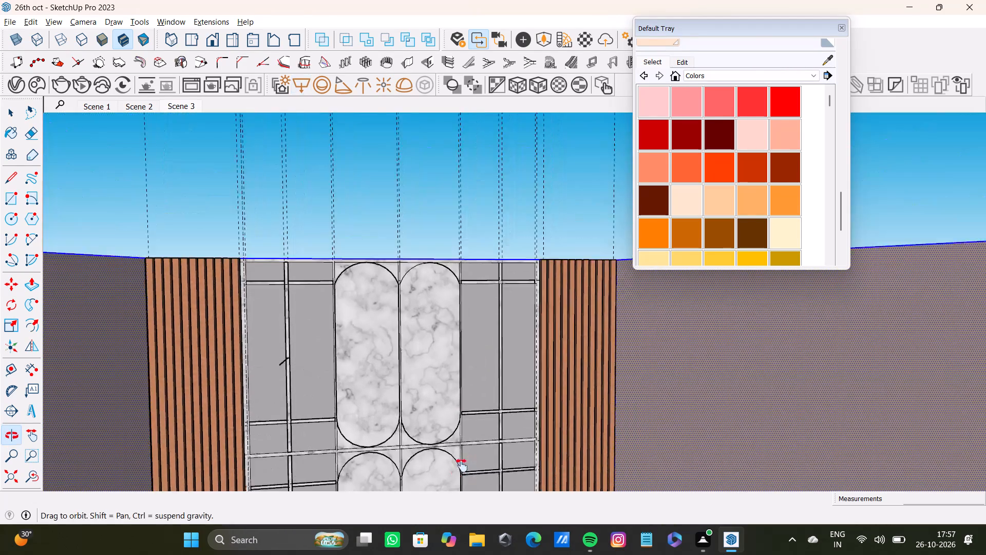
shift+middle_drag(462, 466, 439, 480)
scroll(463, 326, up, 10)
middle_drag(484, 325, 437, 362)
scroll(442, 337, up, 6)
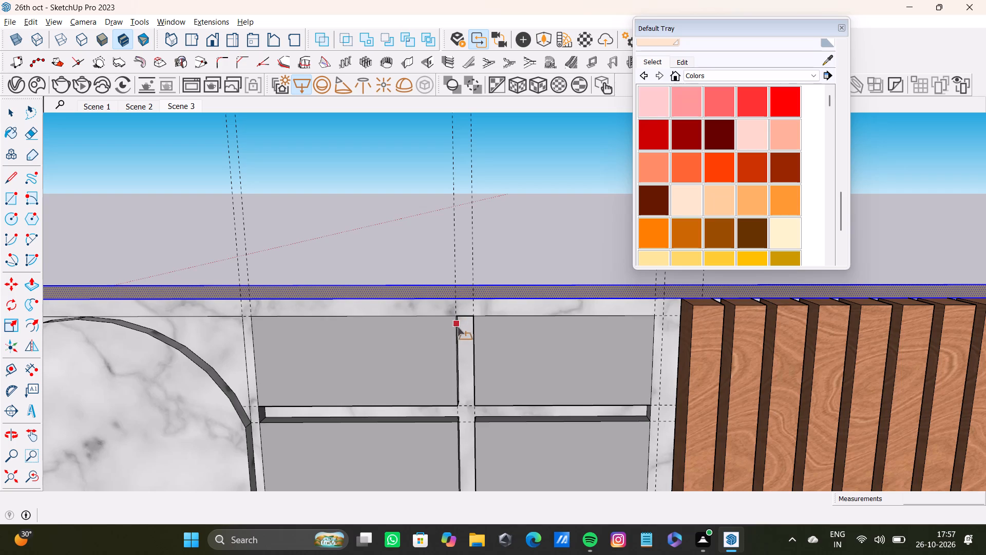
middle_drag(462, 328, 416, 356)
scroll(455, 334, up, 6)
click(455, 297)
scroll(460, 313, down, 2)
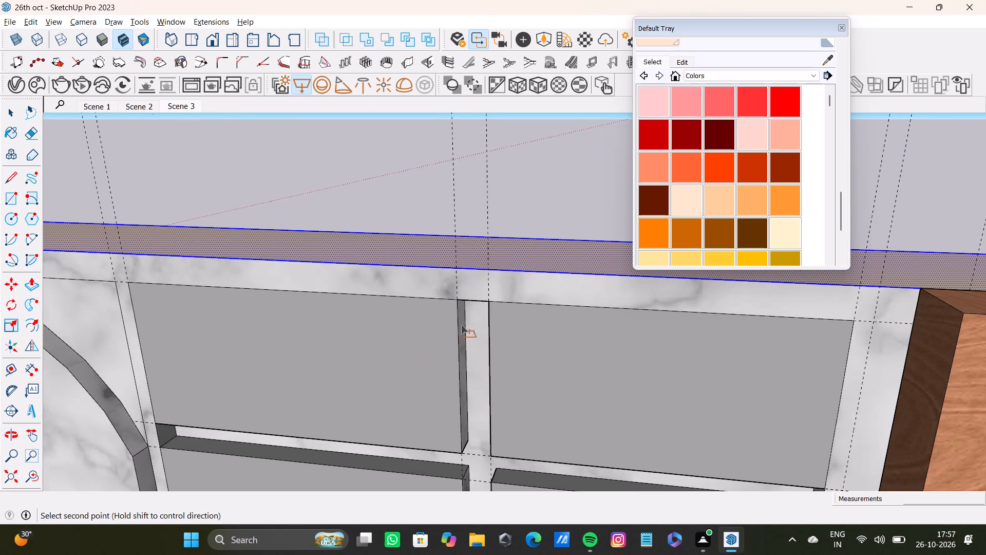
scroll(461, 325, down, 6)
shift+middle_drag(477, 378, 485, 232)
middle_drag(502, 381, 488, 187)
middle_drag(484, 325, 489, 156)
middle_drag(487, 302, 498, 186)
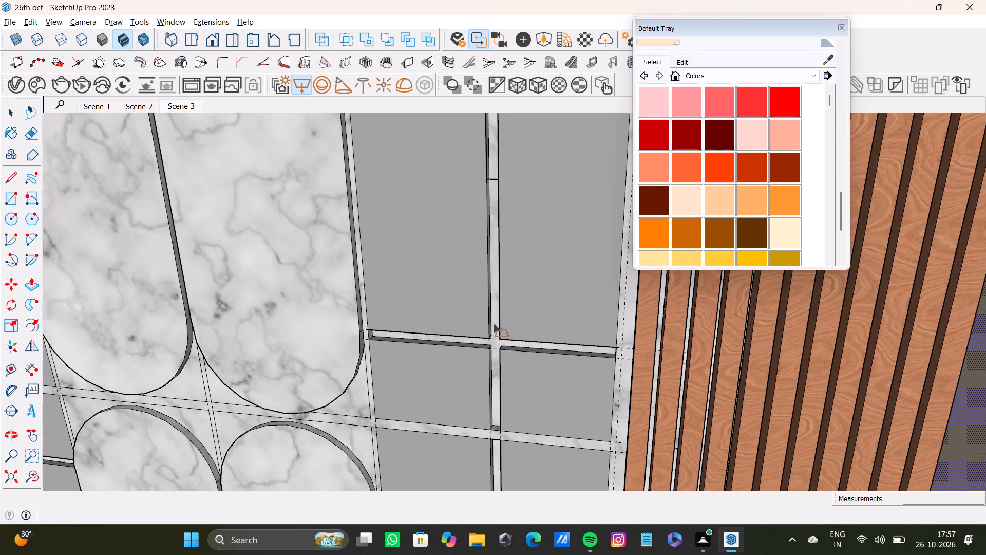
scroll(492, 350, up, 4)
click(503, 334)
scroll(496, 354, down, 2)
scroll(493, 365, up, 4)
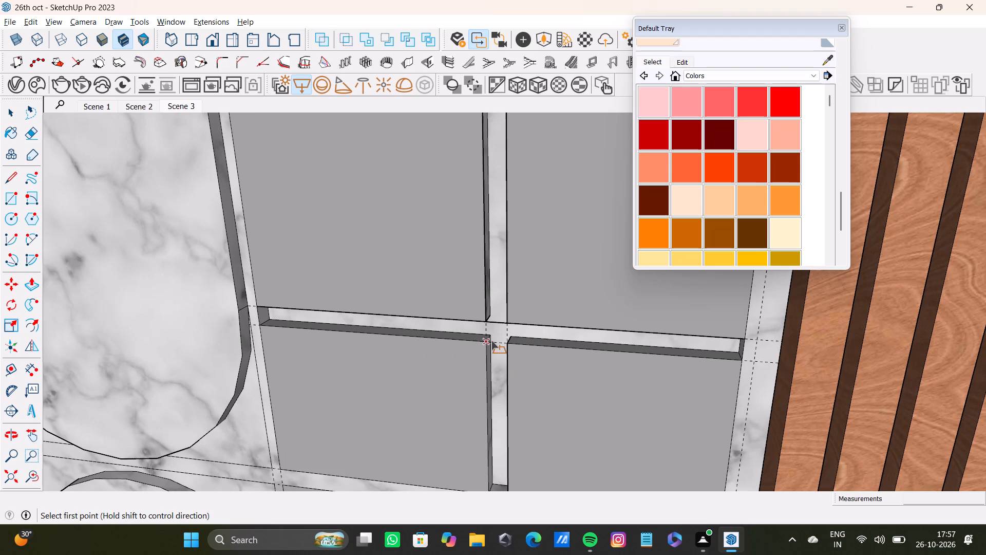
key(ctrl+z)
Draw a rectangle light in the right-hand vertical groove, from the top of the wall down to the upper full-width horizontal band.
scroll(488, 320, down, 8)
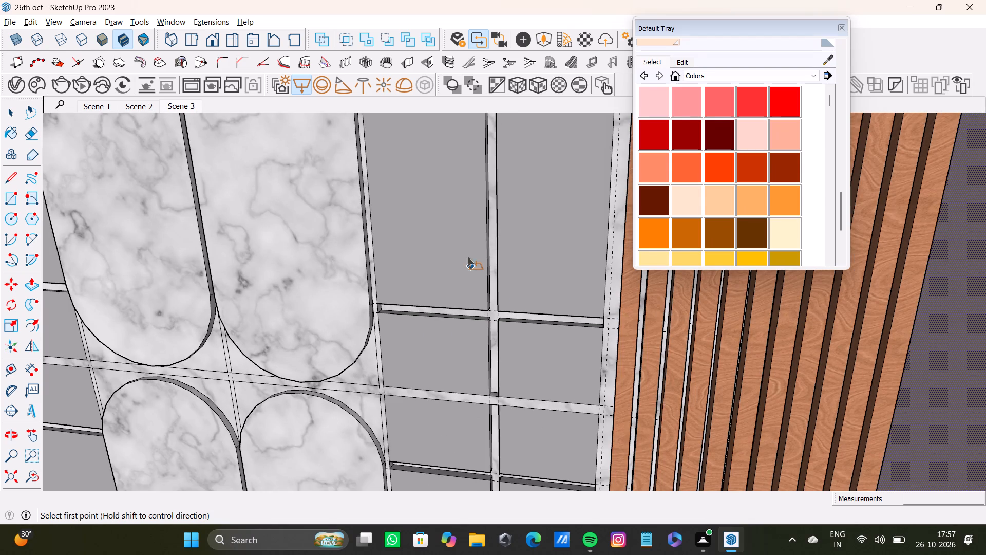
shift+middle_drag(477, 219, 467, 302)
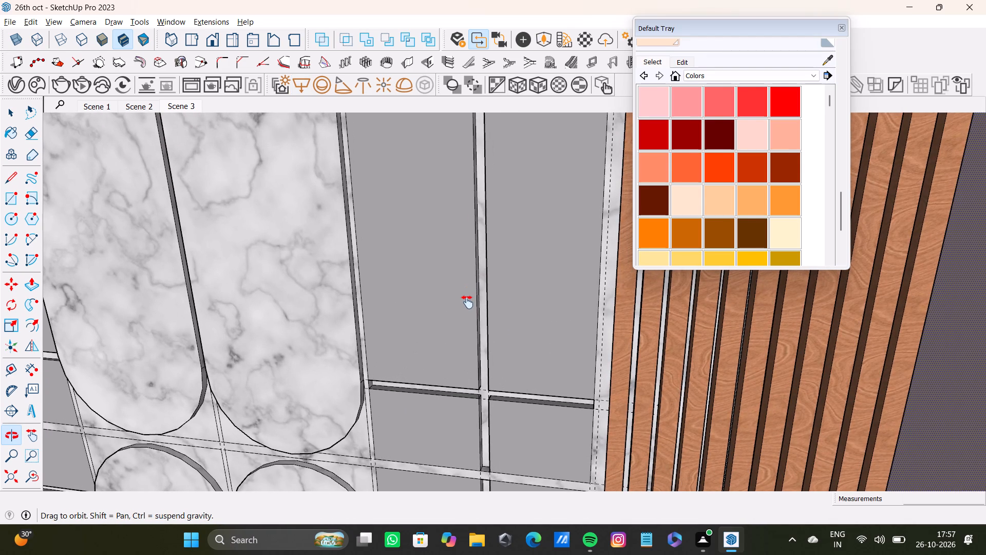
shift+middle_drag(467, 302, 464, 305)
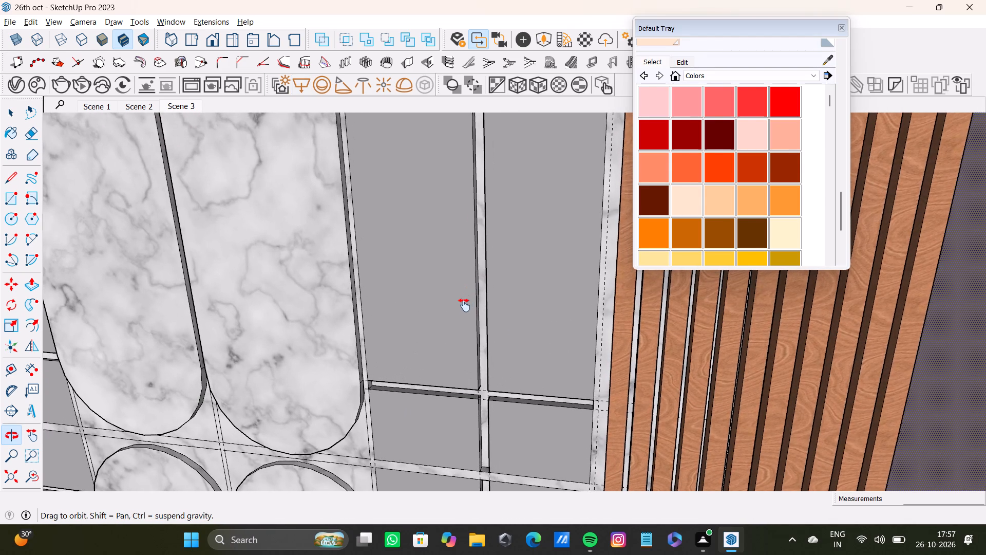
shift+middle_drag(464, 305, 480, 399)
scroll(501, 398, down, 9)
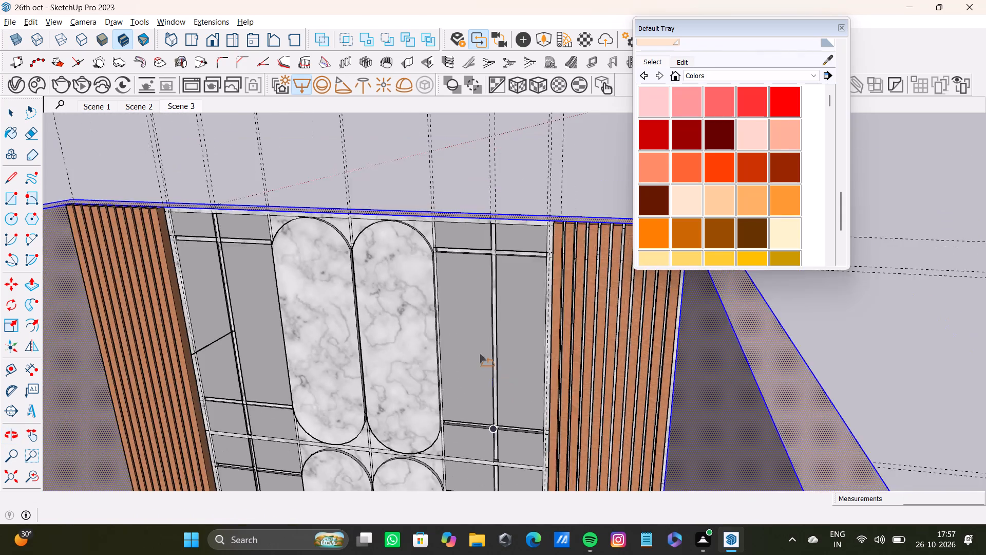
scroll(480, 354, down, 1)
shift+middle_drag(480, 354, 498, 380)
scroll(507, 311, up, 5)
key(r)
scroll(491, 295, up, 2)
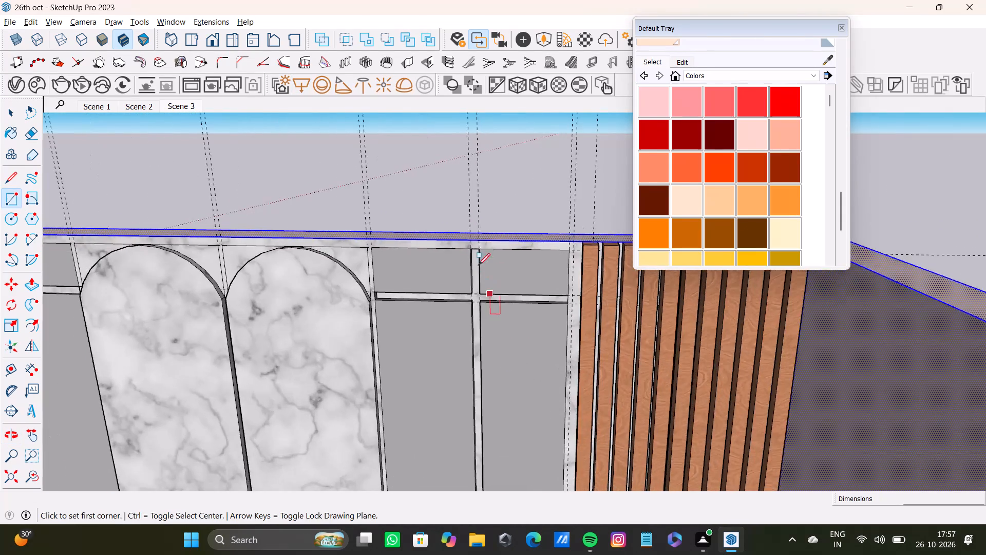
scroll(478, 265, up, 4)
click(303, 88)
scroll(523, 252, up, 4)
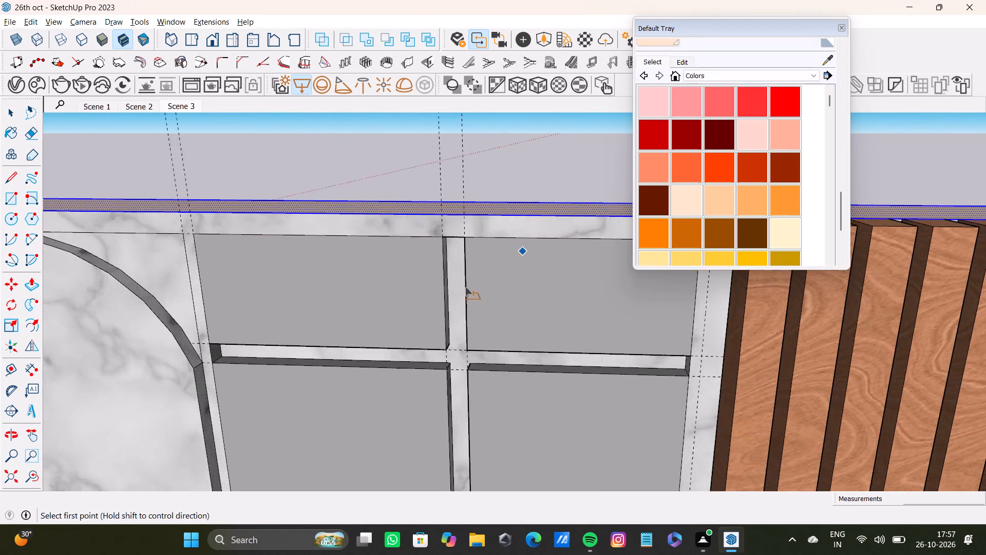
scroll(465, 287, up, 6)
middle_drag(405, 213, 306, 240)
scroll(420, 238, up, 2)
click(441, 213)
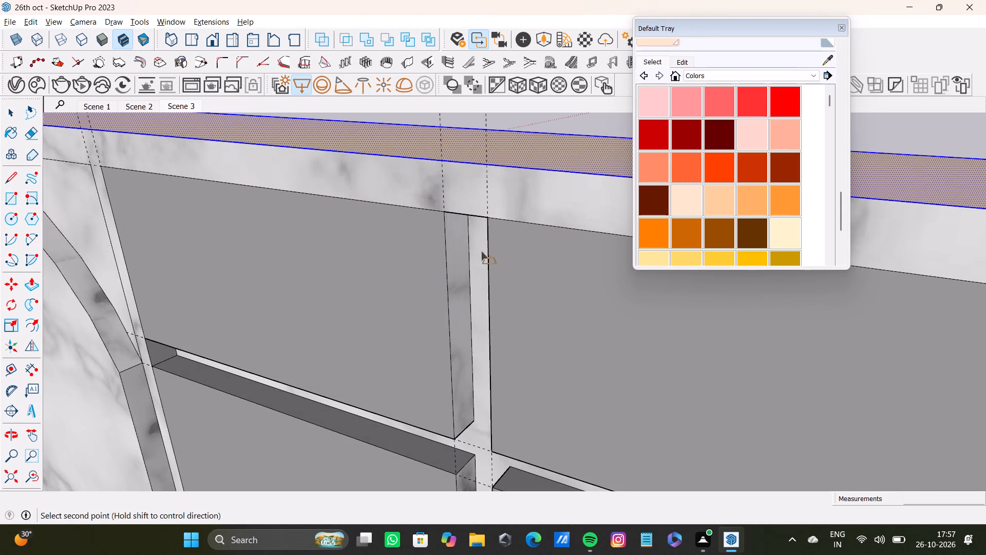
scroll(482, 265, down, 11)
shift+middle_drag(476, 347, 483, 289)
scroll(485, 247, down, 2)
middle_drag(475, 359, 511, 248)
scroll(519, 383, down, 1)
middle_drag(519, 383, 521, 215)
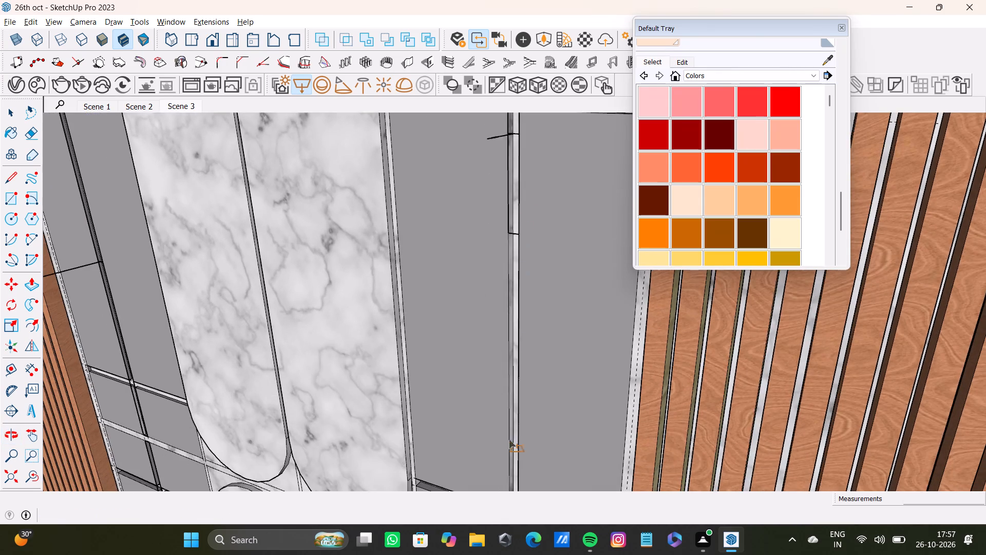
middle_drag(509, 439, 532, 238)
middle_drag(538, 310, 555, 115)
scroll(552, 223, up, 7)
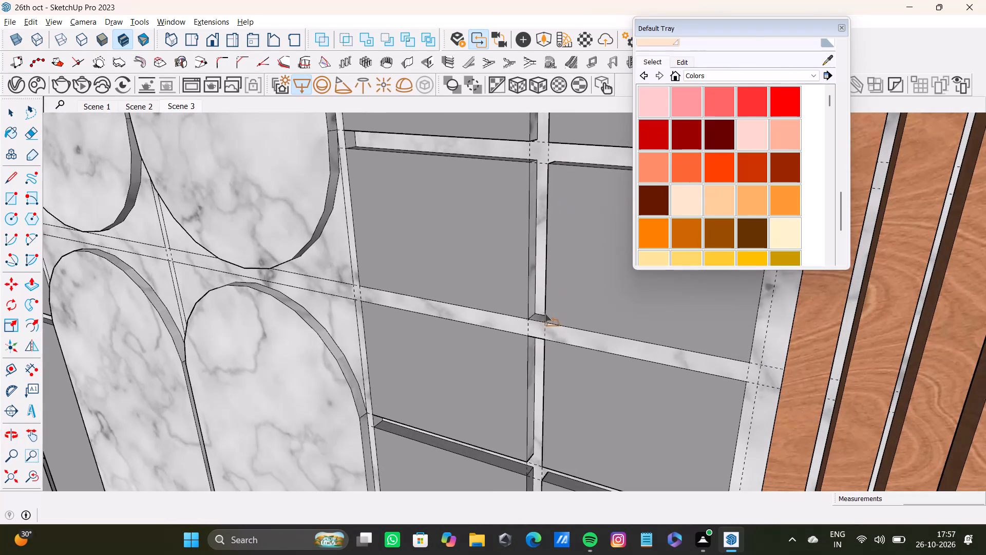
click(547, 321)
Examine the whole room model from its open front.
scroll(495, 291, down, 8)
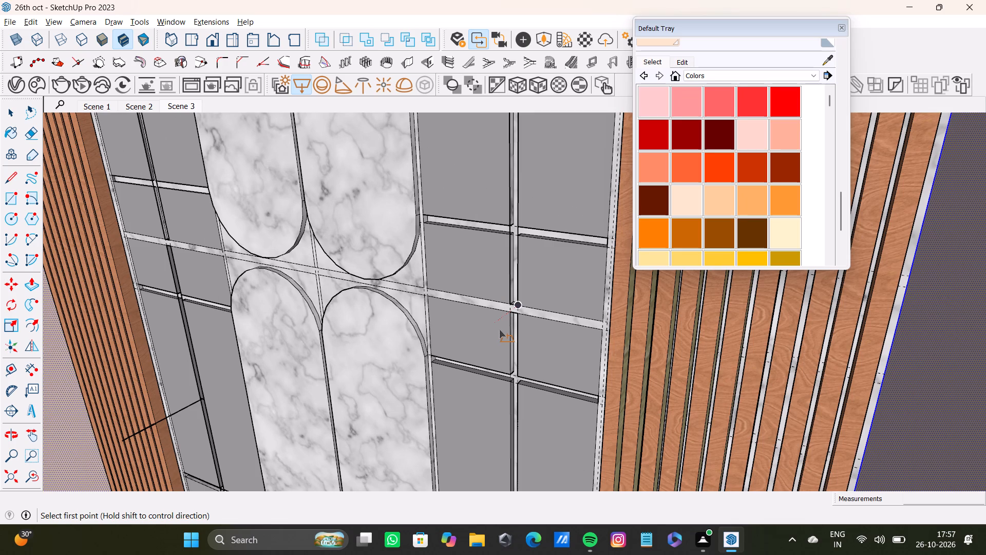
key(space)
scroll(432, 276, down, 9)
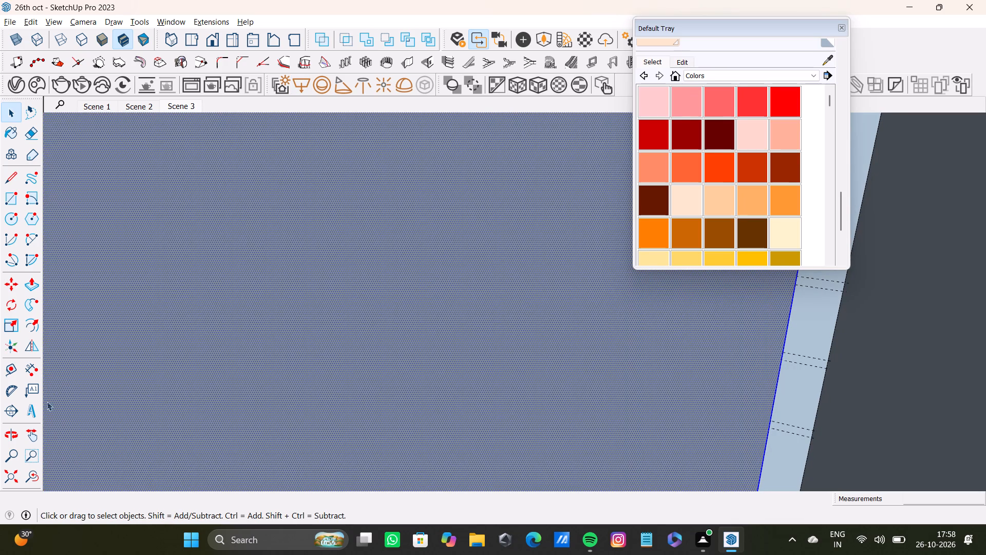
click(27, 477)
click(16, 480)
middle_drag(312, 393, 518, 366)
shift+middle_drag(583, 298, 212, 354)
middle_drag(196, 354, 144, 348)
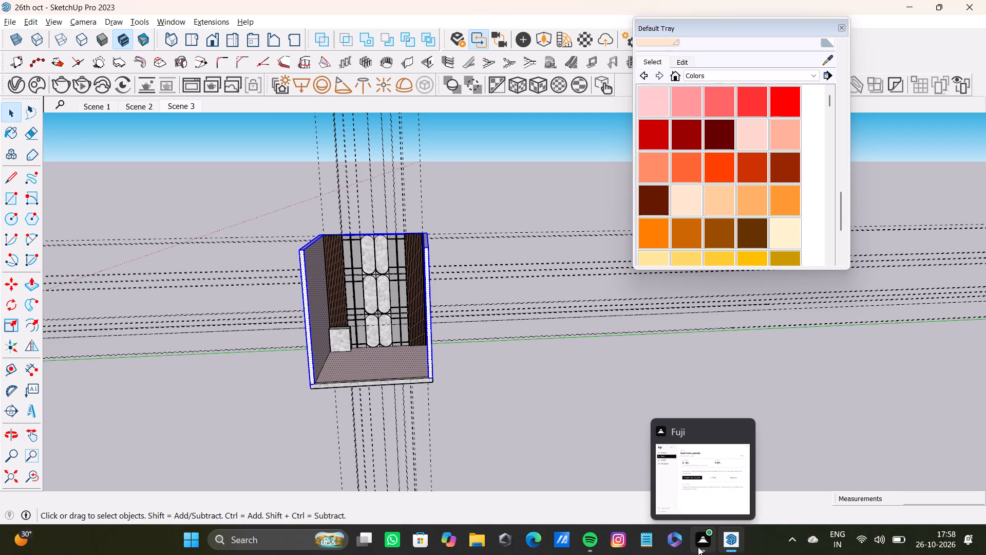
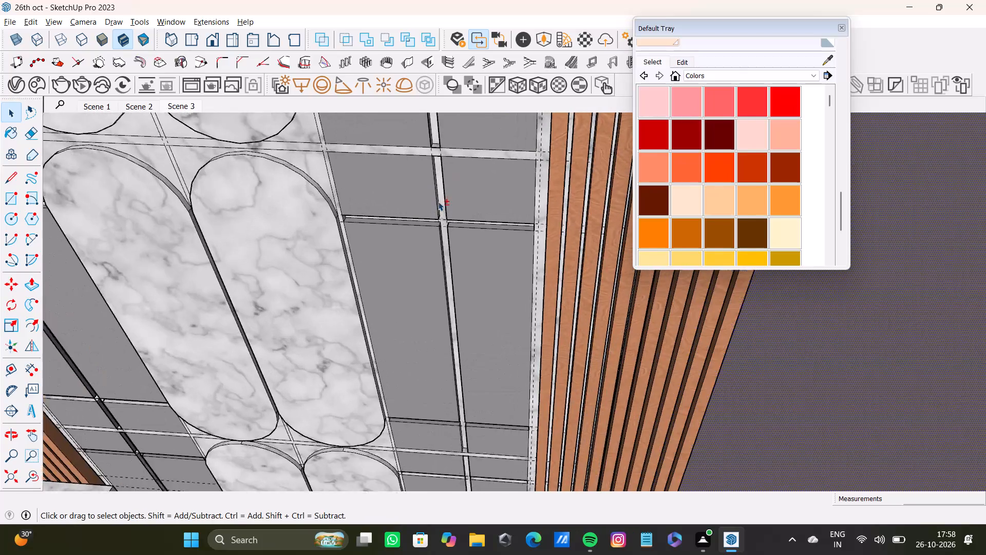
Draw a rectangle light in the right-hand vertical groove's middle section, from below the upper full-width band down to the lower full-width band.
middle_drag(438, 201, 438, 249)
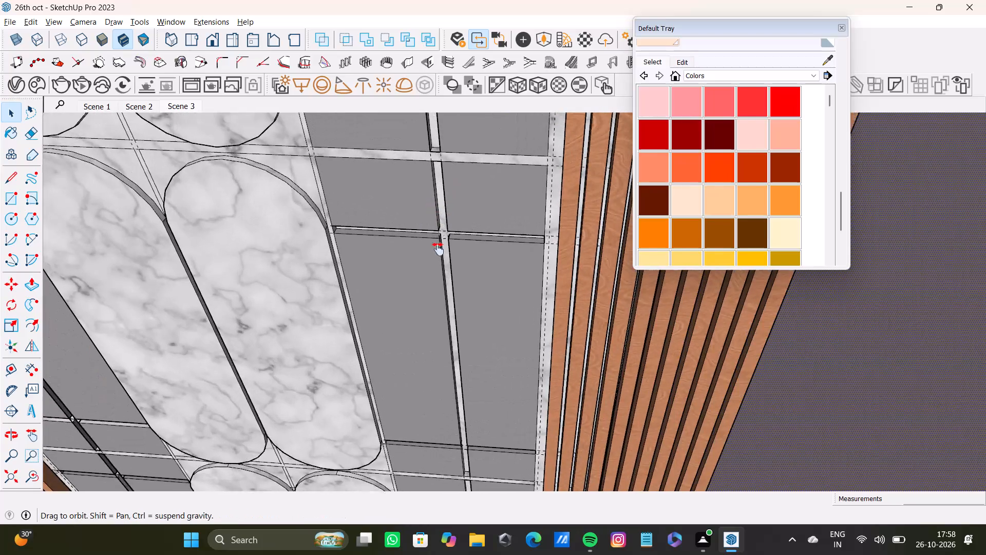
middle_drag(438, 249, 425, 183)
click(305, 90)
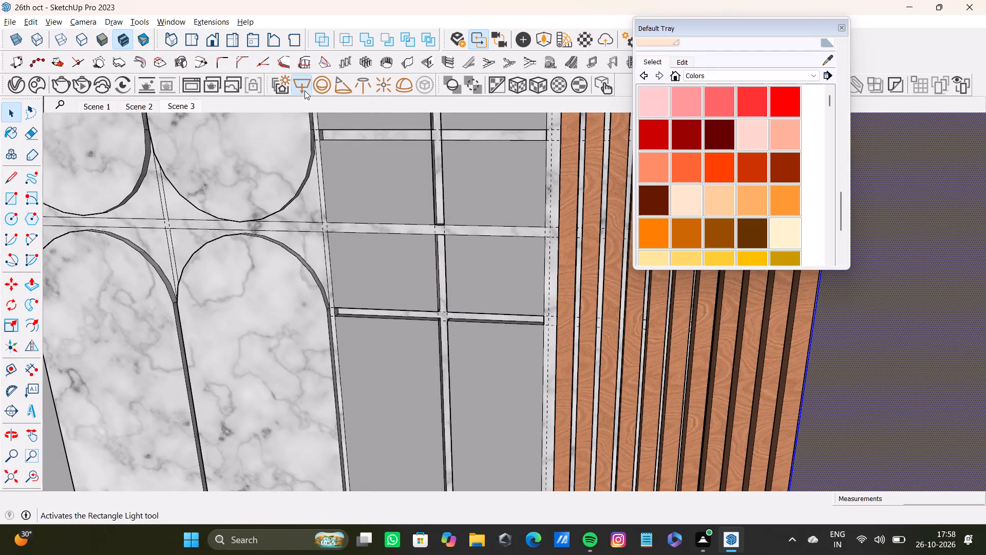
scroll(435, 351, up, 5)
shift+middle_drag(451, 269, 441, 348)
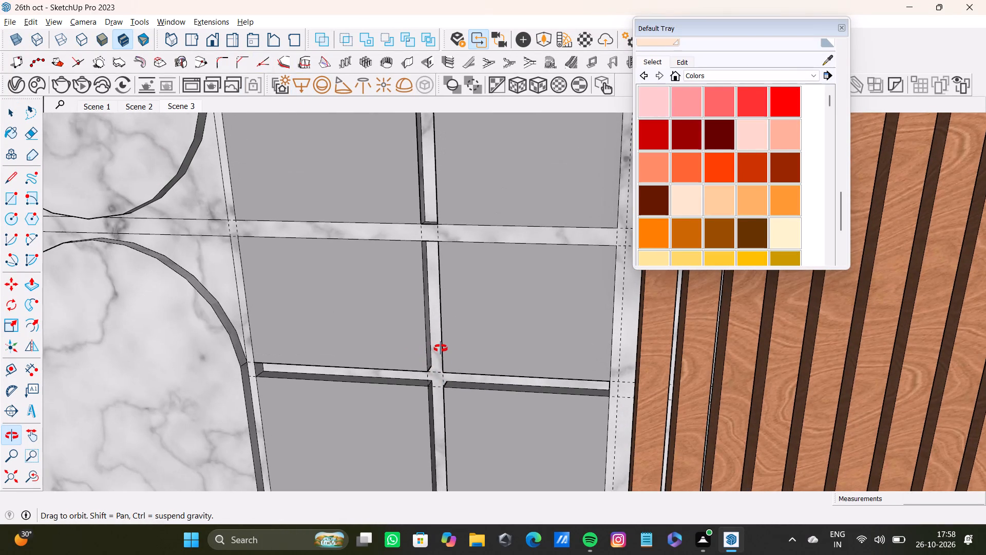
shift+middle_drag(441, 348, 423, 354)
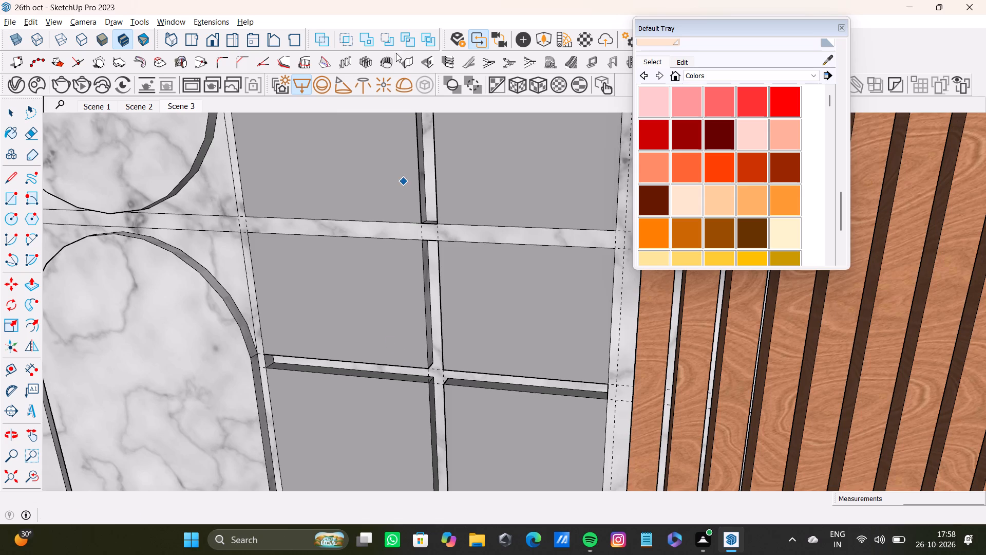
scroll(423, 197, up, 6)
click(422, 266)
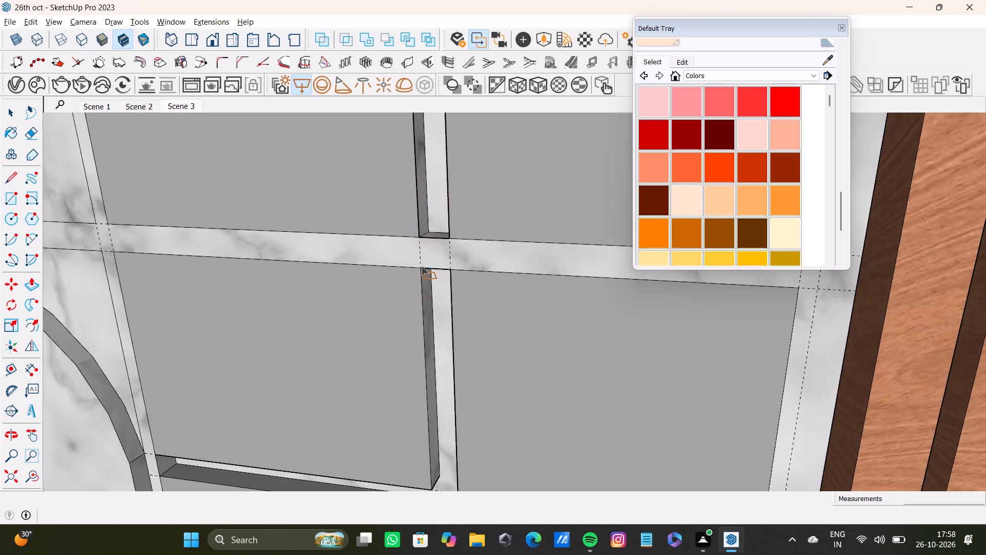
scroll(444, 295, down, 7)
shift+middle_drag(453, 330, 455, 245)
scroll(452, 265, down, 13)
shift+middle_drag(444, 303, 445, 235)
click(27, 483)
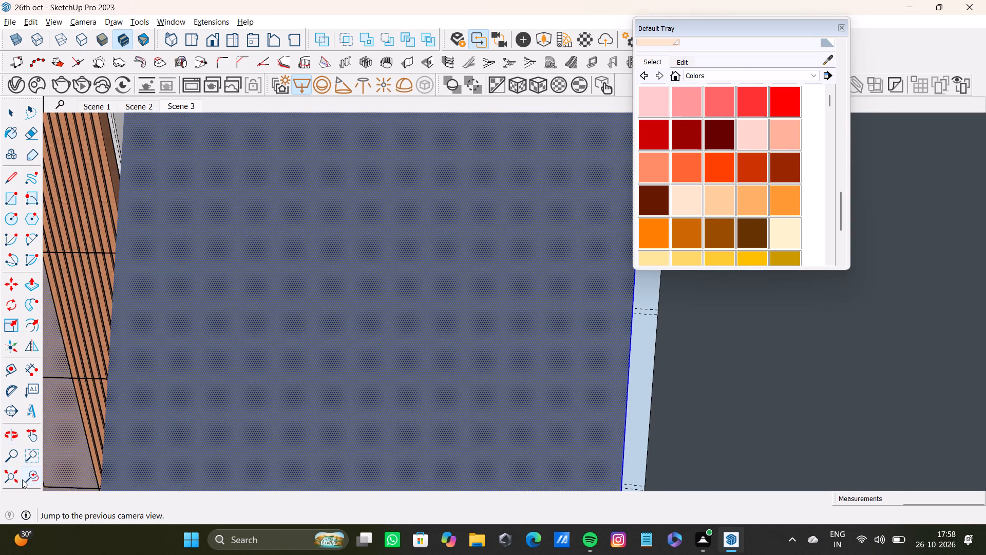
click(12, 480)
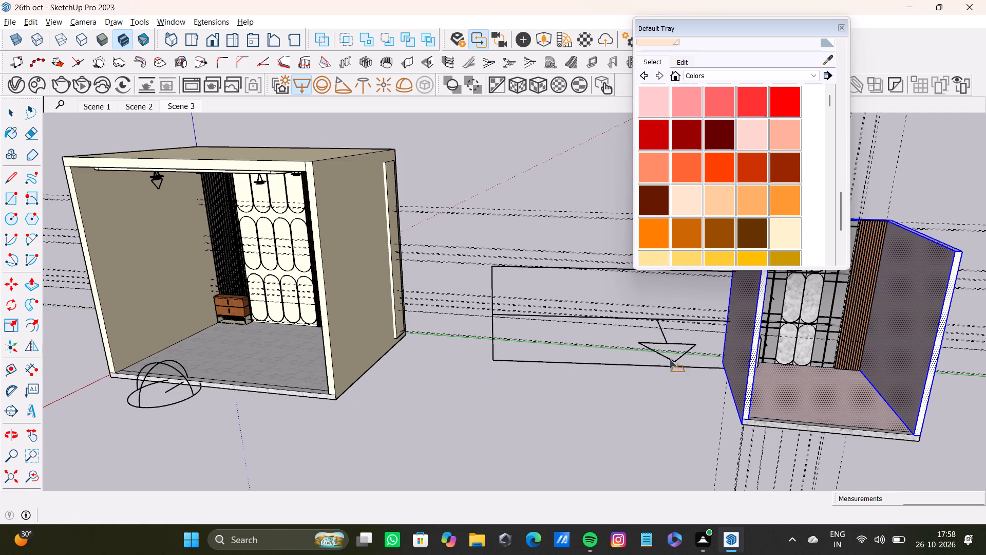
scroll(673, 358, down, 3)
shift+middle_drag(760, 323, 465, 362)
scroll(463, 366, up, 3)
scroll(463, 348, down, 4)
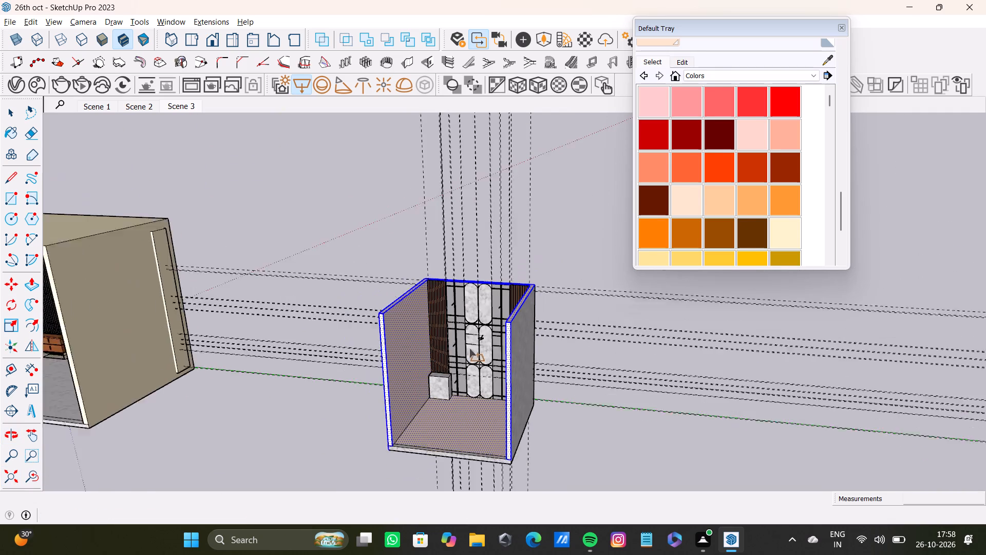
scroll(477, 348, up, 14)
scroll(504, 363, down, 8)
middle_drag(513, 376, 513, 375)
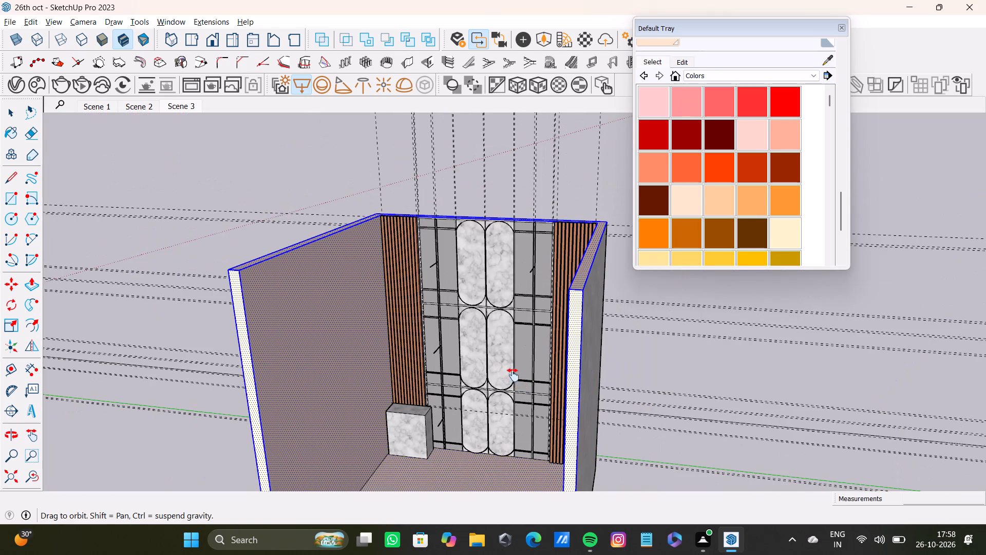
middle_drag(513, 375, 517, 288)
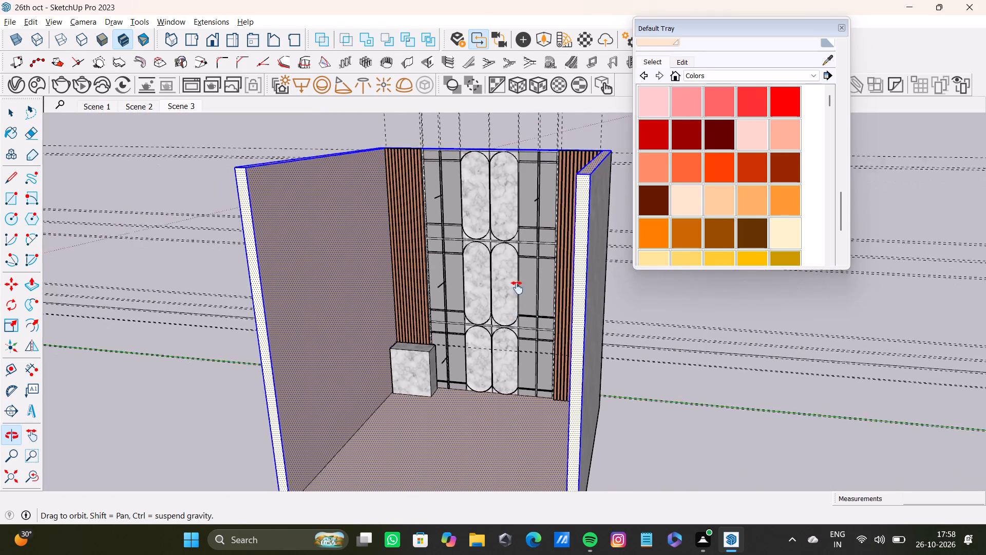
middle_drag(517, 288, 538, 281)
scroll(546, 281, up, 14)
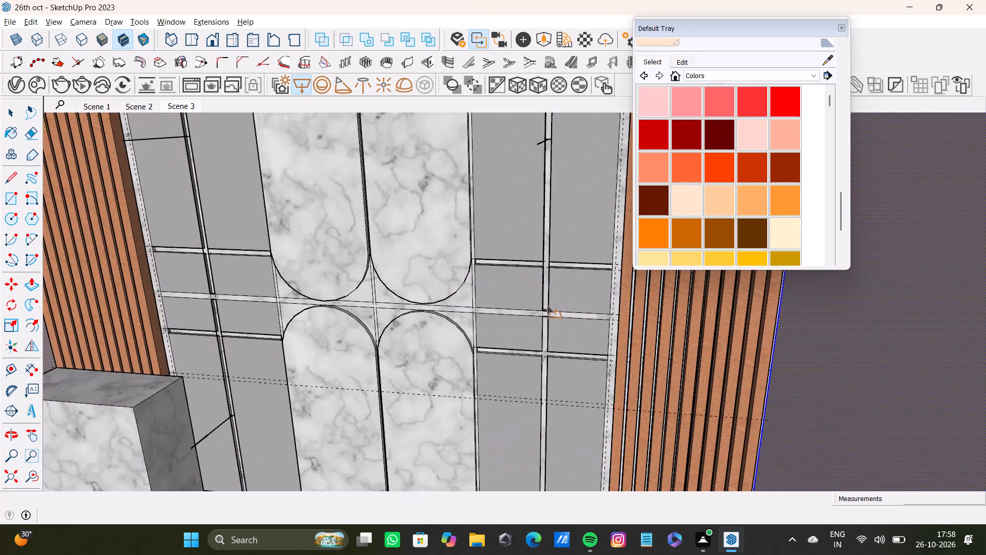
click(547, 306)
Draw a rectangle light in the right-hand vertical groove's bottom section, from below the lower full-width band down to the floor.
scroll(502, 327, down, 7)
shift+middle_drag(498, 337, 498, 300)
shift+scroll(508, 297, up, 3)
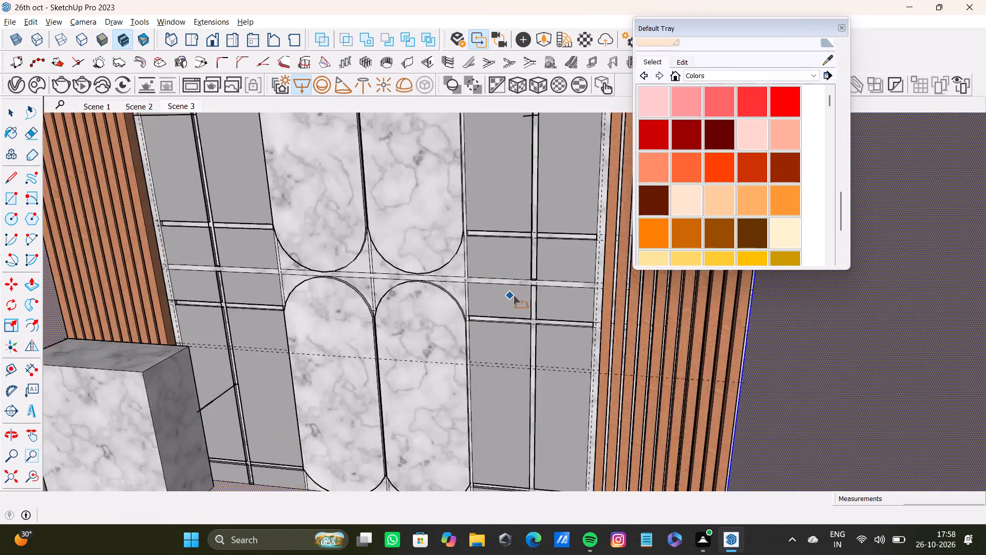
shift+scroll(514, 295, up, 20)
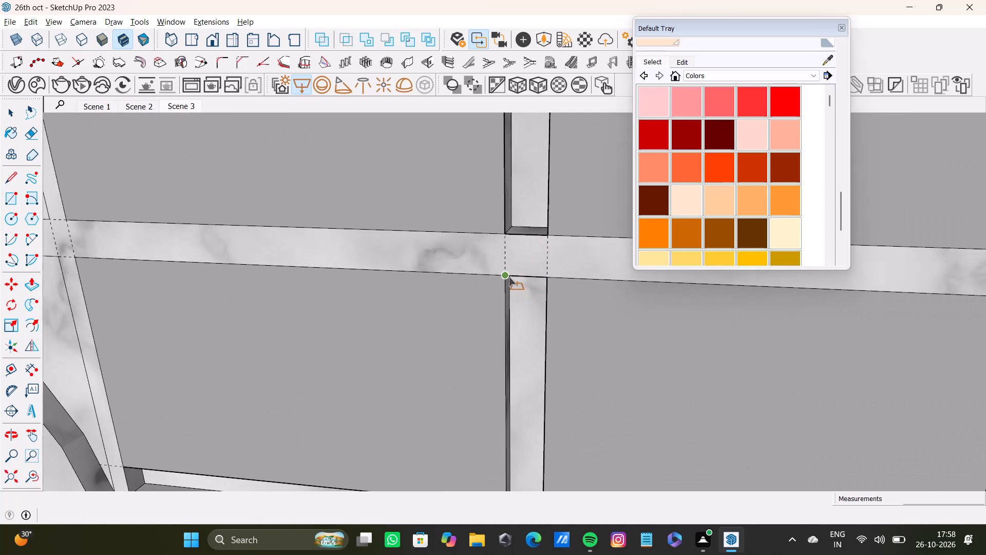
shift+click(509, 277)
shift+scroll(530, 320, down, 11)
shift+middle_drag(532, 388, 534, 232)
shift+scroll(541, 308, down, 1)
shift+middle_drag(539, 332, 527, 185)
shift+scroll(521, 316, down, 1)
shift+middle_drag(519, 321, 517, 204)
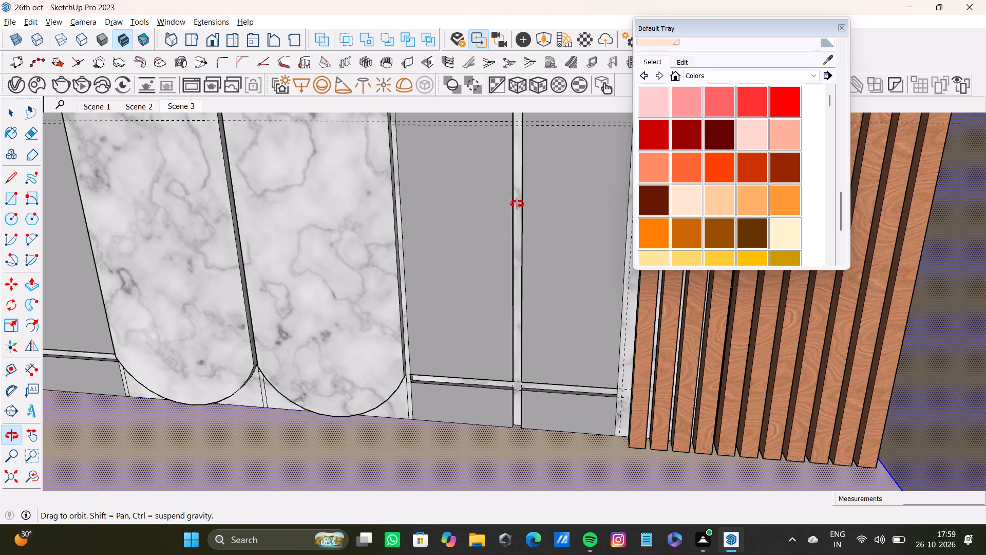
shift+middle_drag(517, 204, 517, 204)
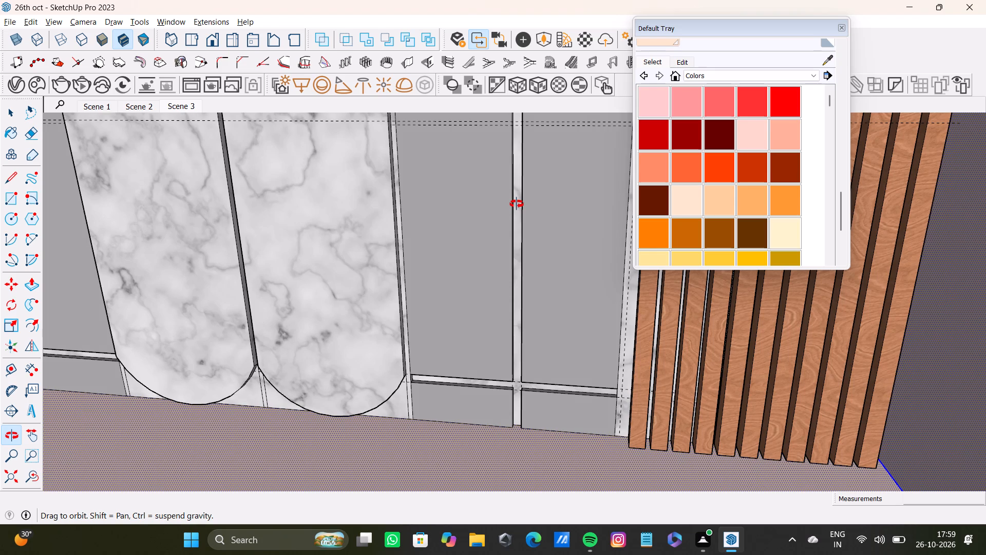
shift+middle_drag(517, 204, 509, 169)
scroll(517, 339, up, 6)
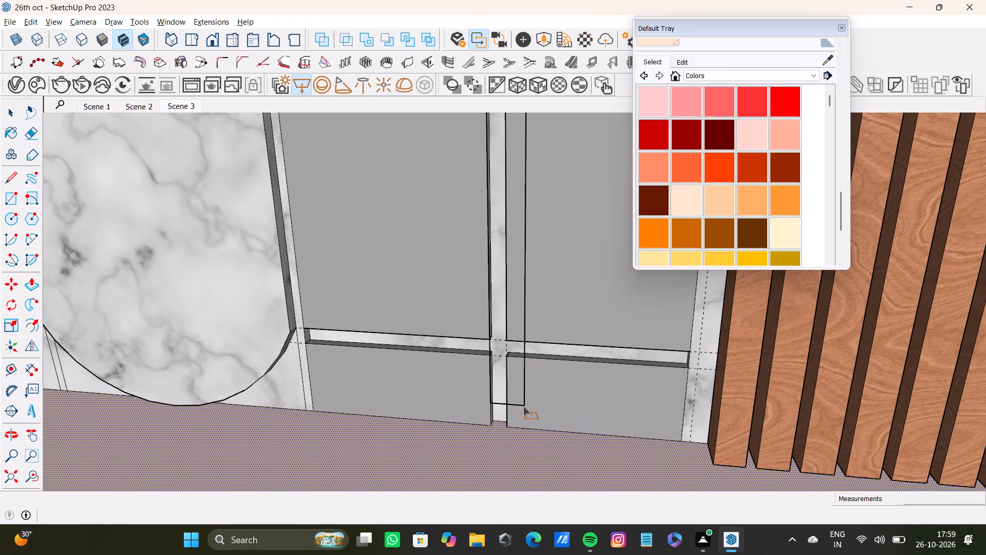
click(509, 424)
key(space)
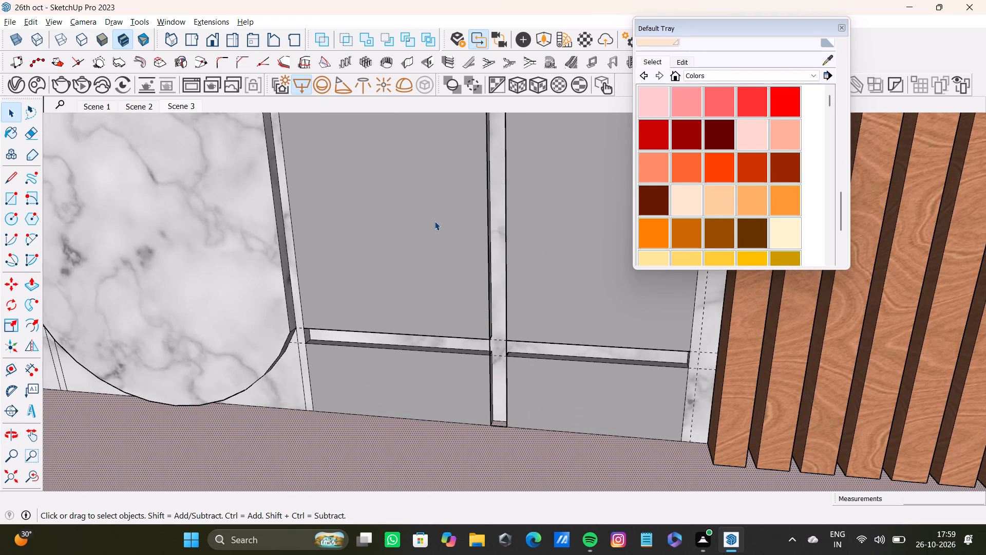
Examine the back wall and its groove lights from the room's open front.
scroll(444, 234, down, 20)
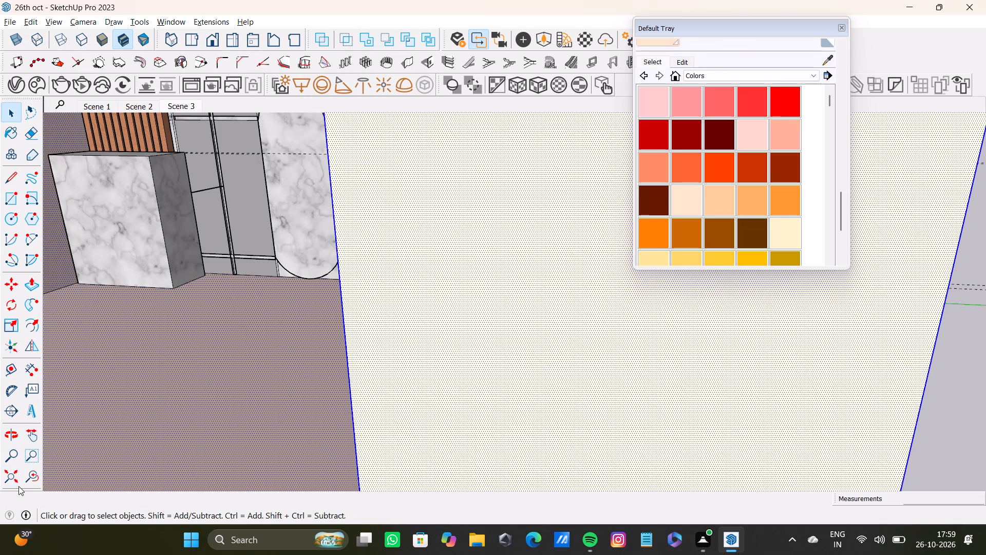
click(31, 478)
click(16, 476)
scroll(561, 193, down, 3)
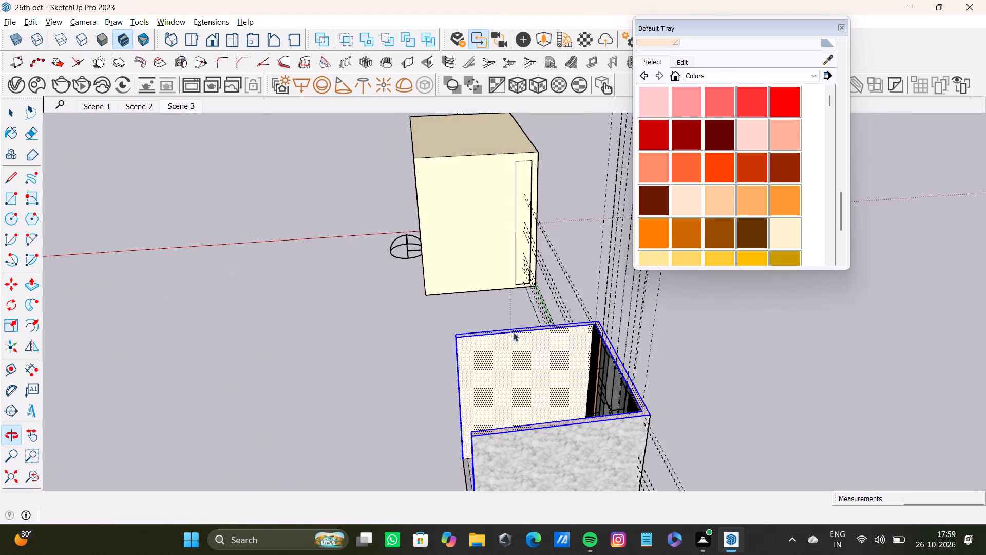
middle_drag(415, 365, 678, 360)
scroll(612, 331, down, 3)
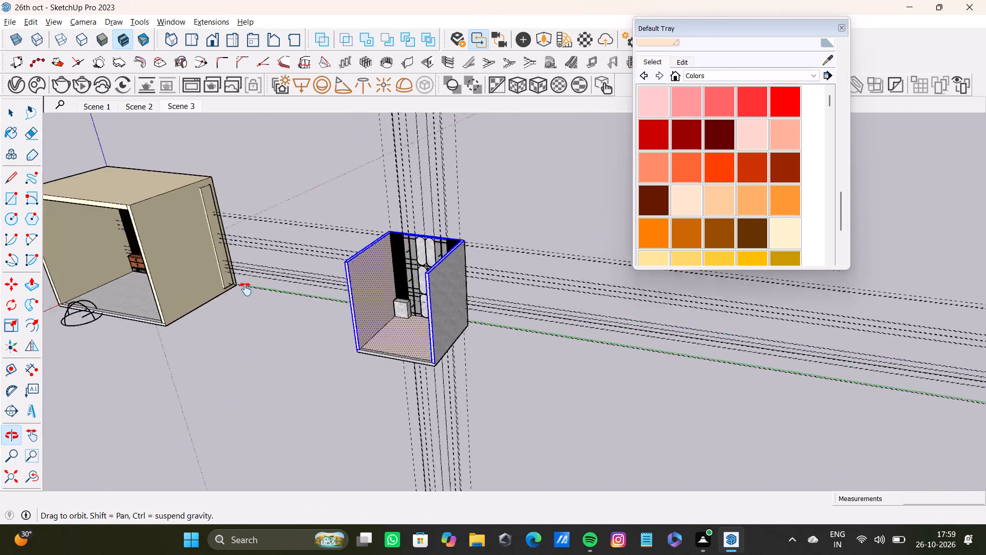
scroll(318, 272, up, 11)
middle_drag(358, 304, 376, 345)
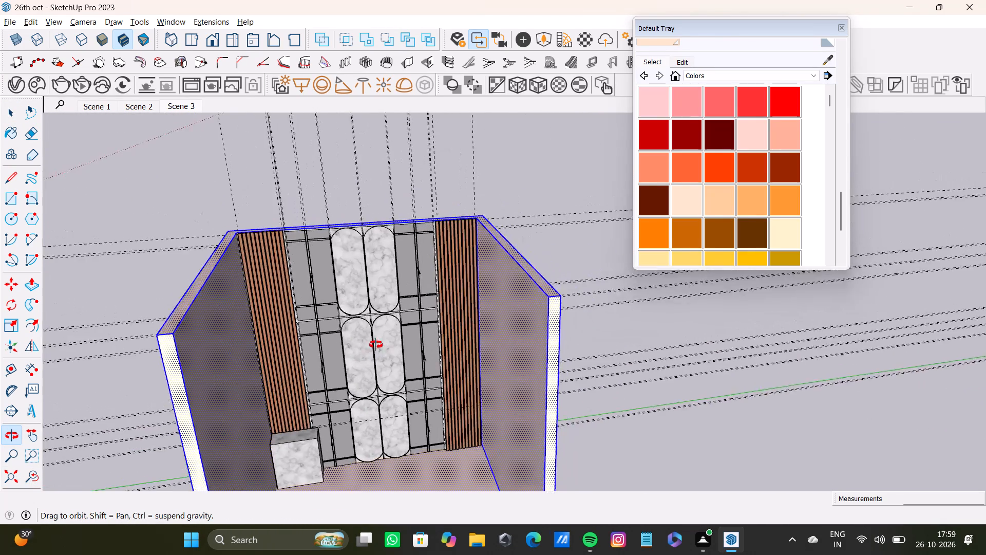
middle_drag(376, 345, 308, 305)
scroll(348, 439, up, 10)
shift+scroll(321, 375, down, 7)
shift+middle_drag(323, 384, 332, 341)
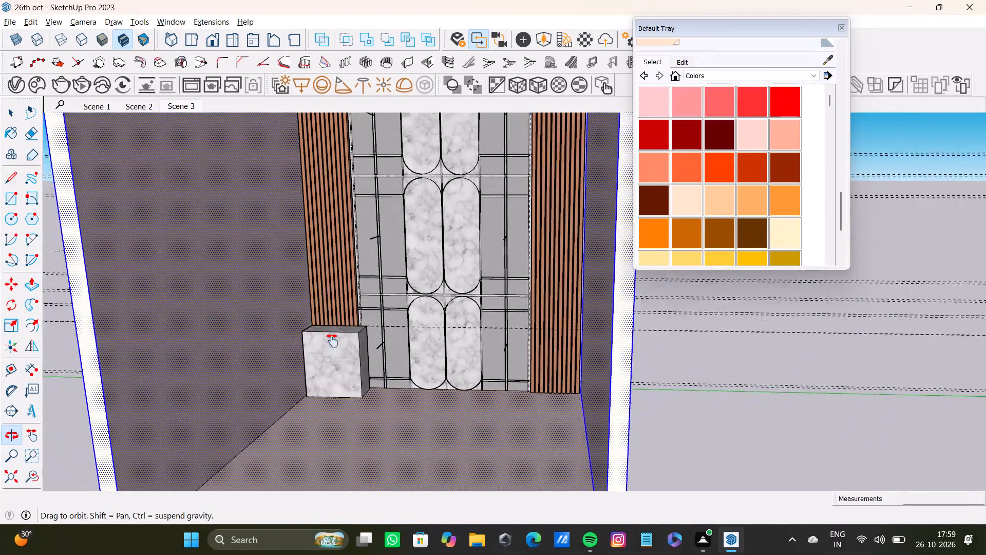
shift+middle_drag(332, 341, 315, 378)
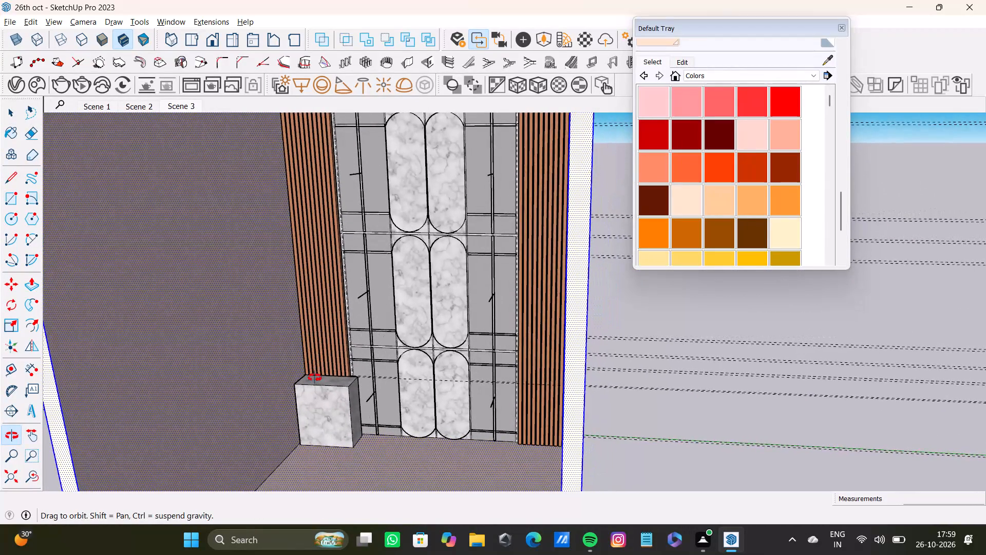
shift+middle_drag(315, 378, 288, 469)
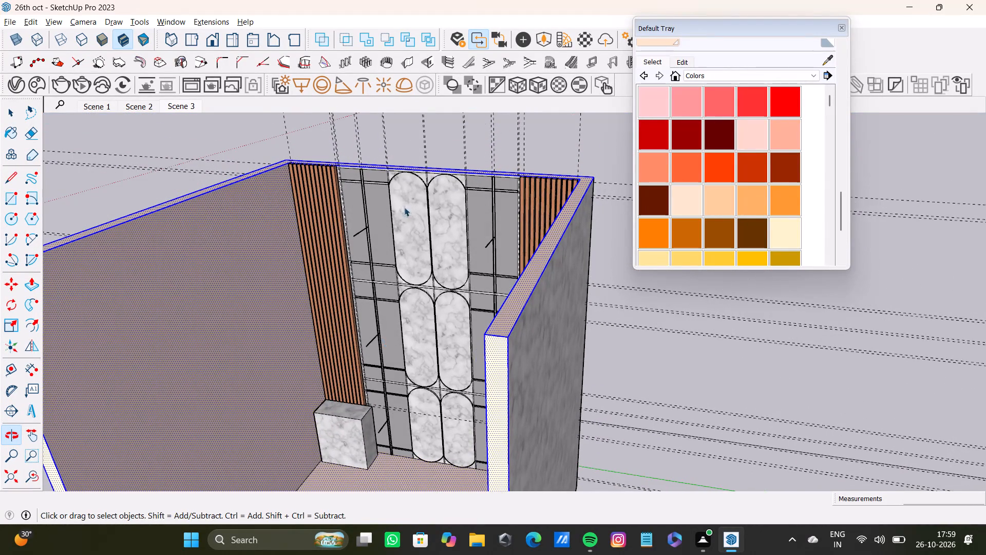
Push/Pull the top face of the room's walls upward by 5 1/8", above the slat and rounded panels.
scroll(498, 187, up, 7)
scroll(598, 182, down, 2)
shift+middle_drag(573, 187, 483, 257)
scroll(524, 237, up, 2)
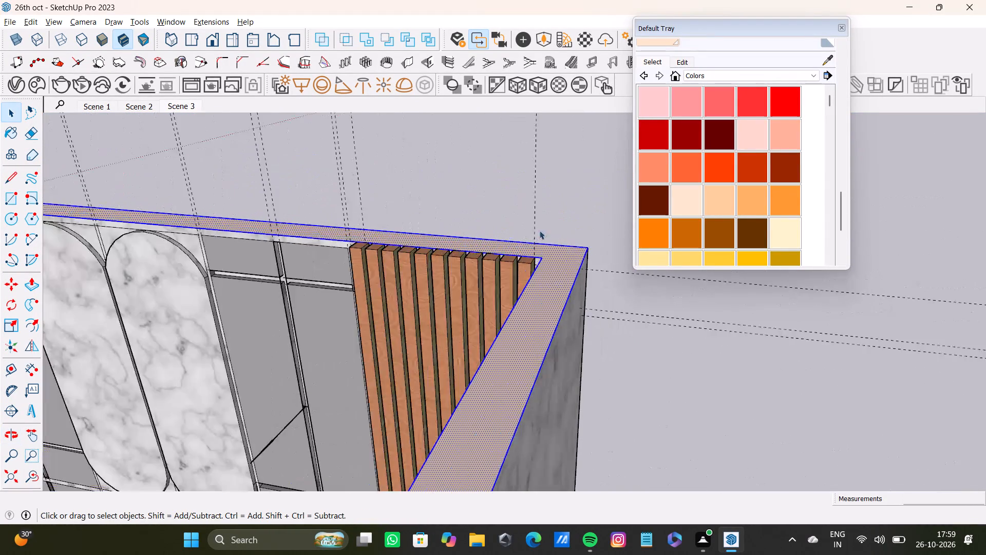
scroll(539, 230, up, 3)
key(p)
drag(547, 273, 468, 201)
scroll(458, 233, down, 13)
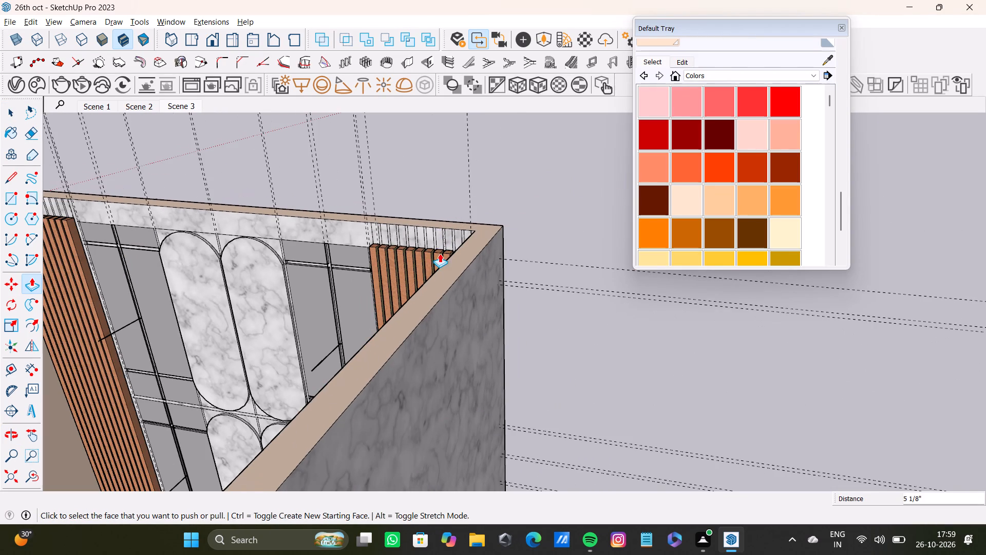
middle_drag(424, 265, 661, 203)
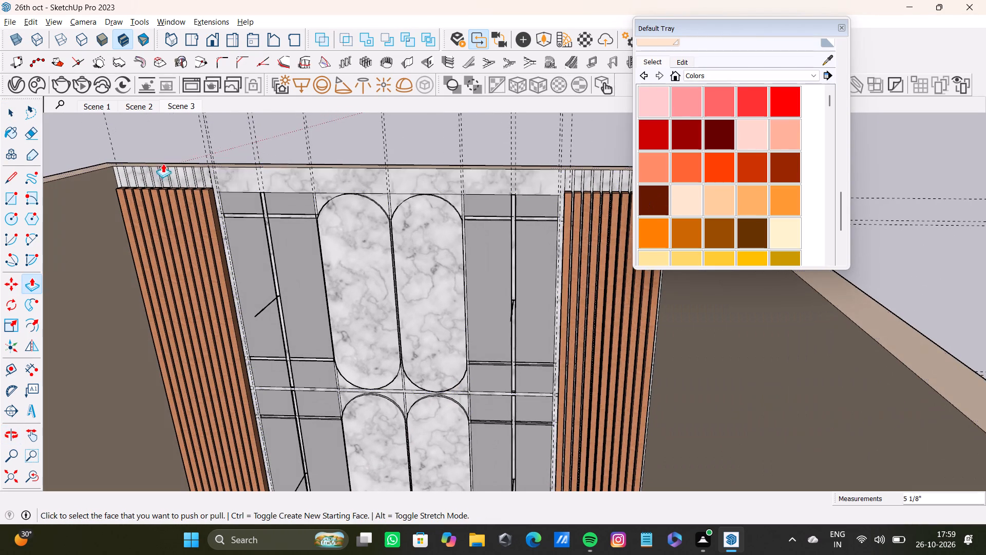
key(v)
key(v)
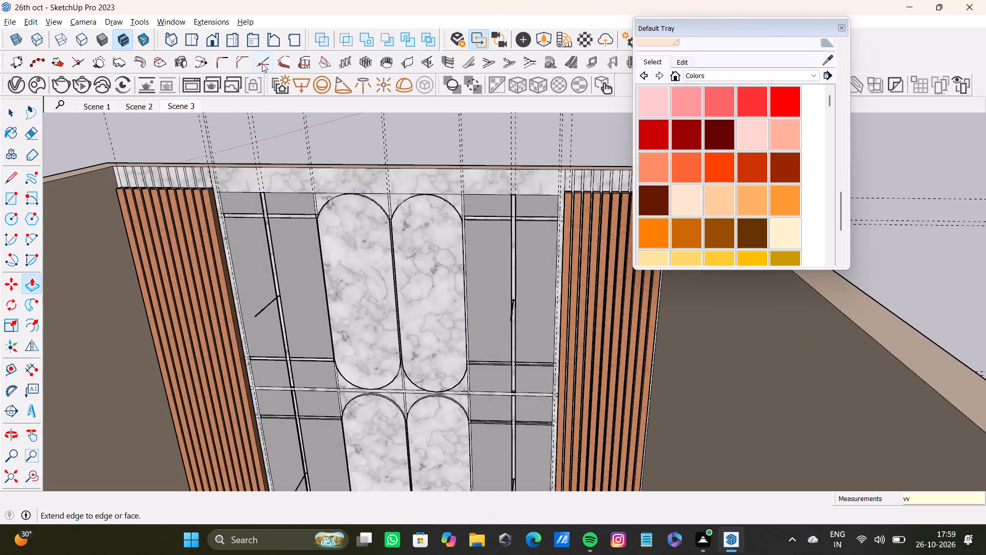
key(space)
key(space)
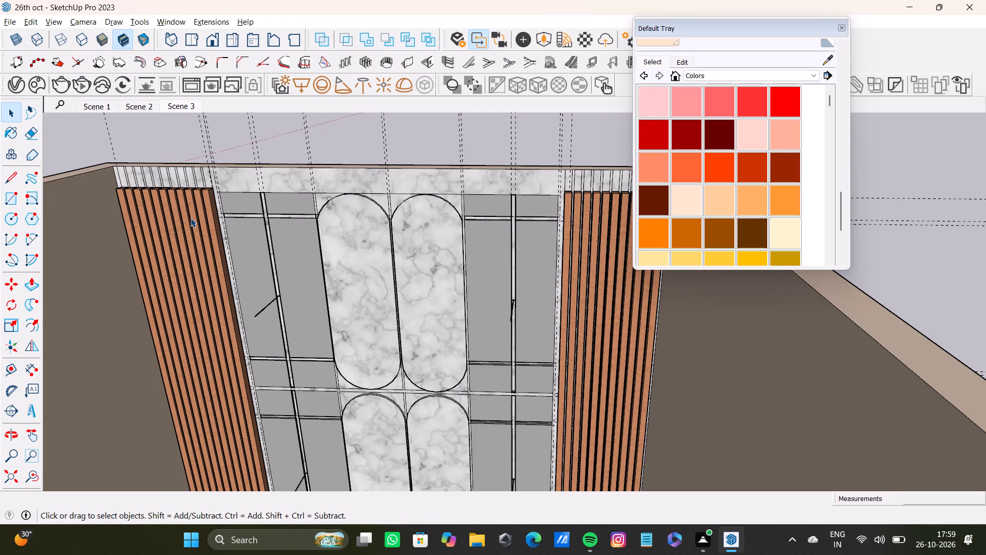
Delete all the vertical edge lines on the marble strip between the left-hand slat panel's top and the raised wall top.
scroll(189, 219, down, 4)
middle_drag(189, 219, 435, 259)
shift+scroll(411, 238, up, 13)
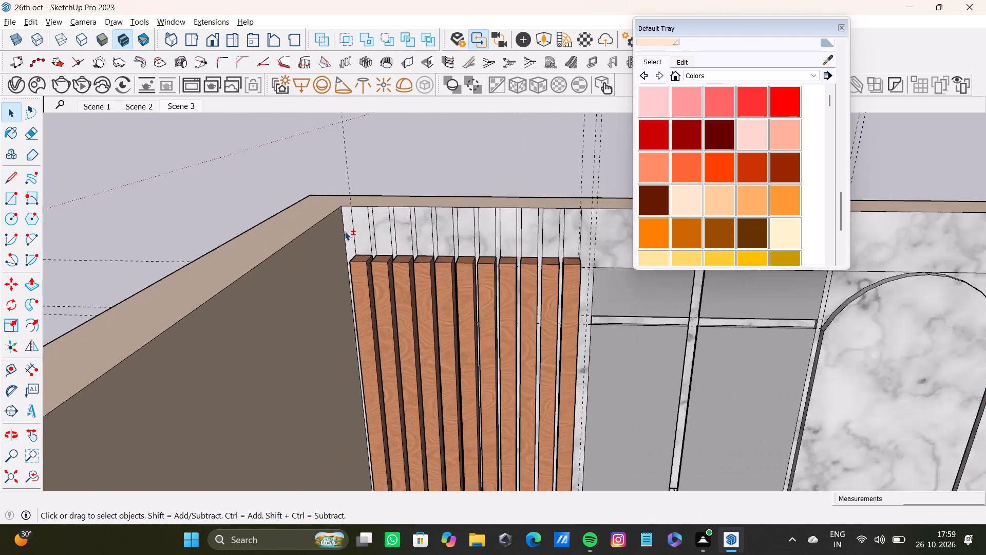
shift+scroll(345, 231, up, 7)
shift+click(355, 236)
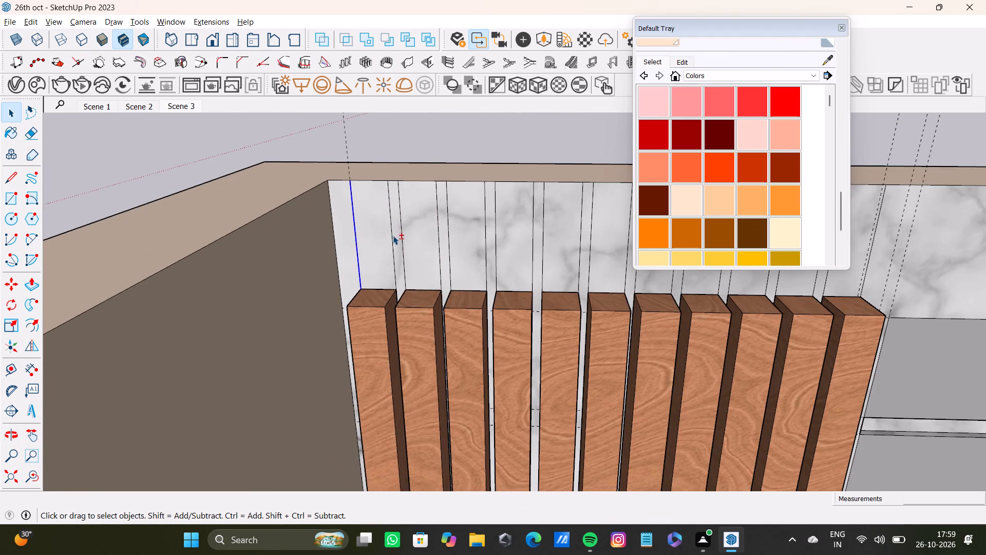
shift+click(392, 237)
shift+click(402, 238)
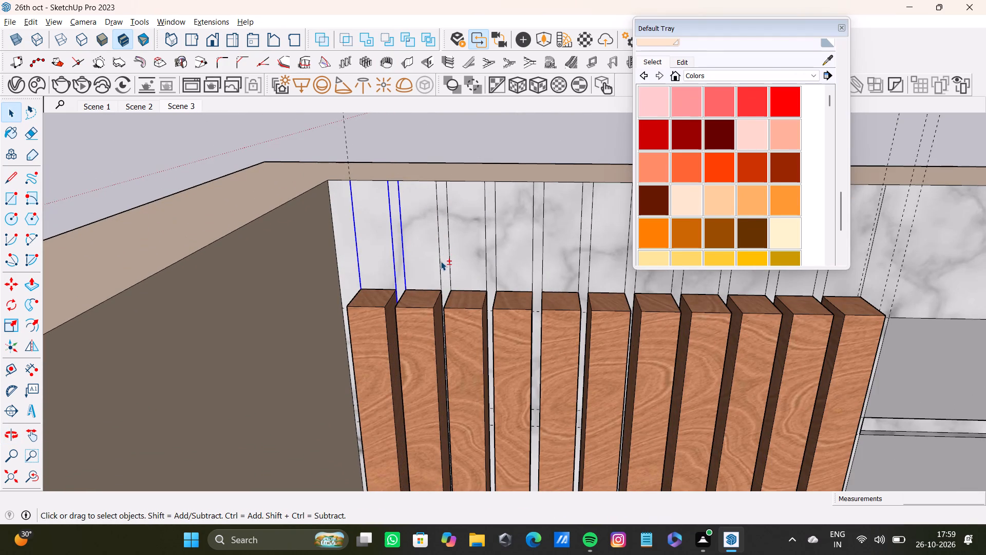
shift+click(441, 263)
shift+click(450, 268)
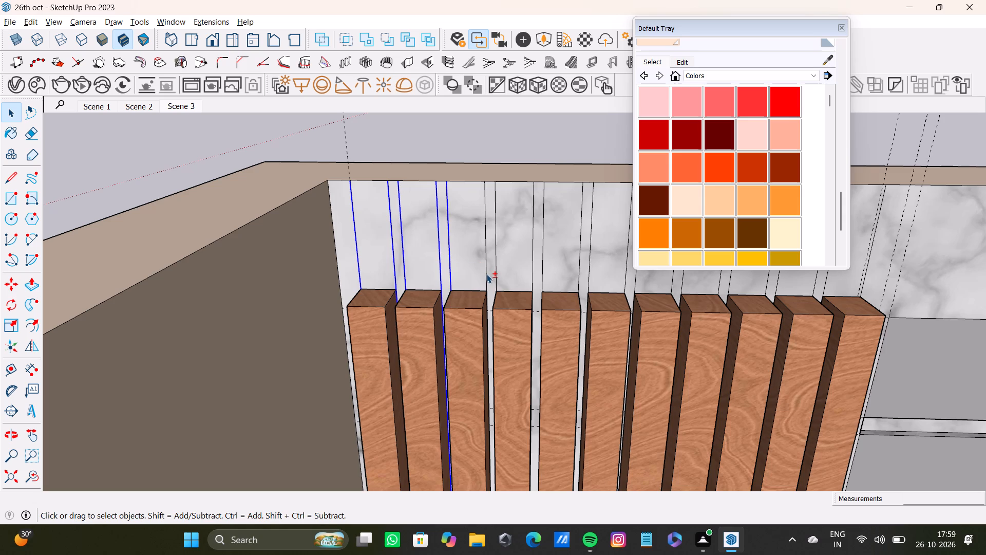
shift+click(486, 274)
shift+click(498, 275)
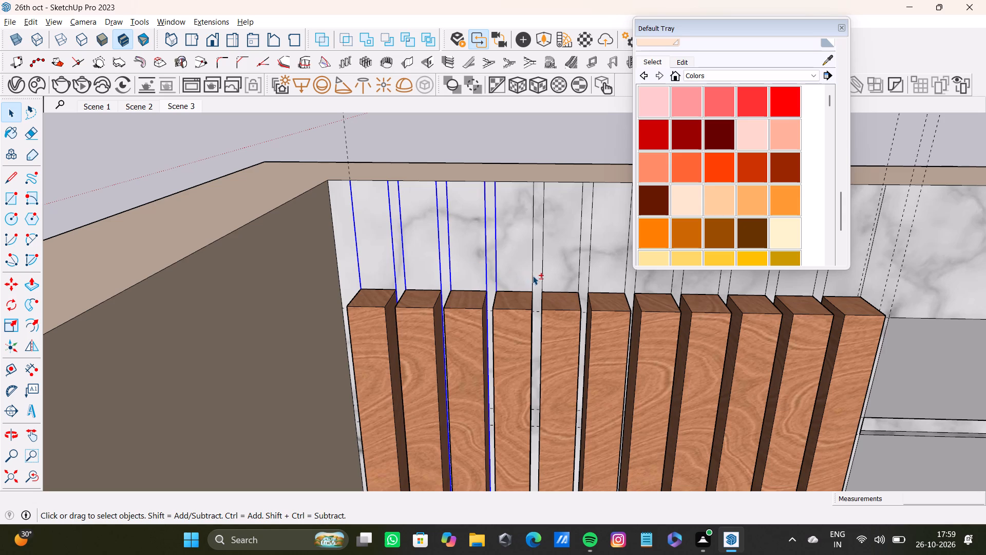
shift+click(533, 277)
shift+click(540, 273)
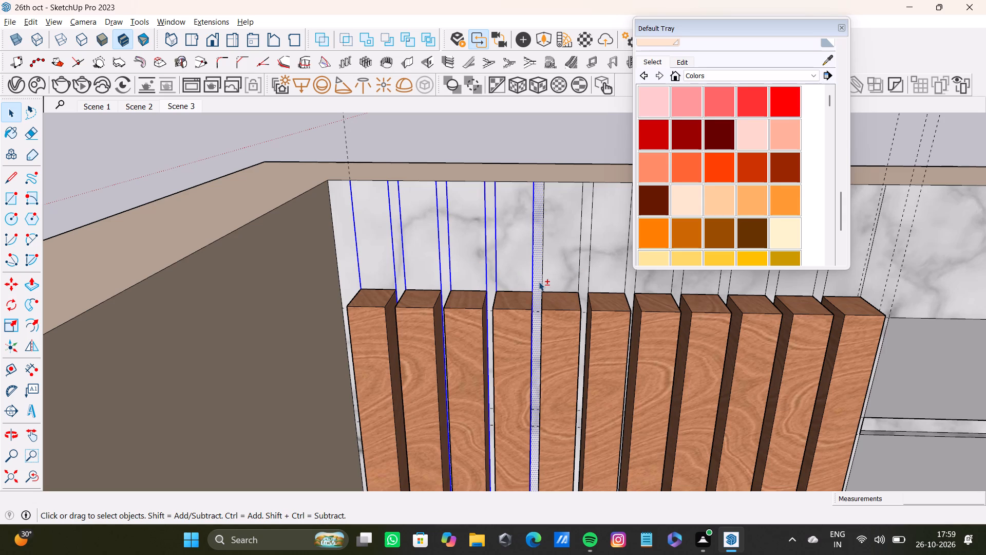
shift+click(539, 282)
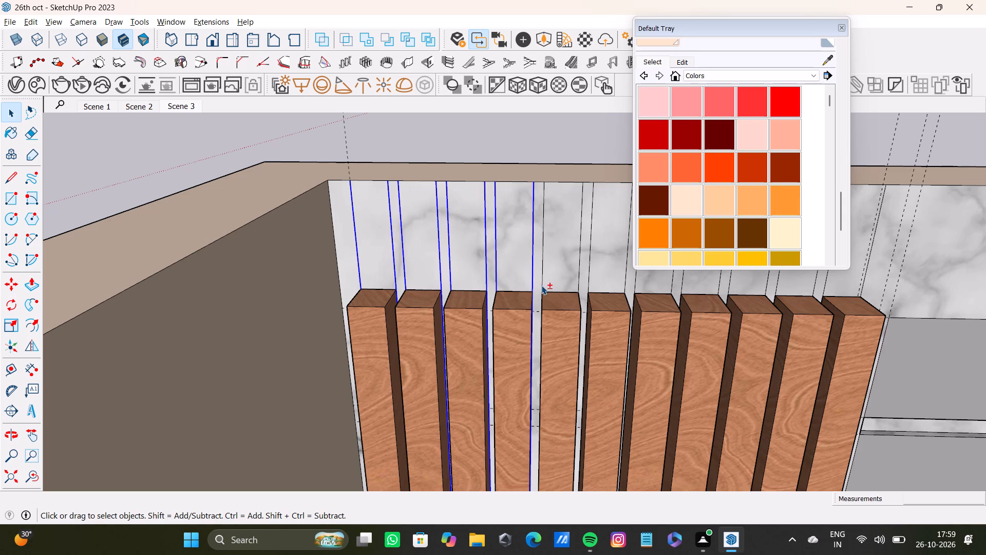
shift+click(541, 285)
shift+click(579, 272)
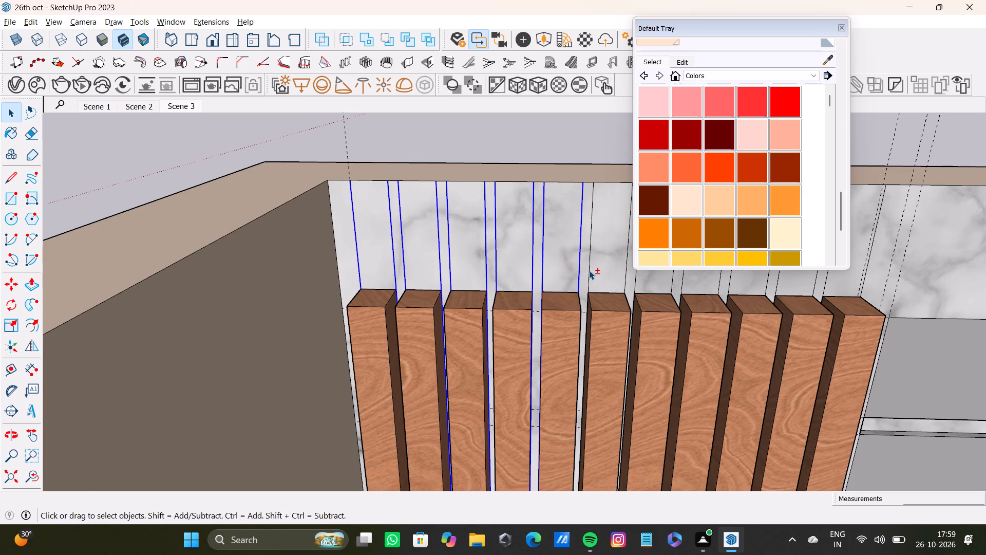
shift+click(589, 270)
shift+scroll(590, 271, down, 3)
shift+middle_drag(590, 271, 524, 290)
shift+scroll(544, 277, up, 5)
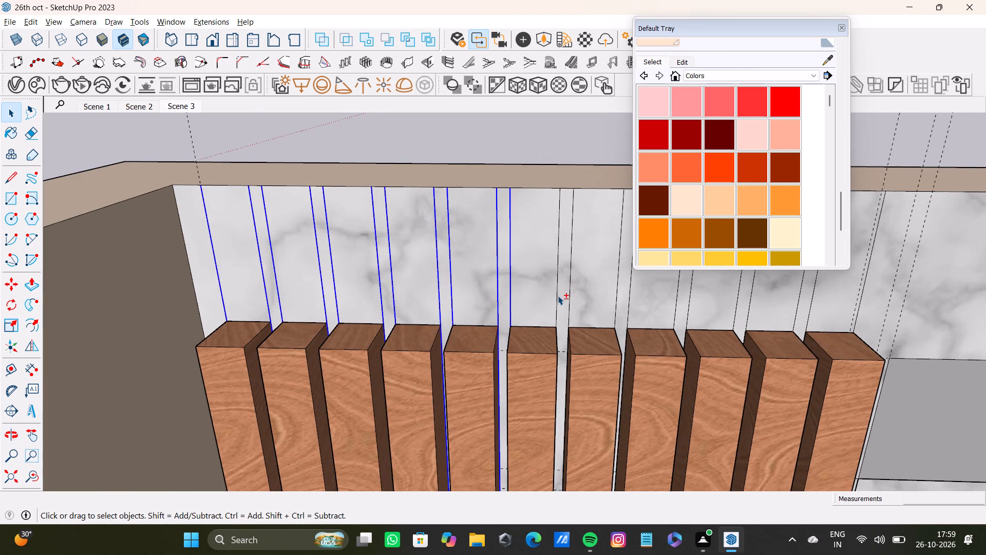
shift+click(555, 298)
shift+click(569, 302)
shift+middle_drag(591, 298, 555, 316)
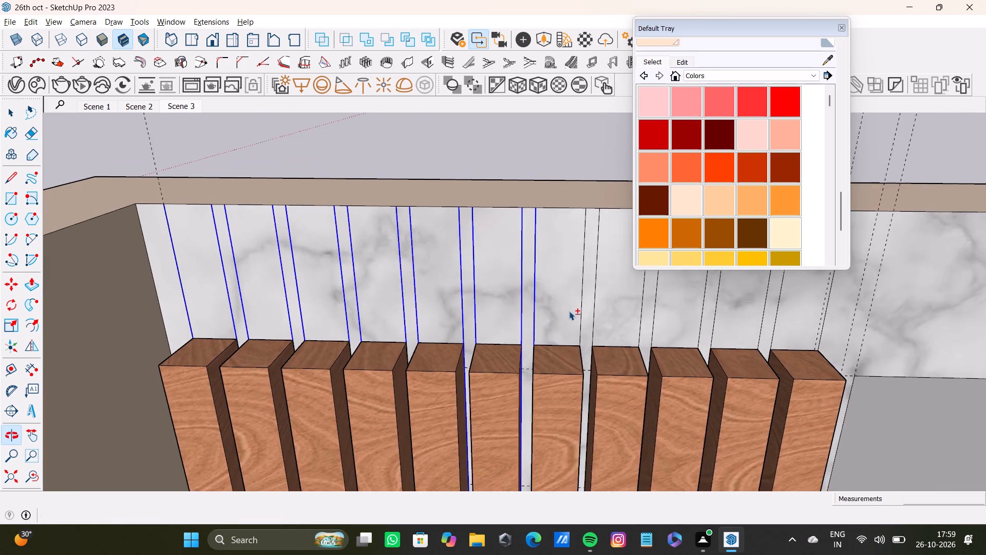
shift+scroll(569, 311, up, 5)
shift+click(586, 325)
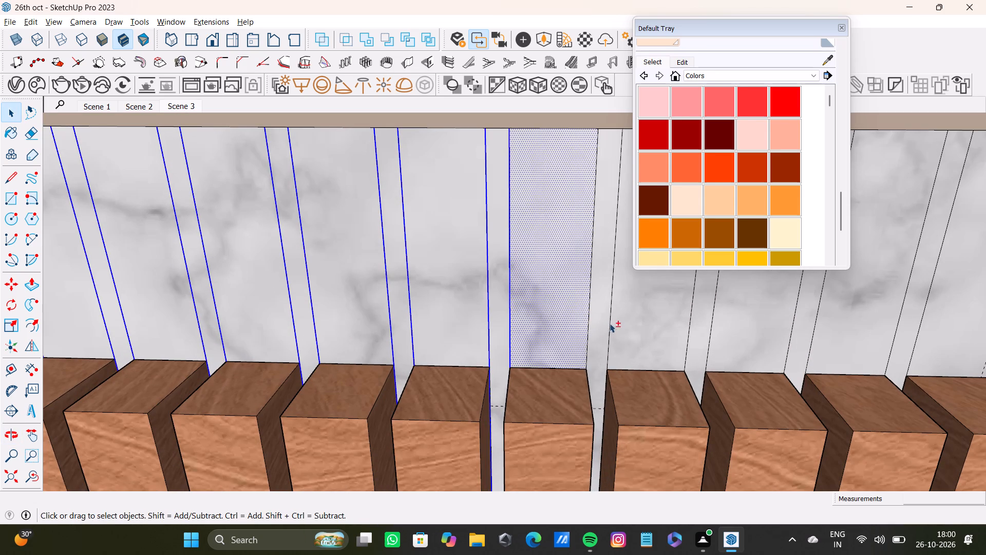
shift+click(579, 330)
shift+click(586, 351)
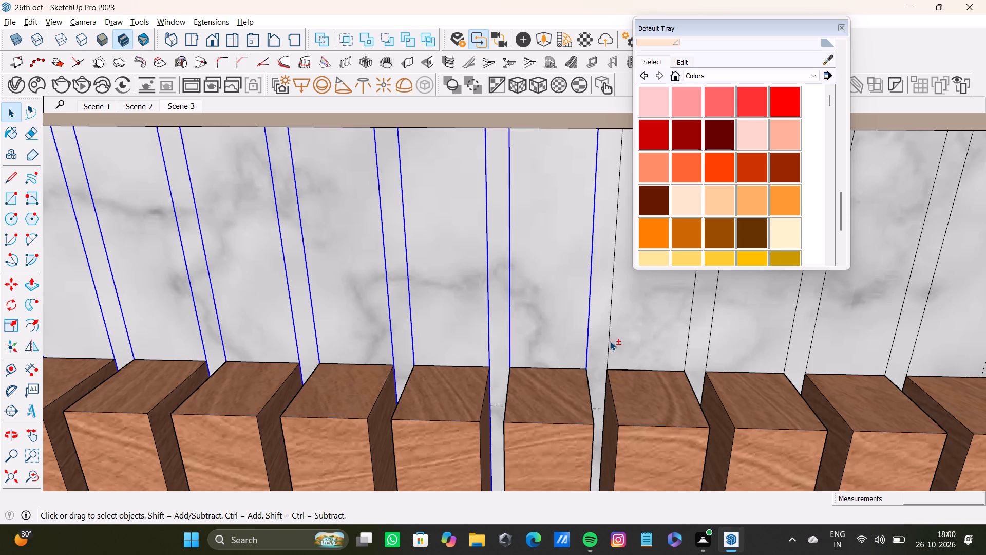
shift+click(610, 341)
shift+scroll(609, 342, down, 8)
shift+middle_drag(609, 332, 516, 340)
shift+scroll(595, 328, up, 5)
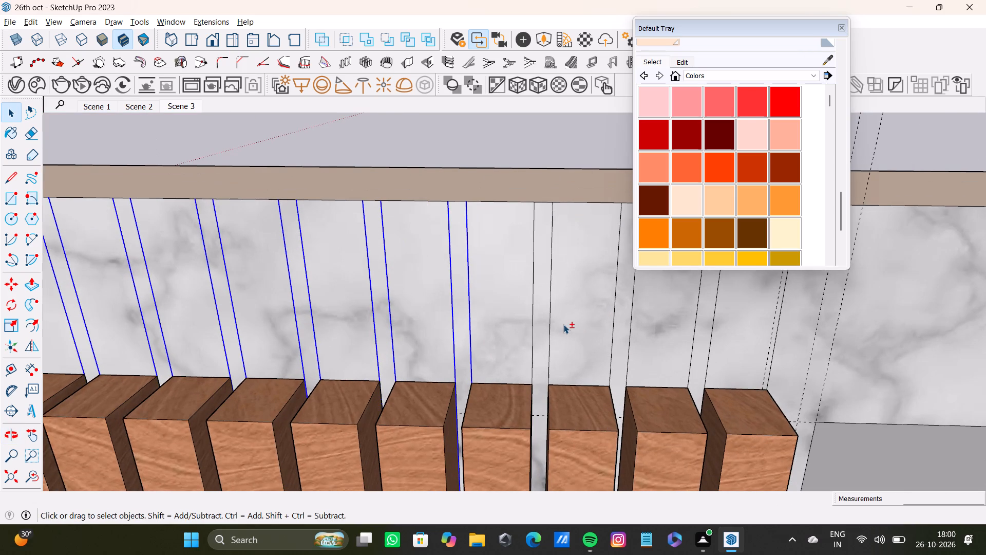
shift+click(533, 335)
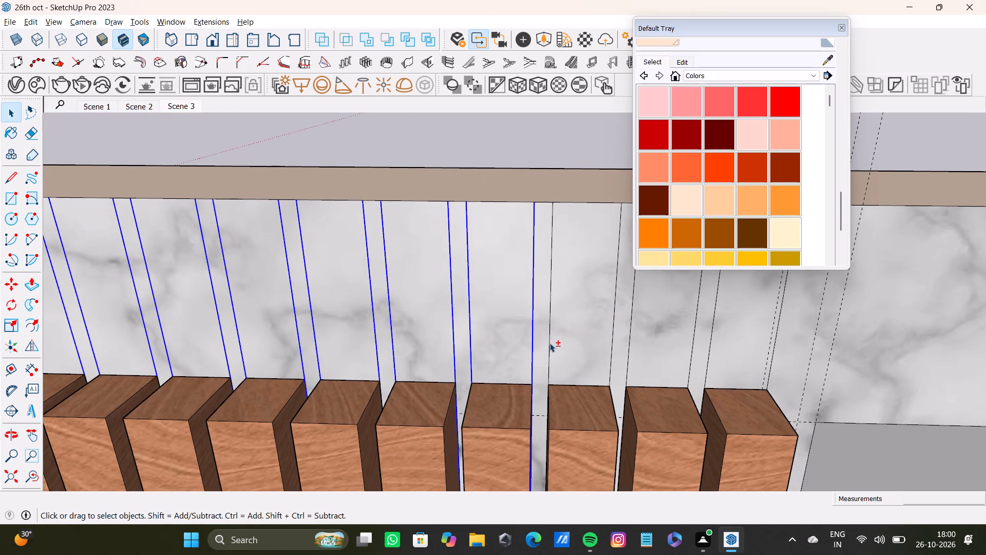
shift+click(549, 343)
shift+scroll(546, 343, down, 3)
shift+middle_drag(546, 343, 447, 342)
shift+scroll(487, 322, up, 6)
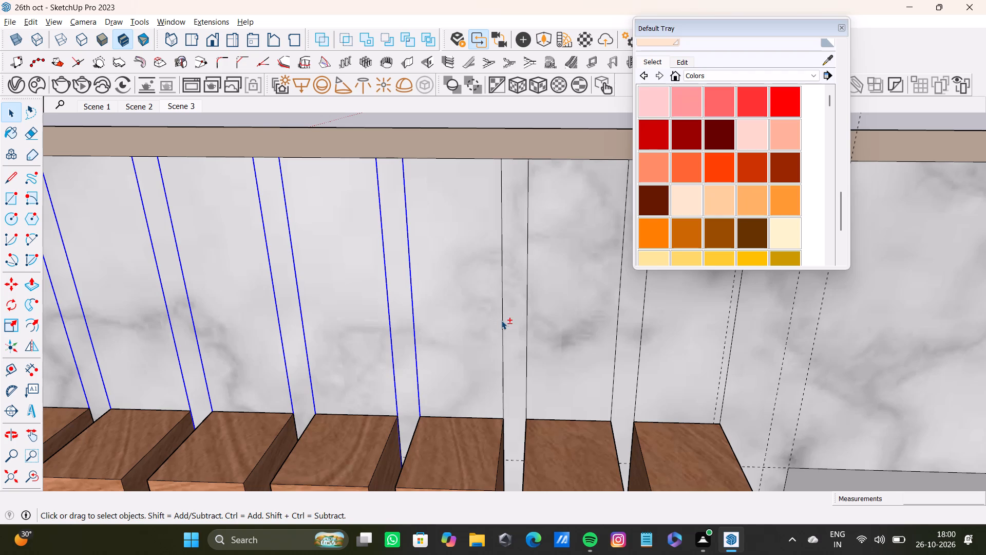
shift+click(501, 324)
shift+click(528, 334)
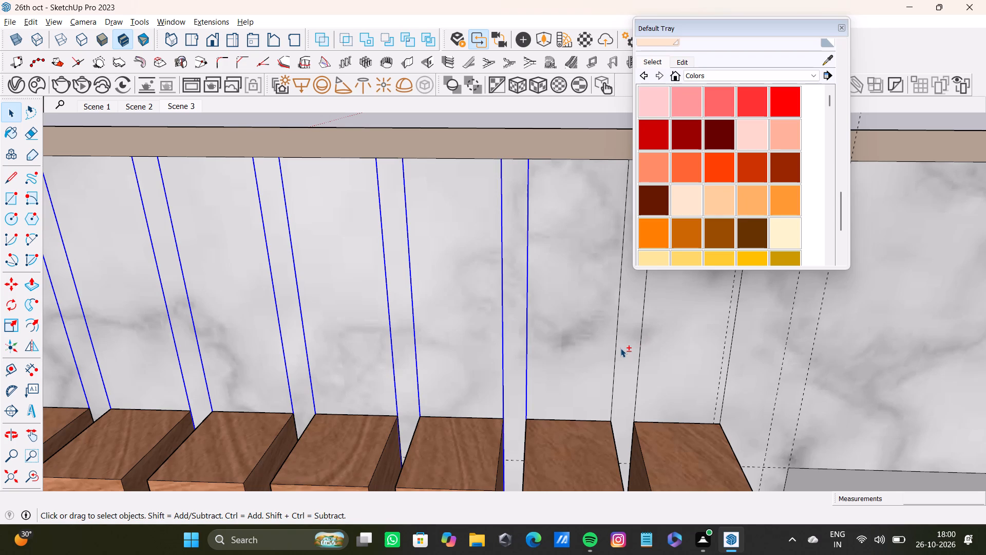
shift+click(614, 354)
shift+click(638, 358)
shift+scroll(637, 357, down, 4)
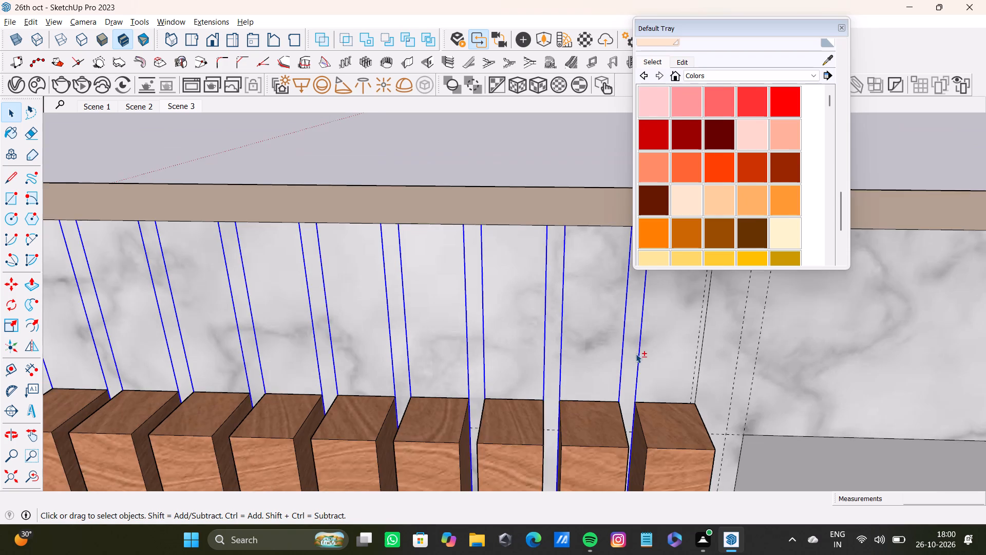
shift+middle_drag(636, 350, 532, 357)
shift+scroll(604, 338, up, 5)
shift+click(595, 358)
shift+scroll(595, 358, down, 5)
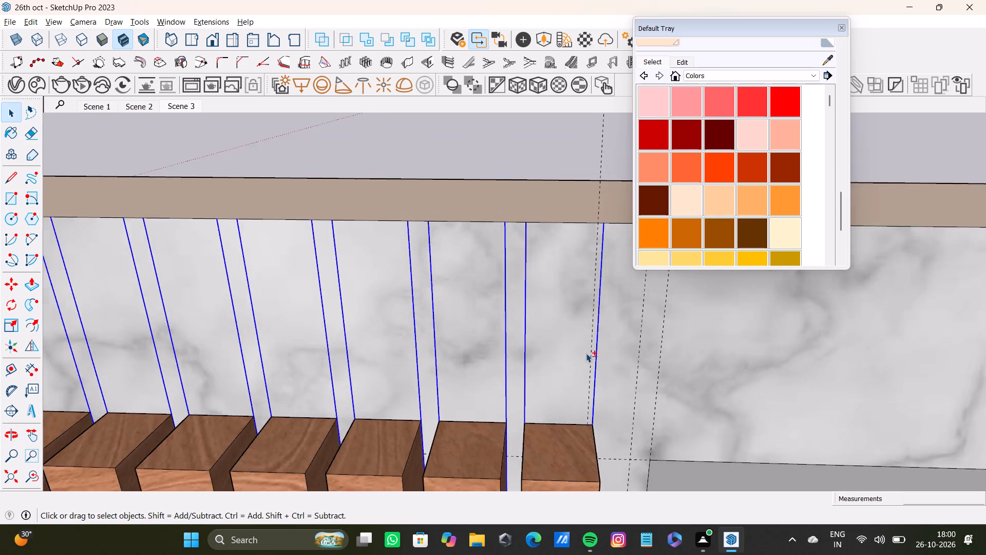
shift+scroll(586, 353, down, 7)
shift+scroll(578, 349, up, 1)
shift+scroll(577, 348, down, 4)
shift+scroll(577, 348, up, 1)
shift+scroll(577, 348, down, 5)
key(Delete)
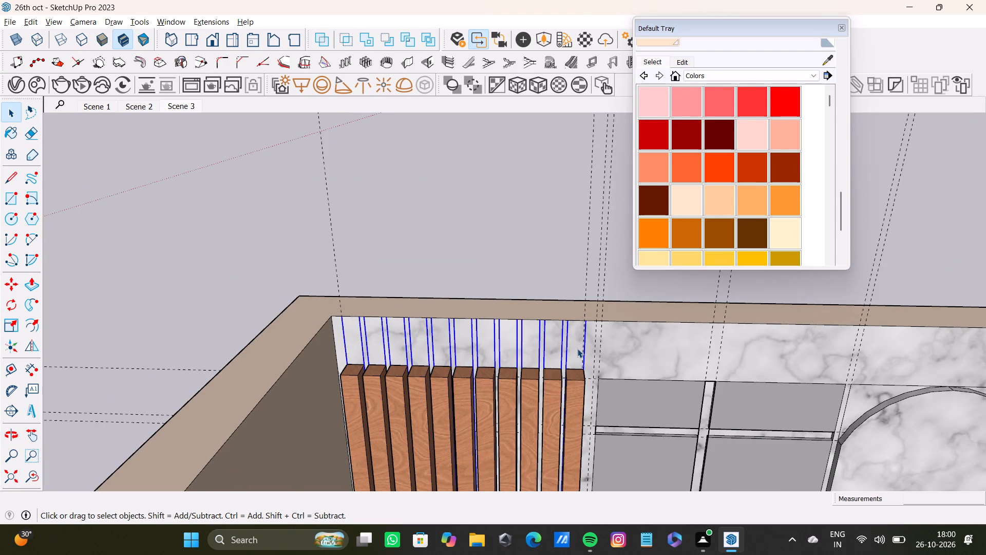
Delete all the vertical edge lines on the marble strip between the right-hand slat panel's top and the raised wall top.
scroll(589, 334, down, 13)
shift+middle_drag(575, 340, 350, 336)
scroll(515, 329, up, 4)
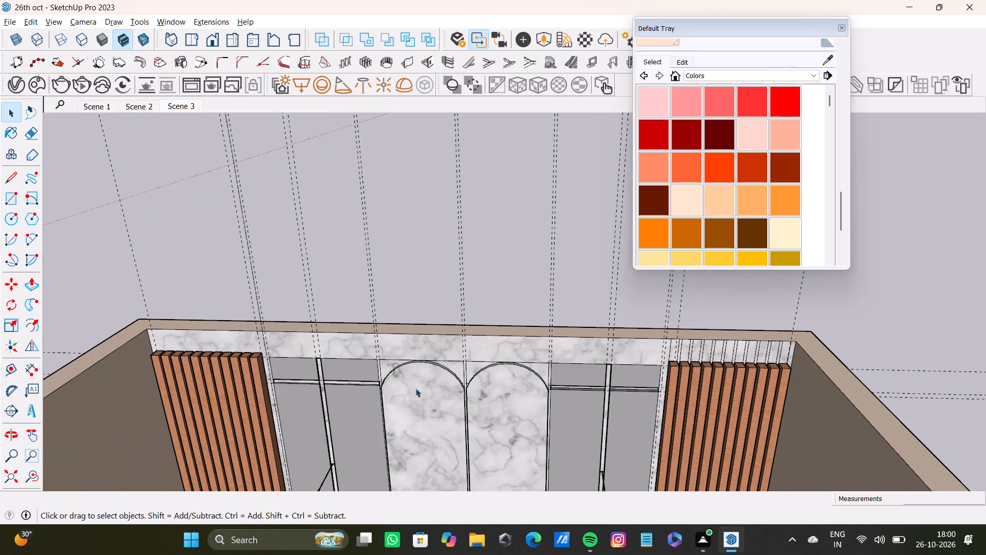
scroll(418, 381, up, 2)
scroll(232, 343, up, 9)
scroll(233, 325, down, 9)
shift+middle_drag(431, 373, 291, 387)
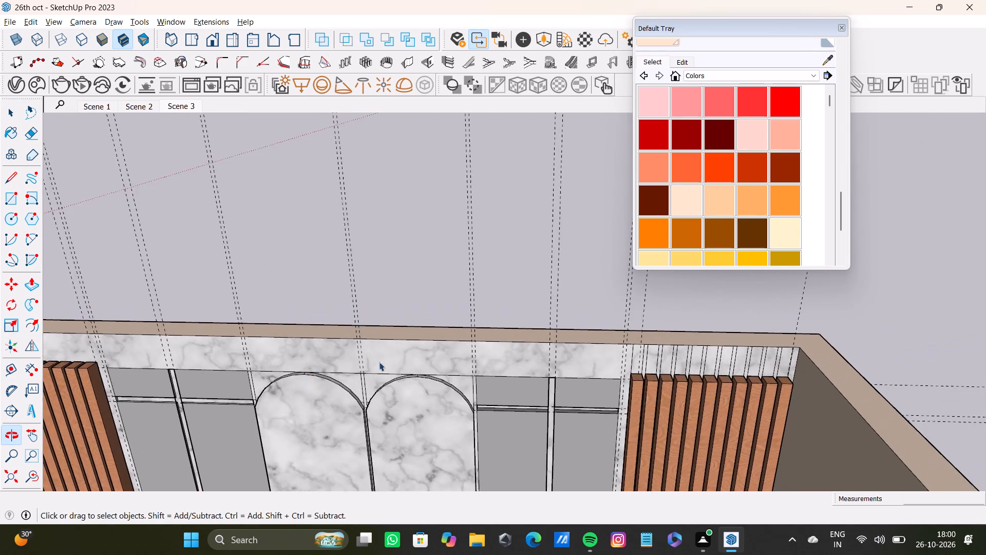
scroll(567, 370, up, 6)
shift+middle_drag(530, 368, 396, 357)
scroll(581, 347, up, 9)
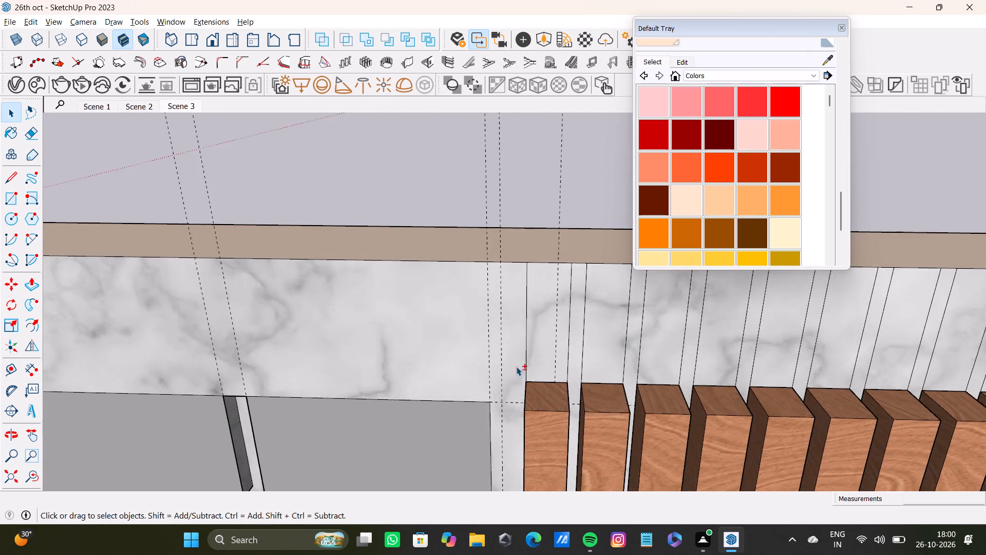
scroll(516, 366, up, 3)
shift+click(532, 377)
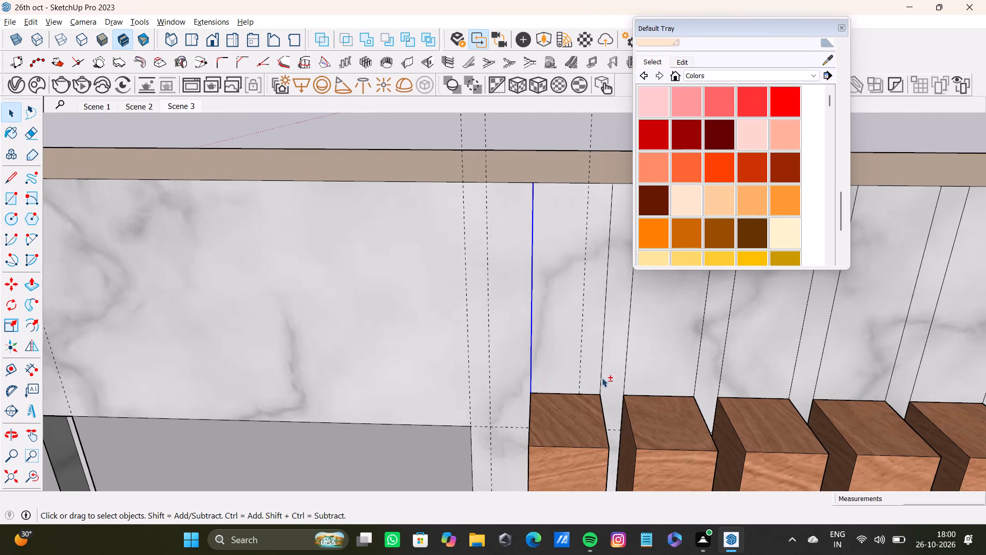
shift+click(599, 383)
shift+click(624, 383)
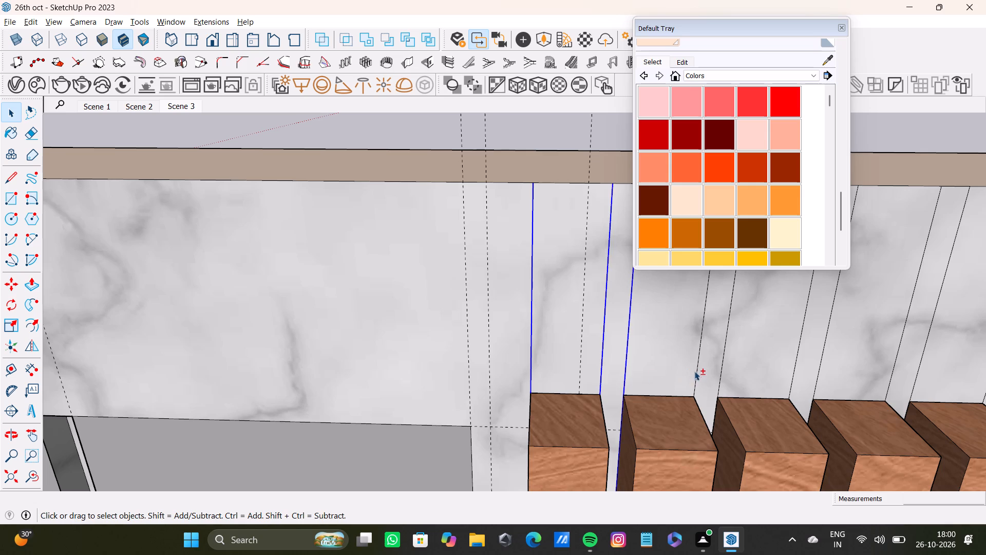
shift+click(696, 382)
shift+scroll(696, 382, down, 4)
shift+middle_drag(696, 379, 387, 430)
shift+scroll(413, 408, up, 3)
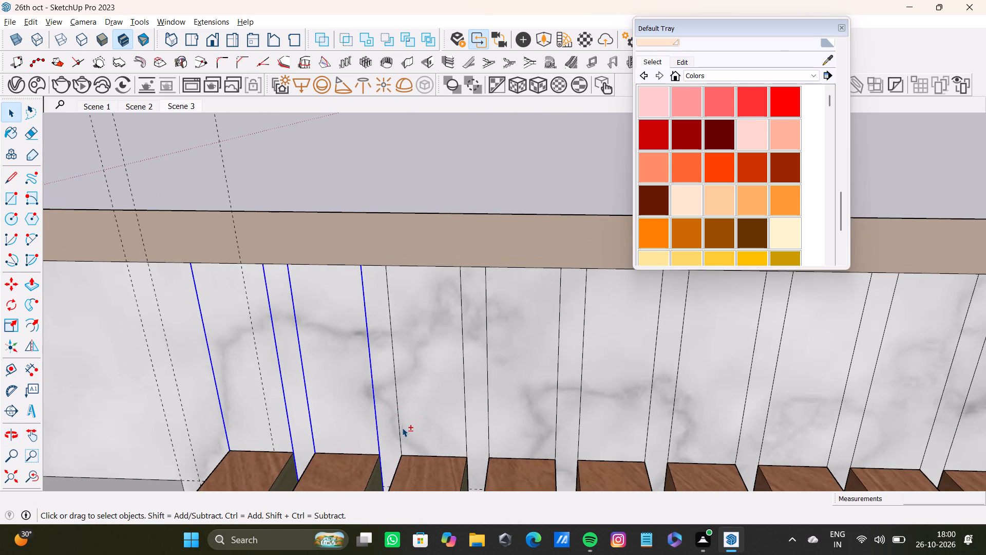
shift+click(402, 431)
shift+click(464, 441)
shift+click(400, 447)
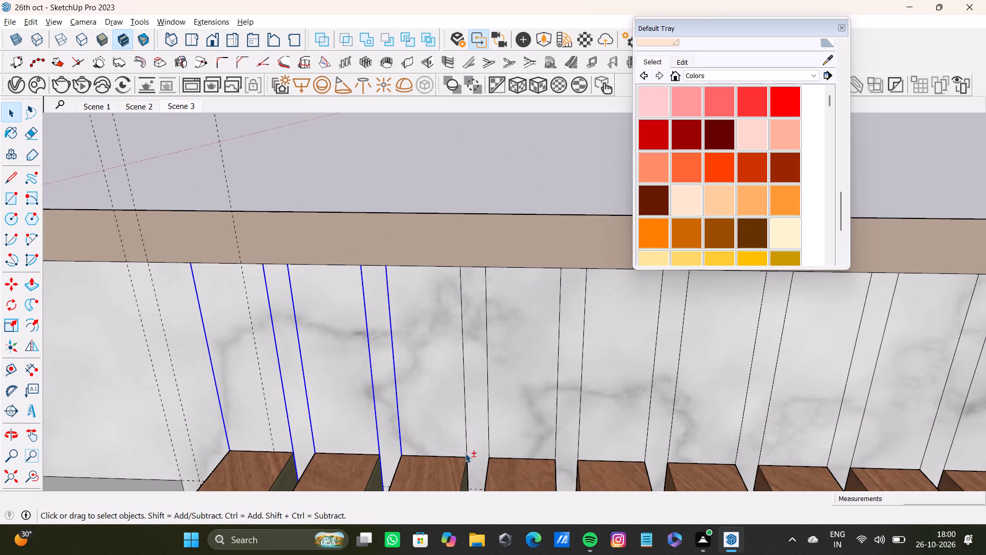
shift+click(466, 453)
shift+click(490, 453)
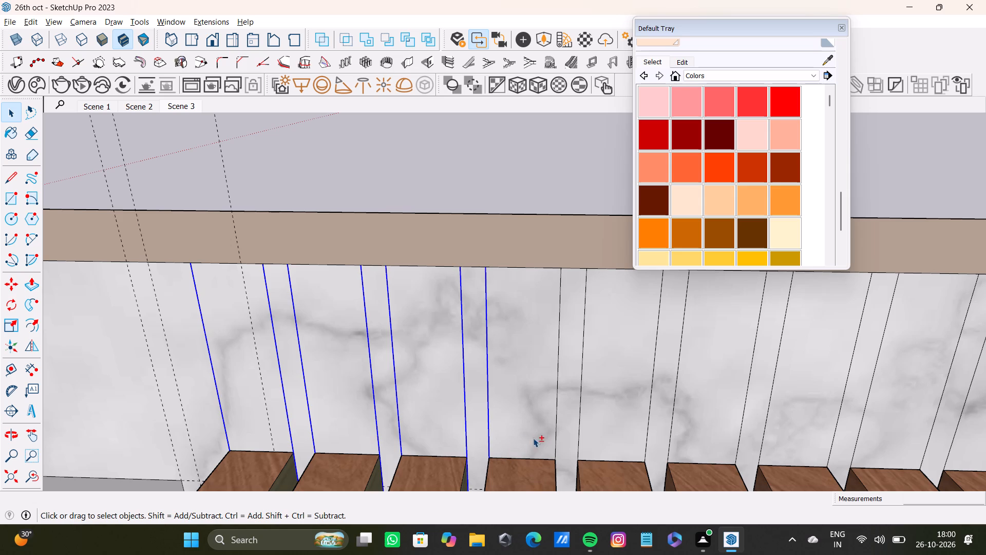
shift+click(554, 455)
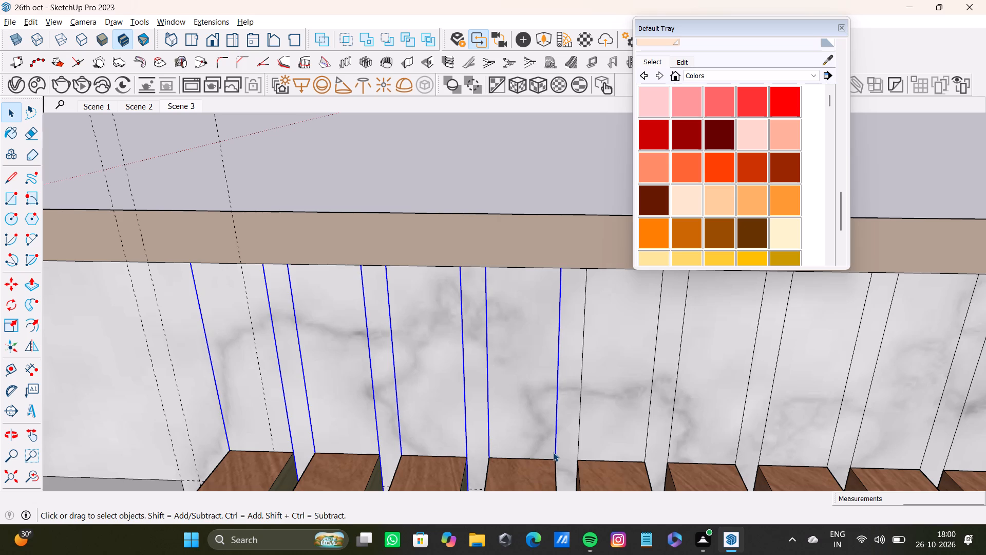
scroll(540, 180, down, 12)
shift+middle_drag(587, 210, 502, 206)
shift+scroll(501, 224, up, 10)
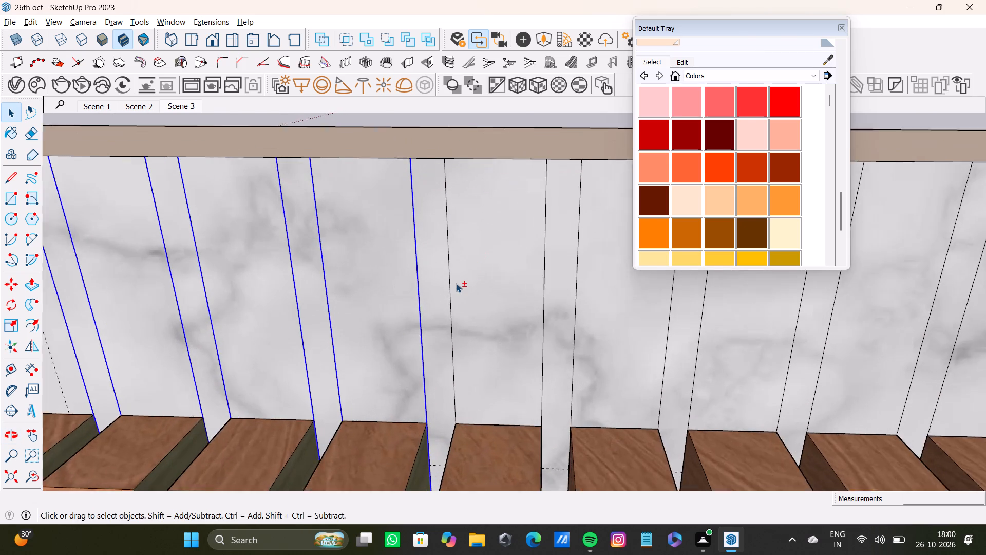
shift+scroll(456, 283, up, 1)
shift+click(450, 303)
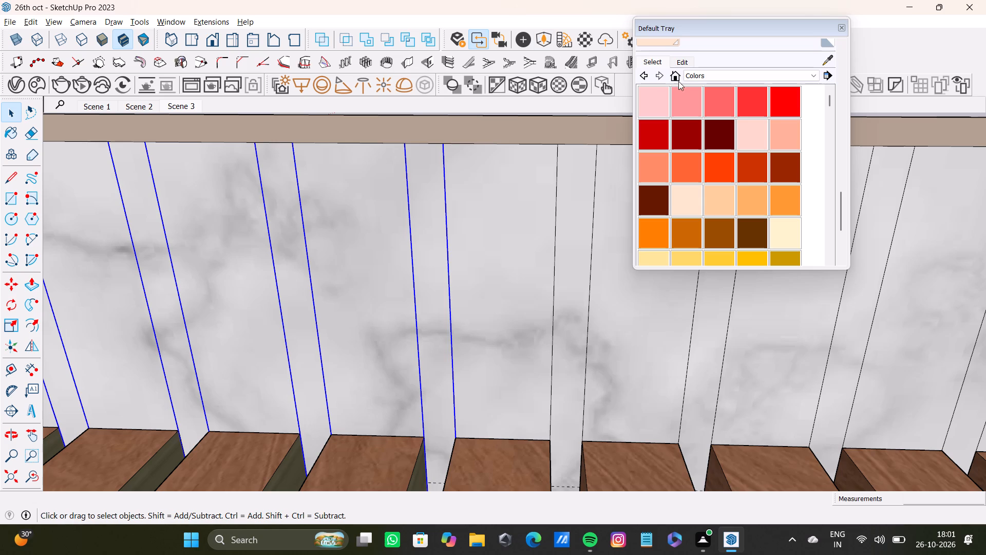
shift+click(555, 216)
shift+click(590, 288)
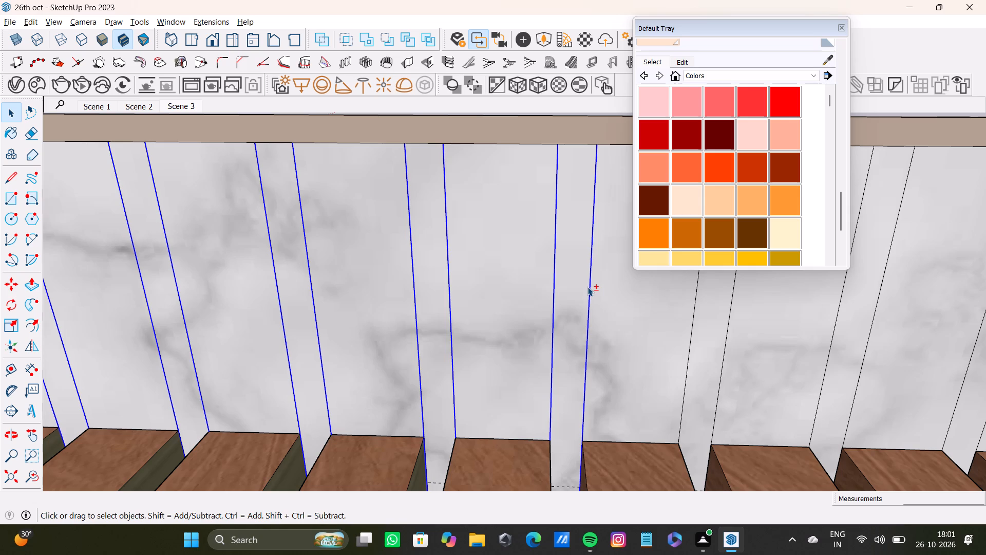
shift+scroll(587, 286, down, 8)
shift+middle_drag(577, 282, 517, 288)
shift+scroll(541, 282, up, 7)
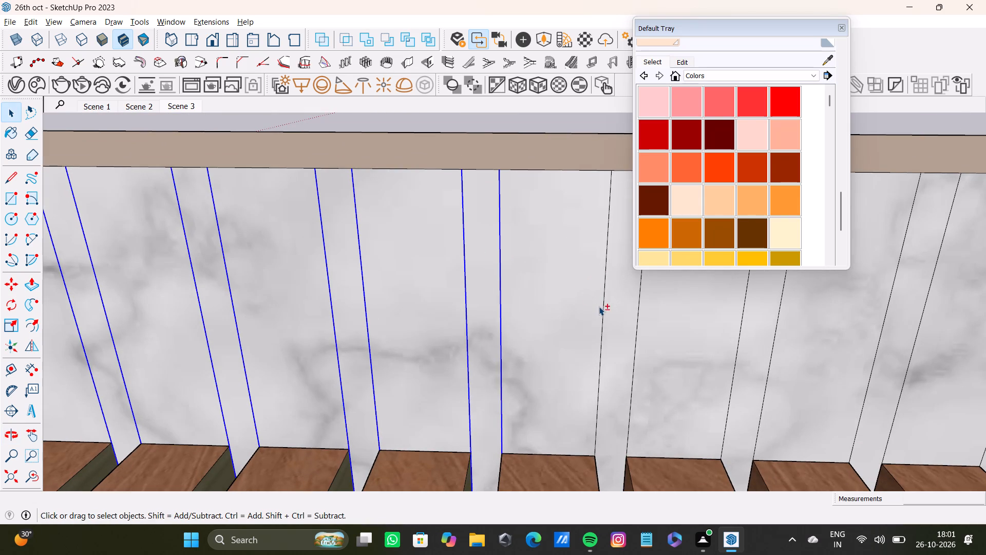
shift+click(603, 309)
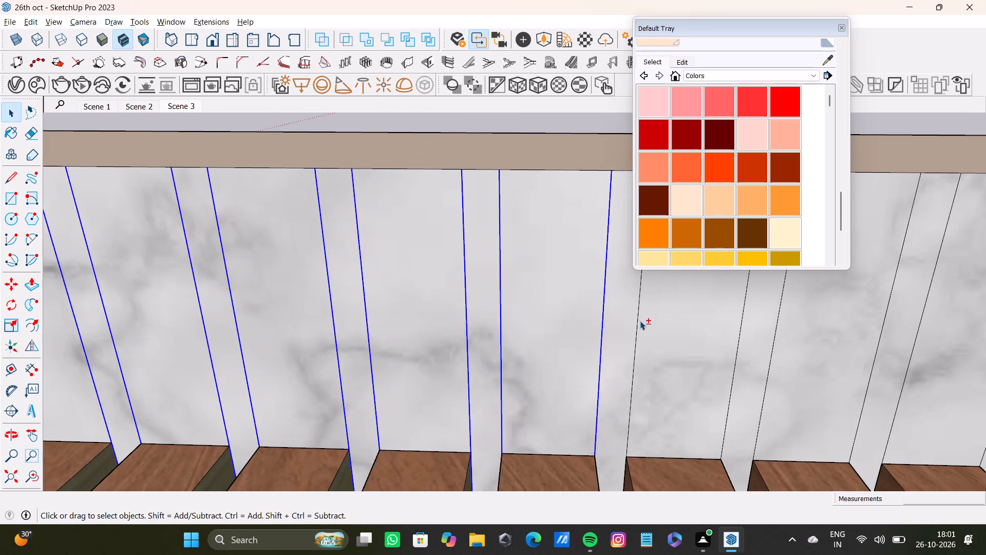
shift+click(638, 323)
shift+click(735, 359)
shift+scroll(644, 321, down, 4)
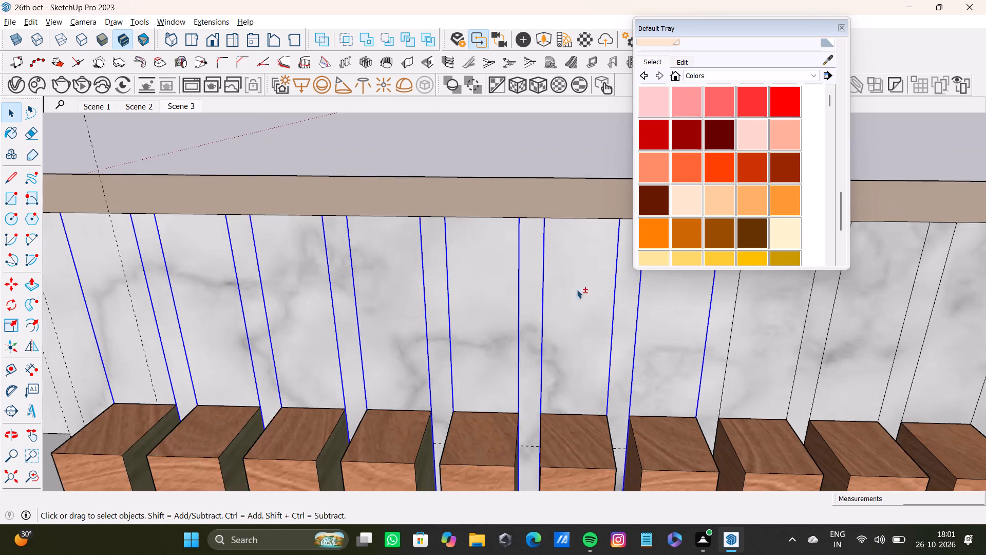
shift+scroll(577, 289, down, 5)
scroll(540, 268, down, 7)
shift+middle_drag(606, 290, 528, 300)
shift+scroll(536, 293, up, 5)
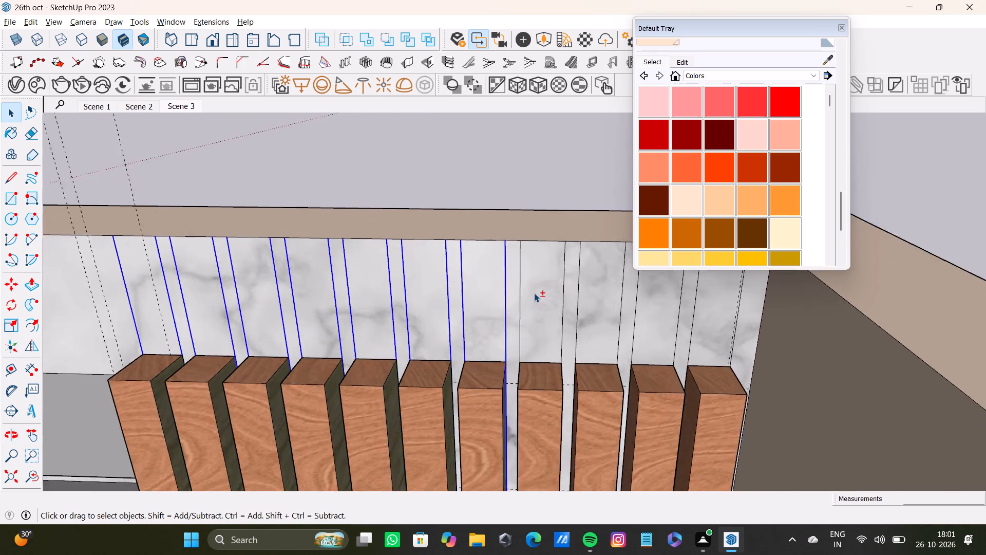
shift+scroll(534, 293, up, 8)
shift+click(510, 358)
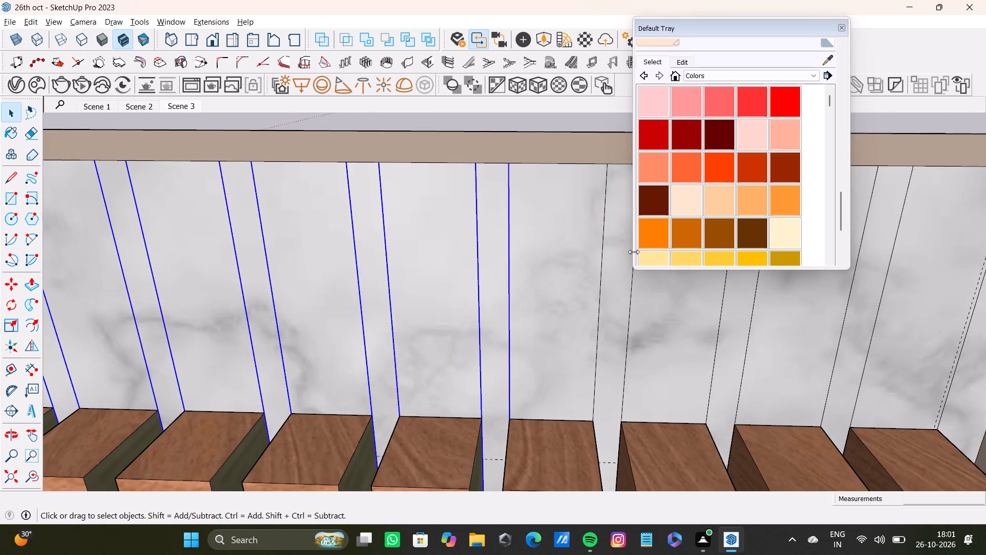
shift+click(600, 299)
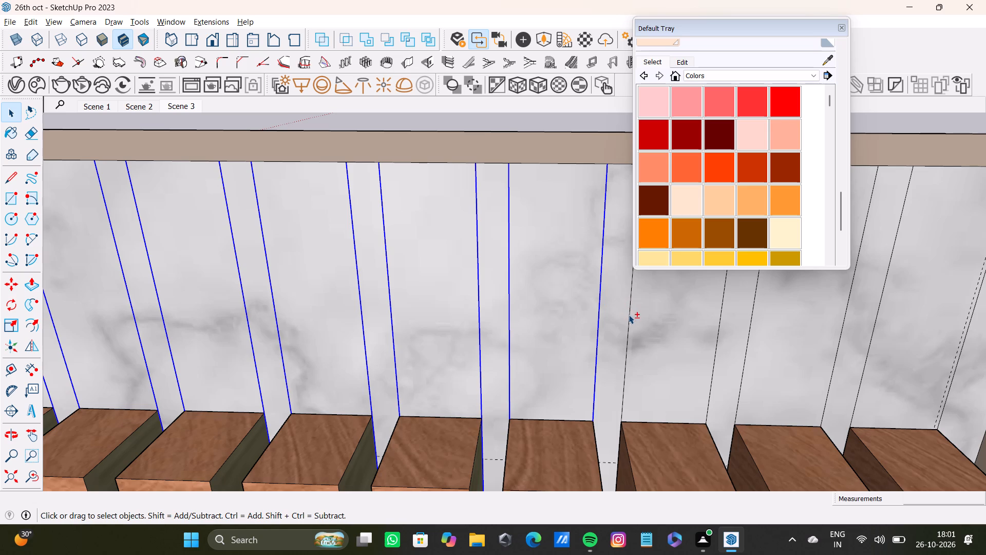
shift+click(629, 315)
shift+scroll(629, 312, down, 4)
shift+middle_drag(629, 306, 511, 303)
shift+scroll(544, 294, up, 5)
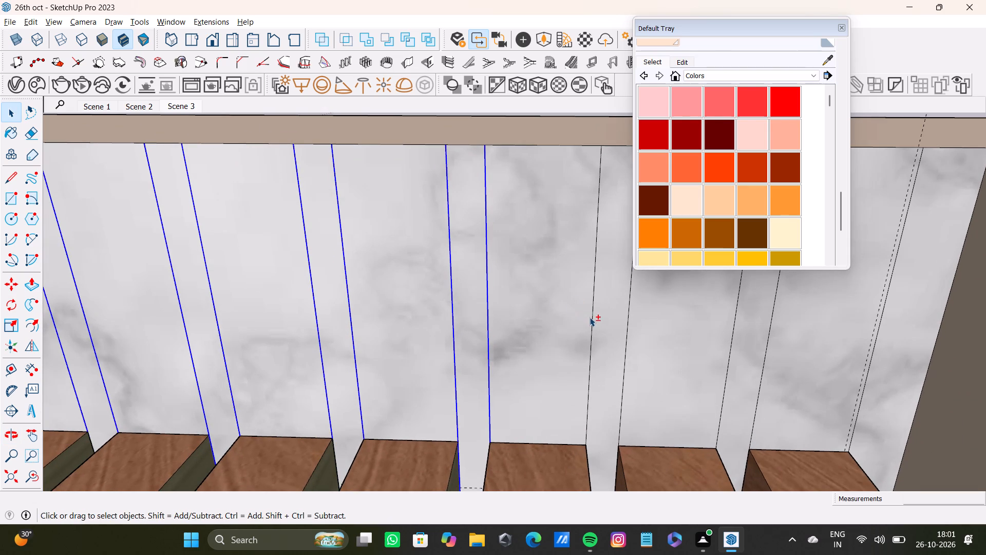
shift+click(591, 324)
shift+click(625, 343)
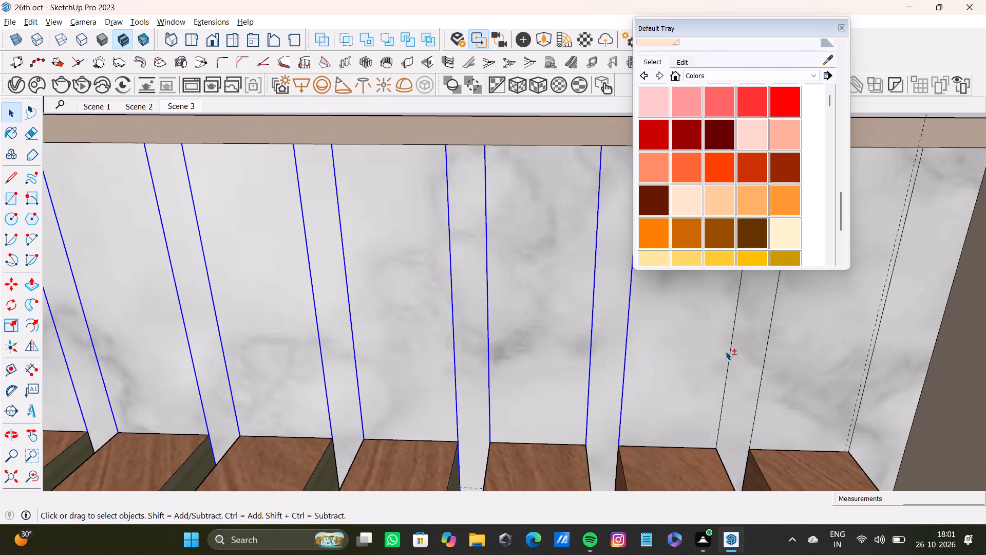
shift+click(728, 367)
shift+click(761, 376)
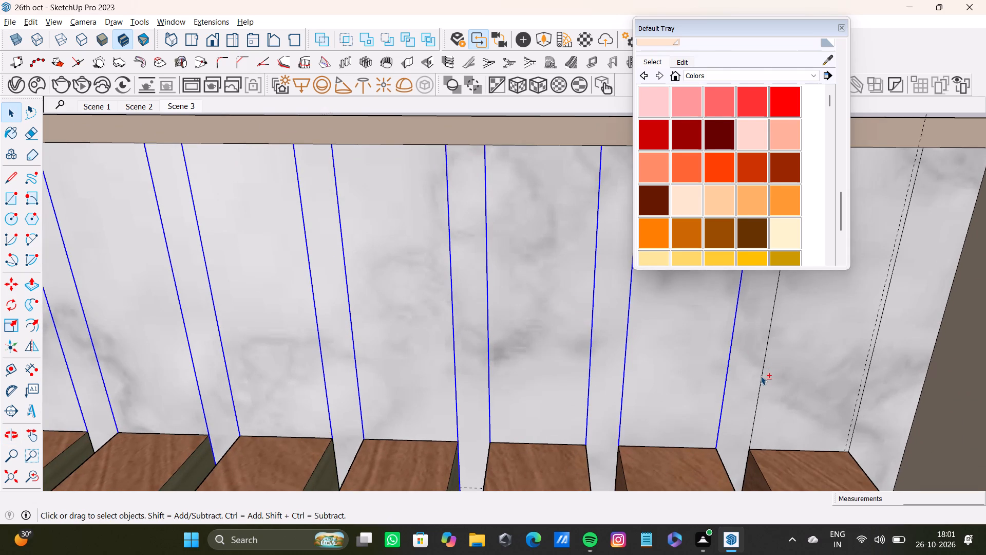
shift+click(865, 387)
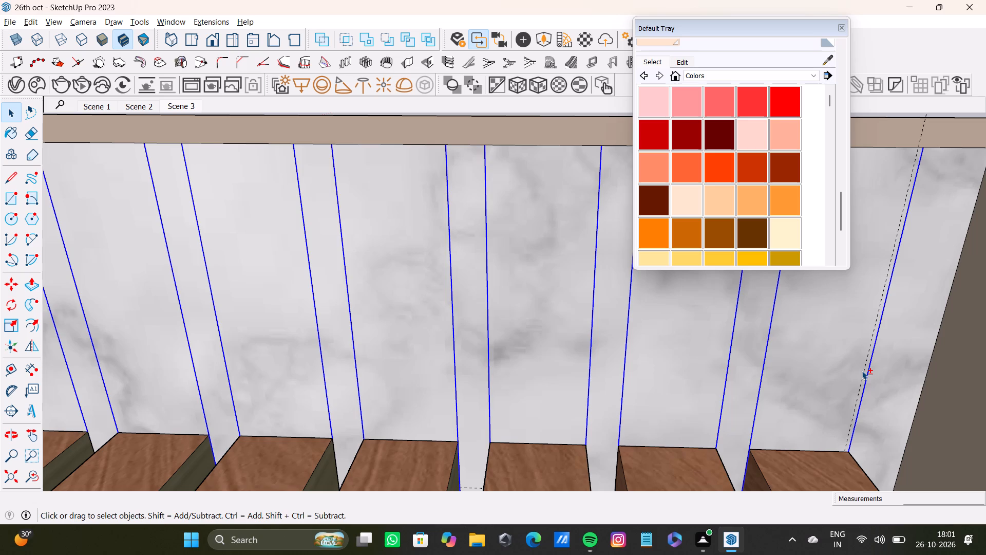
key(shift+Delete)
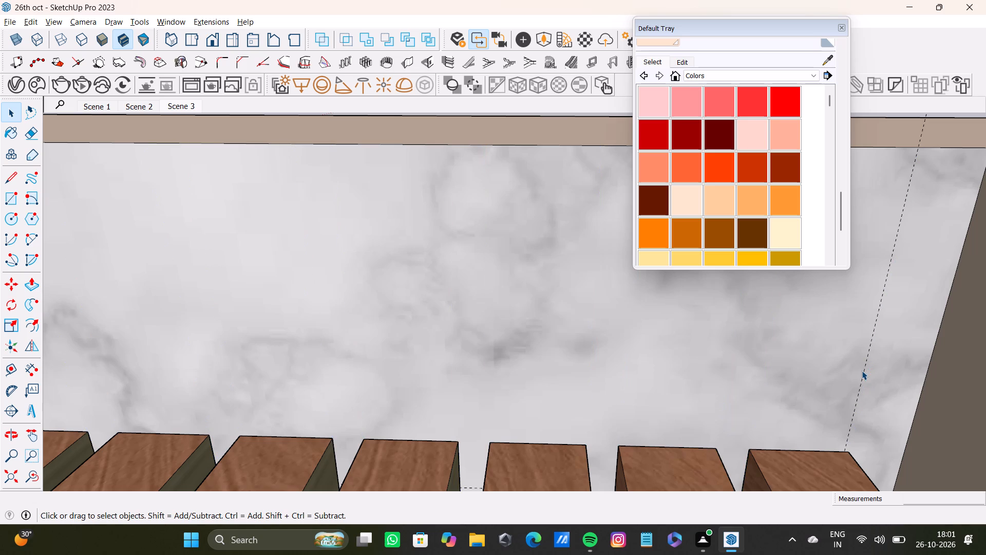
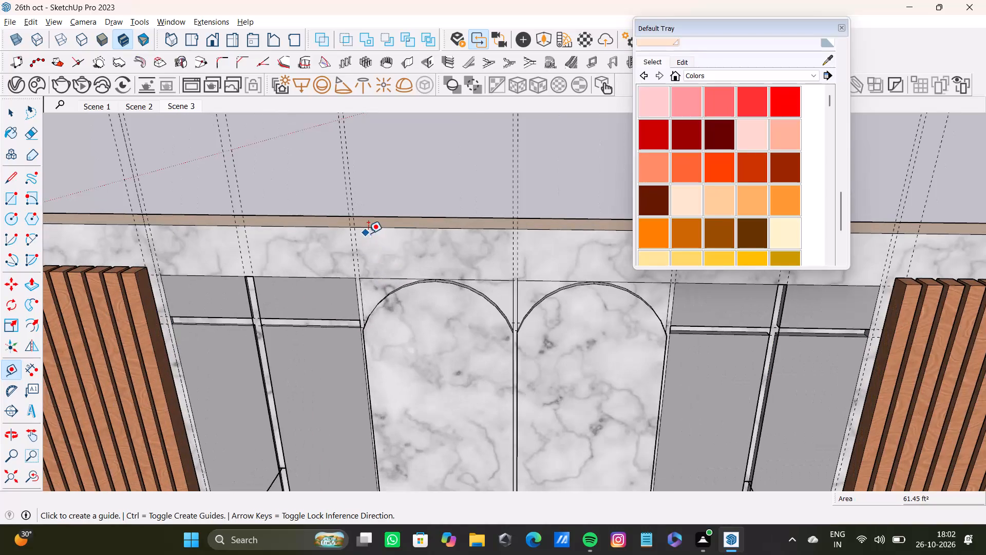
Place a horizontal guide on the marble strip, parallel to the back wall's top edge and just above the slat panels.
click(382, 228)
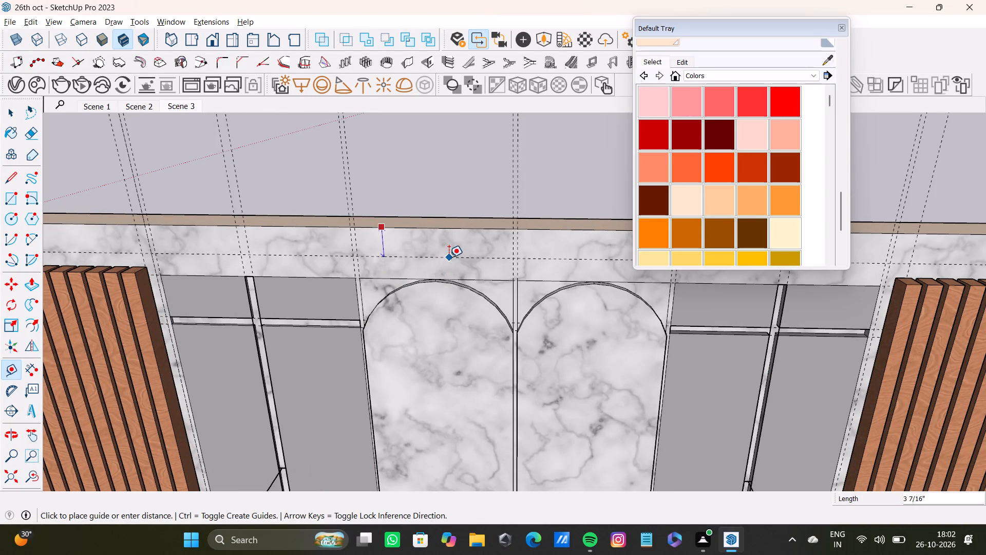
click(449, 266)
Draw a line along the new guide, from above the left-hand slat panel's outer end to above the right-hand one's.
scroll(333, 258, down, 8)
shift+middle_click(321, 276)
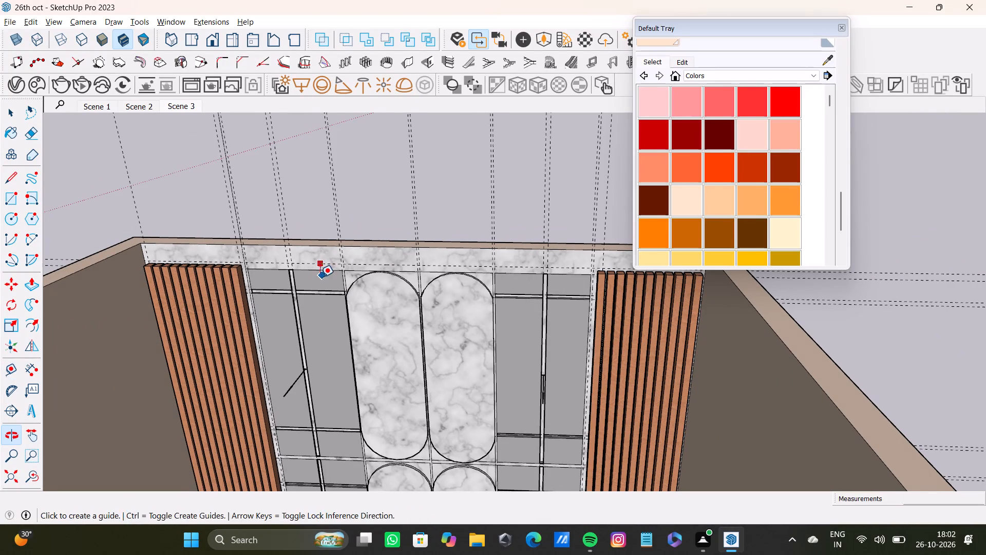
key(space)
key(l)
scroll(152, 265, up, 4)
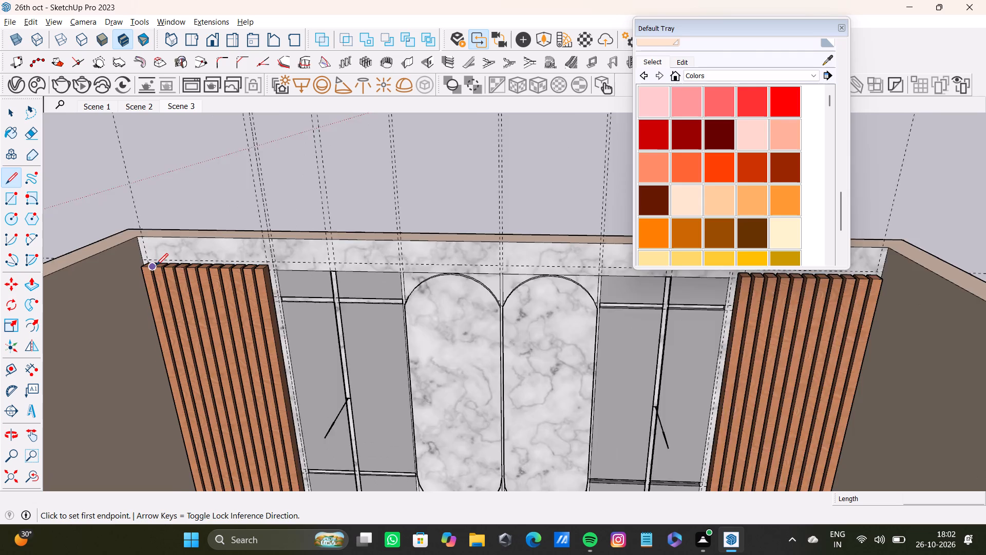
scroll(156, 265, up, 9)
click(142, 255)
scroll(543, 277, down, 6)
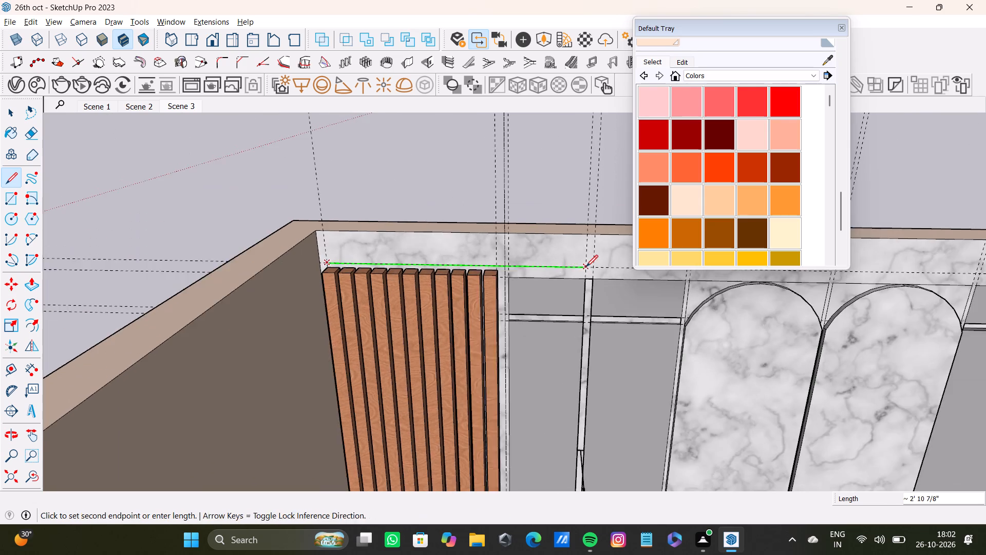
shift+middle_drag(586, 267, 250, 295)
scroll(390, 286, down, 3)
shift+middle_drag(624, 295, 561, 310)
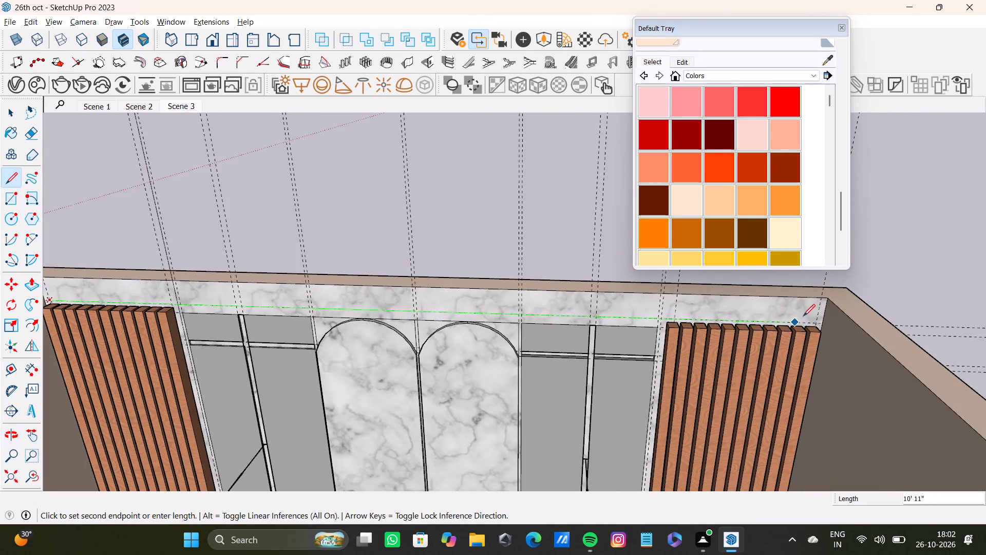
click(818, 323)
key(space)
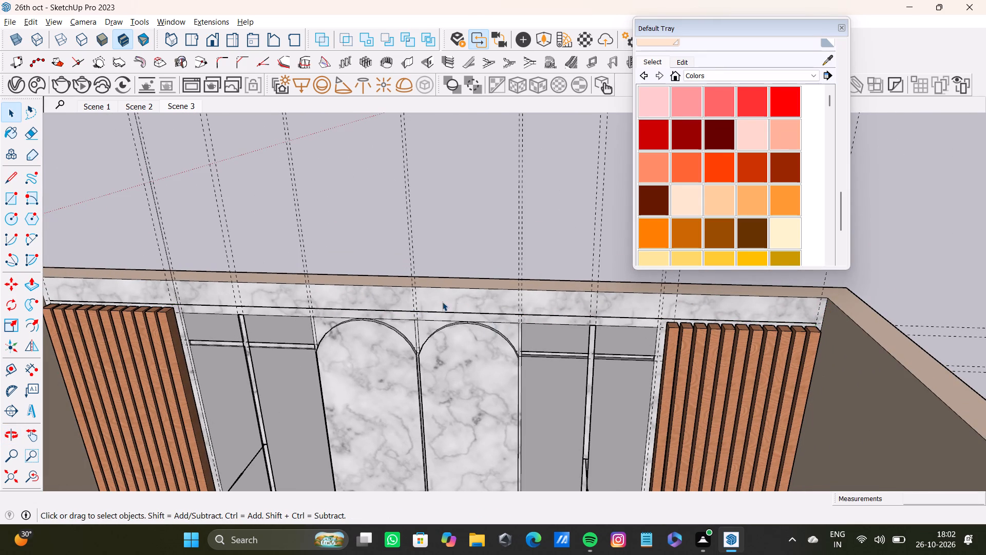
Extend the line above the left-hand slat panel across the small gap to the left-hand side wall.
scroll(442, 302, down, 4)
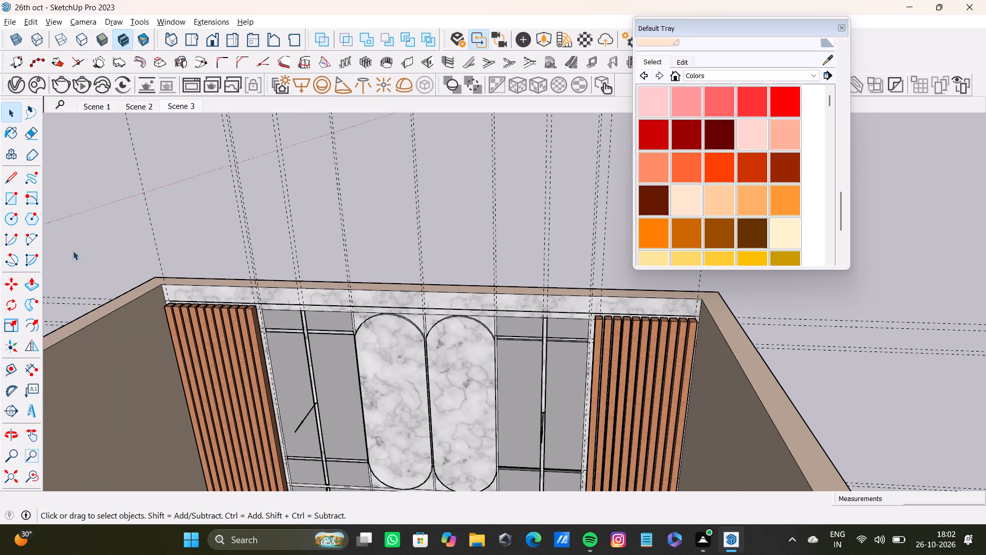
scroll(160, 278, up, 10)
key(l)
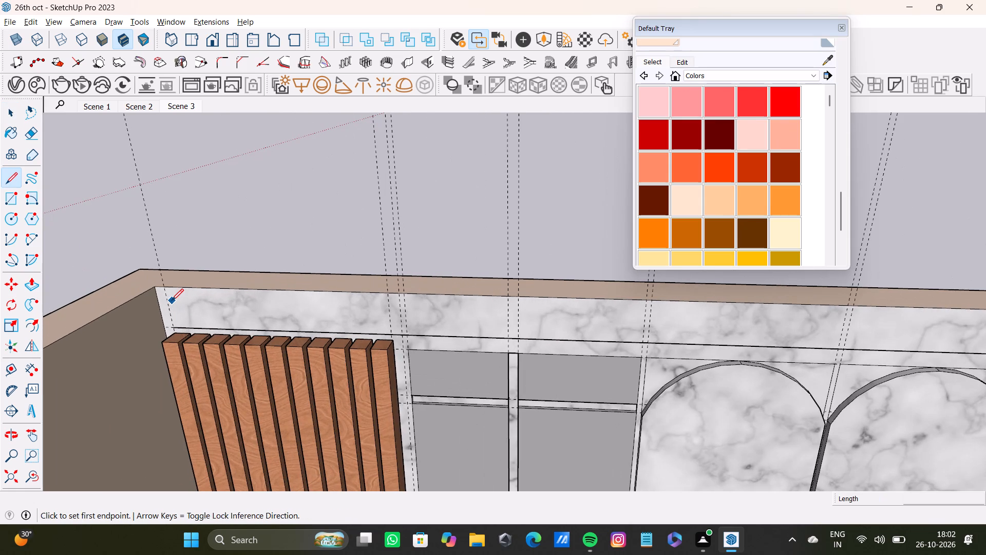
scroll(172, 301, up, 9)
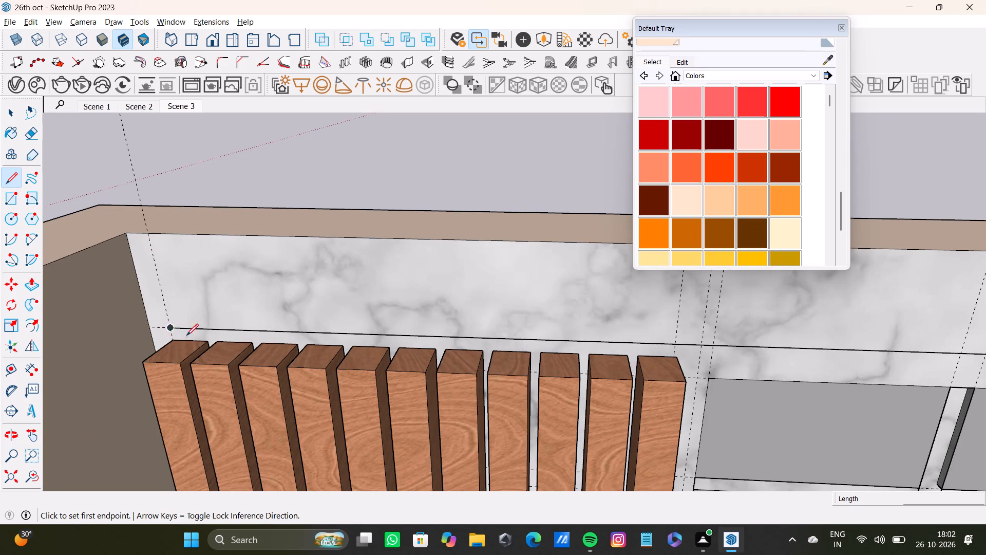
scroll(185, 342, up, 5)
drag(163, 319, 158, 319)
click(121, 316)
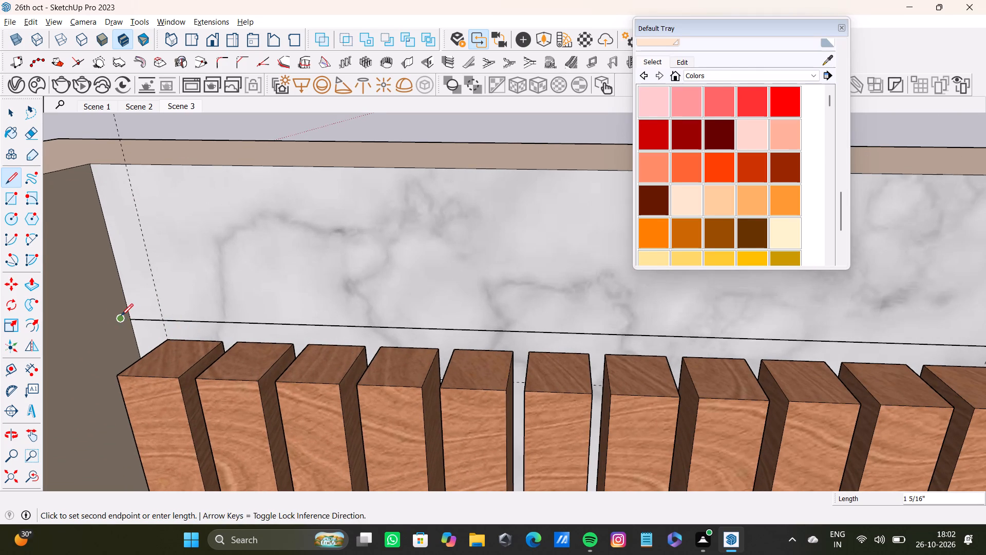
scroll(126, 316, down, 15)
shift+middle_drag(343, 348, 152, 359)
scroll(265, 347, down, 1)
key(space)
Extend the line above the right-hand slat panel across the small gap to the right-hand side wall.
scroll(354, 336, down, 7)
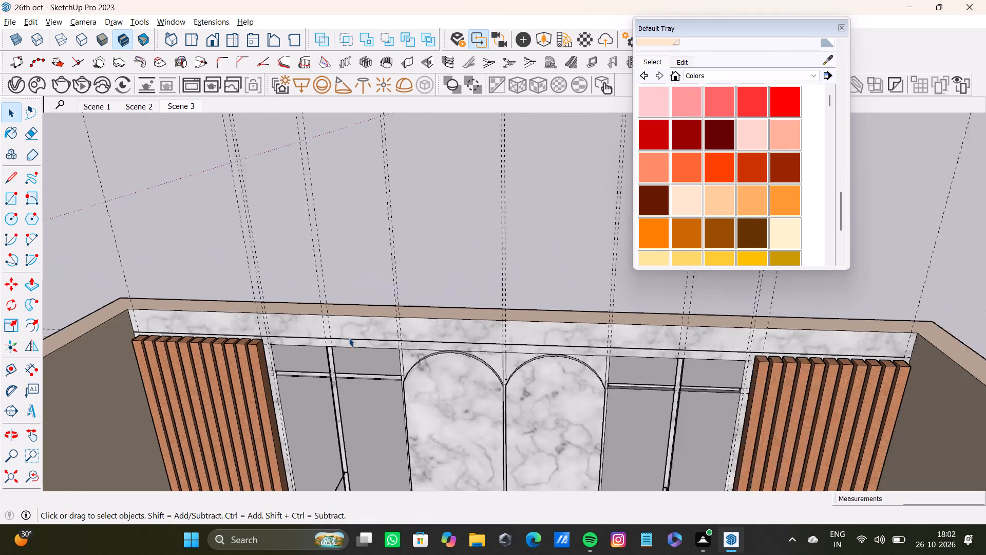
scroll(349, 338, down, 2)
shift+middle_drag(396, 335, 233, 388)
scroll(642, 403, up, 6)
middle_drag(575, 433, 603, 431)
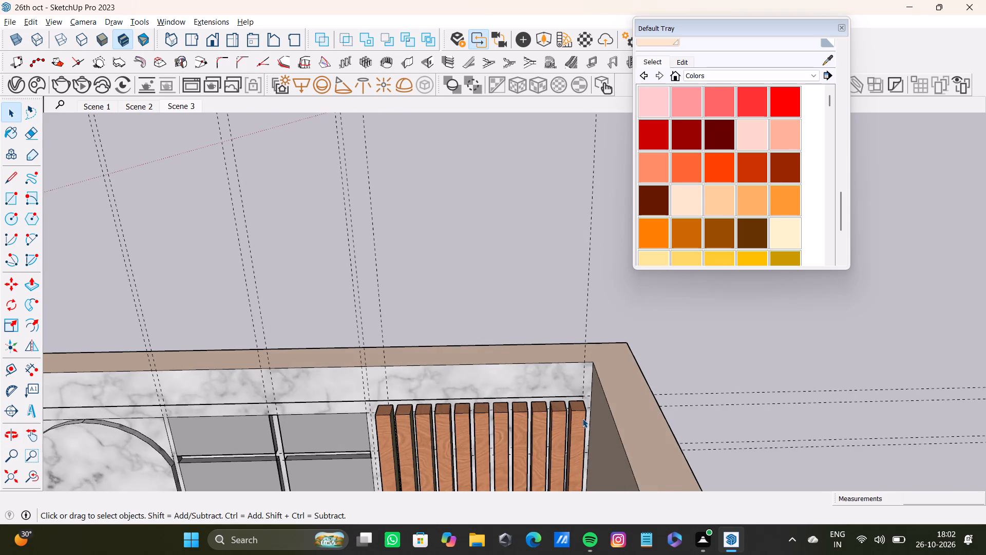
key(l)
scroll(582, 418, up, 15)
click(589, 373)
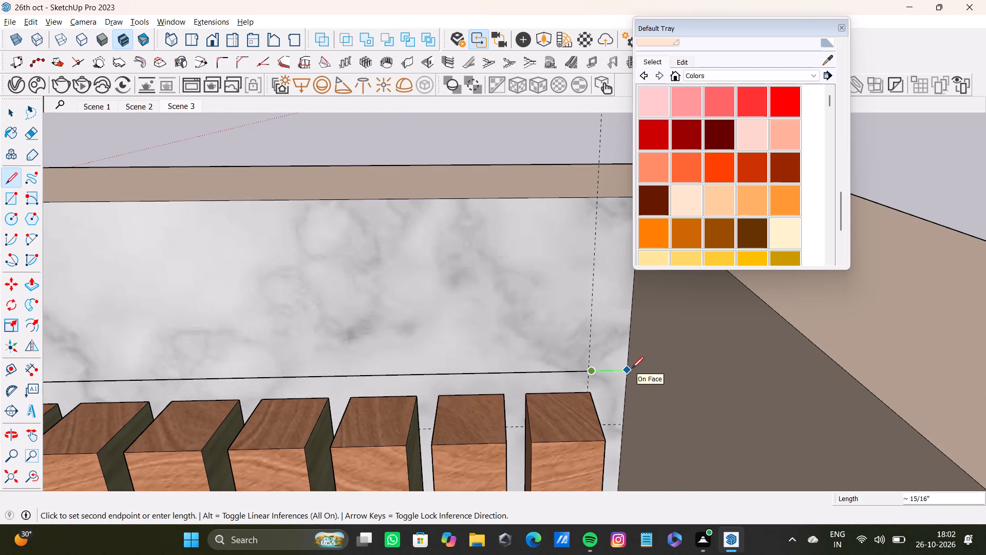
click(632, 368)
key(space)
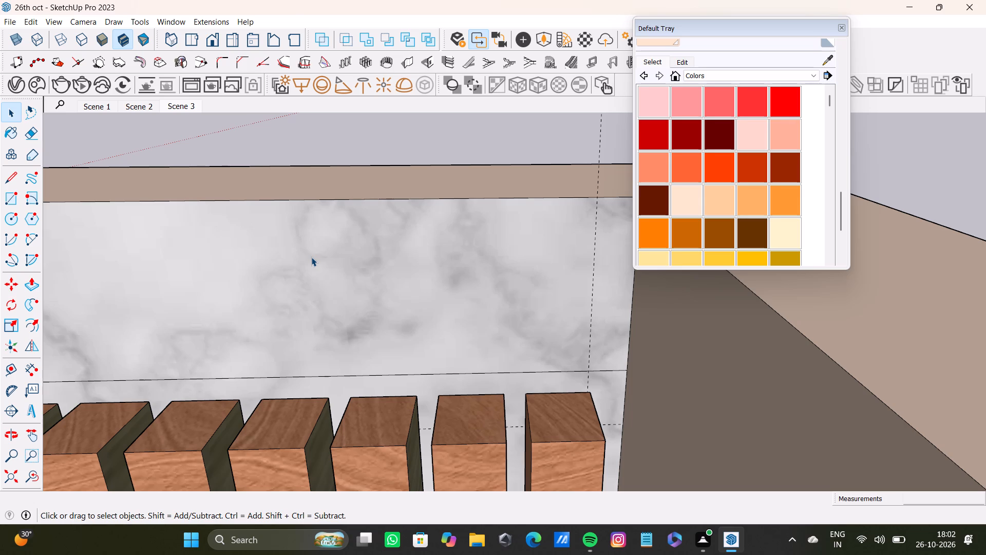
Push/Pull the marble strip above the line forward to the room's open front to form a ceiling.
scroll(339, 86, down, 11)
click(7, 466)
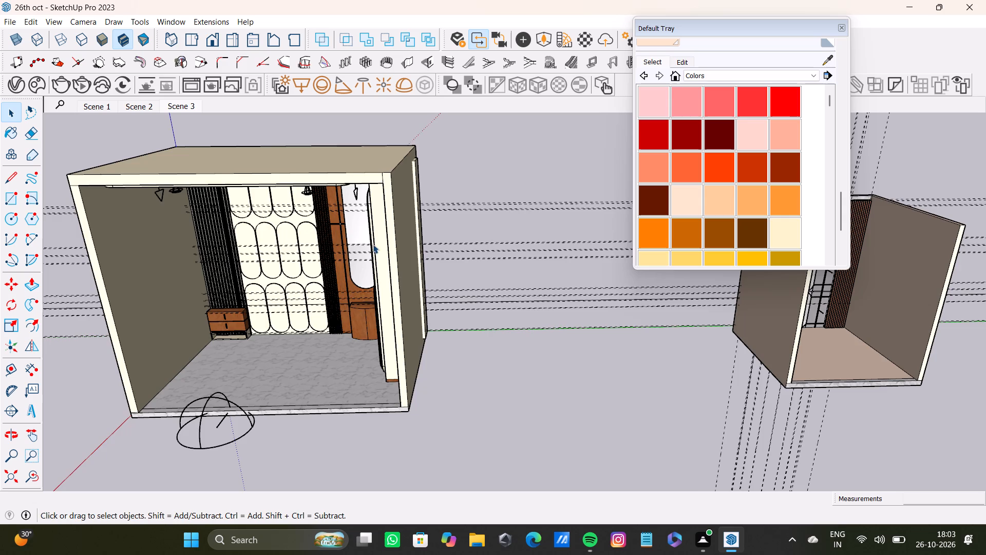
shift+middle_drag(464, 249, 70, 402)
scroll(405, 335, up, 17)
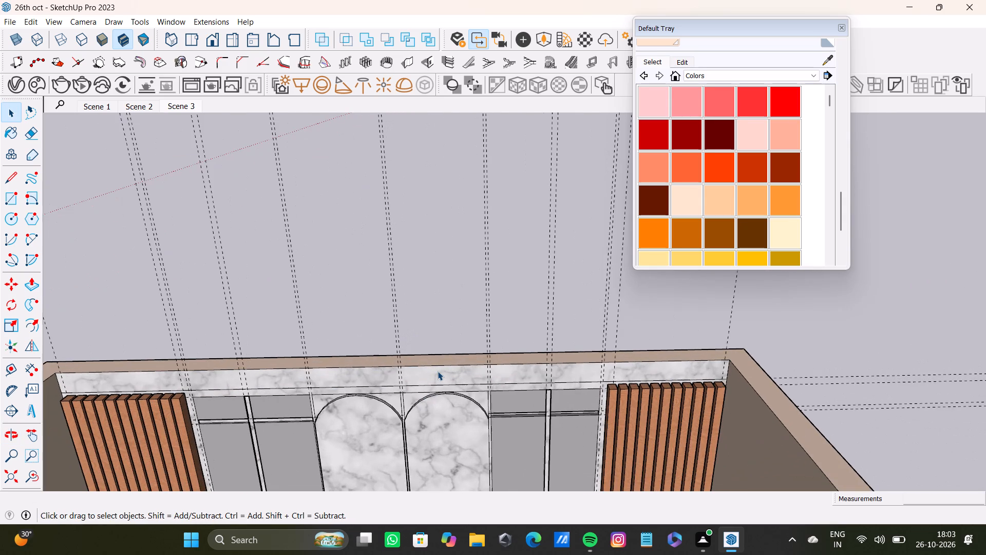
click(438, 371)
key(p)
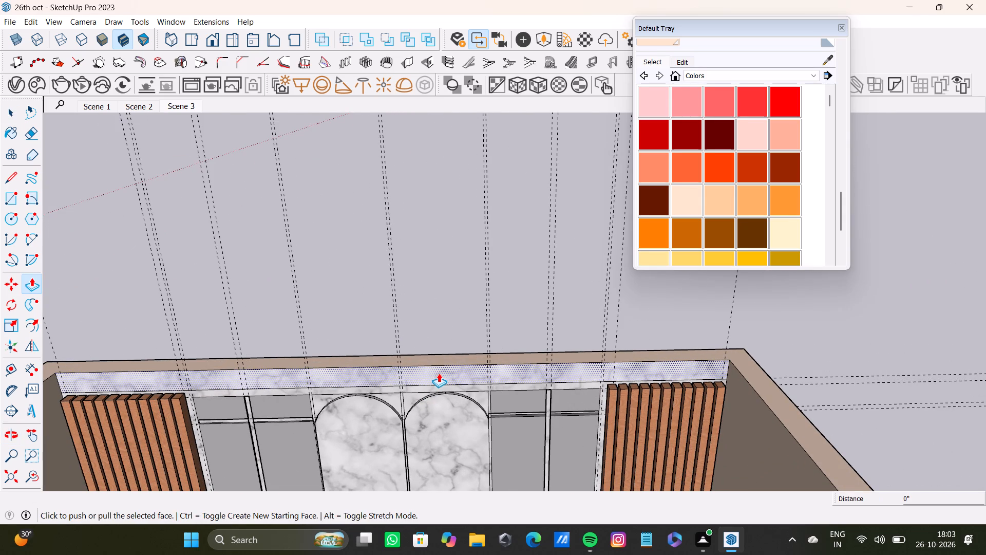
drag(439, 373, 456, 388)
scroll(456, 388, down, 3)
middle_drag(456, 388, 427, 273)
drag(432, 275, 417, 342)
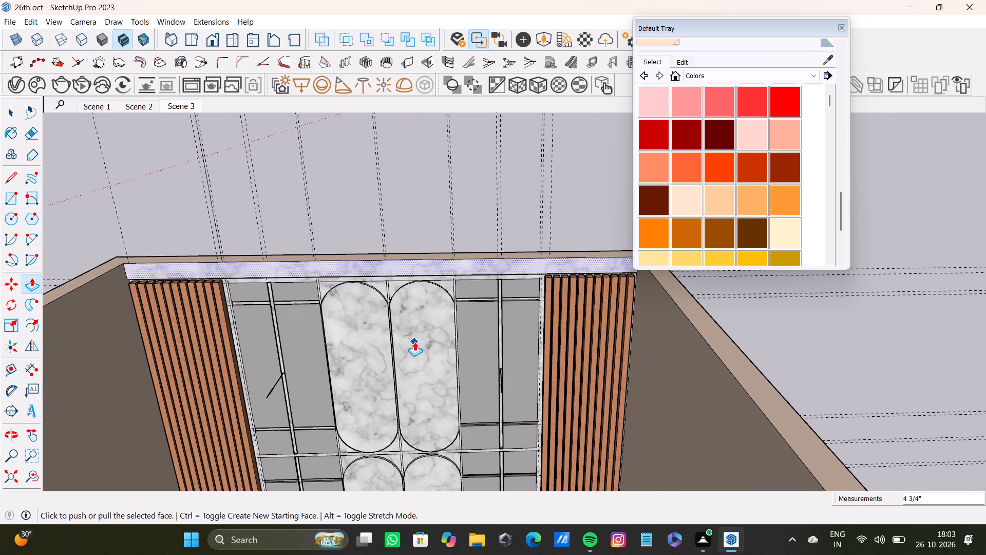
drag(412, 267, 412, 367)
scroll(412, 367, down, 5)
shift+middle_drag(412, 367, 396, 268)
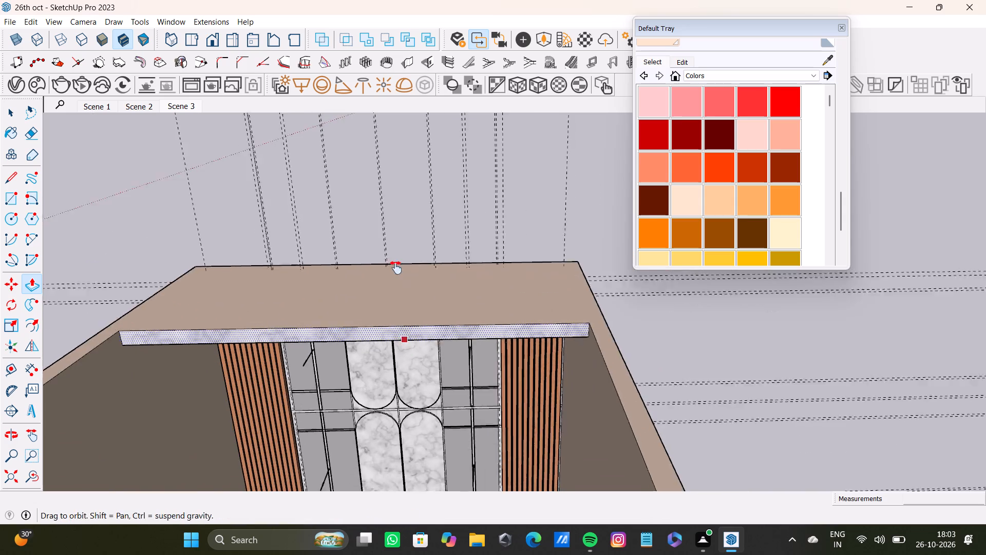
shift+middle_drag(396, 268, 396, 249)
drag(402, 240, 413, 339)
drag(435, 205, 401, 351)
scroll(401, 351, down, 4)
shift+middle_drag(401, 351, 383, 262)
drag(426, 247, 558, 273)
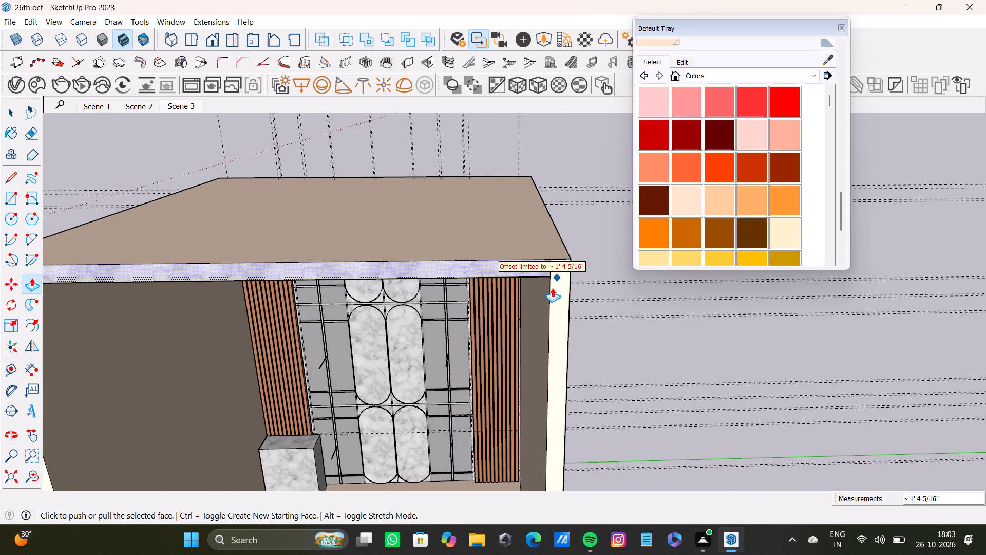
scroll(551, 295, down, 4)
middle_drag(545, 313, 525, 303)
scroll(528, 289, up, 7)
key(space)
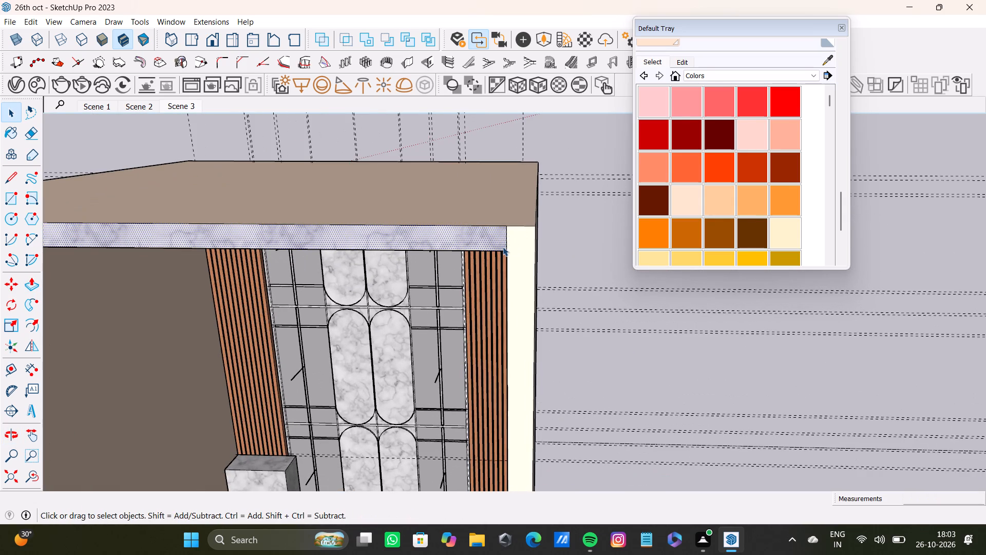
Delete the two short vertical edges at the ends of the ceiling's front face, merging it with the wall fronts.
click(507, 245)
scroll(456, 264, down, 6)
shift+middle_drag(454, 264, 514, 243)
shift+scroll(293, 227, up, 3)
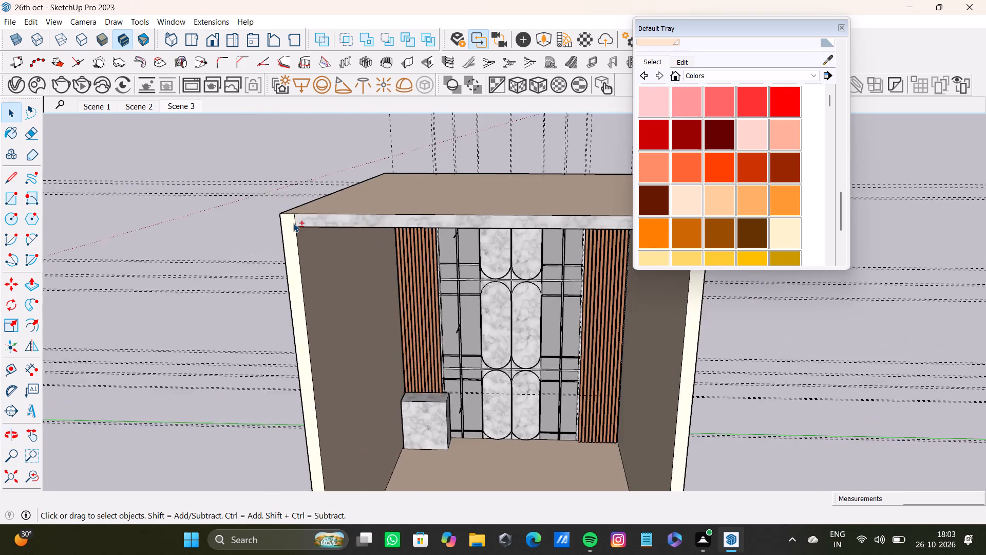
shift+scroll(293, 223, up, 6)
shift+click(298, 223)
key(shift+Delete)
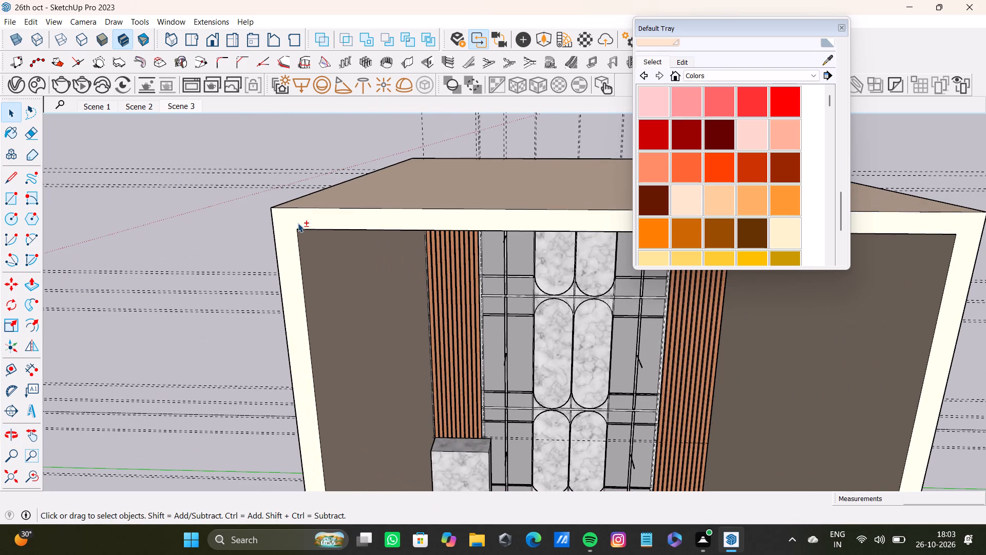
Paint the ceiling's underside with the brown material sampled from the right-hand side wall.
shift+scroll(296, 227, down, 10)
shift+middle_drag(425, 383, 393, 267)
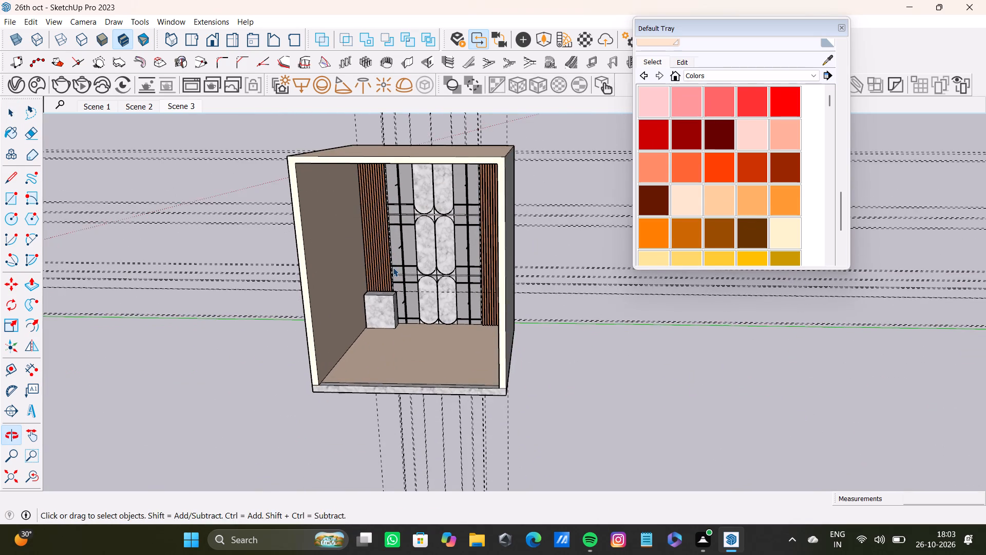
middle_drag(393, 267, 437, 200)
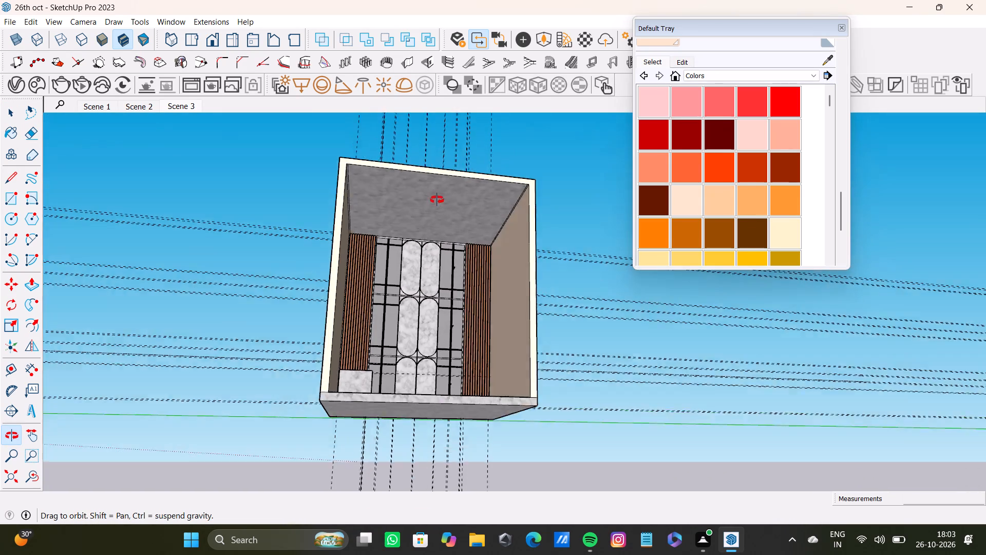
middle_drag(437, 200, 437, 199)
click(431, 198)
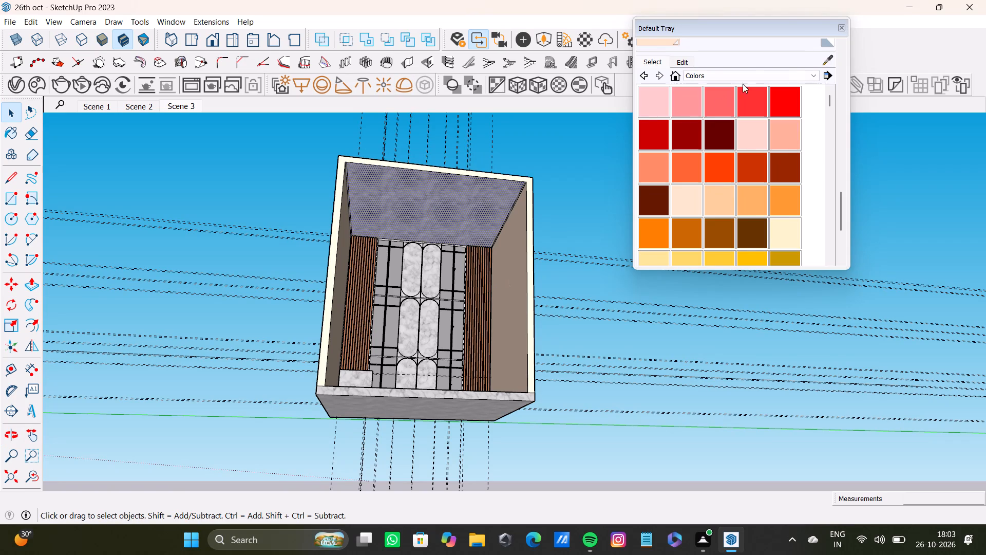
click(825, 61)
click(520, 231)
click(501, 209)
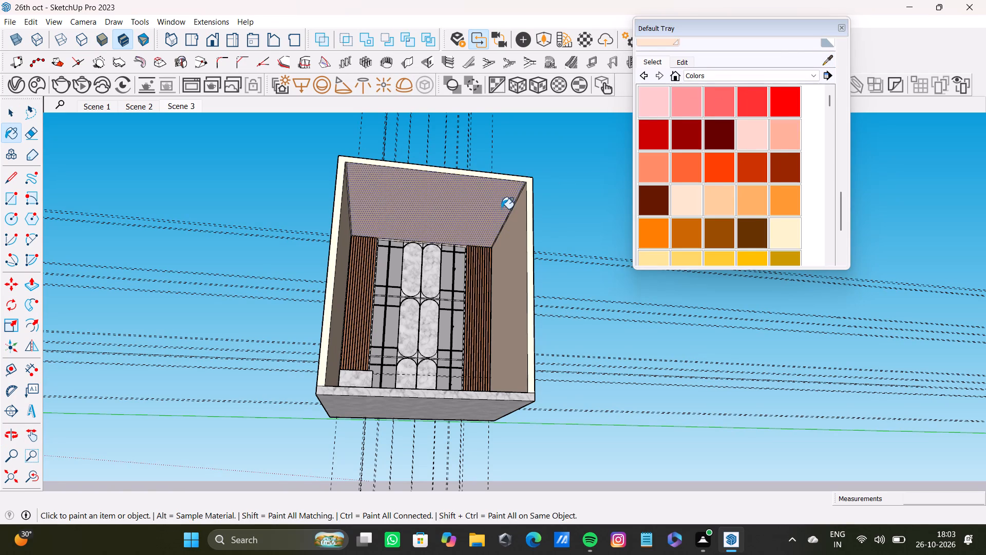
Start an interactive V-Ray render of the room seen through its open front, with the back wall and ceiling in view.
scroll(488, 216, down, 4)
middle_drag(481, 227, 404, 362)
scroll(507, 298, down, 1)
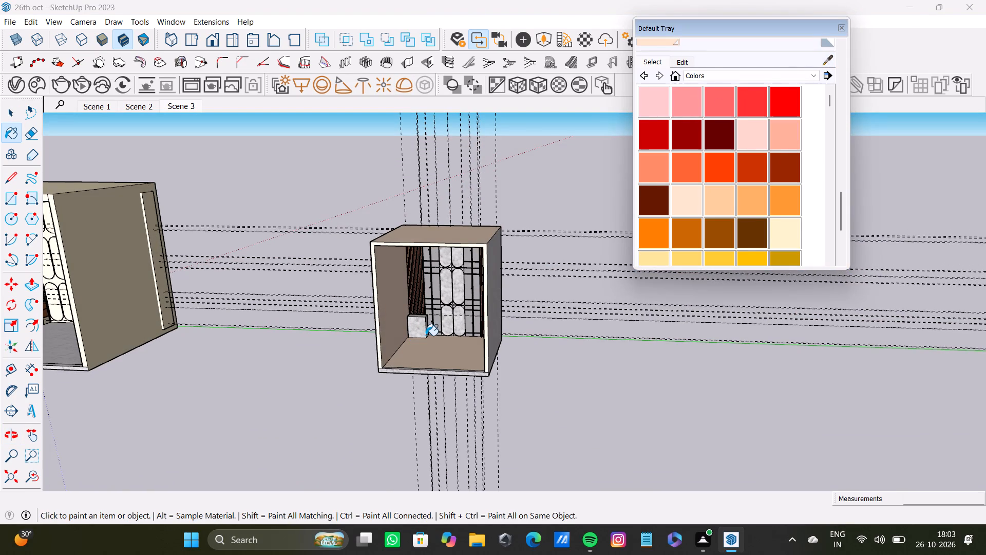
scroll(435, 337, down, 4)
scroll(435, 336, up, 14)
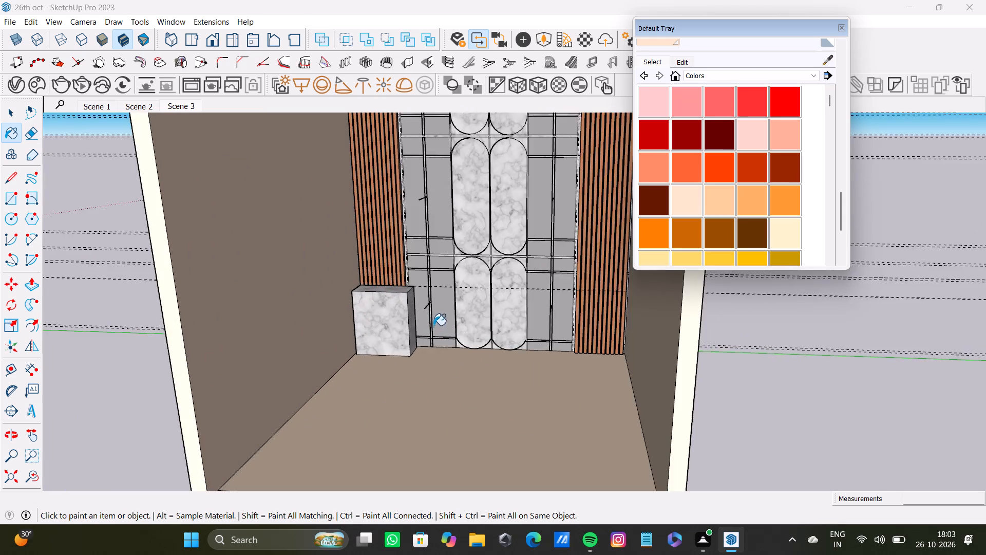
middle_drag(433, 325, 451, 361)
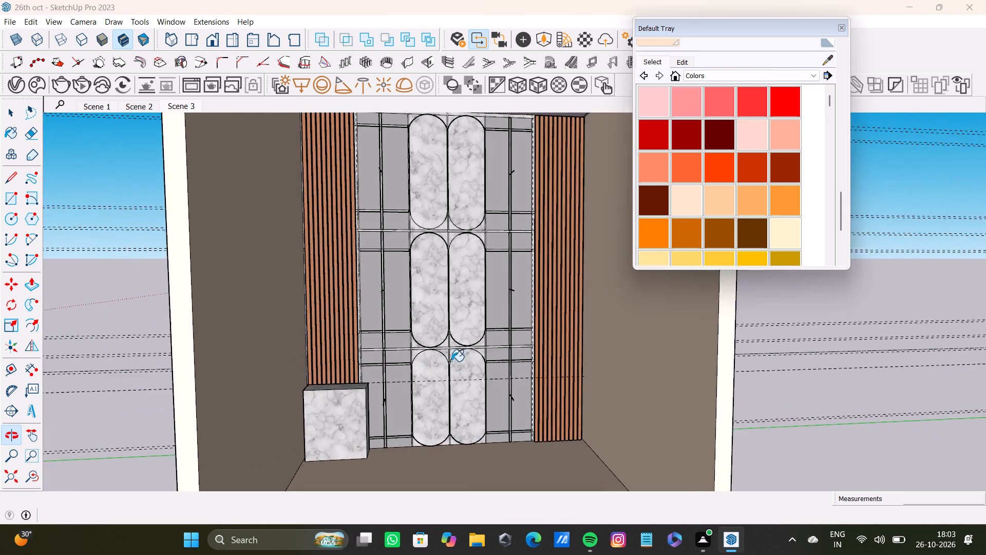
middle_drag(451, 361, 453, 366)
scroll(446, 358, down, 4)
shift+middle_drag(442, 357, 425, 324)
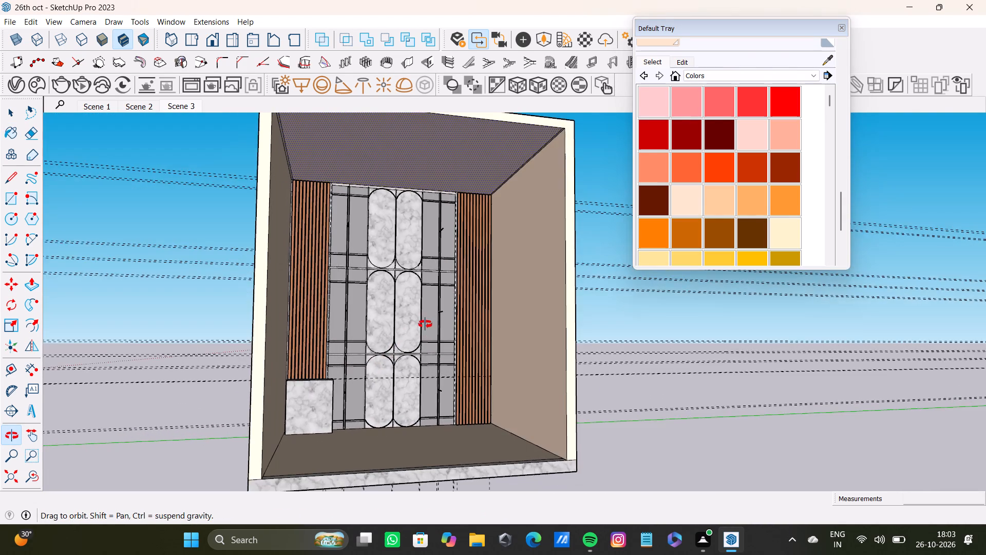
shift+middle_drag(425, 324, 409, 333)
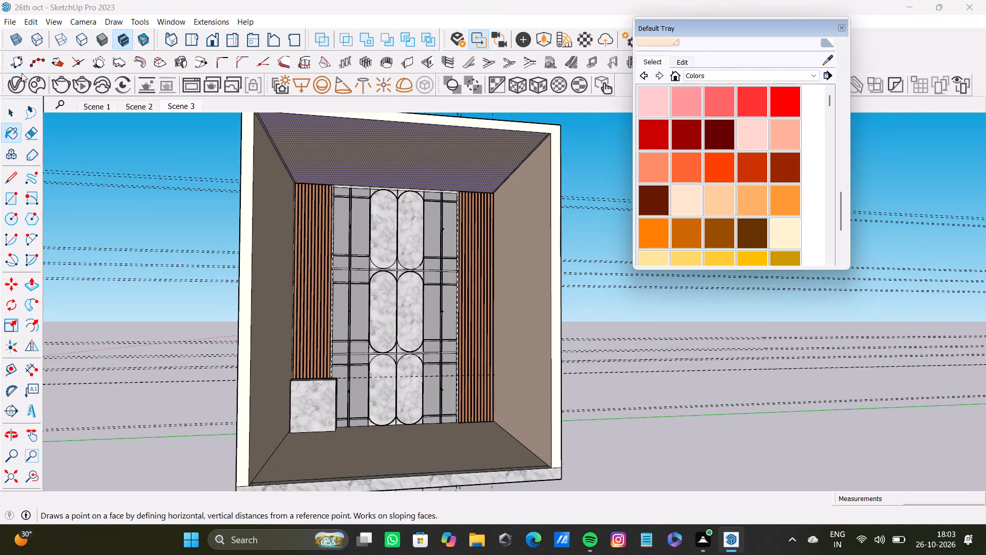
click(86, 86)
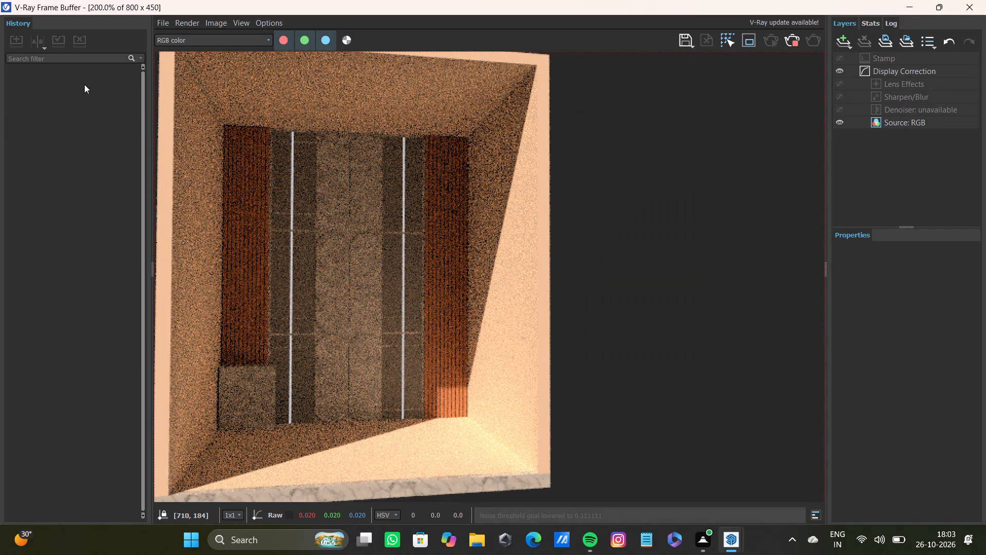
Restore the V-Ray Frame Buffer to a smaller window and examine the whole rendered room in it.
click(941, 6)
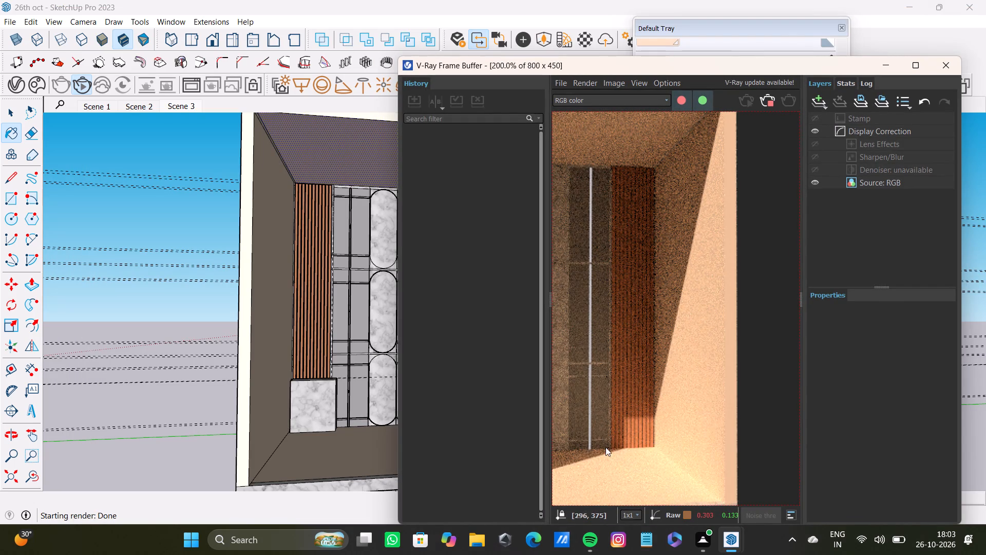
scroll(654, 445, down, 1)
middle_drag(617, 328, 686, 312)
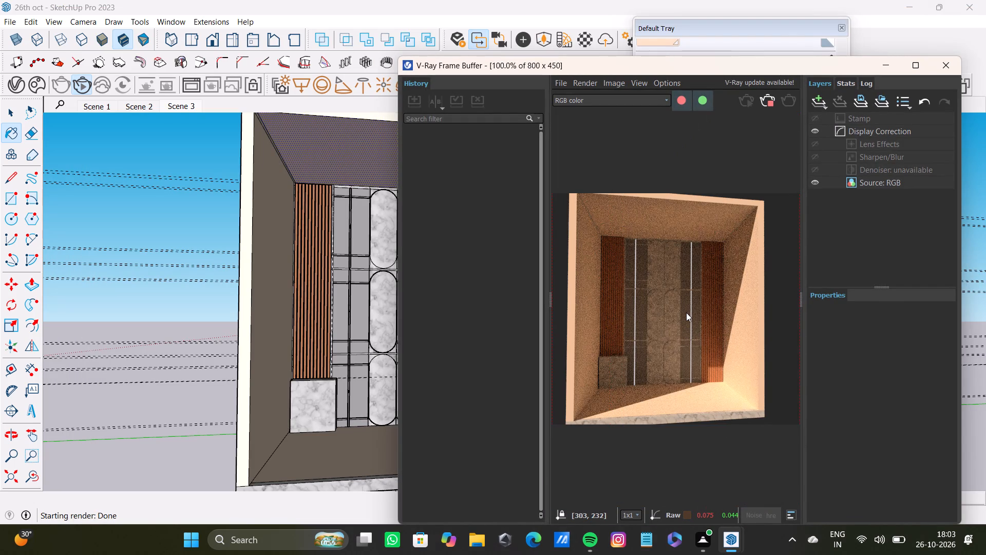
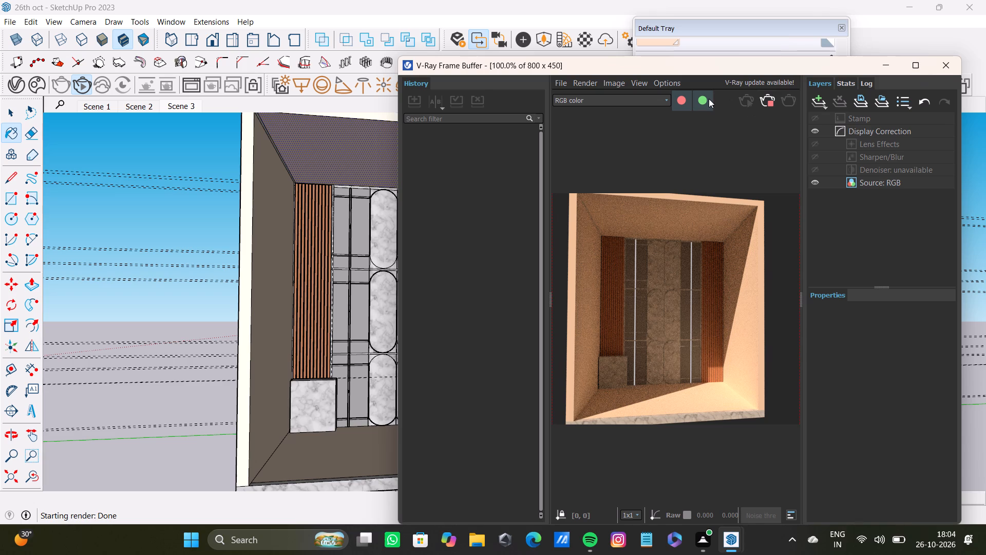
Save the rendered room image as a PNG named 26th oct vray3 in the pdfs folder and close the frame buffer.
click(911, 68)
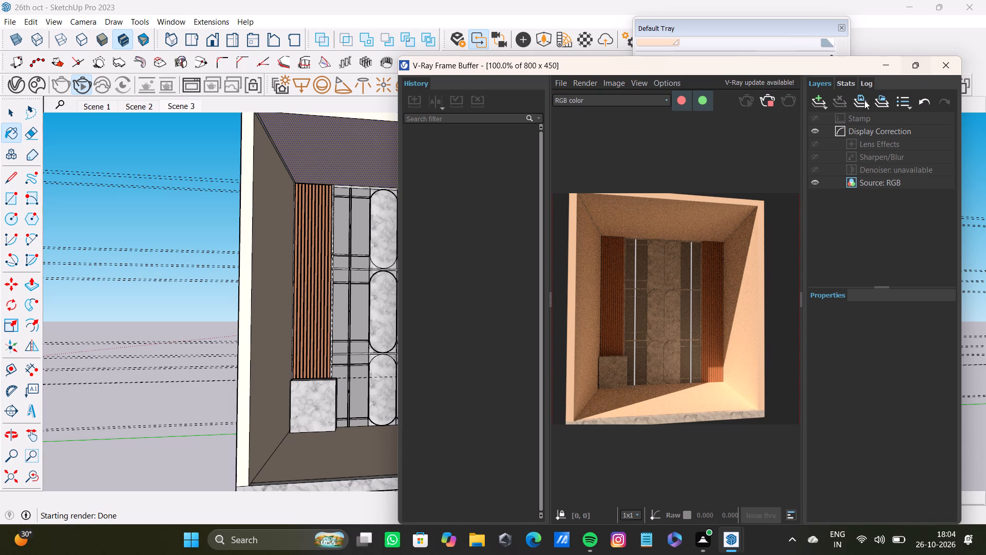
click(687, 37)
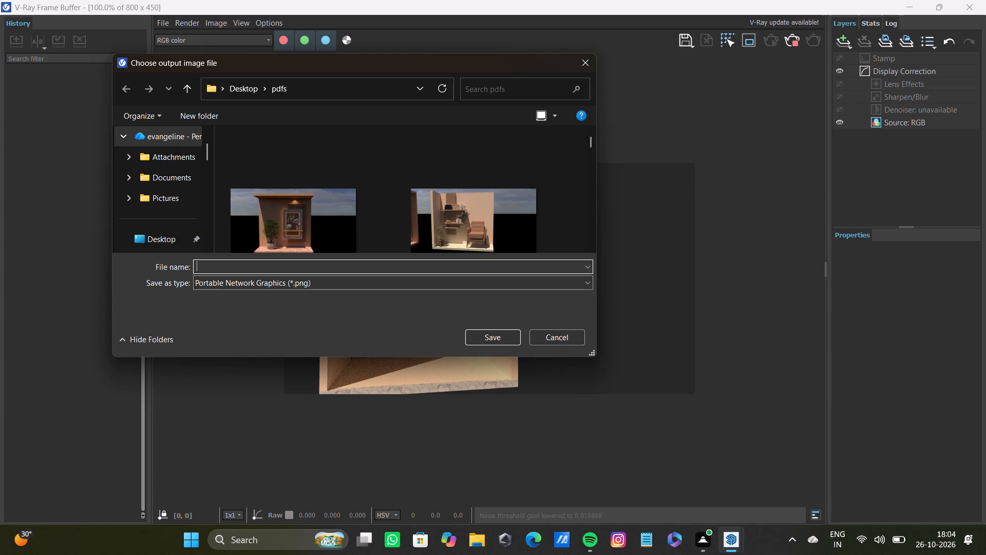
text(28)
key(BackSpace)
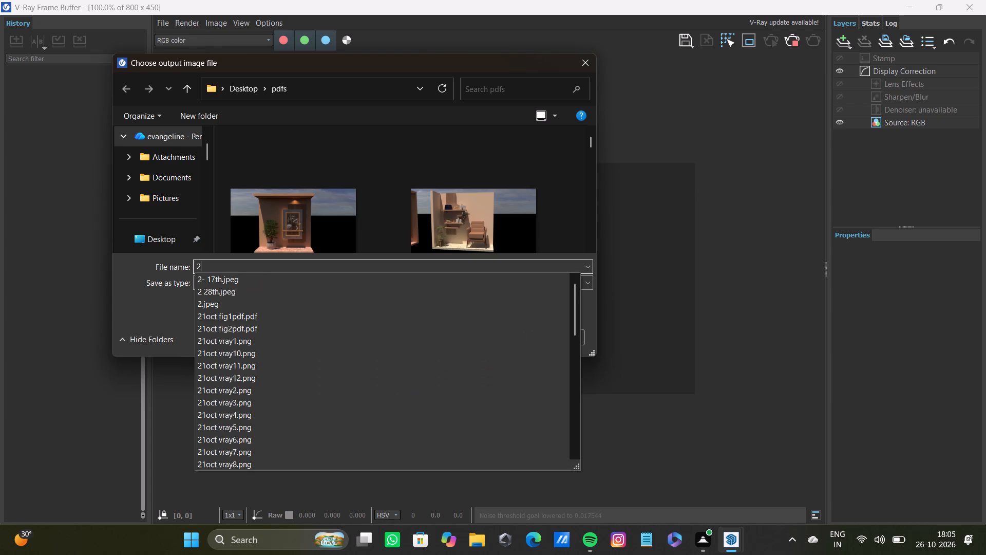
key(6)
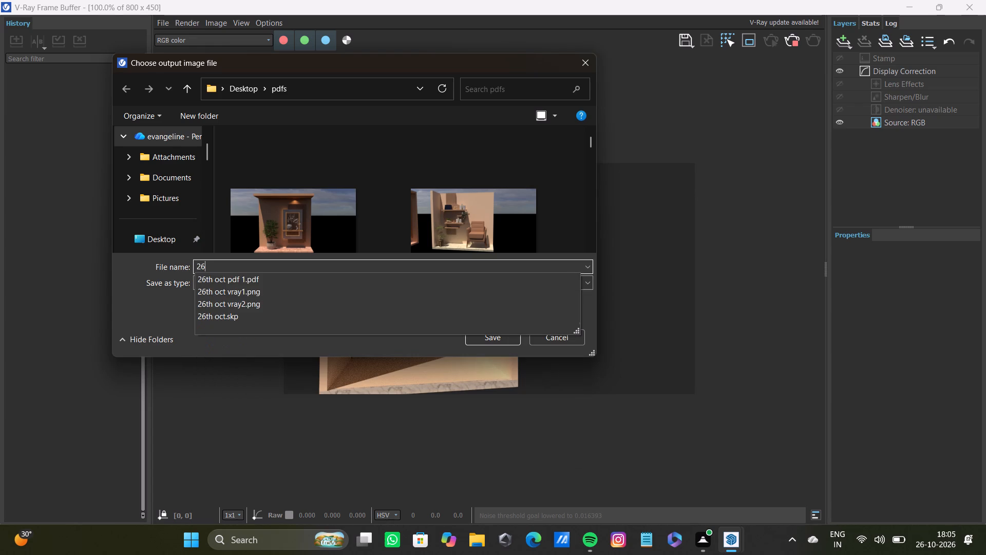
text(th)
key(space)
text(oct vray)
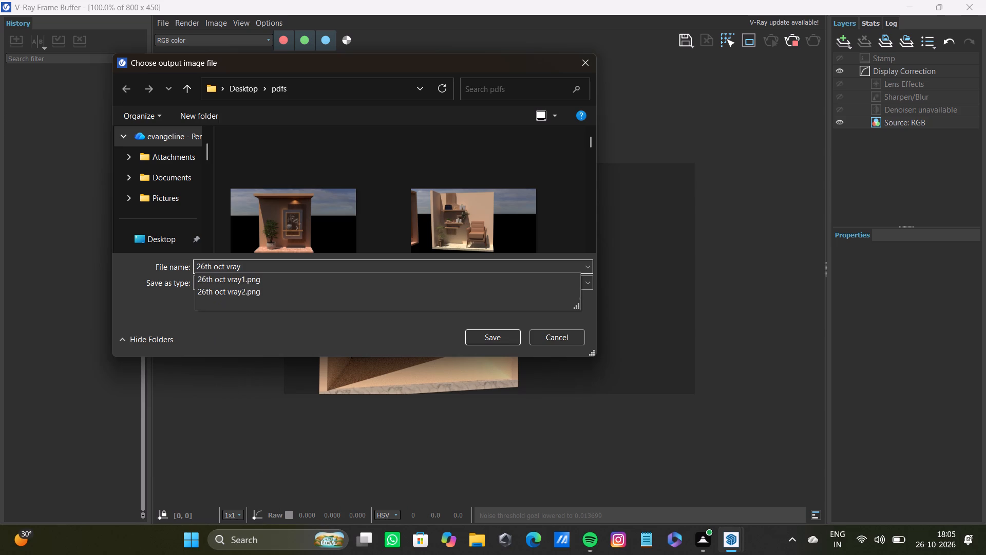
key(3)
key(Return)
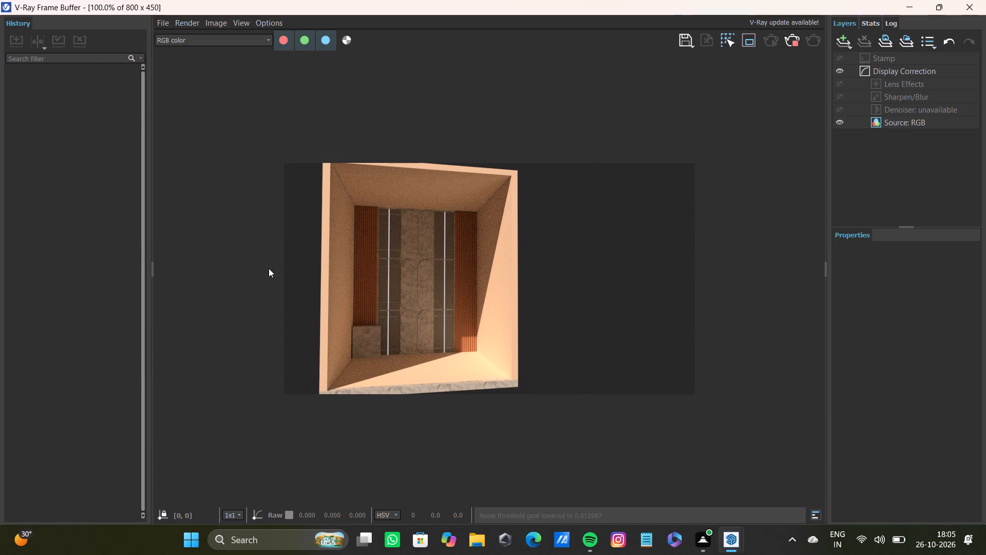
click(966, 3)
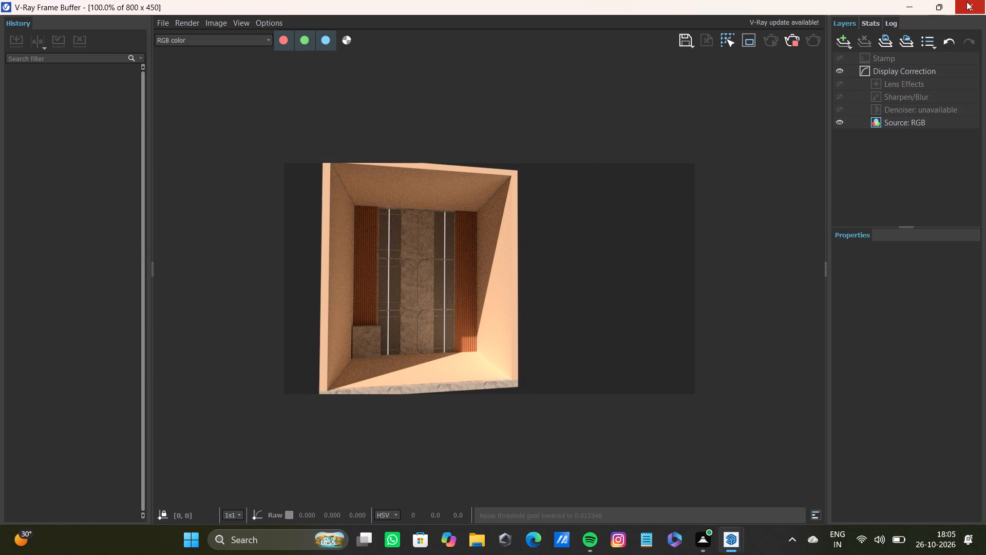
Repaint all the matching brown faces of the room's walls, ceiling and floor with white from the Colors collection.
scroll(385, 274, down, 7)
scroll(772, 187, up, 2)
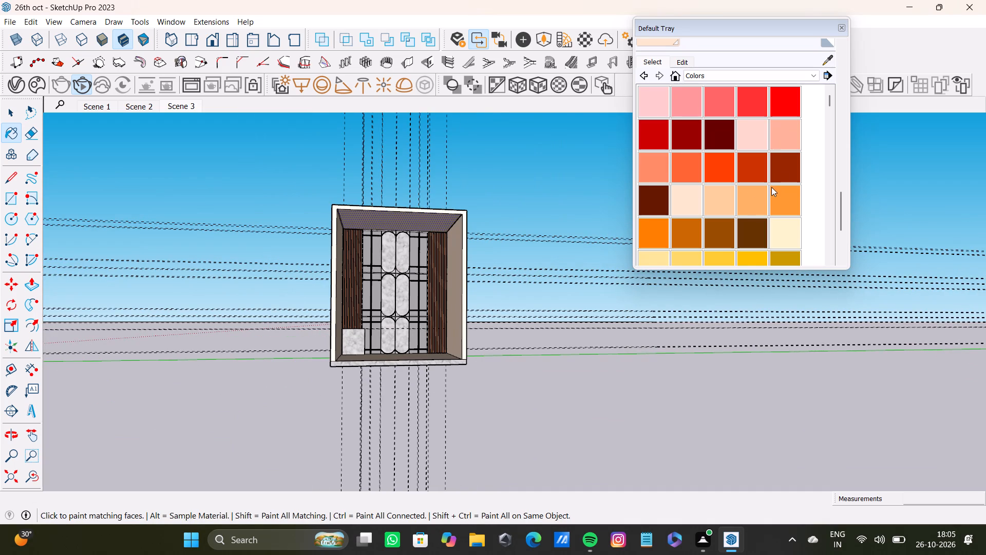
scroll(771, 187, up, 2)
drag(830, 97, 832, 135)
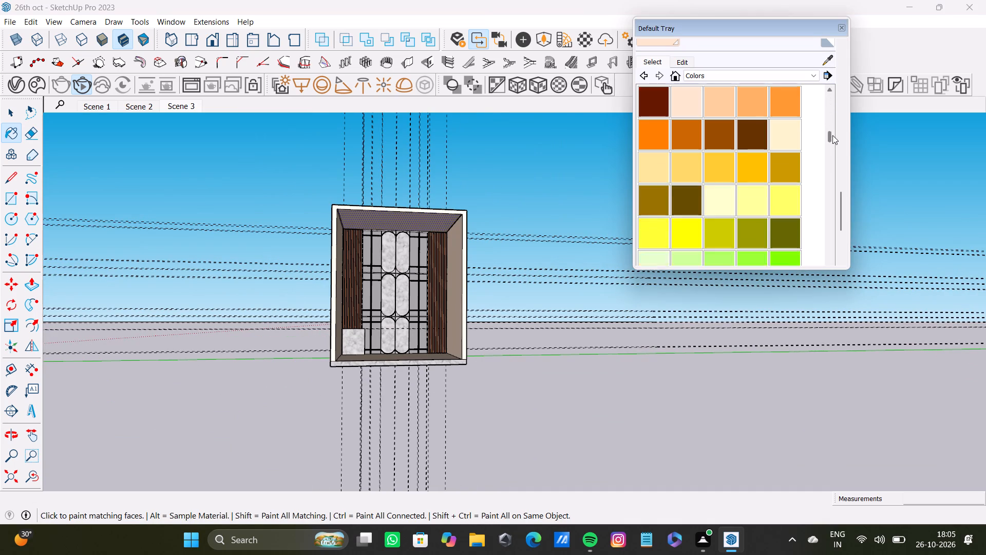
drag(832, 135, 842, 250)
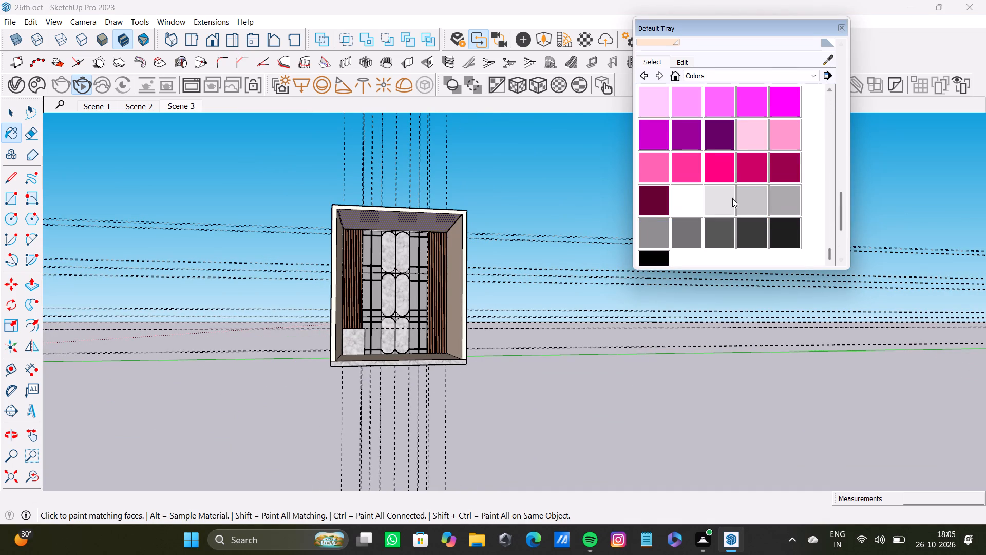
click(690, 199)
scroll(437, 301, up, 7)
middle_drag(442, 299, 477, 298)
click(485, 295)
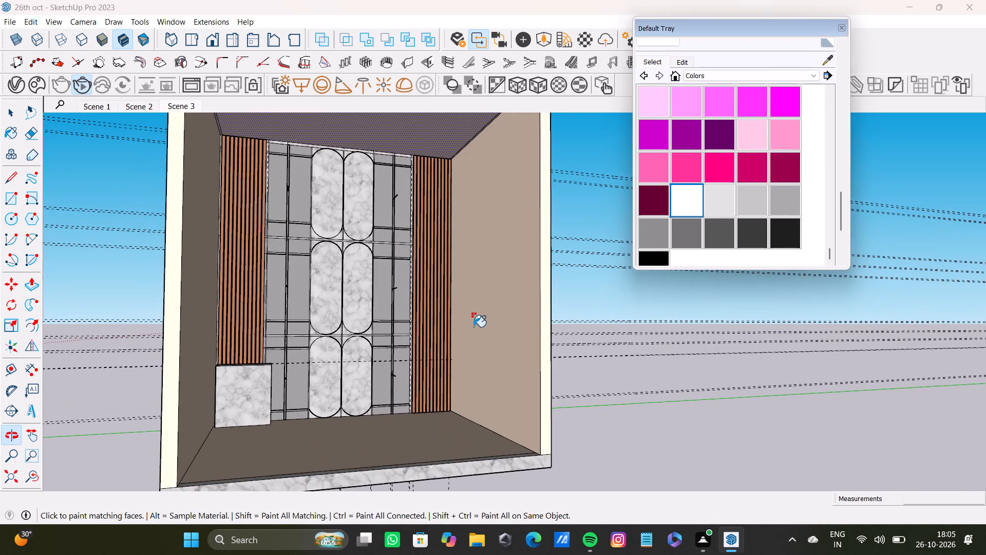
Paint the room's floor with the light olive square-grid material from the Tile collection.
scroll(281, 375, down, 5)
middle_drag(293, 368, 304, 434)
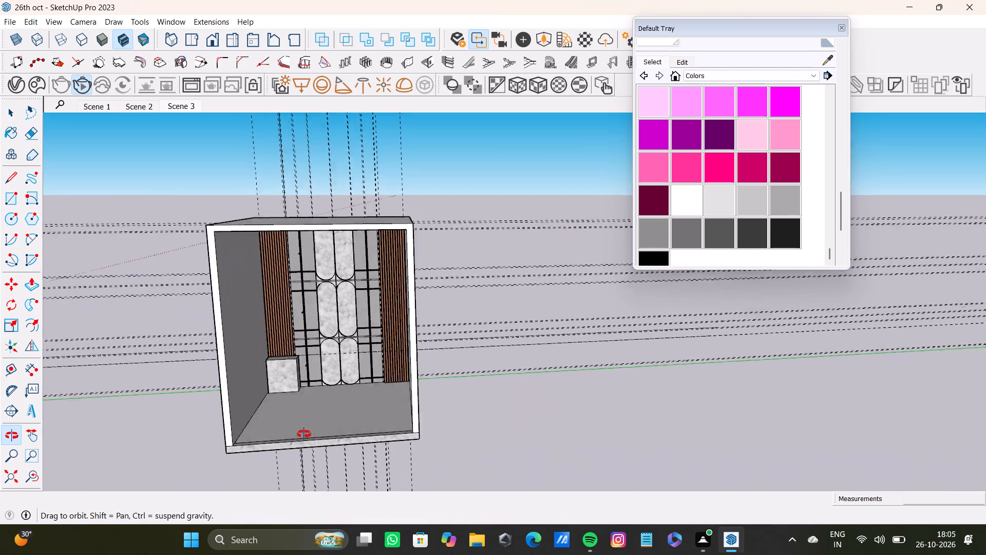
middle_drag(304, 434, 268, 381)
scroll(332, 251, up, 6)
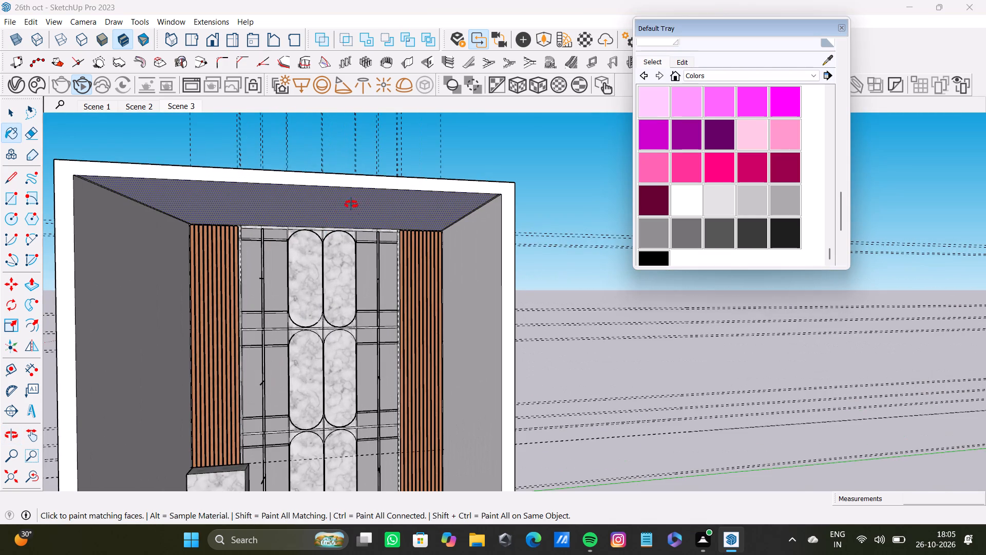
middle_drag(351, 213, 305, 398)
scroll(316, 397, down, 7)
middle_drag(351, 443, 357, 327)
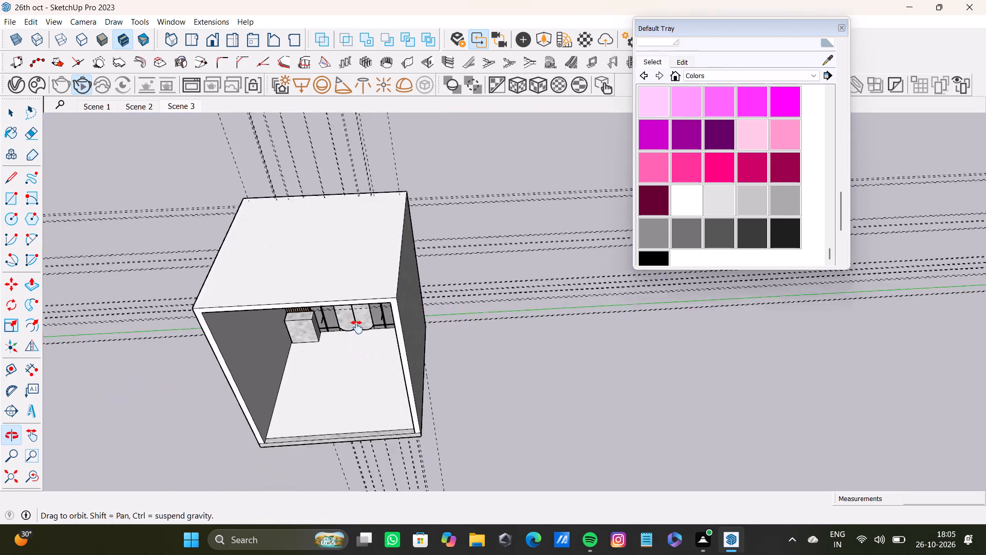
middle_drag(357, 327, 359, 314)
scroll(347, 327, up, 6)
middle_drag(335, 327, 335, 290)
key(space)
double_click(333, 336)
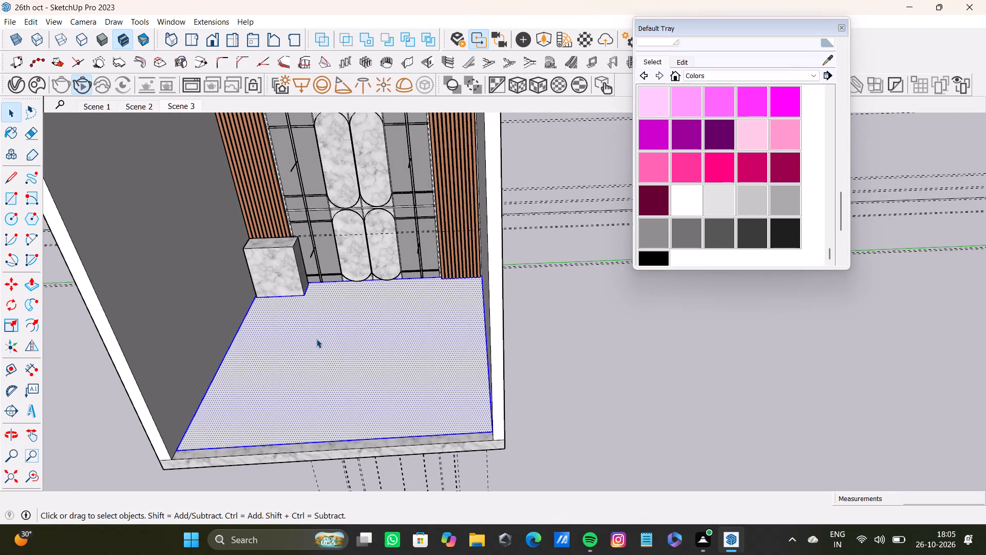
click(719, 73)
scroll(717, 175, down, 6)
click(716, 175)
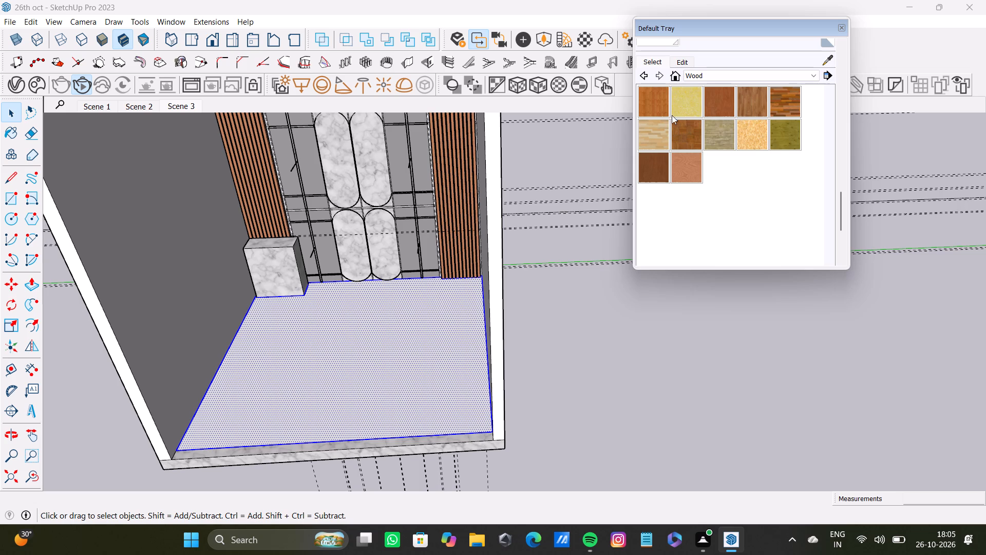
click(712, 79)
click(722, 143)
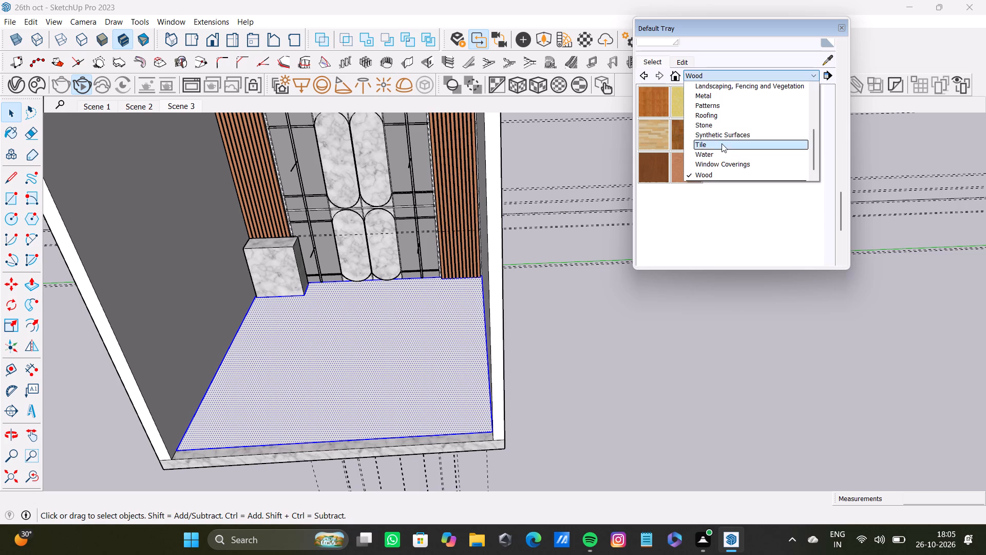
scroll(718, 144, down, 4)
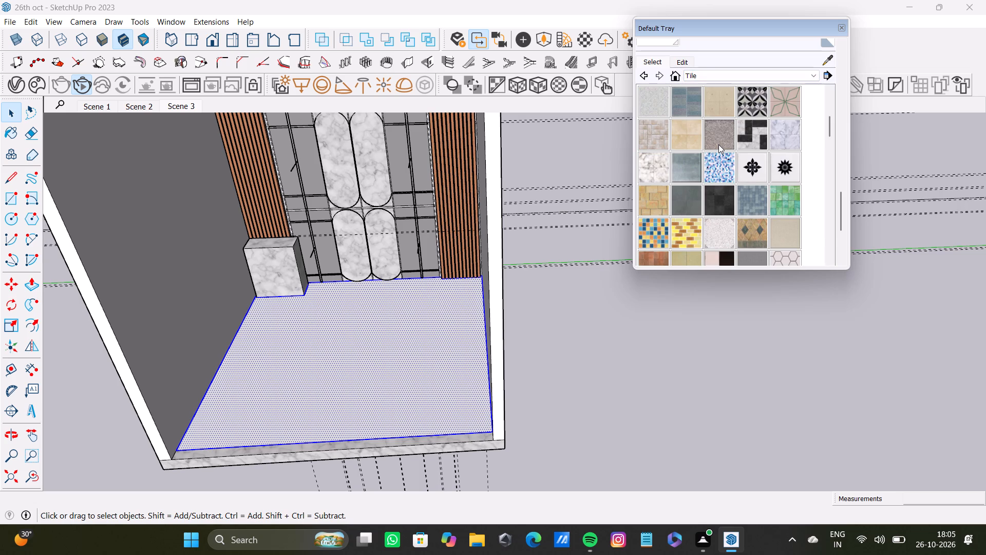
scroll(718, 144, down, 2)
click(749, 129)
click(357, 369)
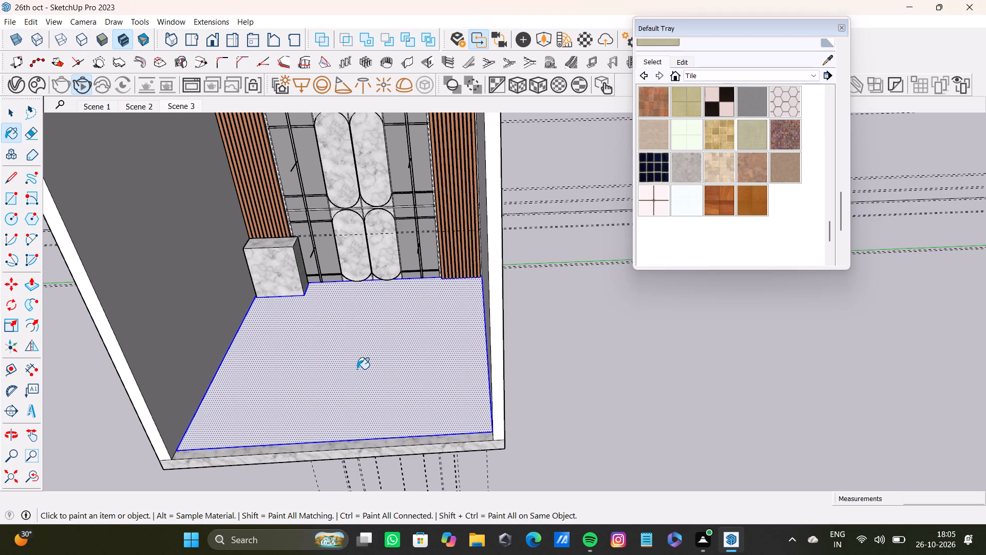
Paint the floor slab's front edge and the narrow marble strip behind it with the same olive tile, then clear the selection.
click(467, 443)
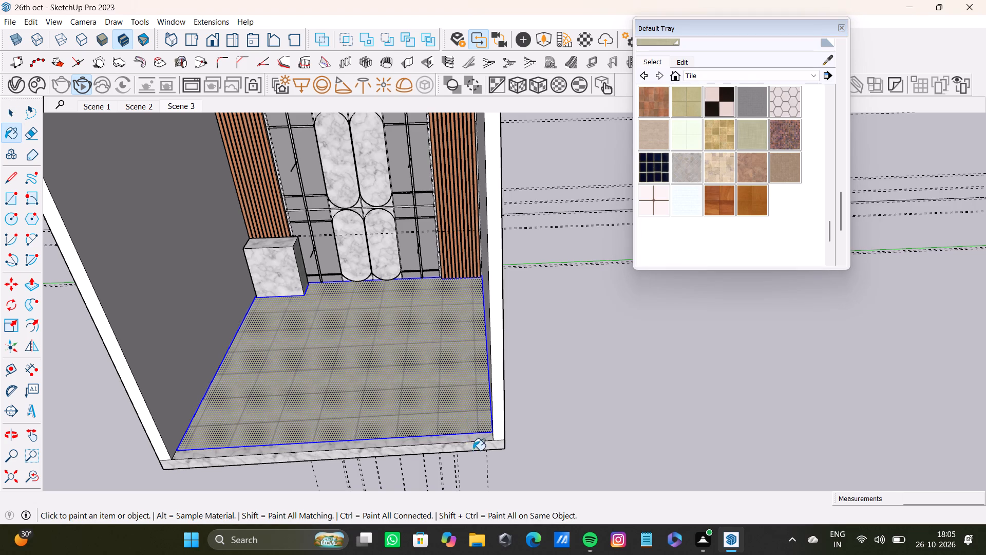
click(477, 441)
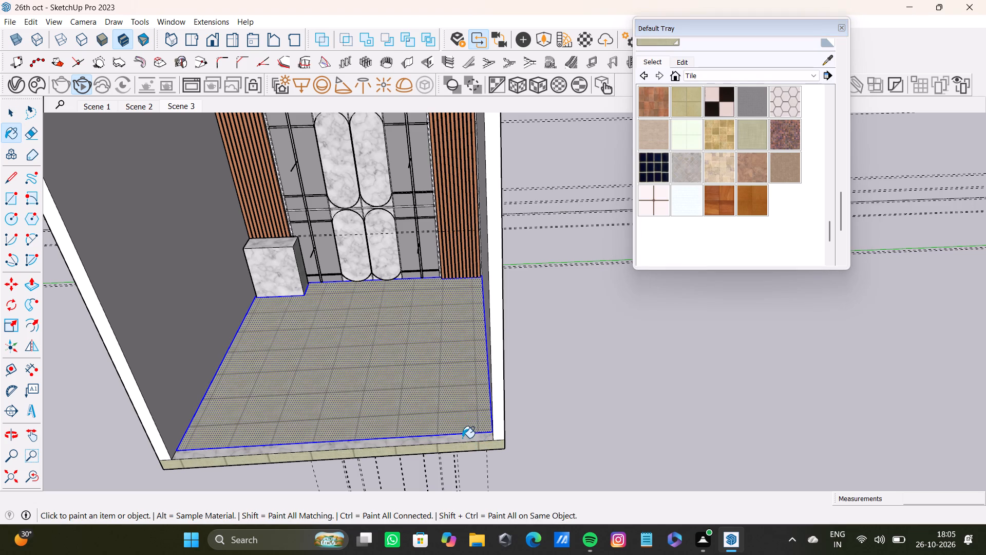
click(462, 437)
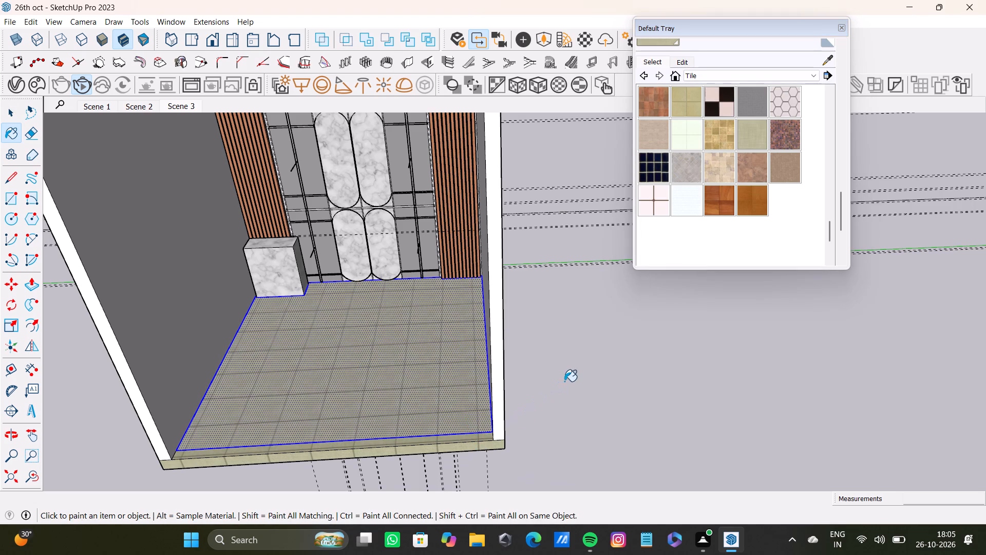
key(space)
click(537, 315)
Close the material tray and start an interactive V-Ray render of the whole room seen through its open front.
scroll(432, 256, down, 8)
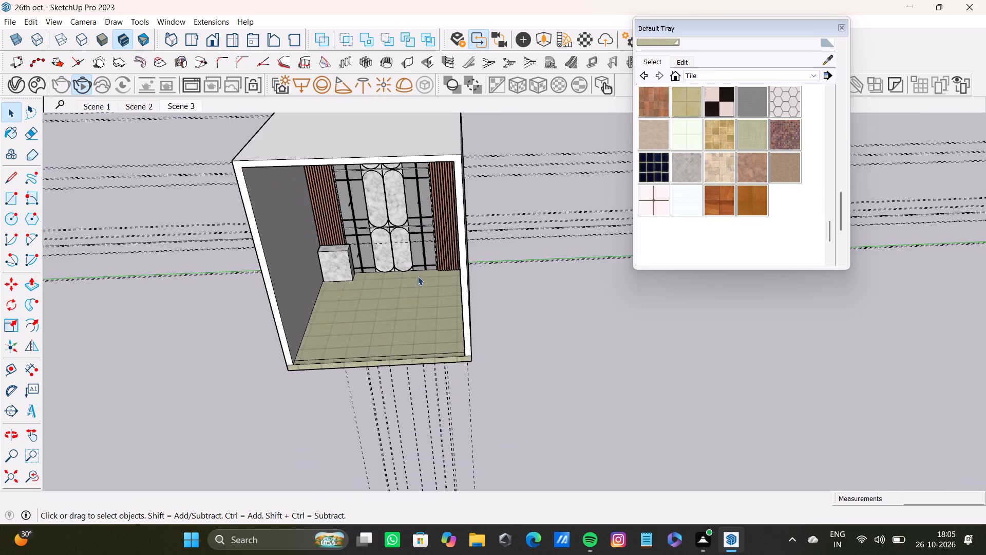
middle_drag(417, 279, 408, 190)
scroll(385, 221, up, 3)
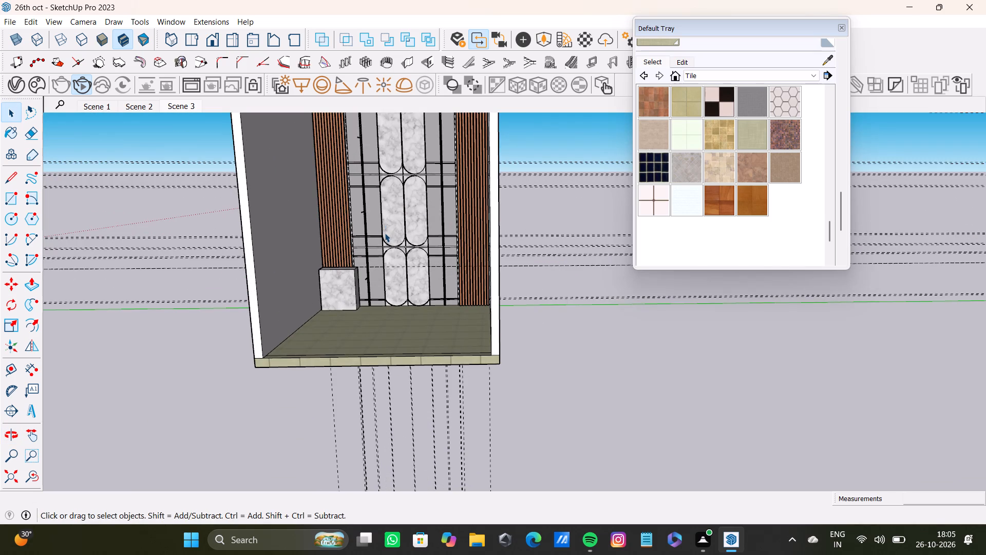
shift+scroll(385, 233, up, 1)
shift+middle_drag(385, 233, 401, 282)
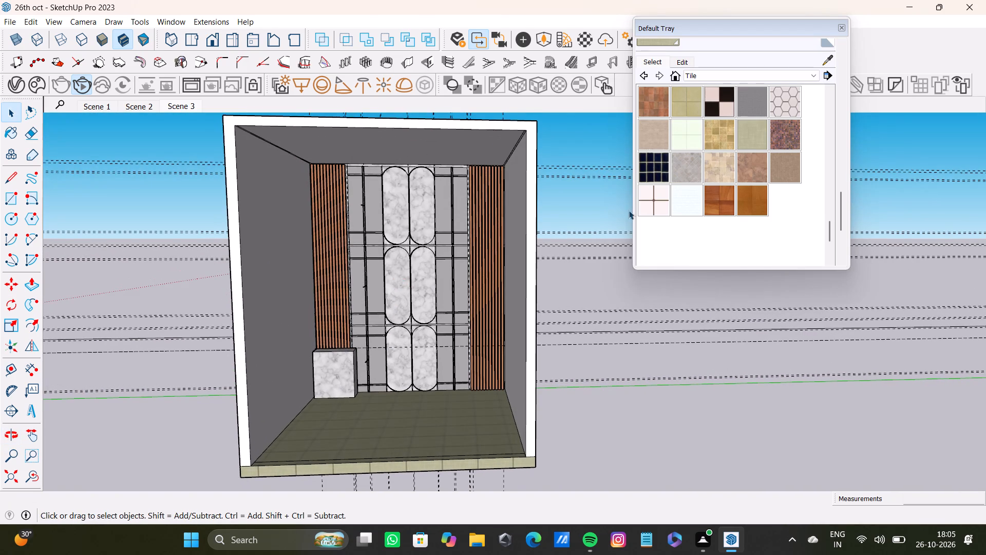
click(838, 27)
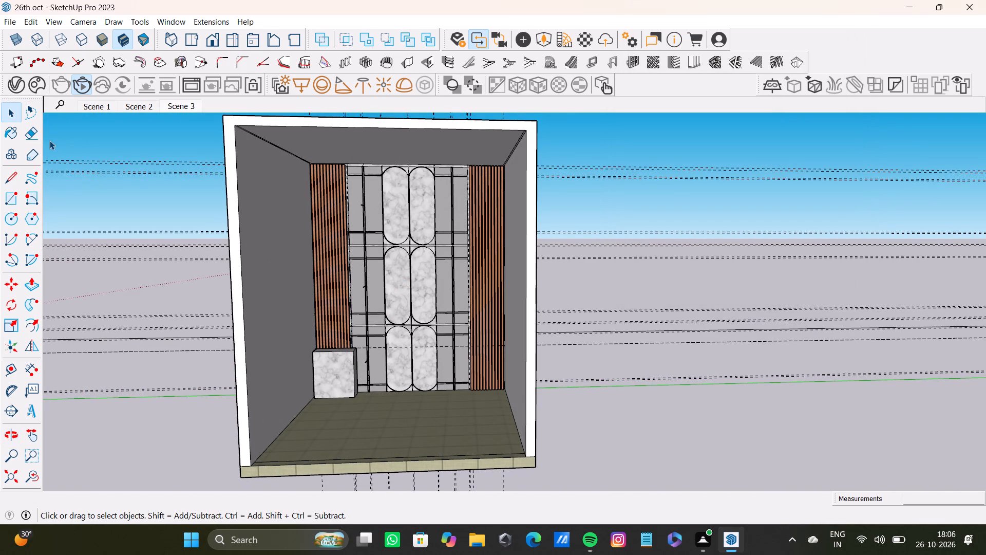
click(81, 85)
click(81, 85)
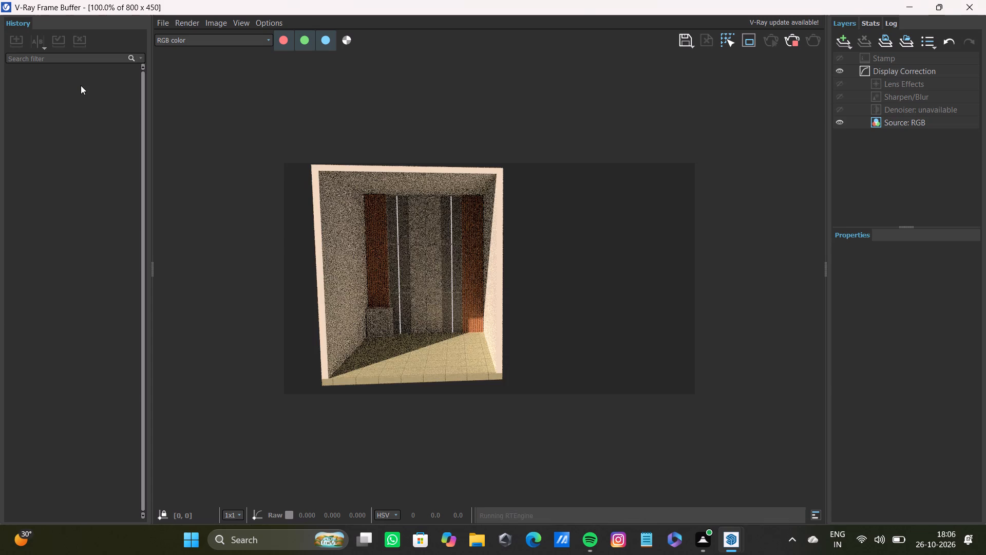
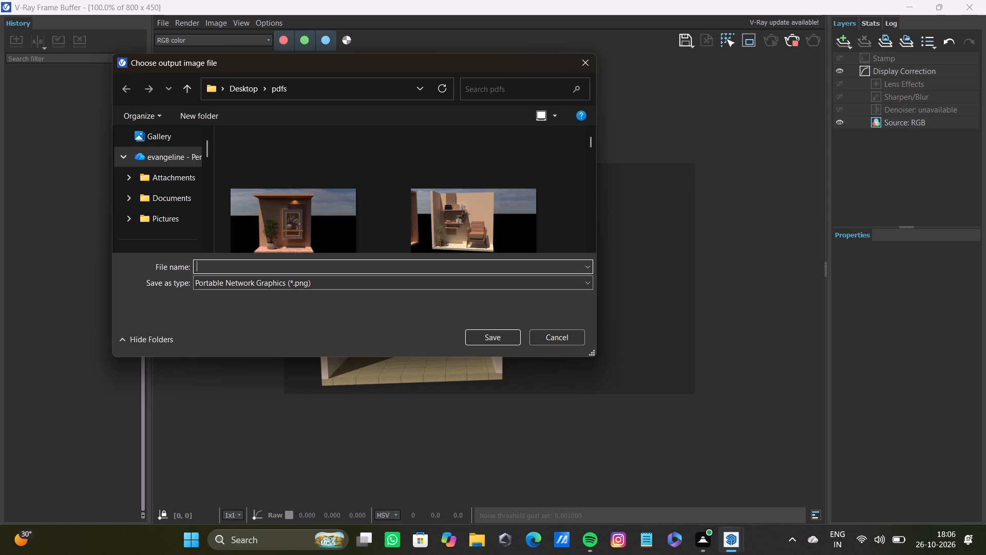
Save the render as a PNG image named "26th oct vray4" in the pdfs folder on the Desktop.
text(26)
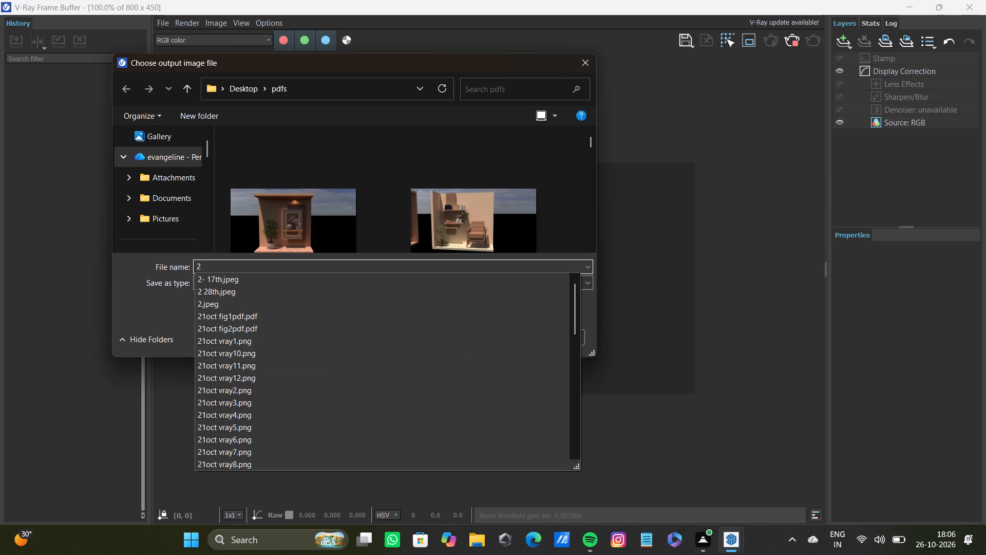
text(th oct)
key(space)
text(vray4)
key(Return)
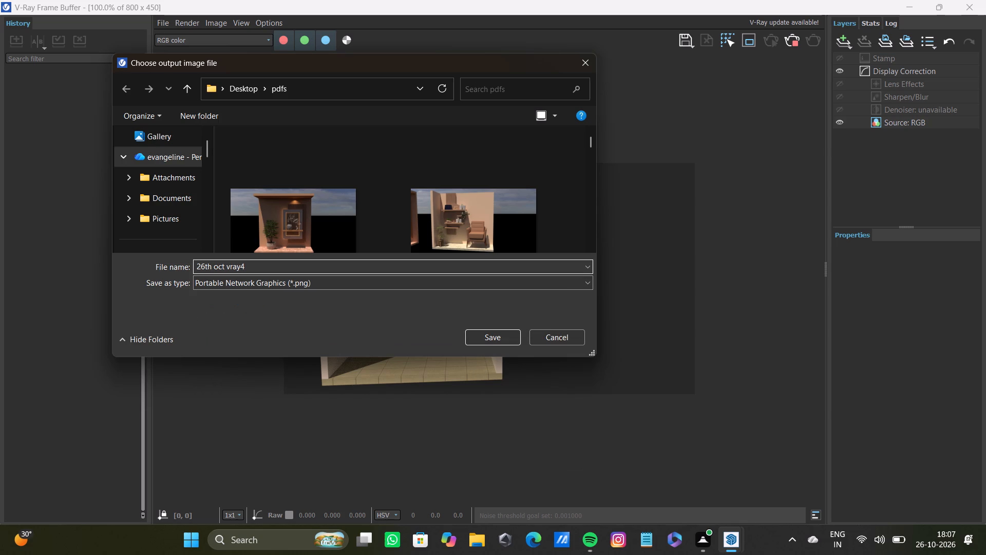
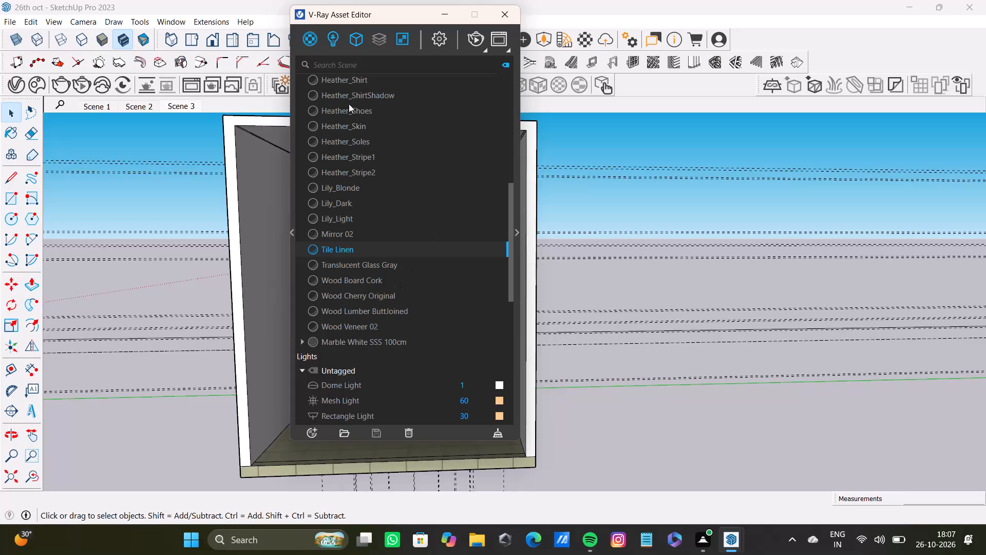
Copy the warm orange colour of Rectangle Light#2 to Rectangle Lights #3 through #8 in the V-Ray lights list.
click(331, 40)
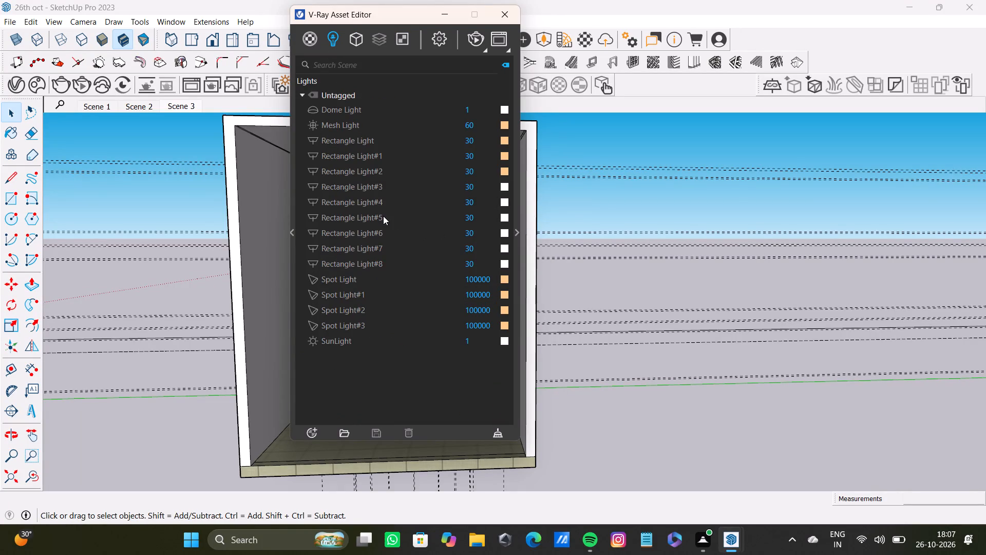
drag(403, 20, 521, 104)
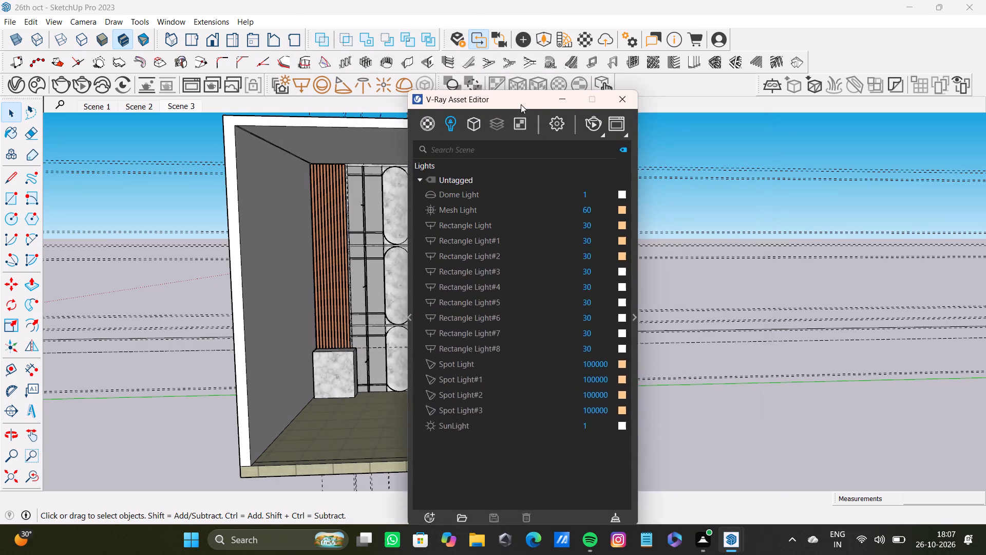
drag(521, 104, 354, 41)
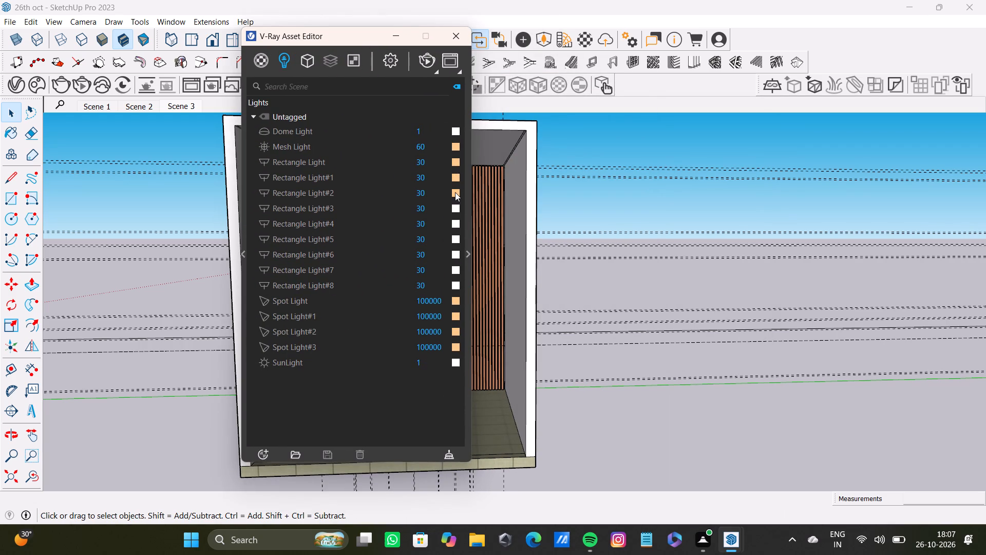
drag(456, 191, 457, 211)
drag(455, 193, 456, 221)
drag(456, 221, 455, 226)
drag(456, 211, 459, 247)
drag(459, 247, 455, 240)
drag(458, 225, 456, 258)
drag(456, 239, 456, 239)
drag(456, 239, 455, 271)
drag(453, 254, 454, 285)
click(451, 35)
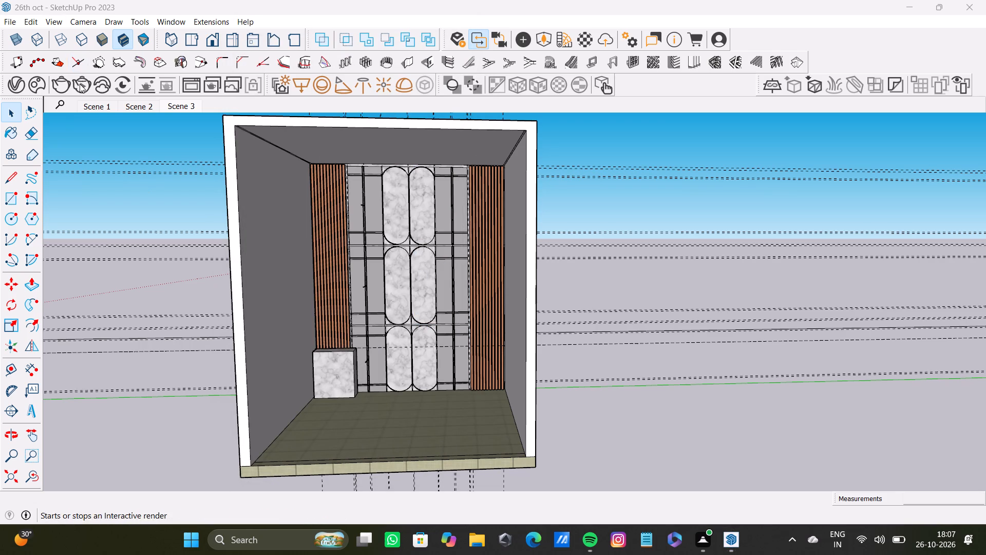
Run an interactive V-Ray render to check the room with the recoloured lights, and stop it.
click(81, 85)
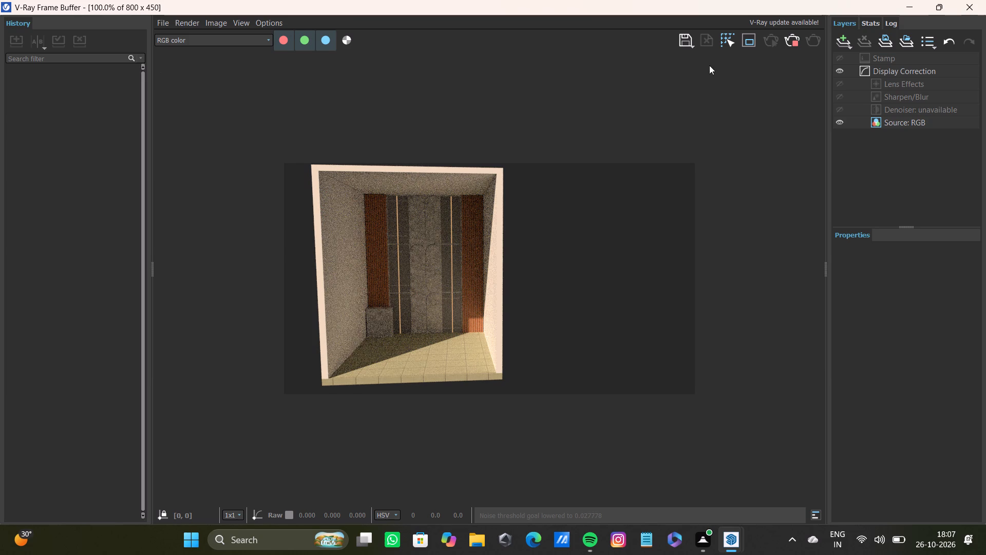
click(979, 1)
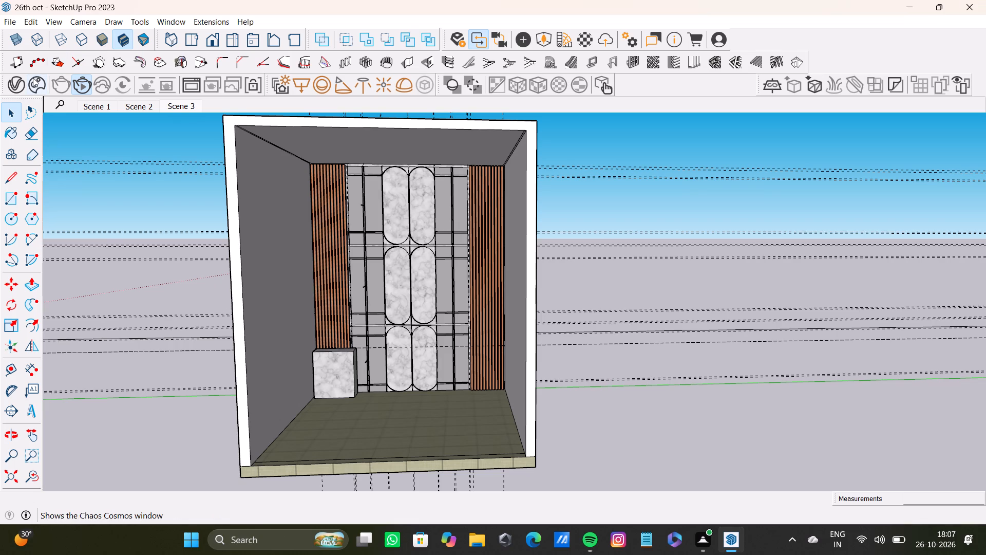
click(87, 91)
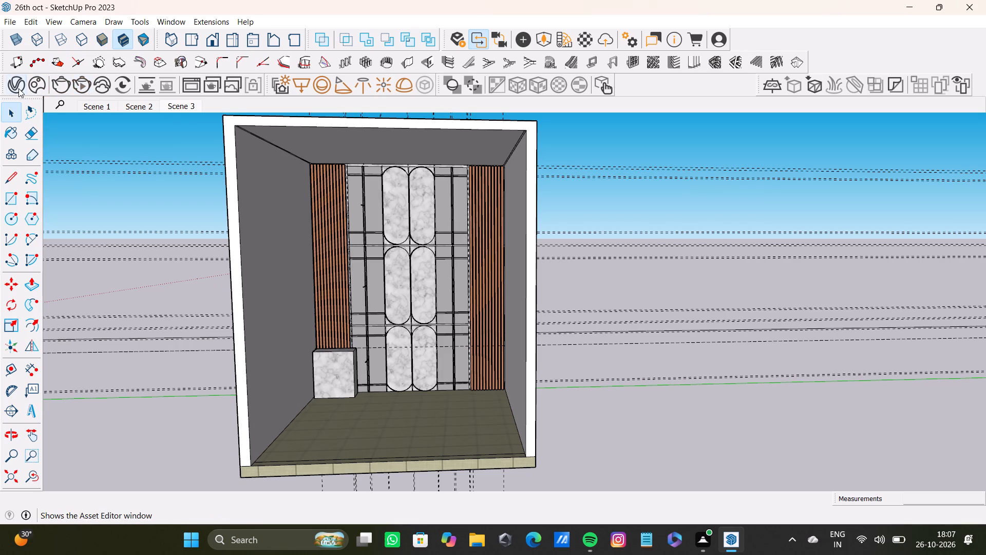
Set the SunLight intensity to 0.
click(18, 88)
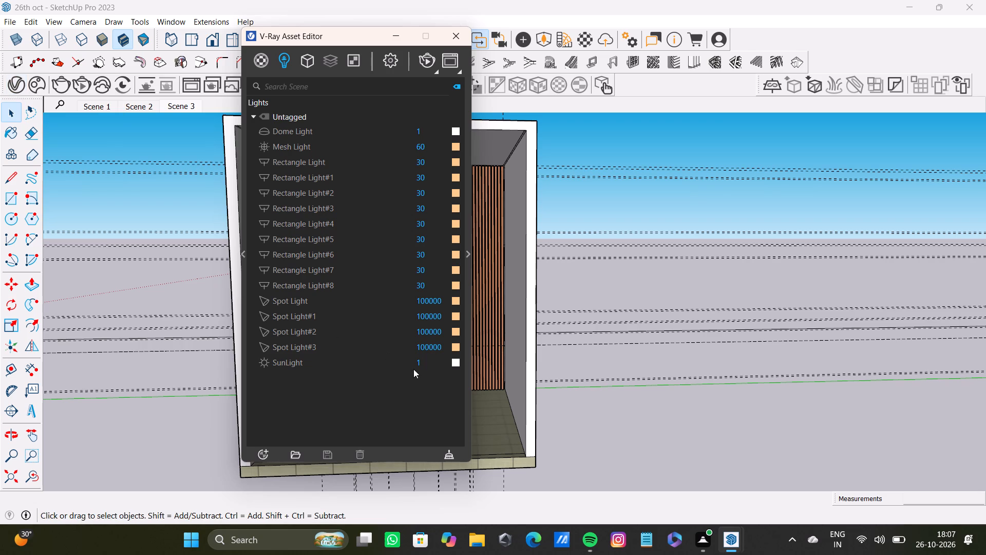
drag(429, 360, 408, 363)
key(BackSpace)
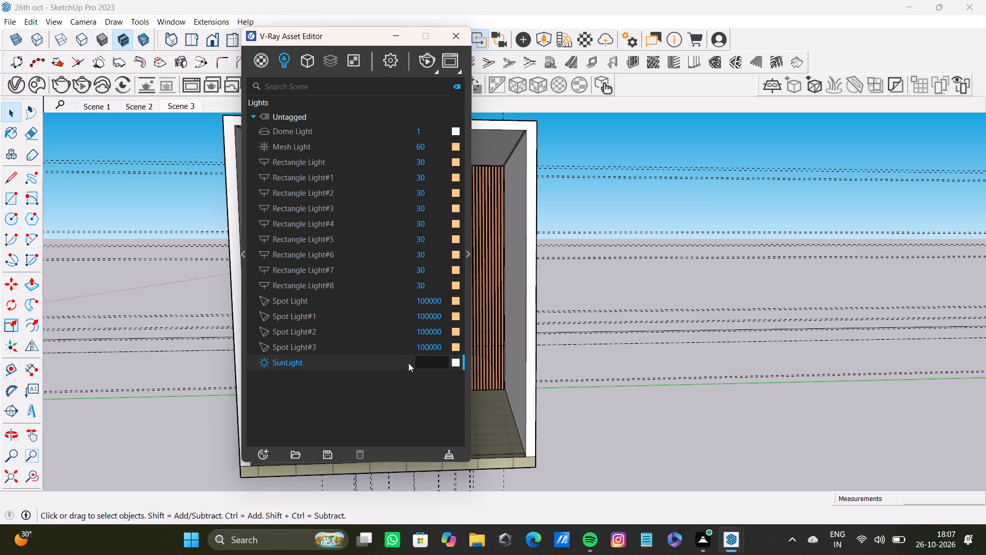
key(0)
key(Return)
click(452, 33)
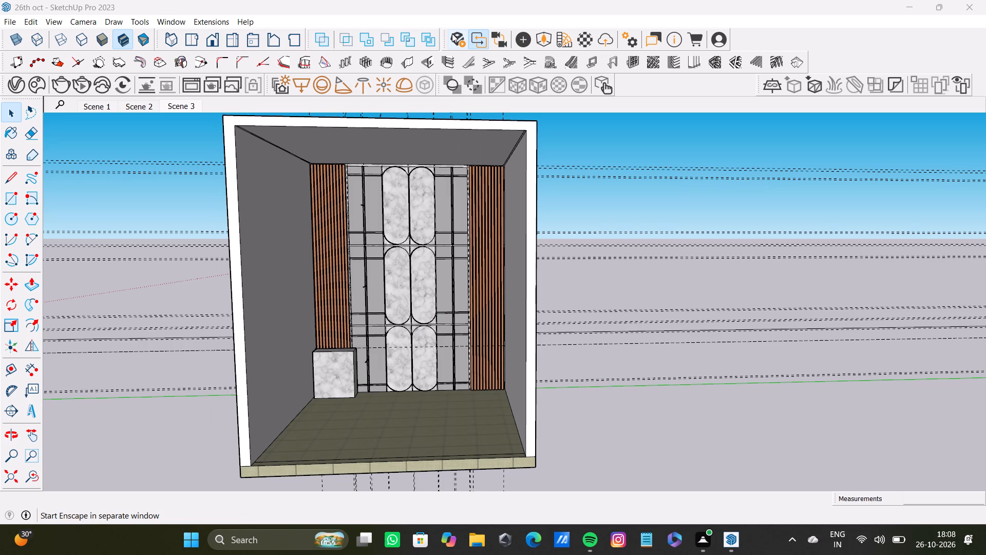
Run an interactive V-Ray render to check the room without sunlight.
click(86, 90)
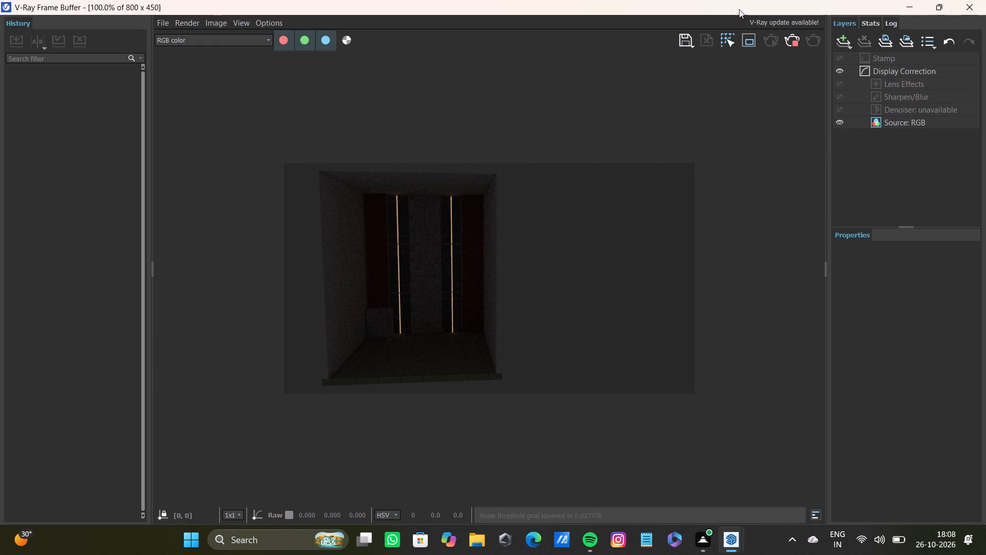
click(970, 12)
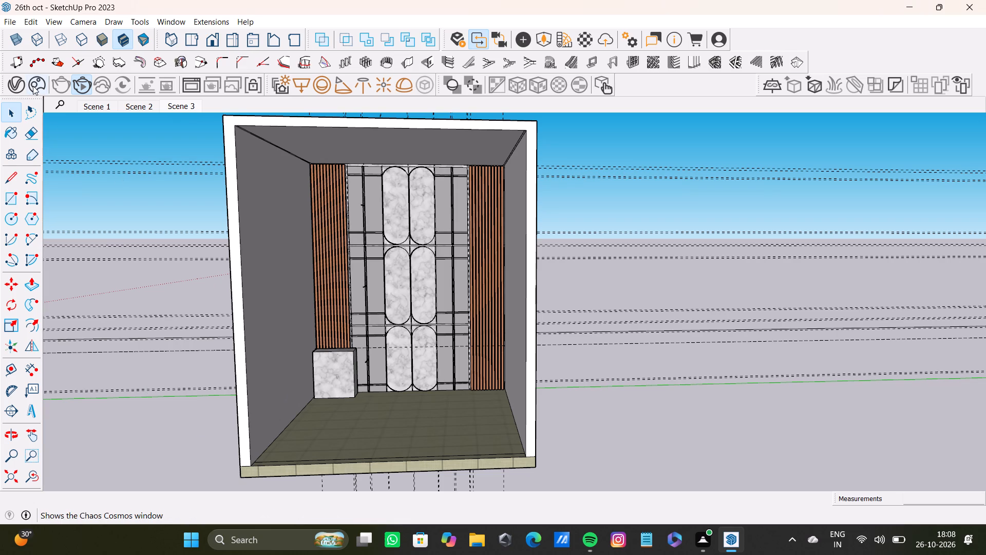
Move the dome light about 54 ft from the larger room to the open front of the panelled room.
scroll(247, 272, down, 20)
shift+middle_drag(216, 317, 400, 328)
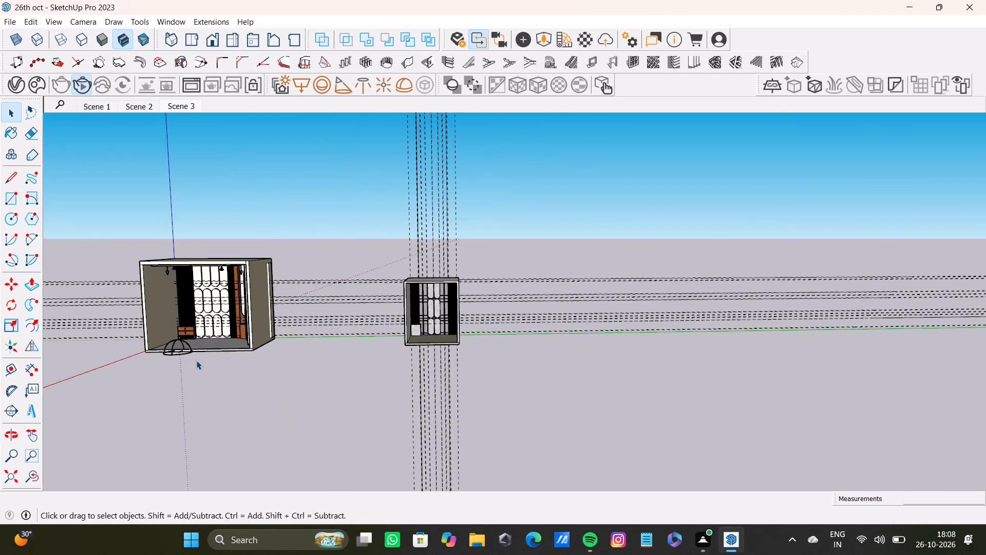
scroll(183, 360, up, 3)
key(space)
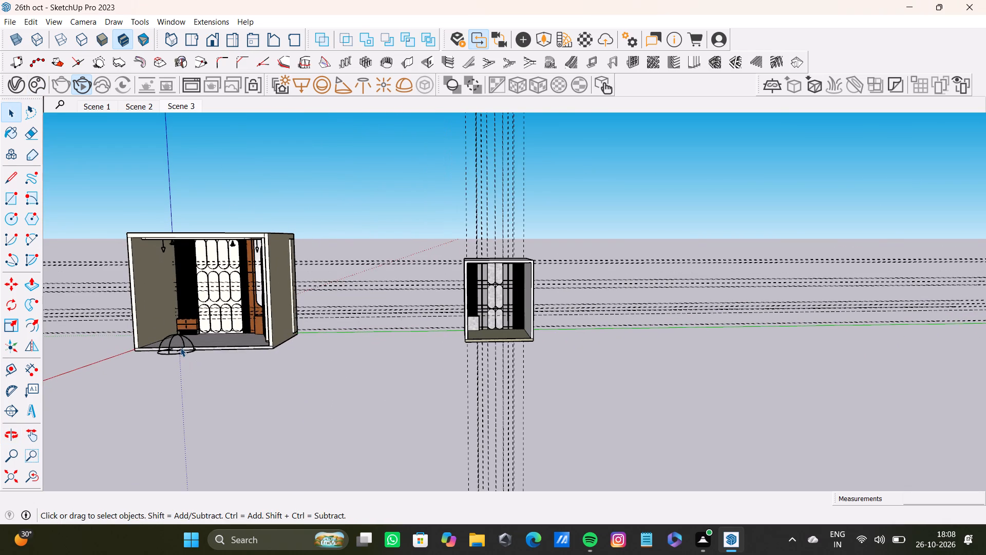
click(180, 347)
click(180, 340)
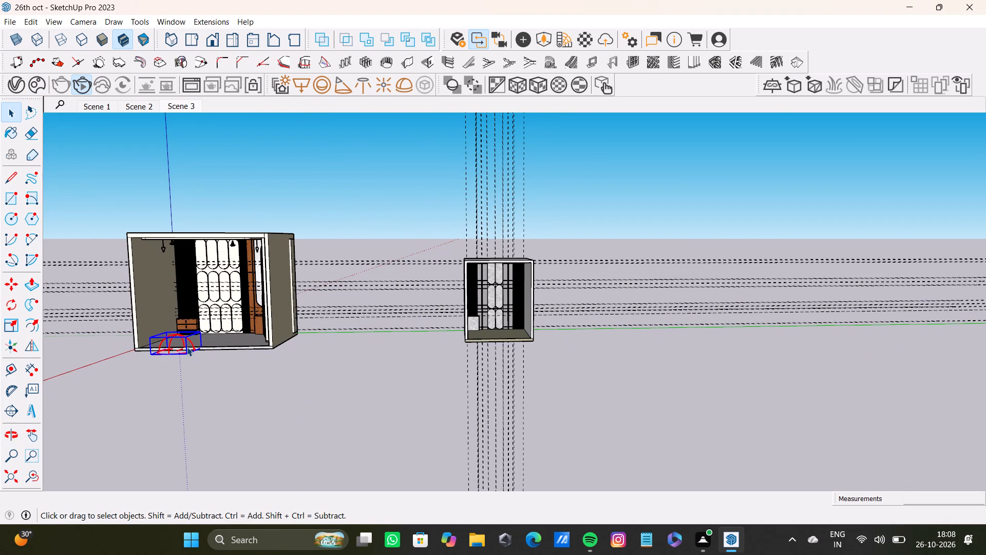
key(m)
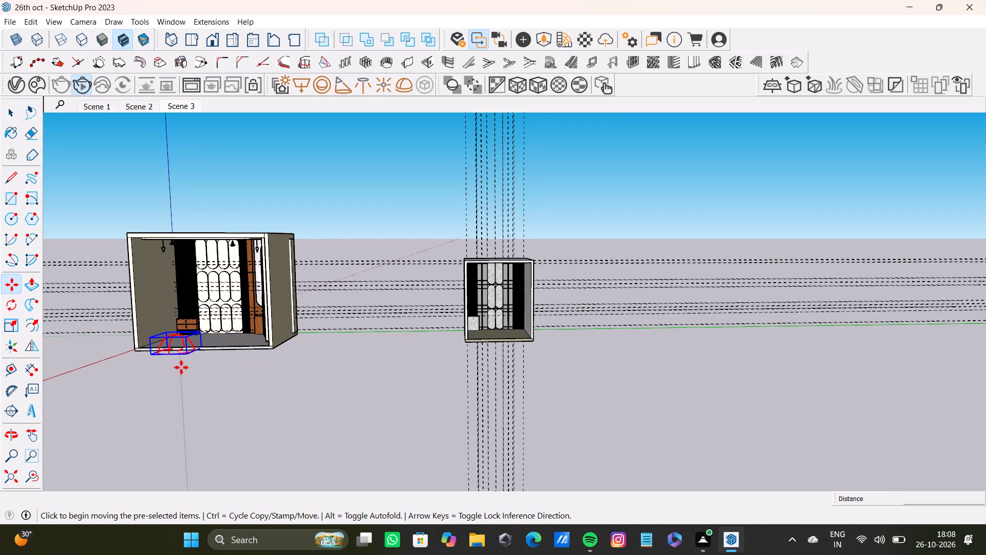
click(181, 367)
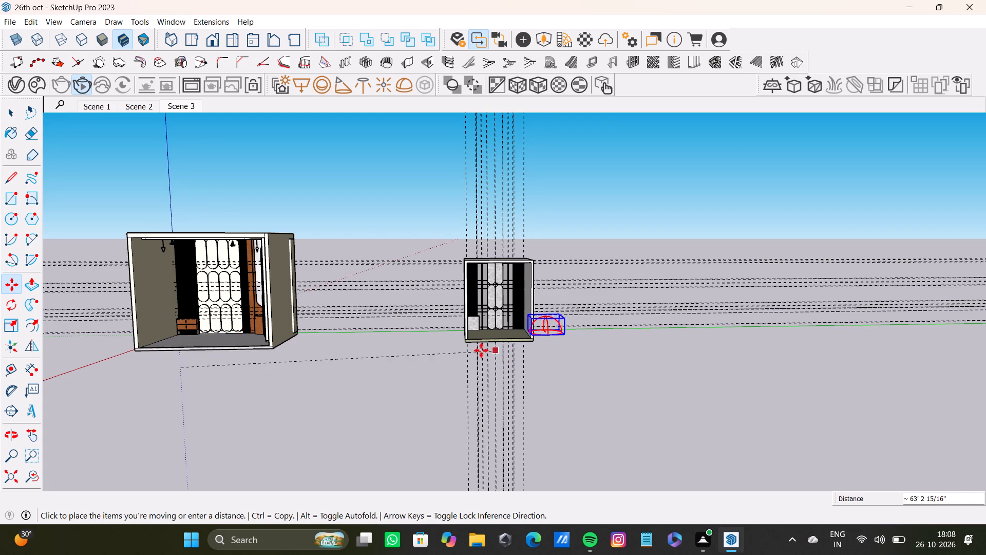
click(462, 363)
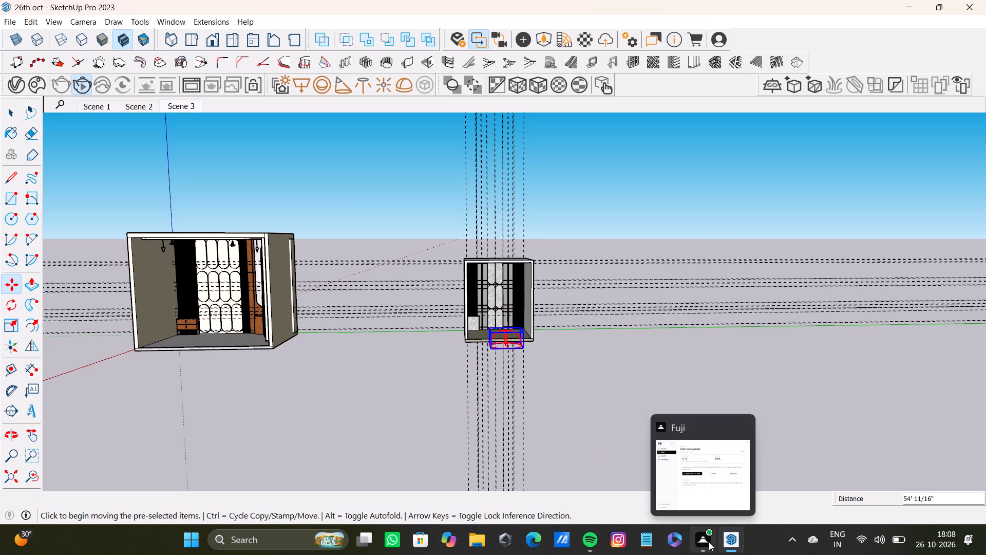
key(space)
Restart the interactive render from a close, frontal view of the panelled wall to check the dome light's effect.
scroll(495, 325, up, 8)
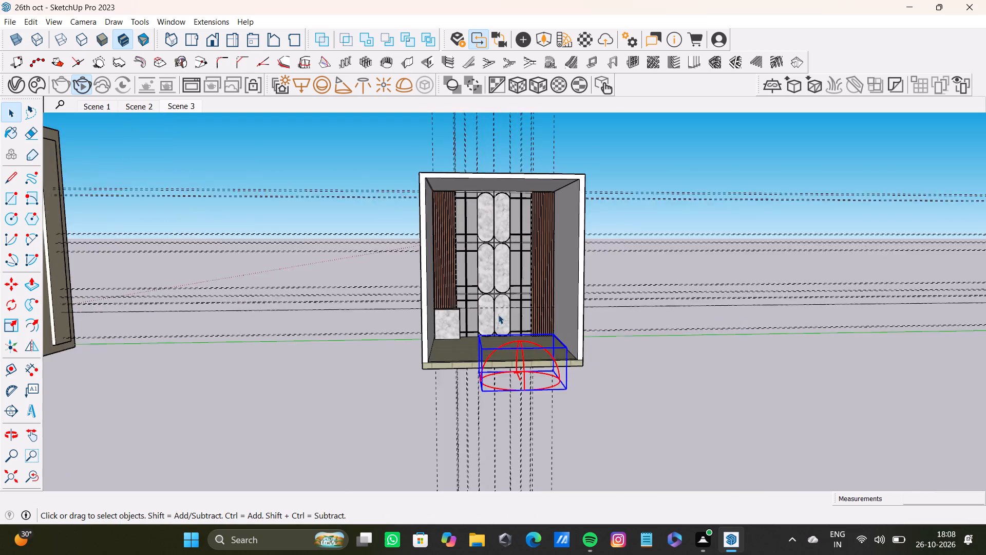
scroll(498, 314, up, 3)
middle_drag(494, 305, 445, 317)
scroll(445, 317, up, 3)
shift+middle_drag(445, 311, 430, 327)
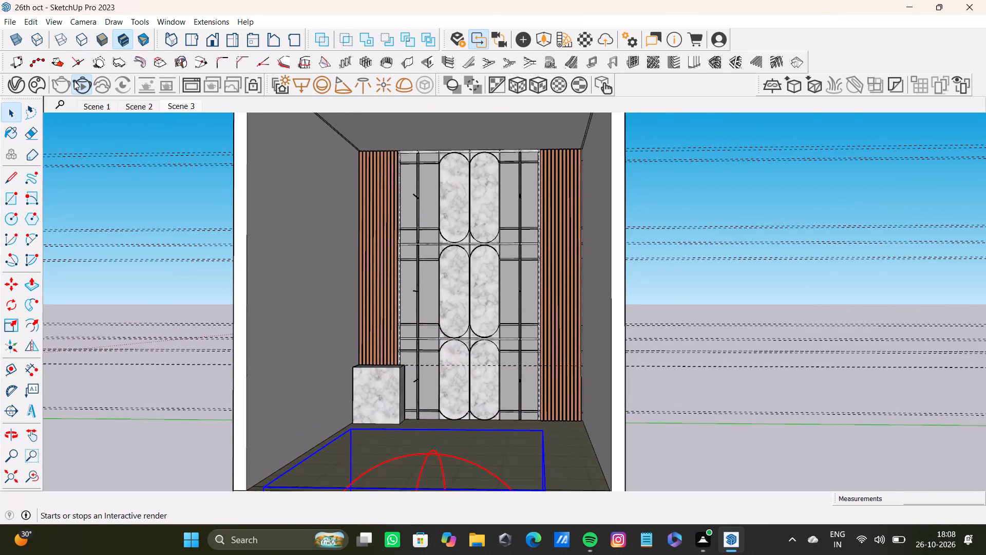
click(79, 81)
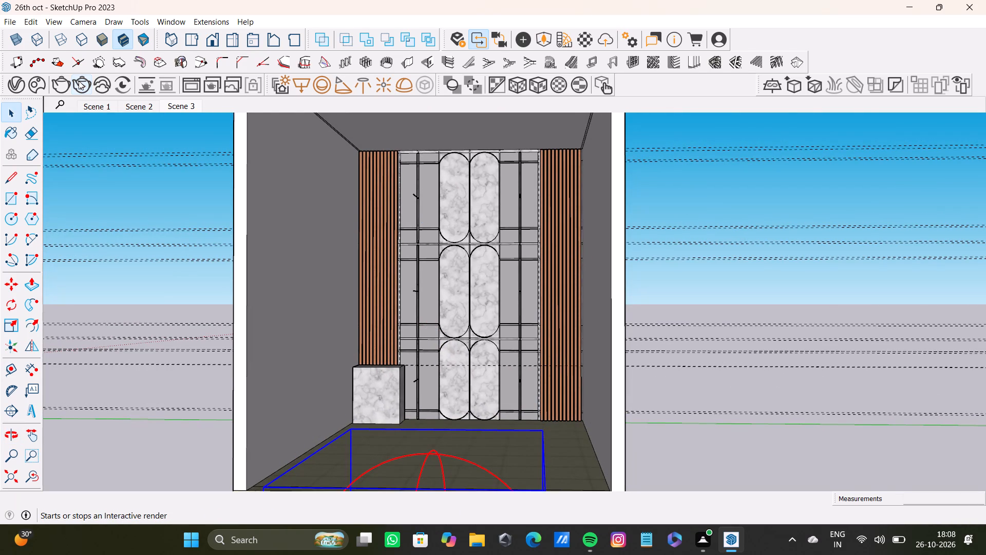
click(79, 81)
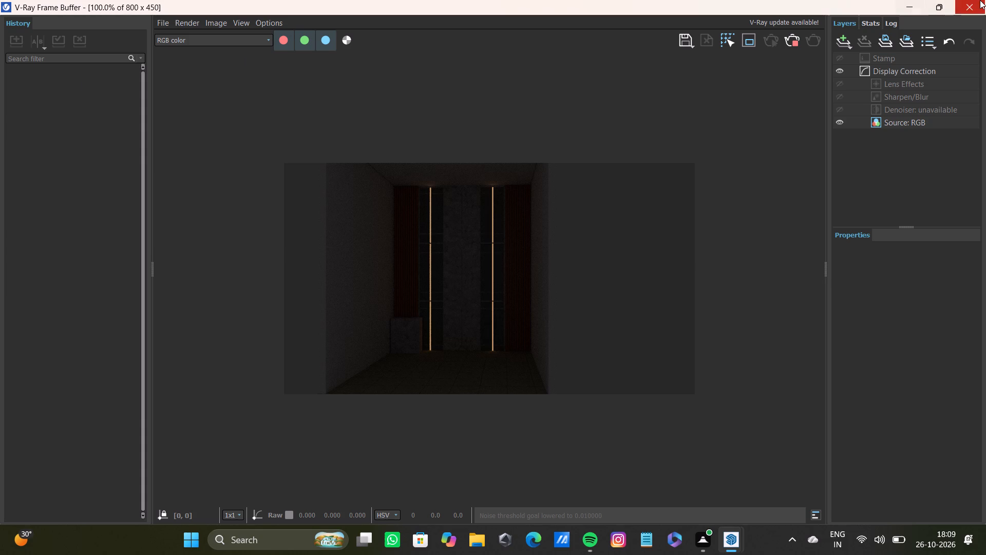
click(970, 11)
Restart the interactive render from a wider, slightly angled view showing the whole panelled room.
scroll(454, 317, down, 5)
middle_drag(451, 317, 450, 318)
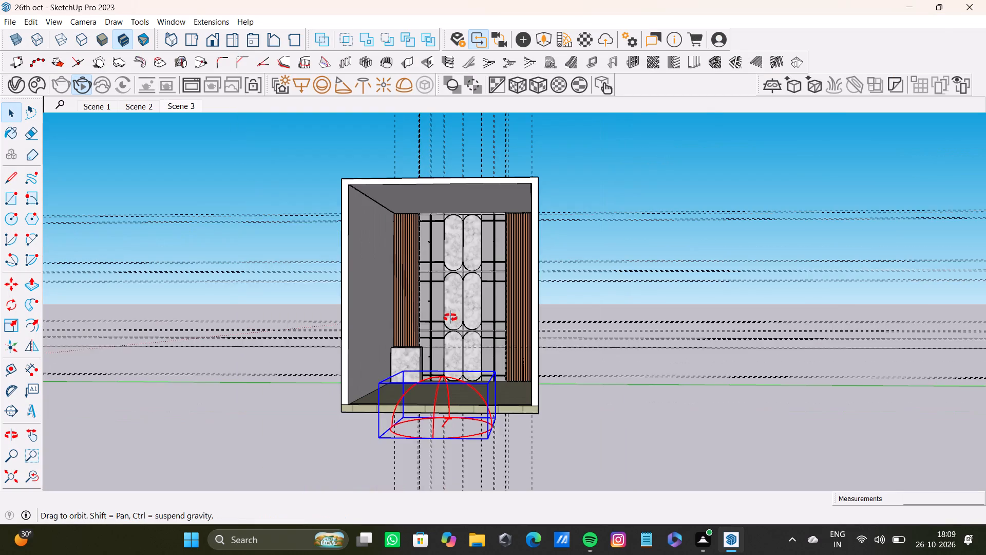
middle_drag(450, 318, 438, 334)
scroll(371, 319, down, 2)
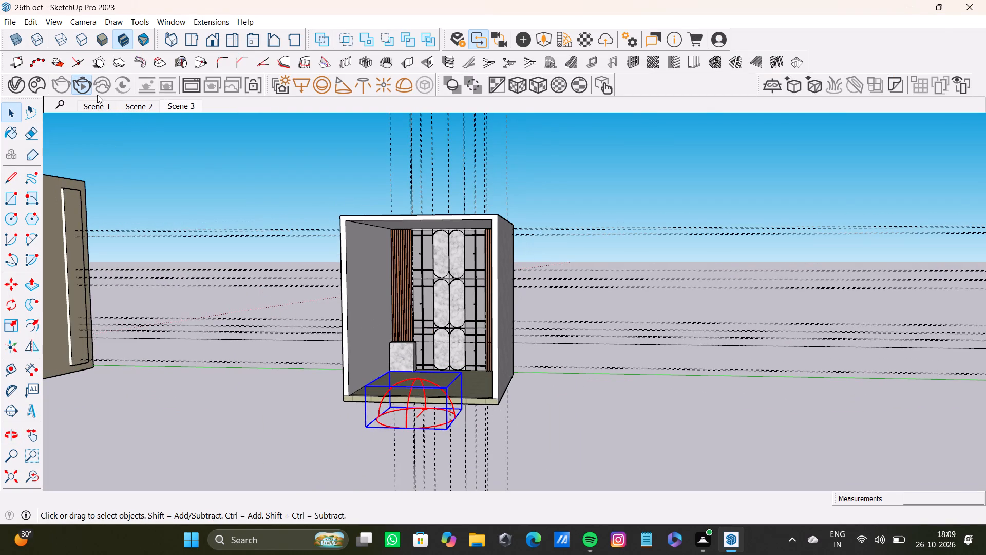
click(85, 90)
click(85, 90)
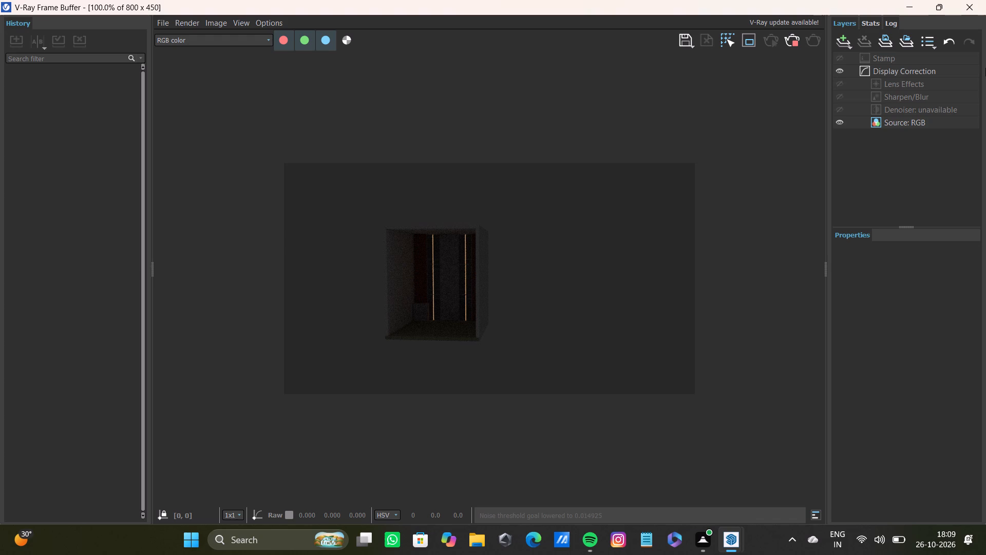
click(972, 0)
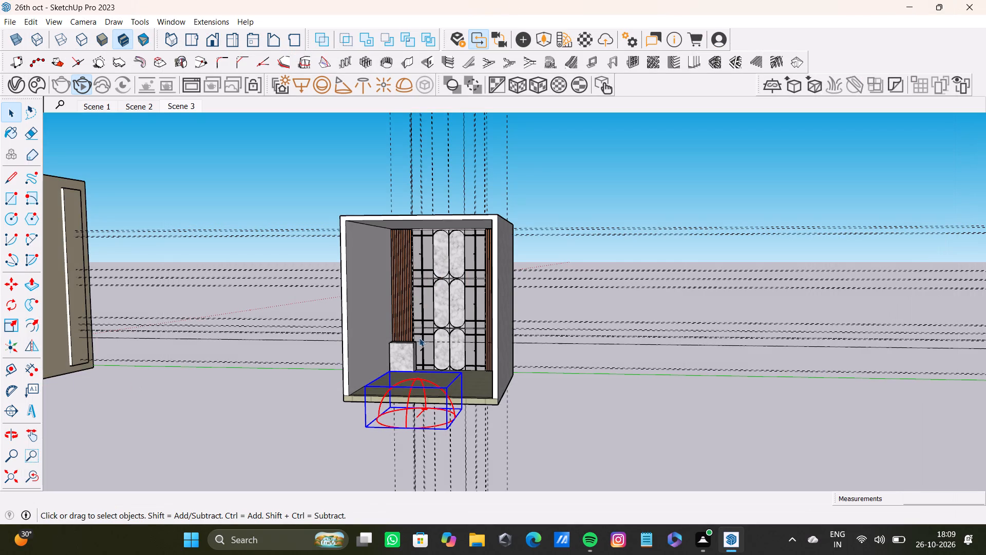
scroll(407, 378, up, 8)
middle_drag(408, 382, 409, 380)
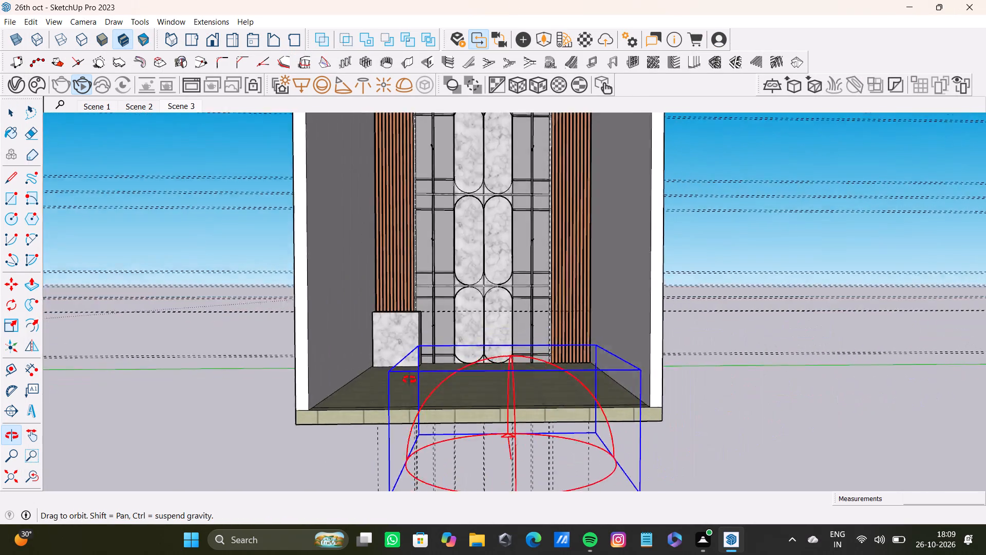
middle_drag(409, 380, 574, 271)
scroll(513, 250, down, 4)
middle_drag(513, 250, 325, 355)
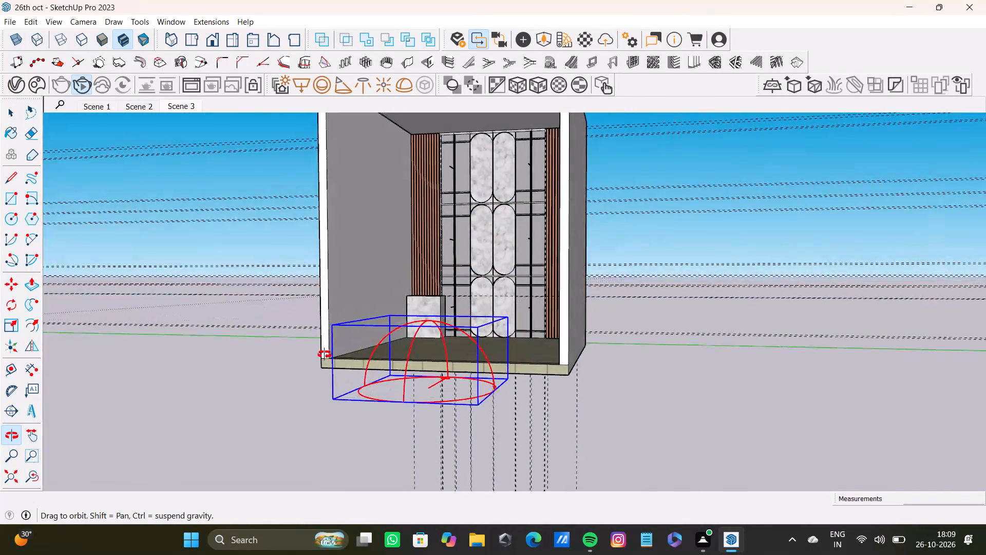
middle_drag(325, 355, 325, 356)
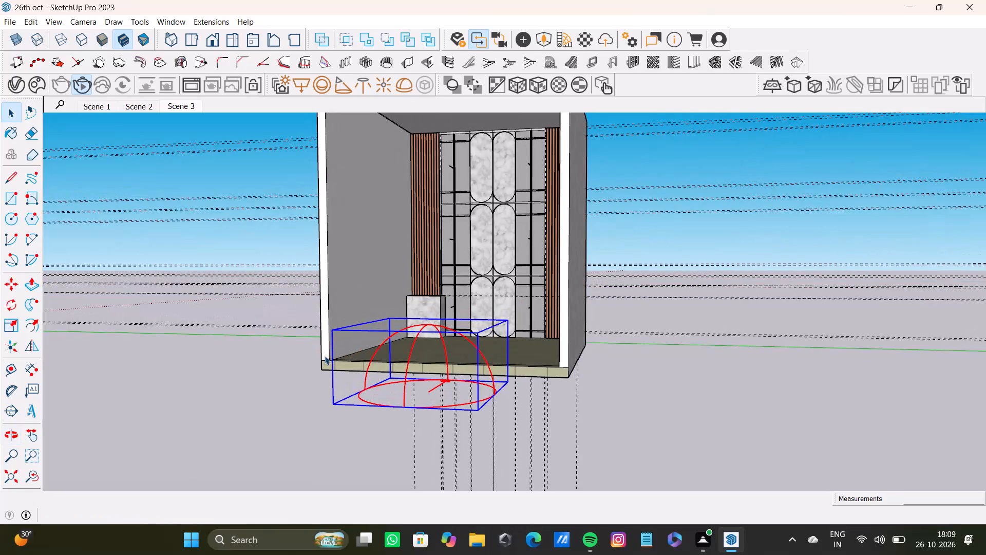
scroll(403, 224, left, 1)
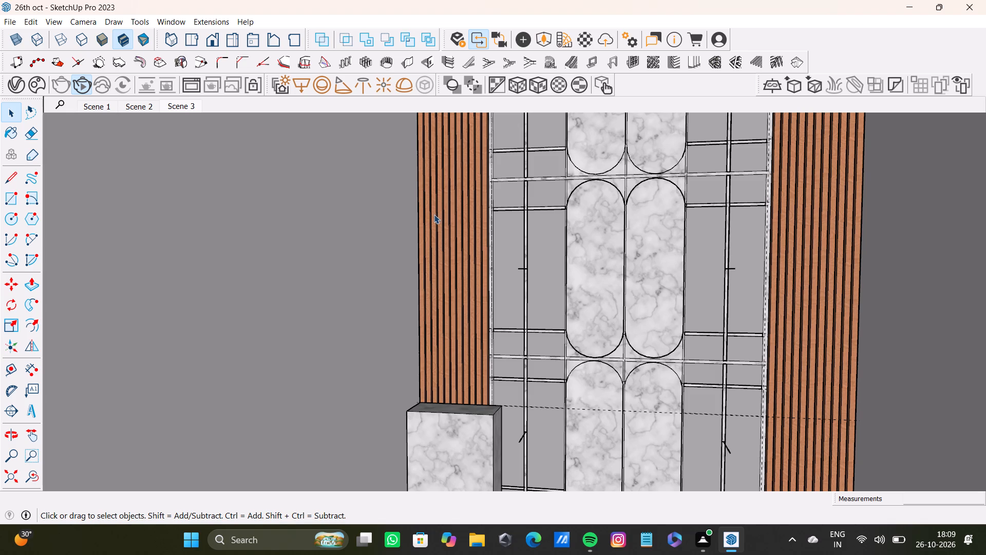
Delete the dome light at the open front of the panelled room and stop the interactive render.
scroll(561, 279, down, 11)
middle_drag(528, 344, 558, 348)
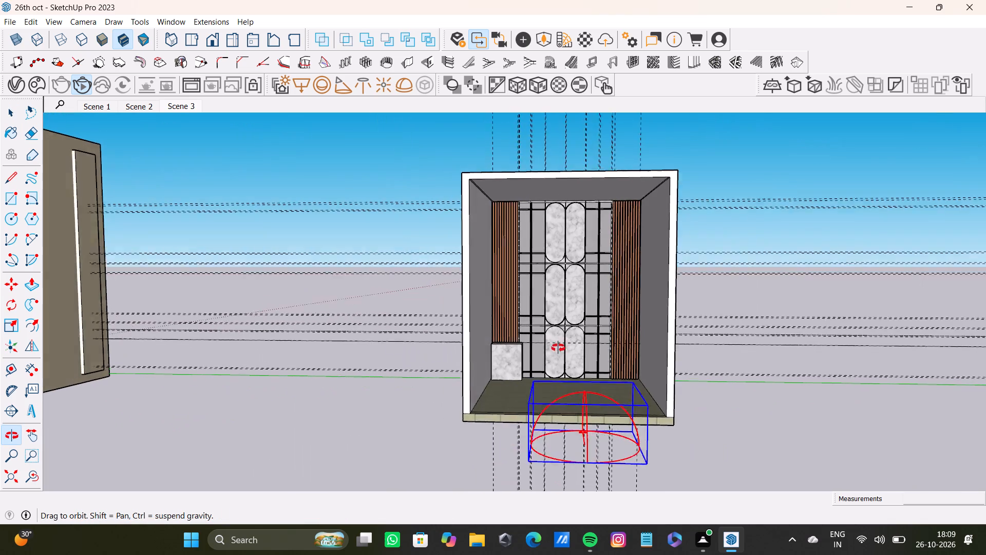
middle_drag(558, 348, 560, 350)
scroll(633, 459, up, 3)
scroll(546, 369, down, 4)
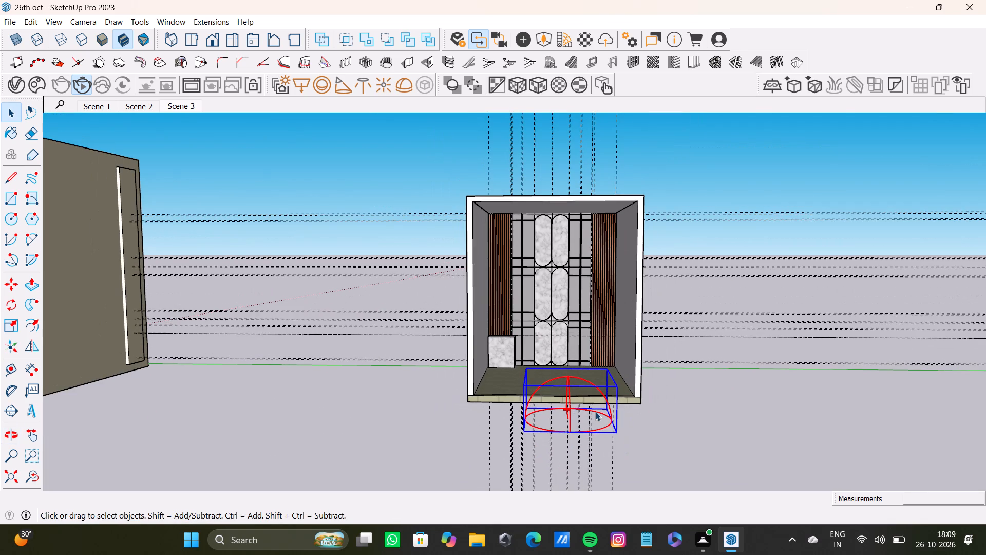
key(Delete)
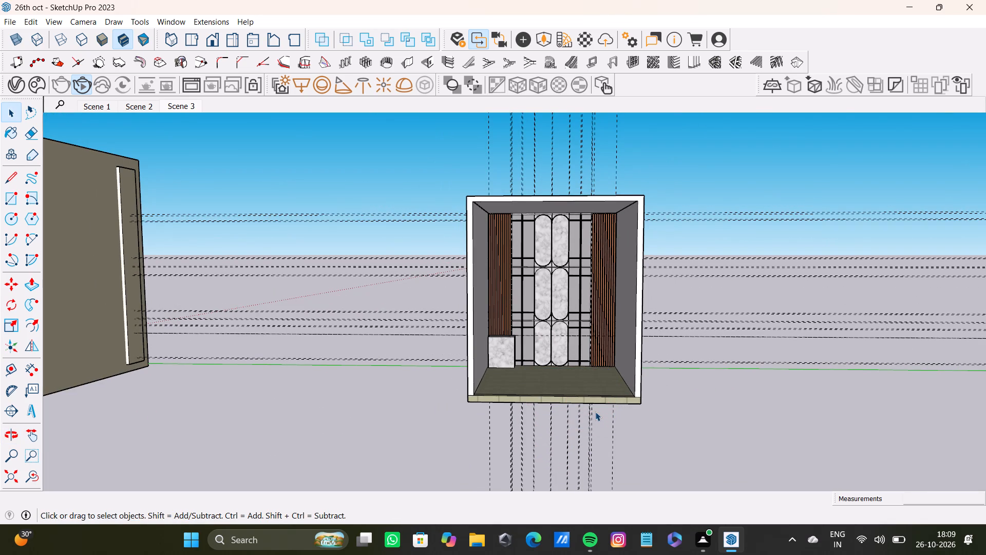
click(89, 91)
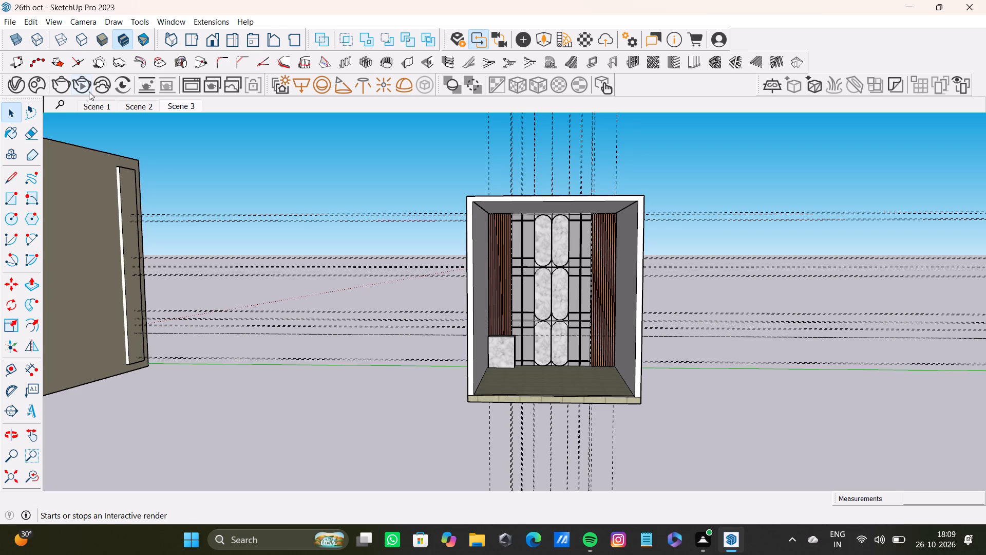
Check the scene's light list in the V-Ray Asset Editor.
click(20, 83)
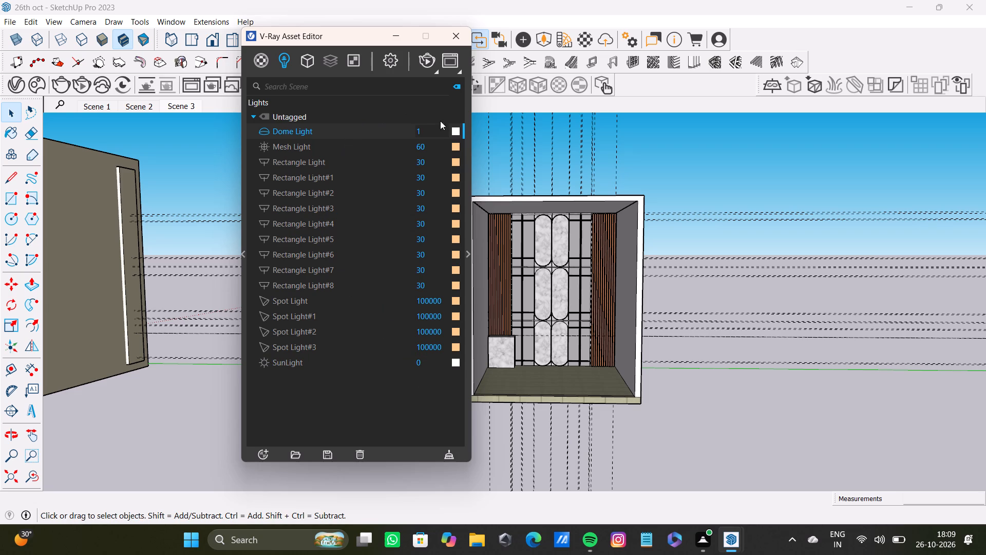
click(452, 29)
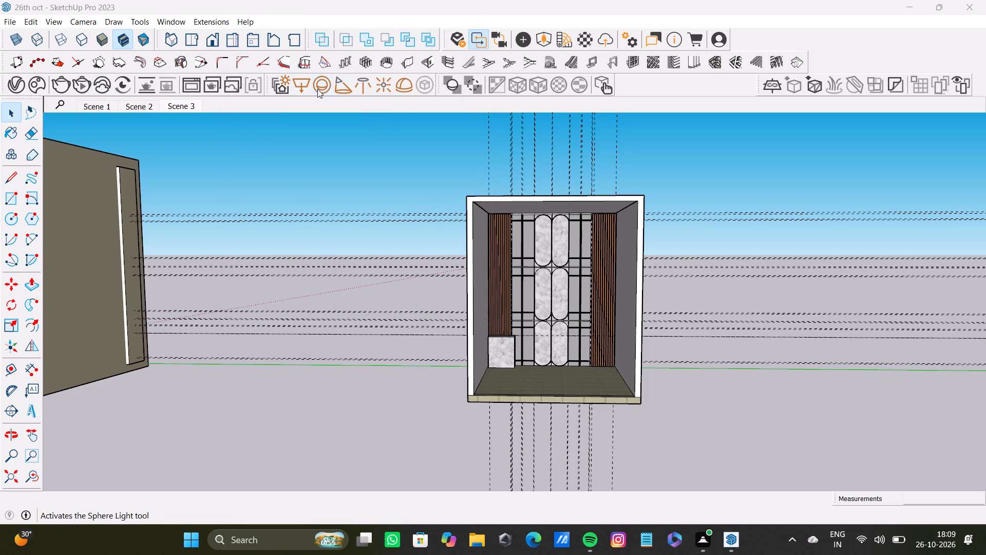
Place a new V-Ray dome light at the middle of the panelled room's front floor edge.
click(405, 80)
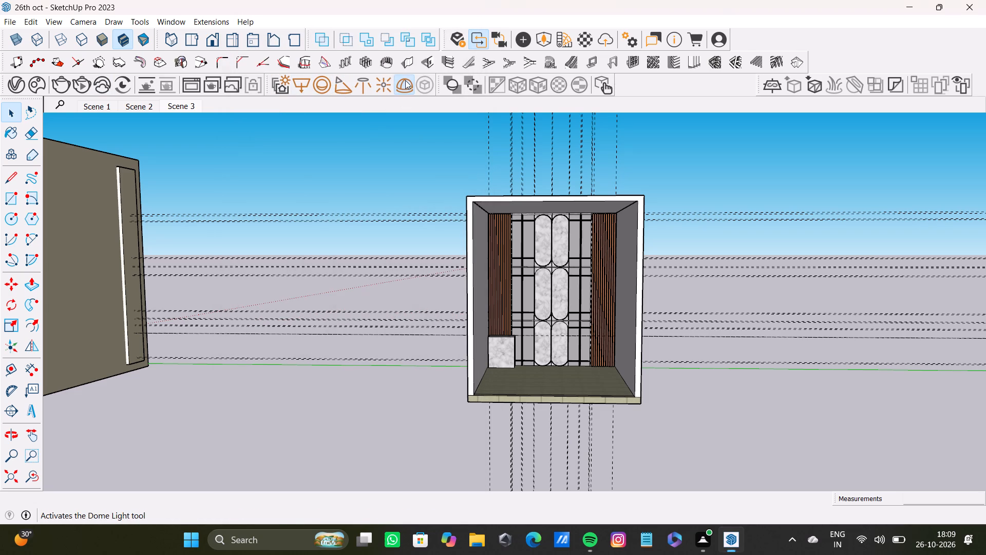
click(559, 401)
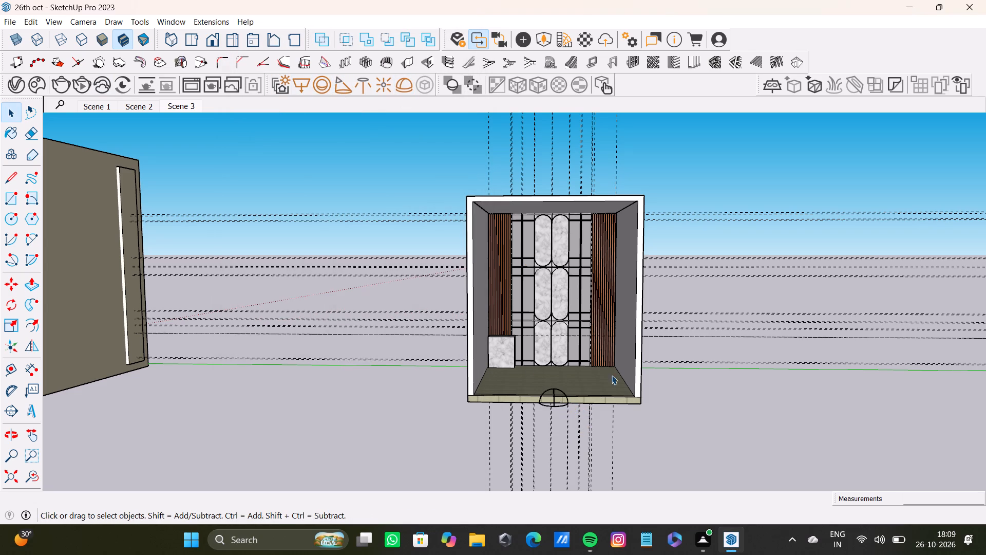
Move the new dome light about 2 ft outward from the panelled room's front floor edge.
middle_drag(646, 375, 481, 412)
scroll(428, 437, up, 9)
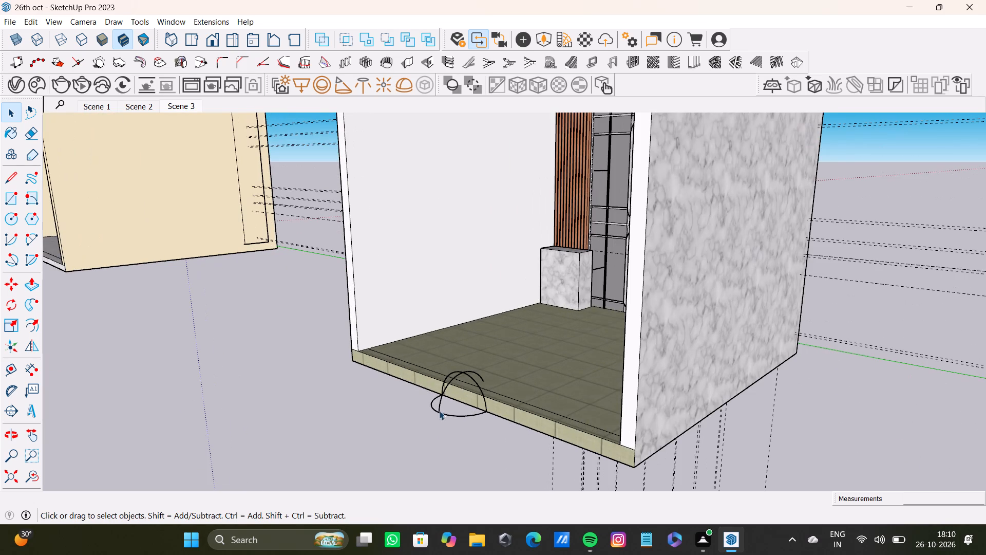
click(440, 413)
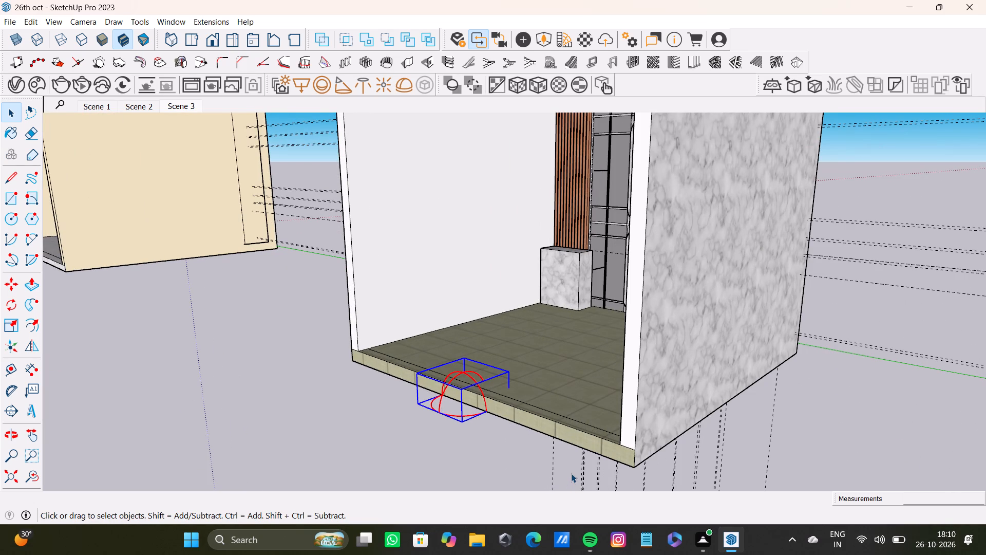
key(m)
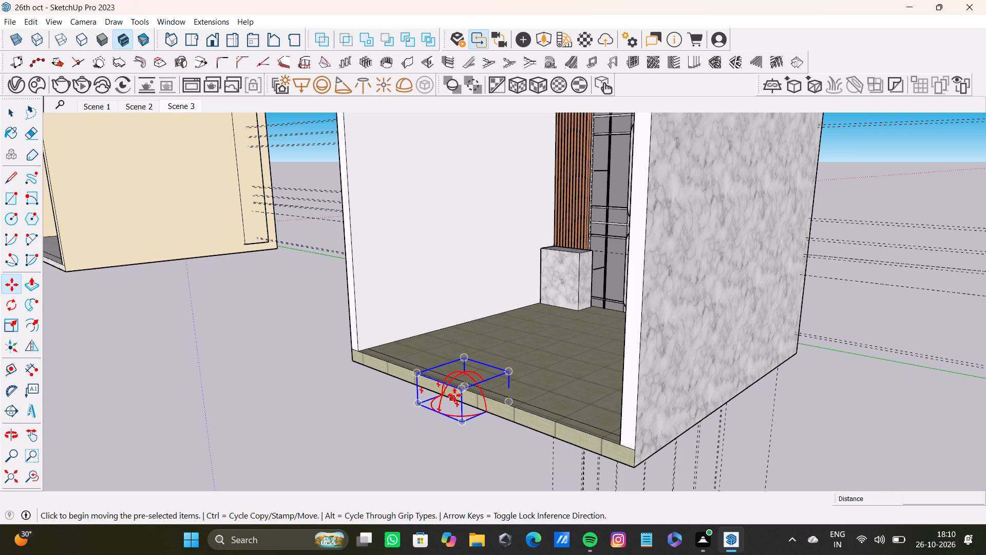
click(461, 390)
click(412, 414)
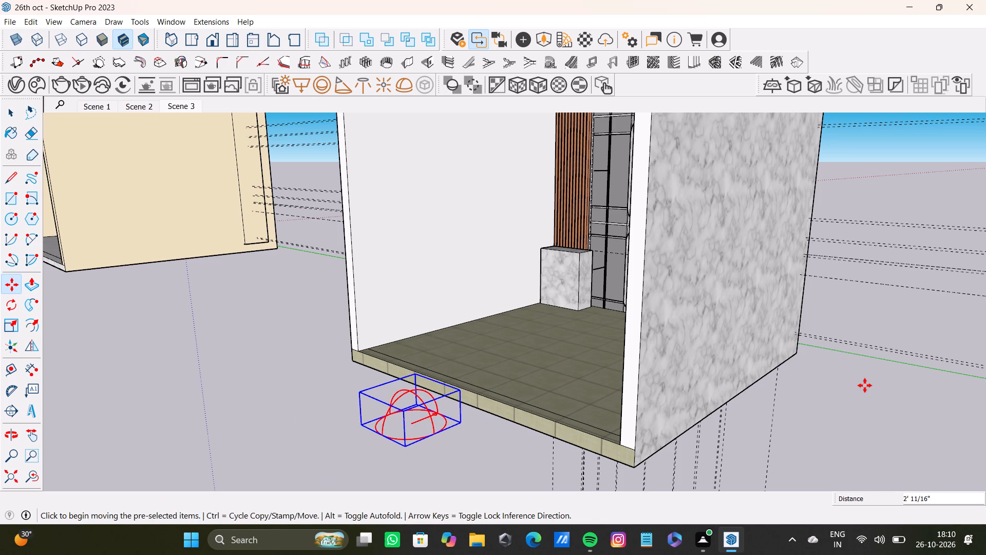
key(space)
Start an interactive V-Ray render from a wide, slightly angled front view of the whole panelled room.
scroll(449, 394, down, 5)
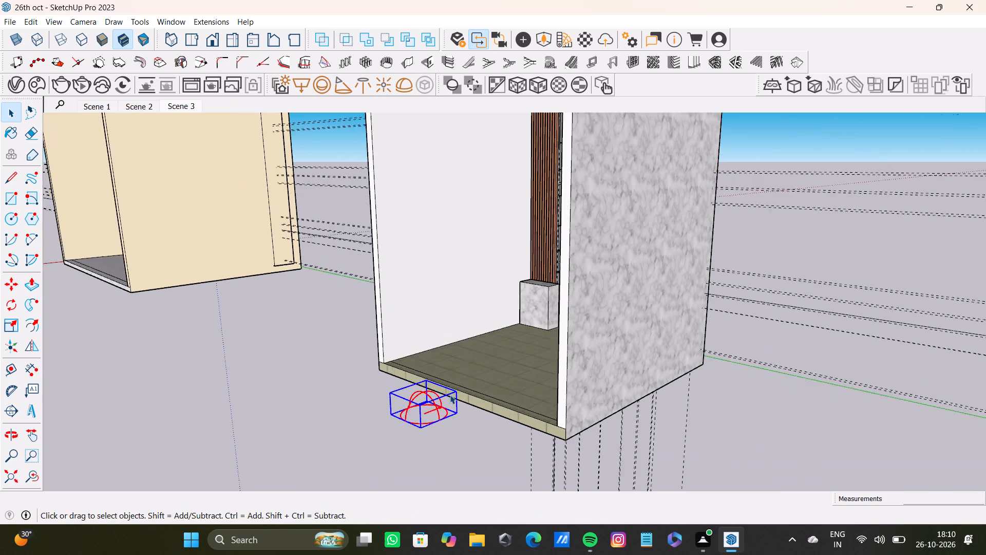
scroll(450, 395, down, 3)
middle_drag(445, 398, 547, 388)
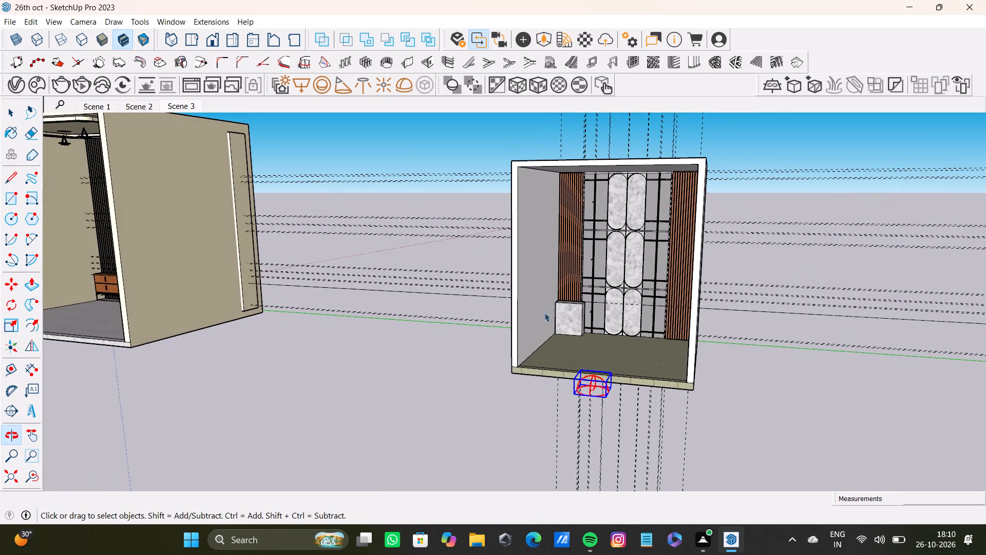
click(78, 83)
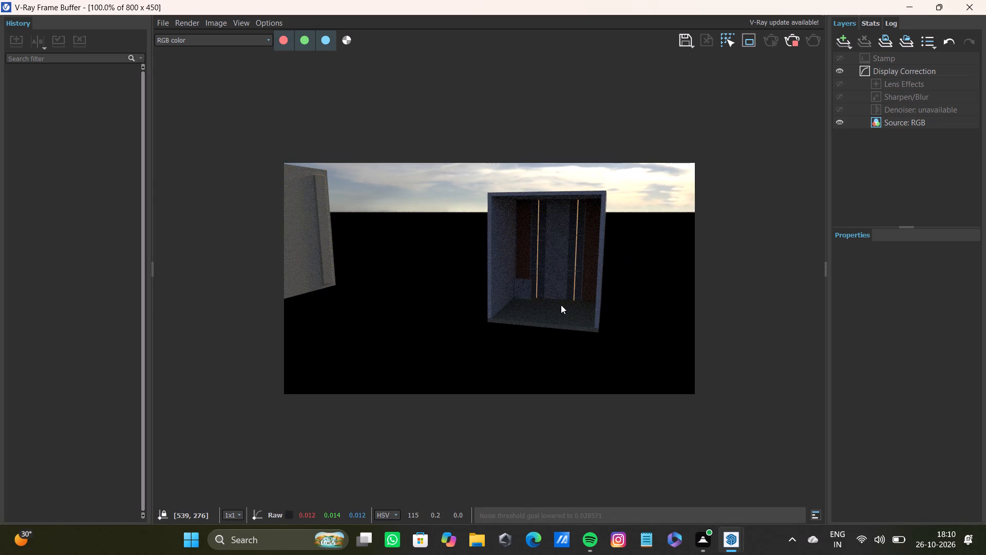
Examine the rendered panelled wall, groove lights, side wall and floor up close to judge the new dome light's effect.
scroll(561, 305, up, 1)
middle_drag(517, 283, 455, 338)
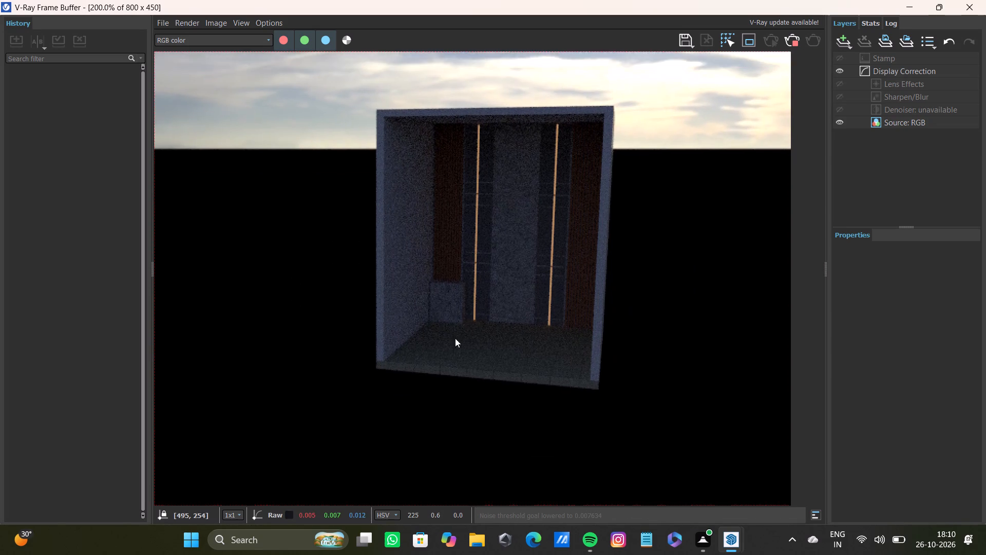
middle_drag(455, 338, 435, 378)
scroll(511, 324, up, 1)
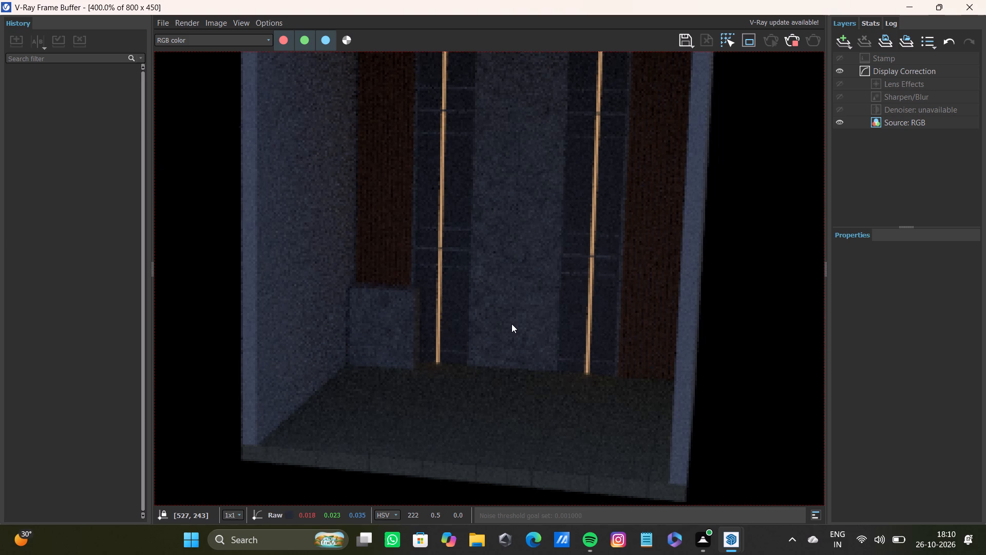
scroll(511, 324, down, 2)
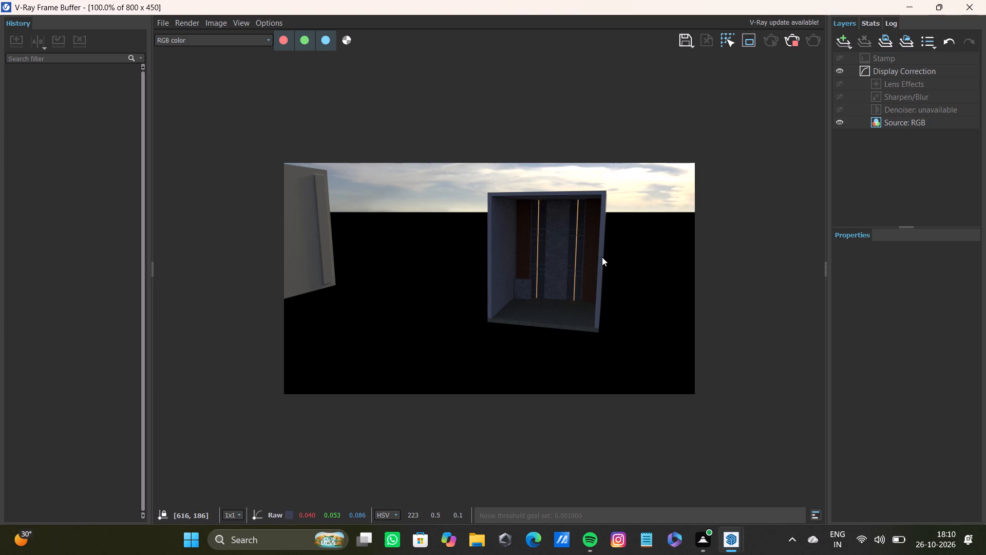
scroll(558, 263, down, 1)
shift+middle_drag(560, 259, 502, 281)
scroll(494, 279, up, 4)
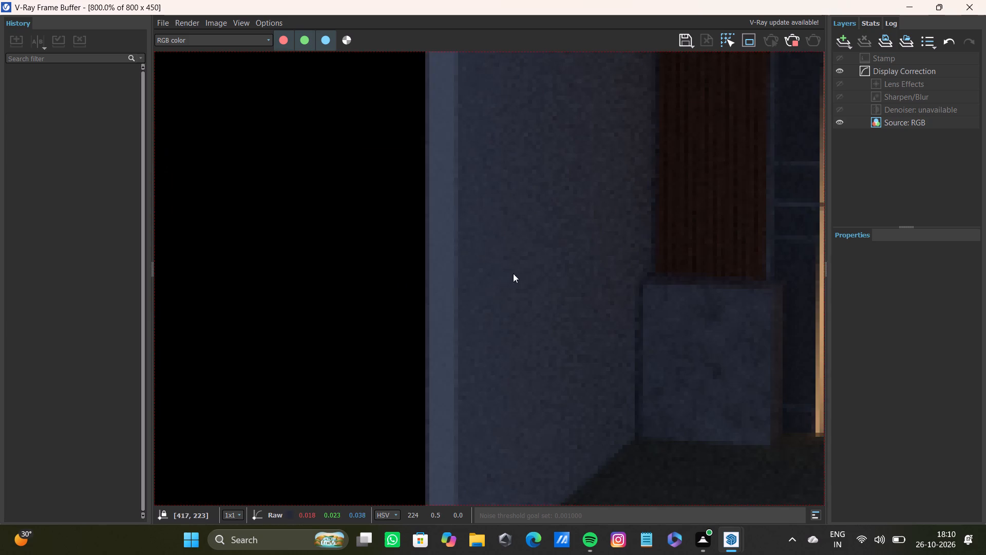
scroll(567, 285, down, 6)
shift+middle_drag(568, 285, 535, 289)
scroll(447, 289, up, 5)
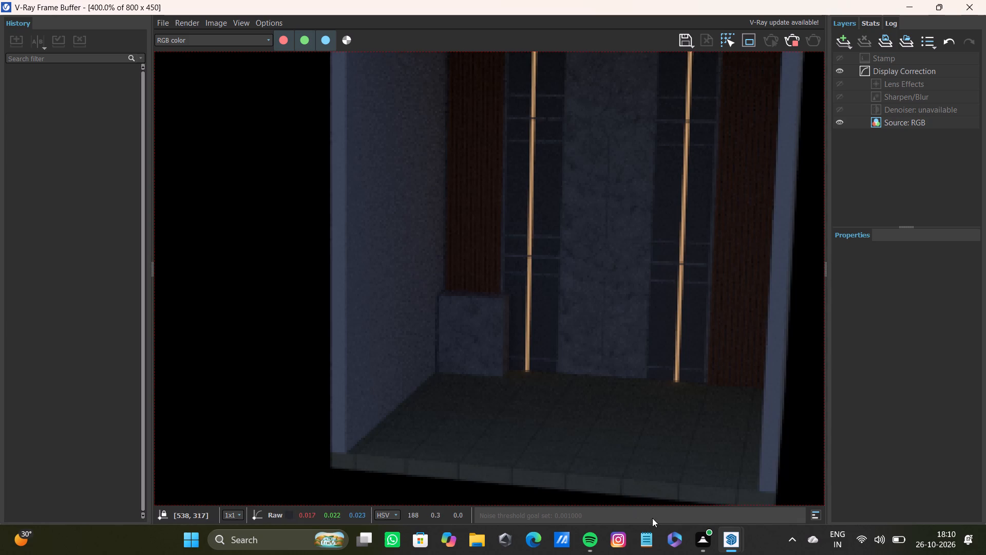
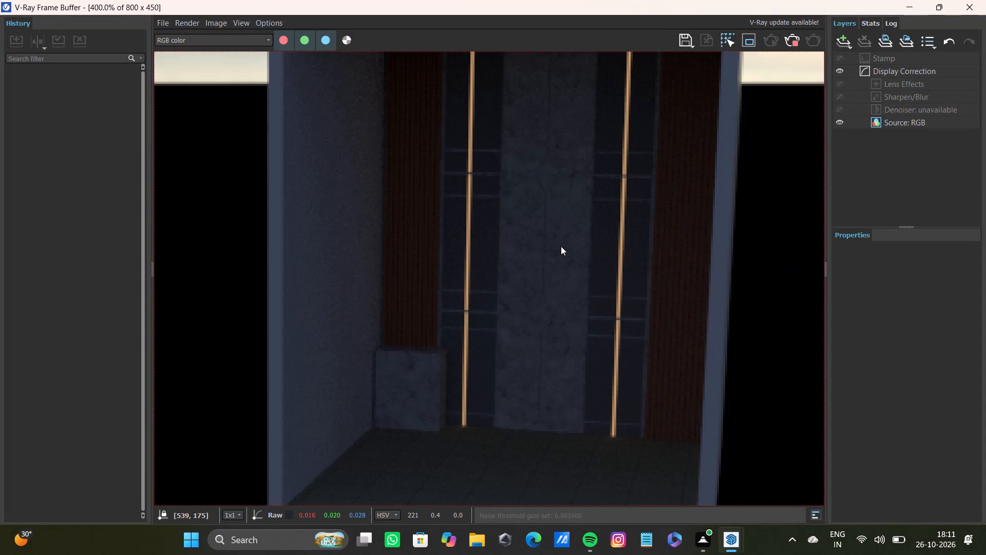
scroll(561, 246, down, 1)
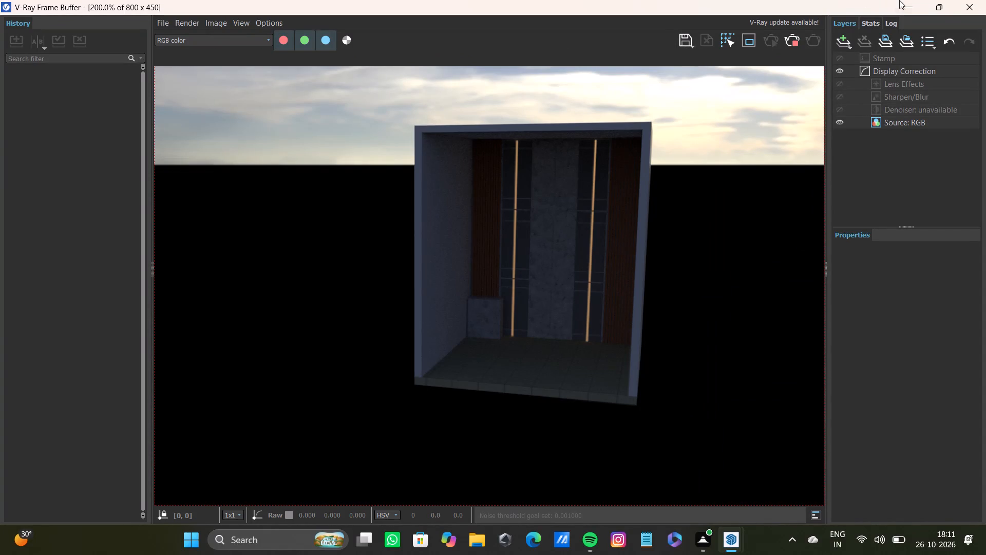
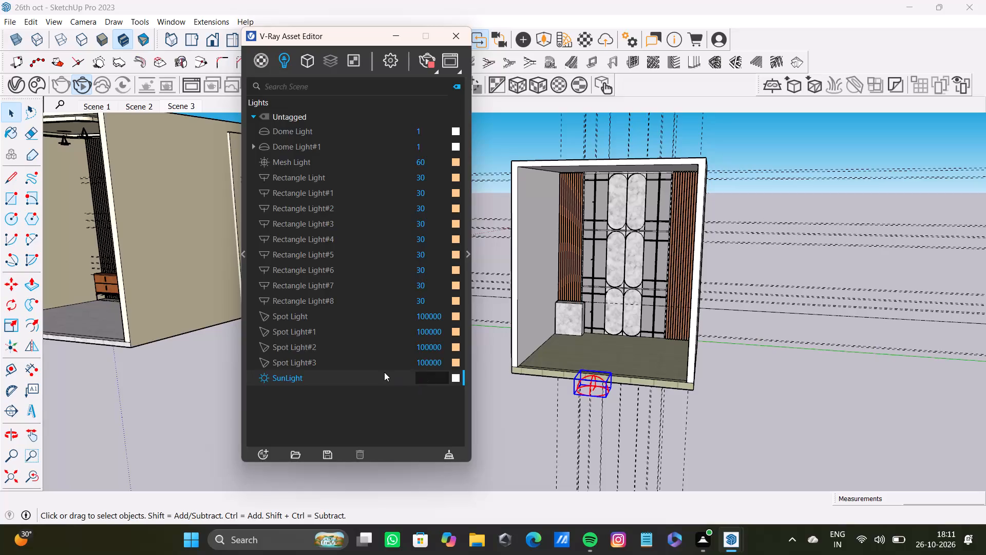
Set the SunLight intensity to 1 and close the V-Ray Asset Editor.
text(21)
key(BackSpace)
key(BackSpace)
key(1)
key(Return)
click(452, 40)
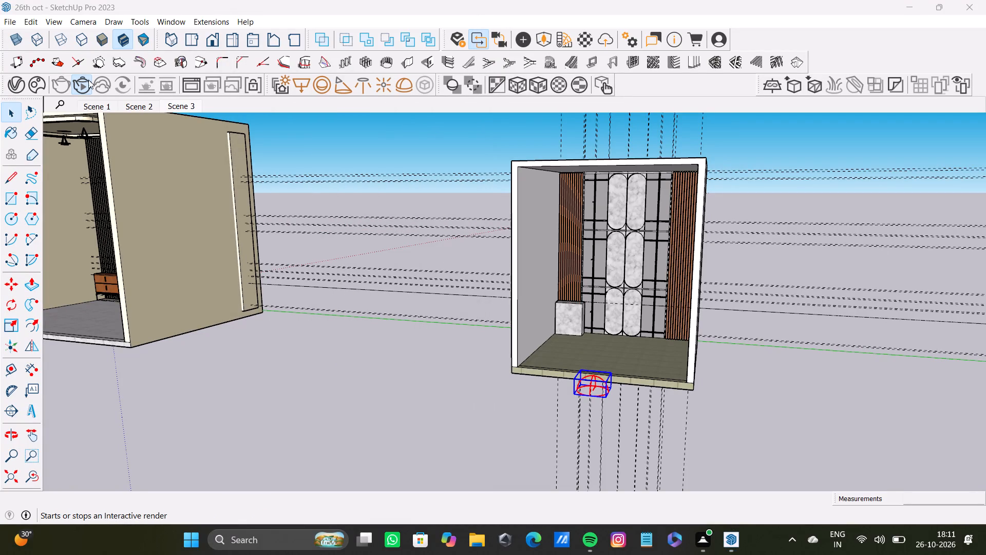
Start an interactive V-Ray render of the panelled room and maximize the frame buffer window.
click(85, 88)
click(85, 88)
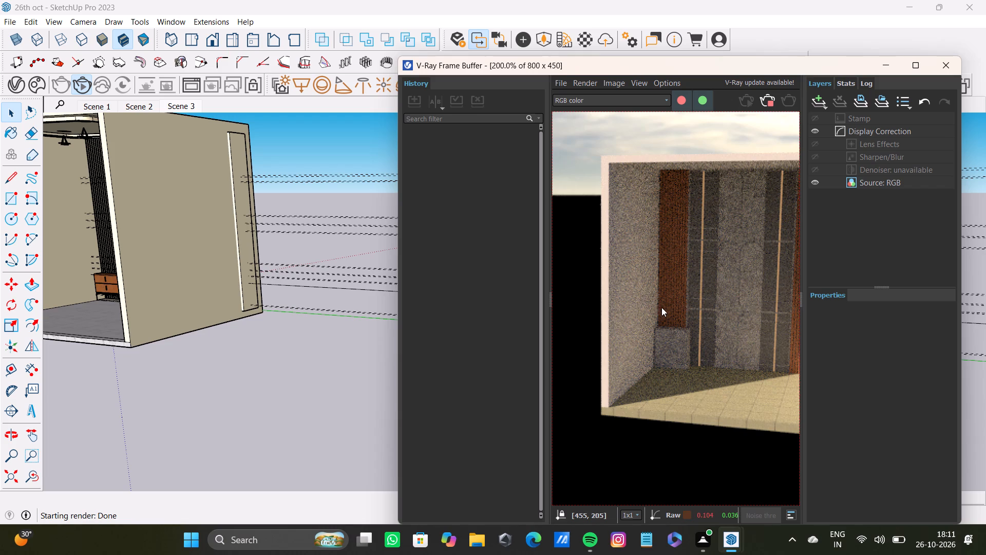
shift+middle_drag(661, 307, 614, 299)
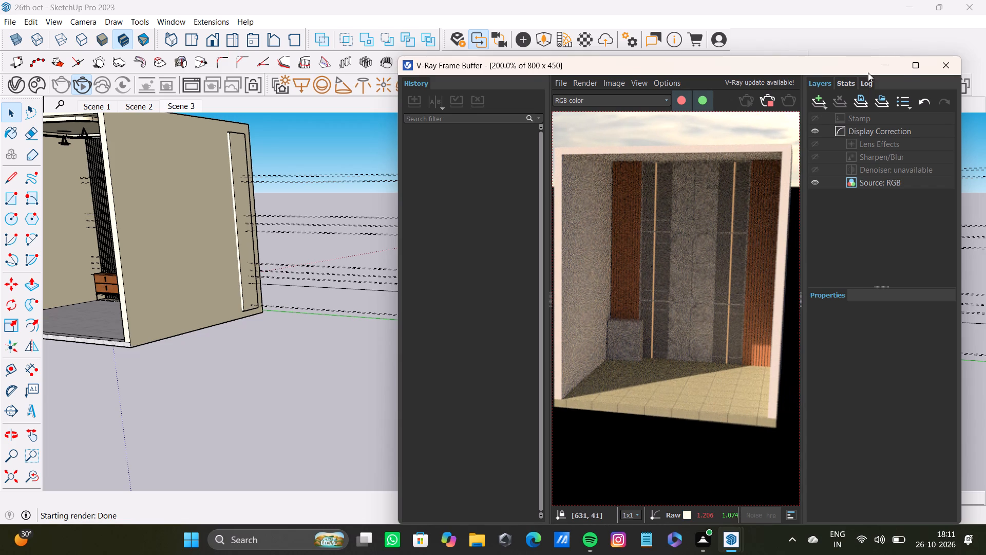
click(907, 66)
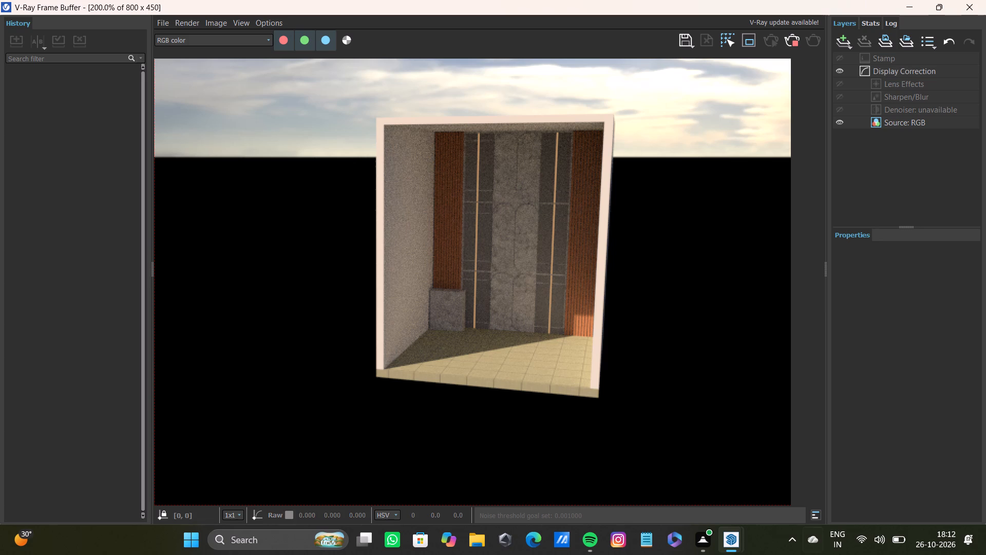
Save the rendered image as a PNG named "26th oct vray5" in the Desktop pdfs folder, and close the frame buffer.
scroll(583, 276, down, 1)
scroll(514, 279, up, 2)
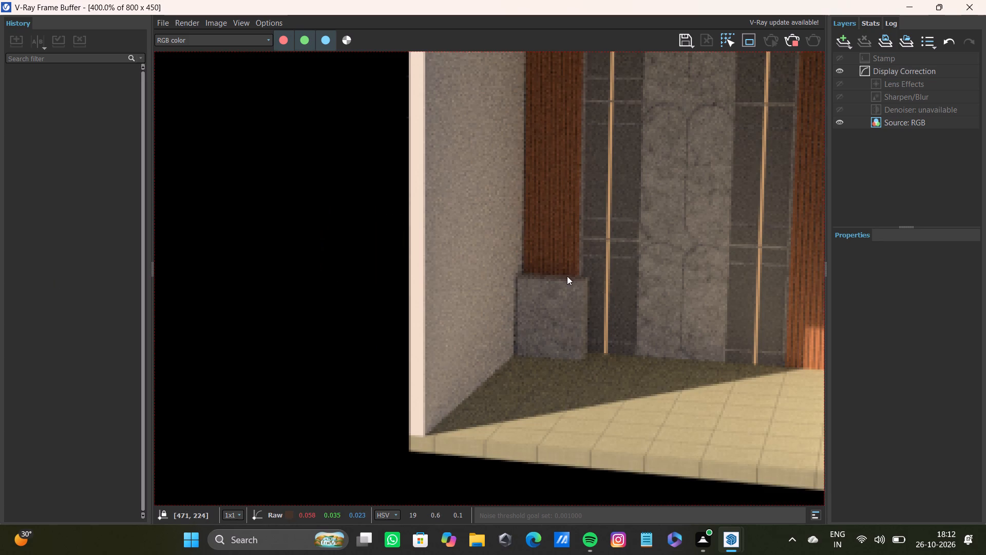
shift+middle_drag(567, 275, 461, 303)
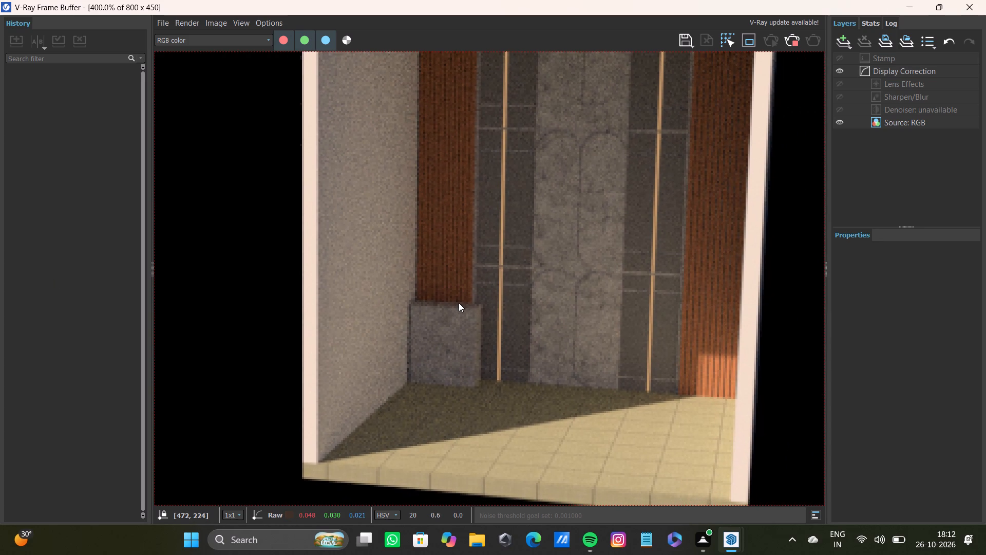
scroll(529, 281, down, 1)
shift+middle_drag(529, 281, 518, 306)
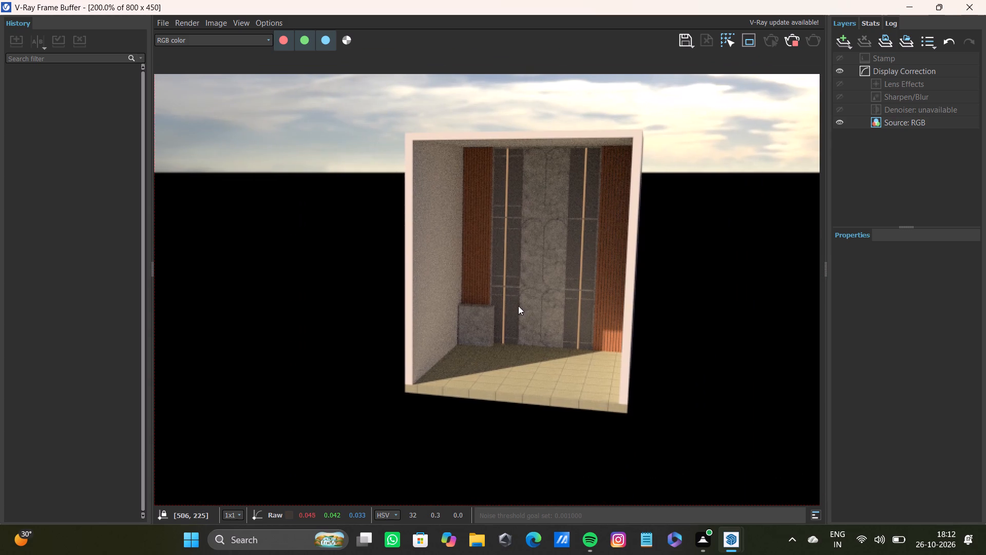
shift+middle_drag(518, 306, 522, 319)
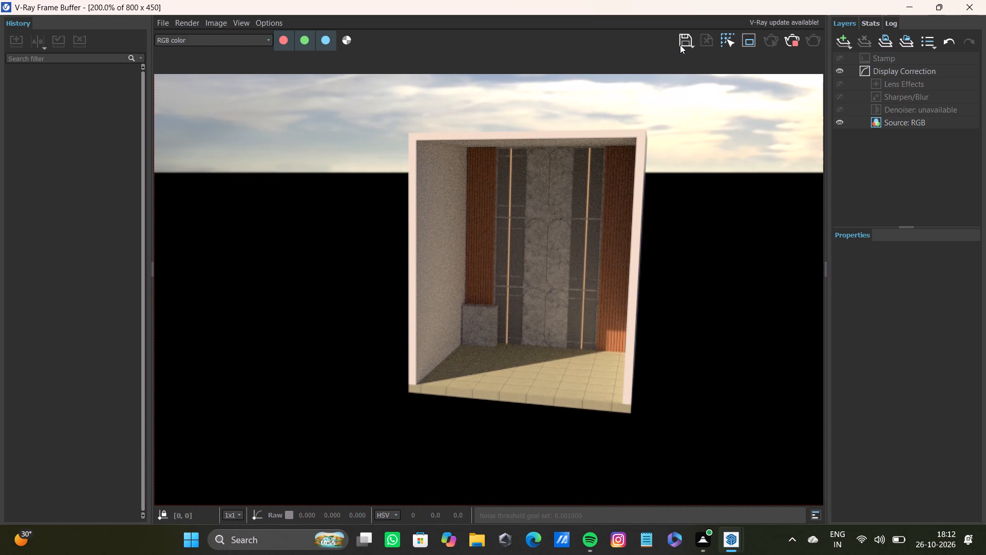
click(680, 45)
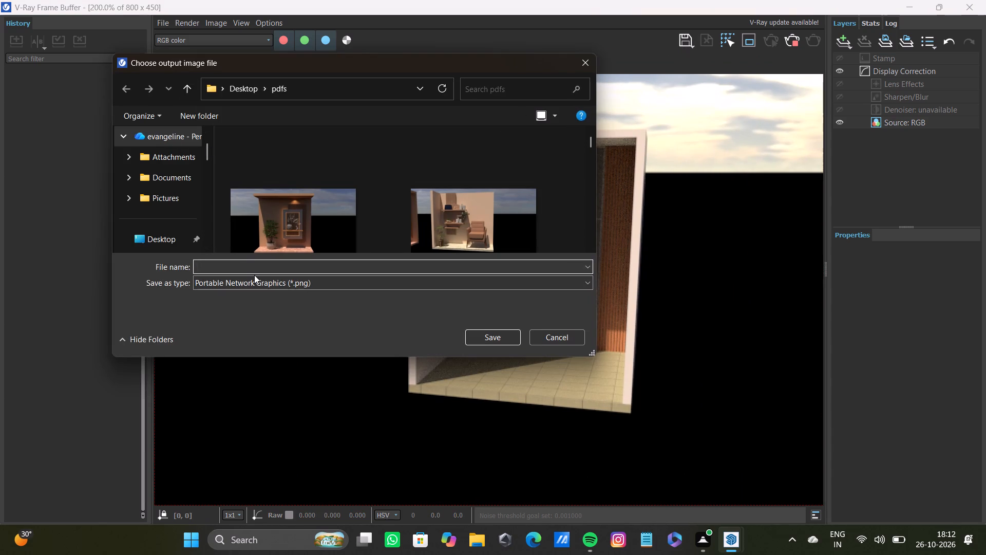
key(2)
key(6)
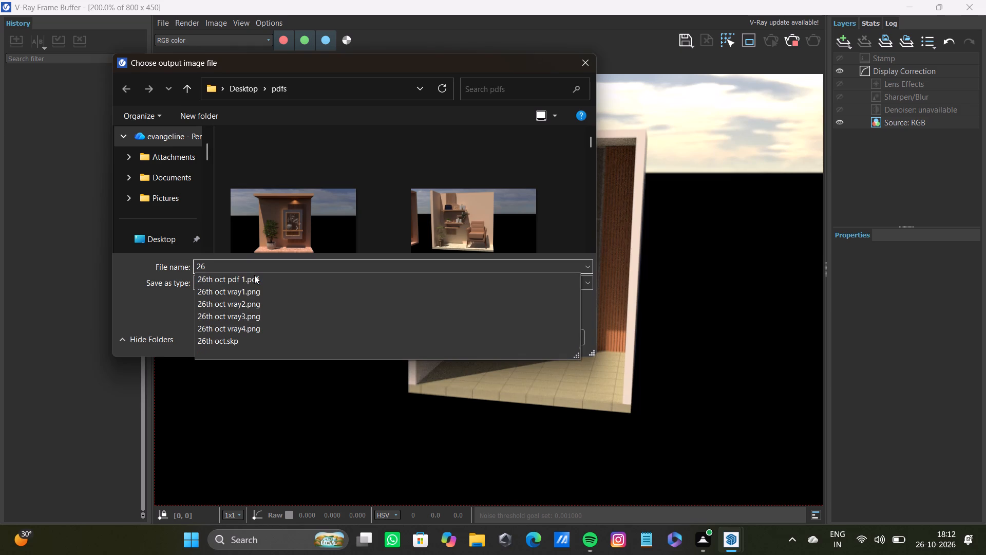
text(th oct)
key(space)
text(vray)
key(5)
key(Return)
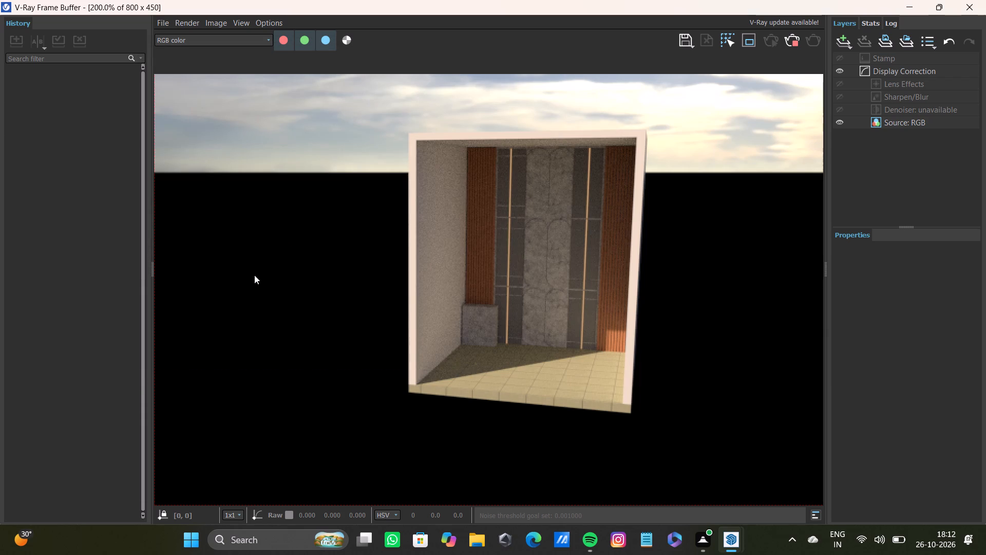
click(969, 2)
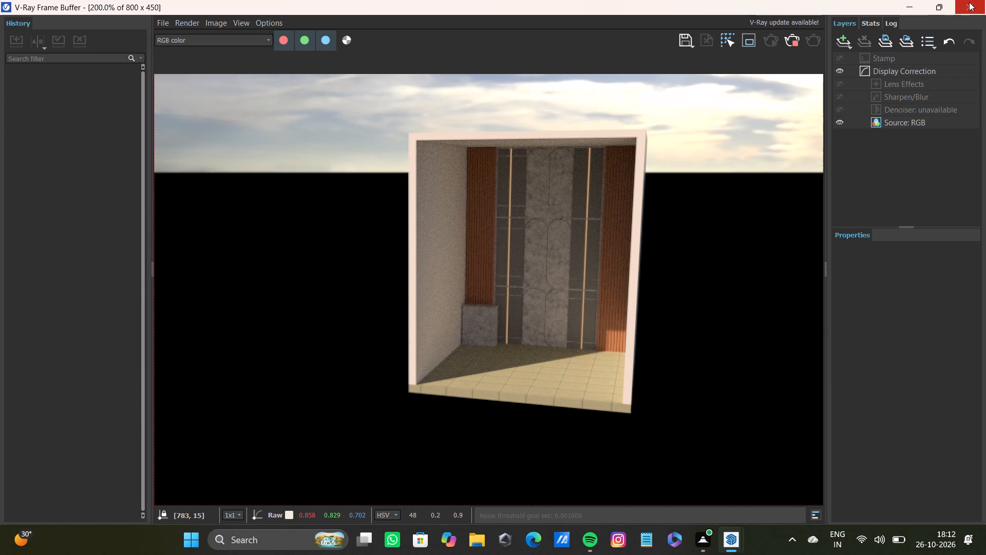
Stop the interactive render.
scroll(589, 271, up, 12)
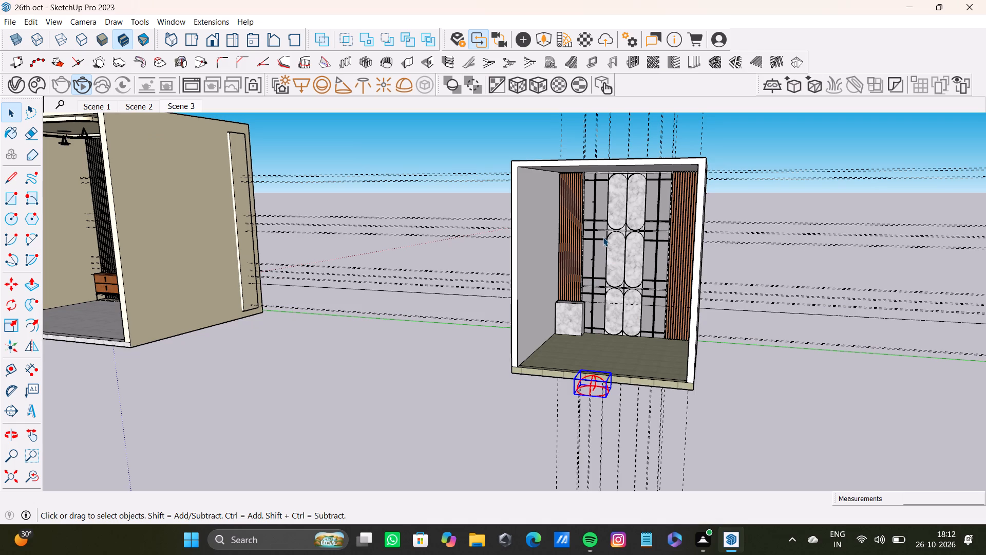
scroll(603, 237, up, 11)
shift+middle_drag(613, 249, 524, 207)
scroll(521, 207, down, 5)
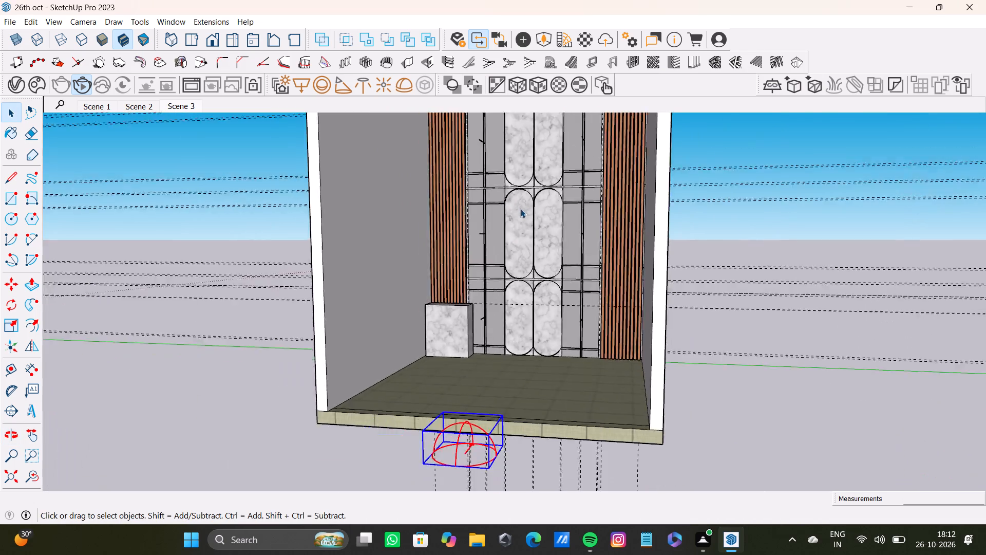
scroll(520, 209, down, 13)
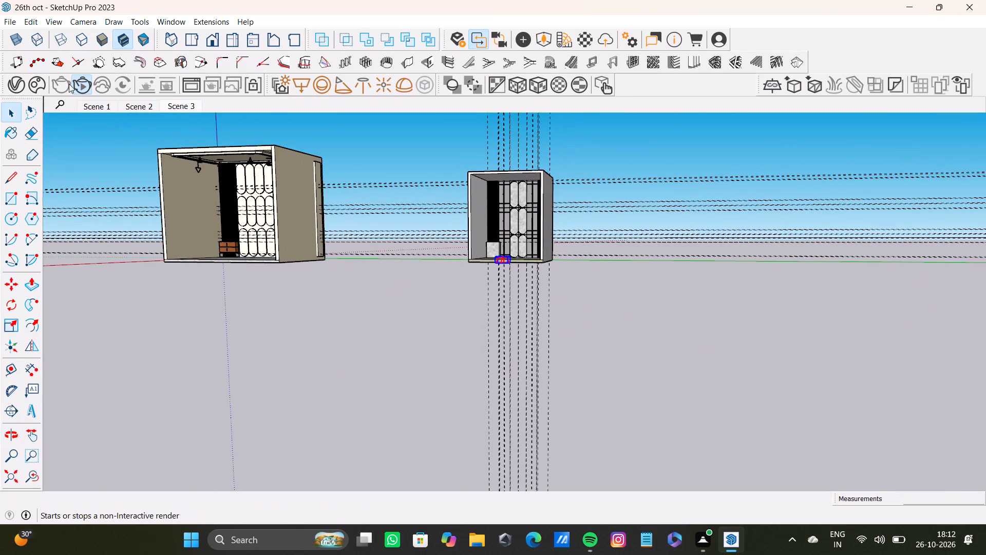
click(89, 90)
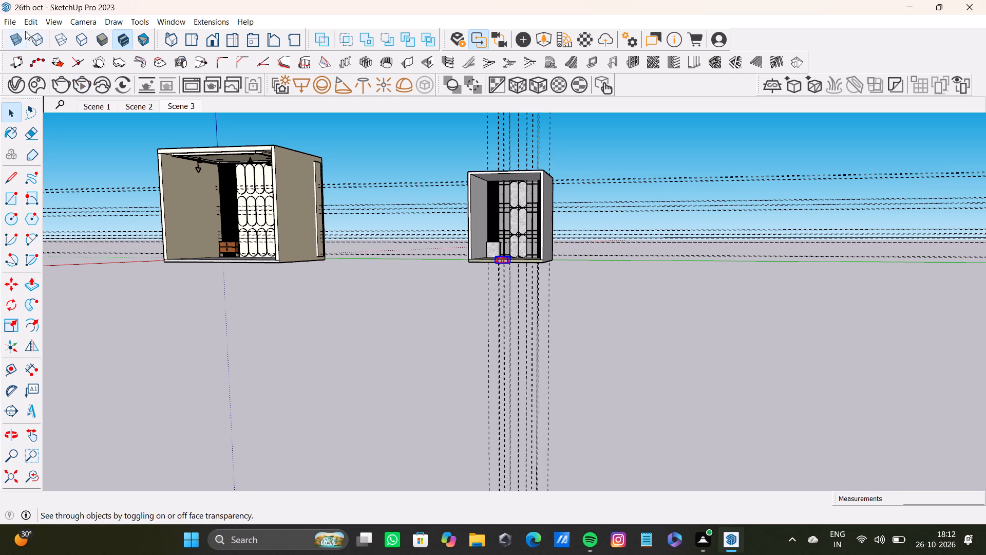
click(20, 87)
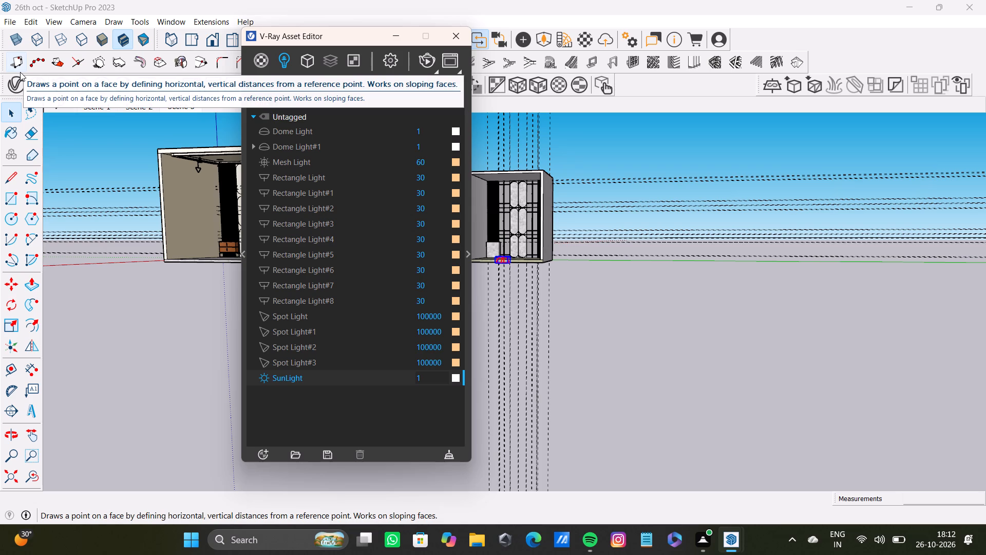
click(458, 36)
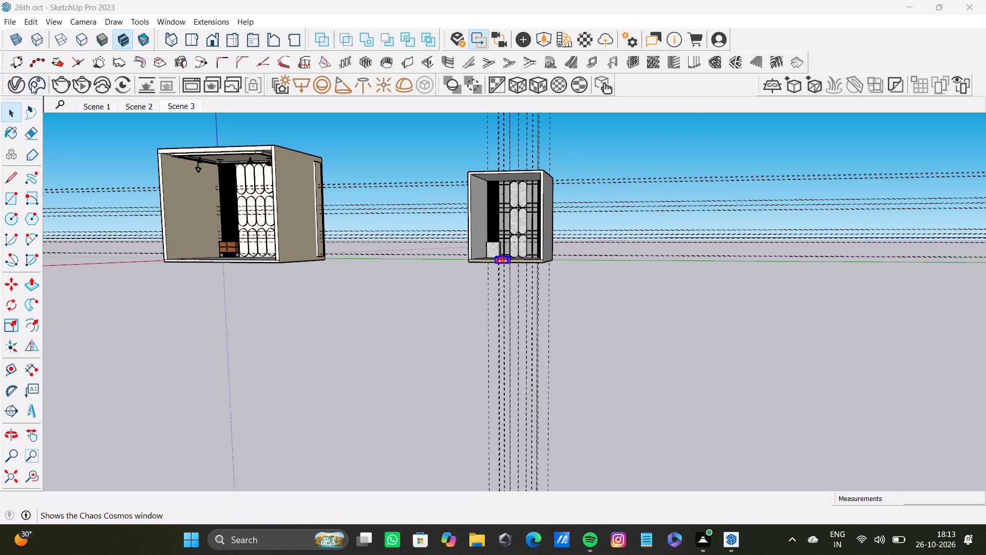
Search the online Chaos Cosmos library for "bed".
click(31, 85)
click(673, 54)
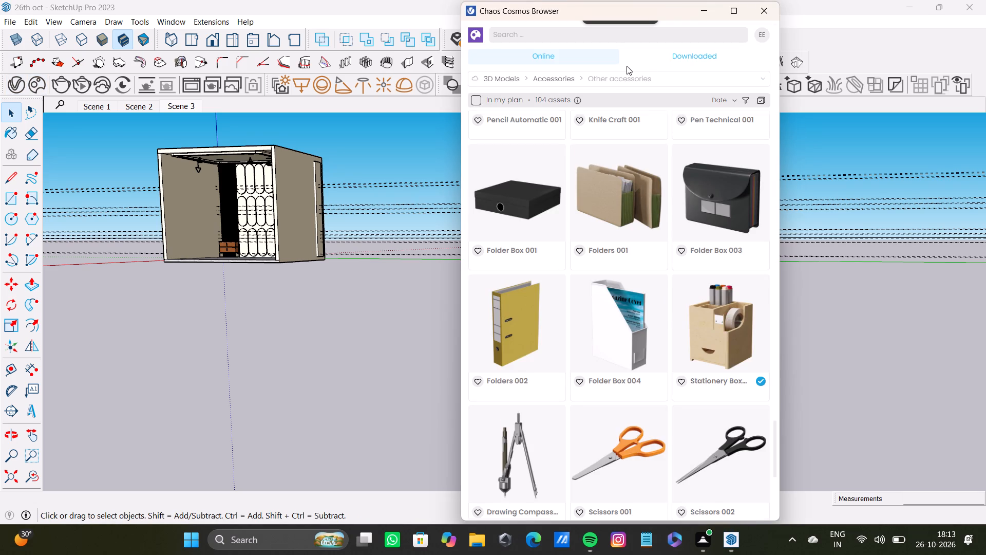
click(535, 46)
click(539, 58)
click(527, 38)
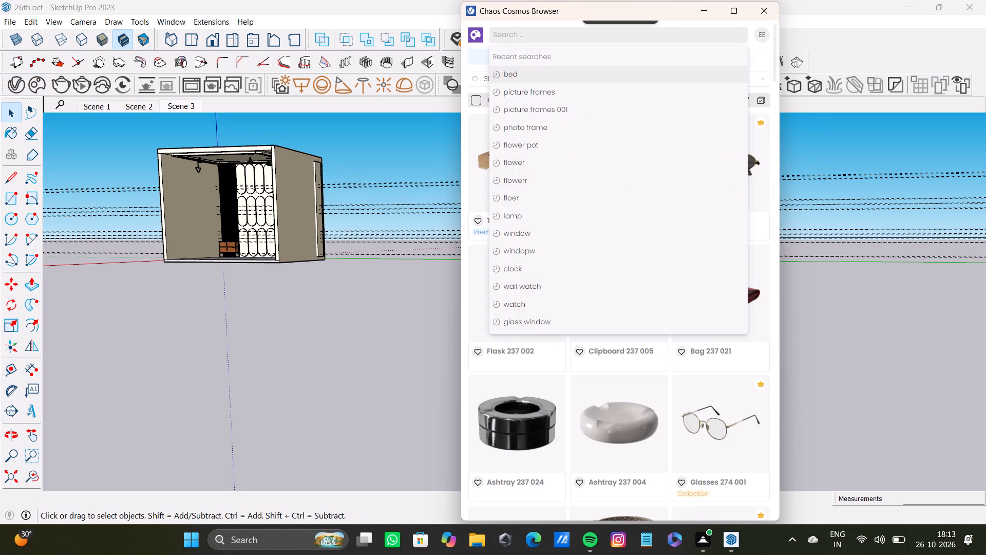
text(bed)
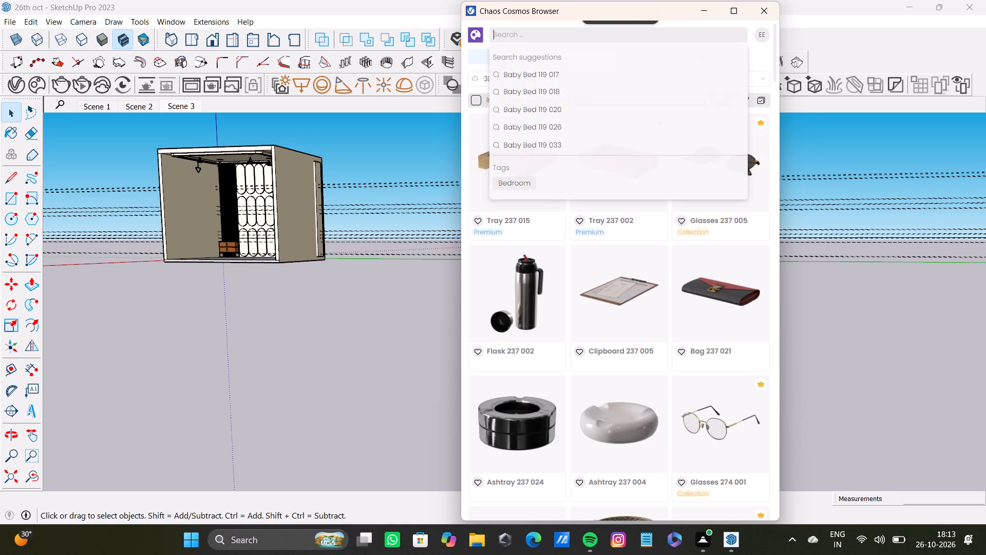
key(Return)
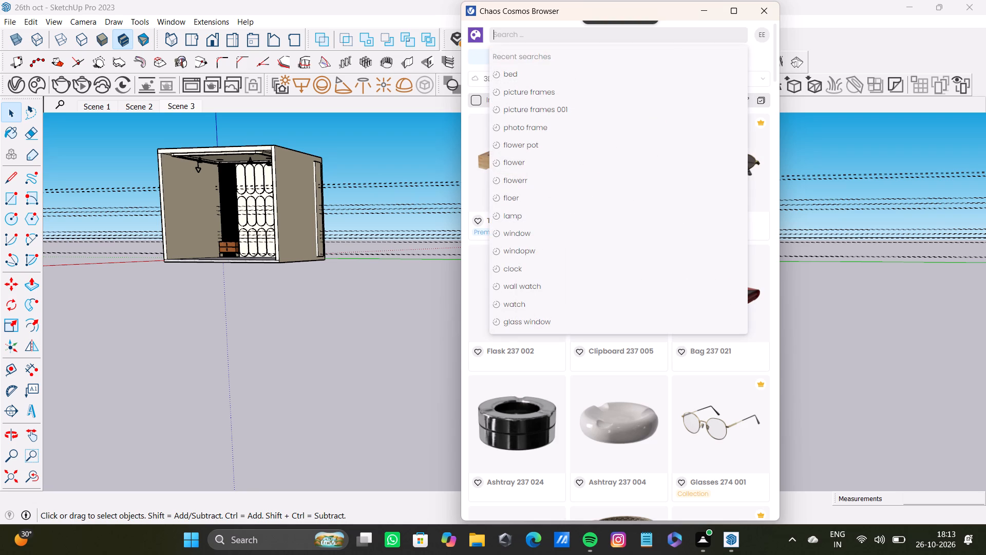
click(509, 71)
Download the Bed 49-21 model from the bed search results.
scroll(610, 268, down, 7)
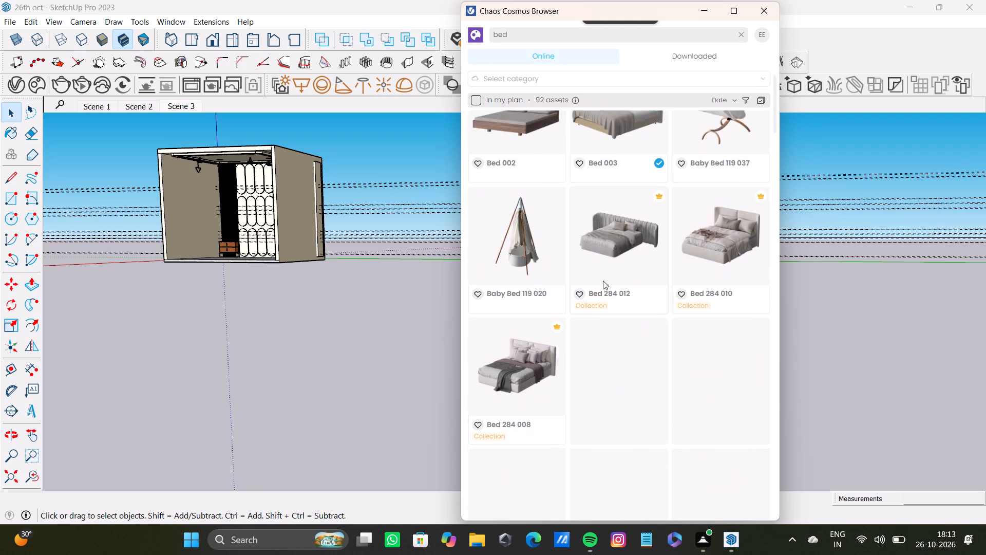
scroll(603, 281, down, 1)
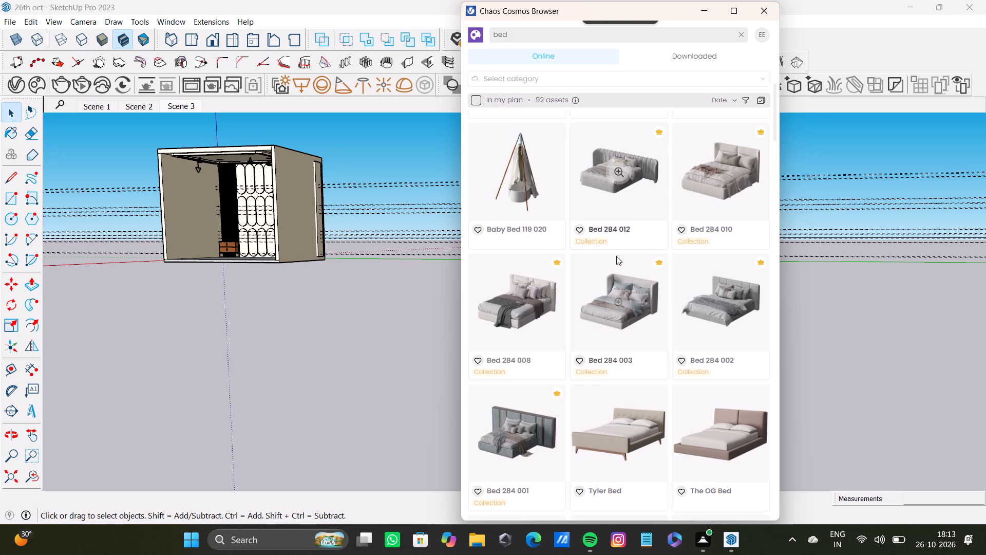
scroll(617, 262, down, 7)
scroll(646, 375, down, 2)
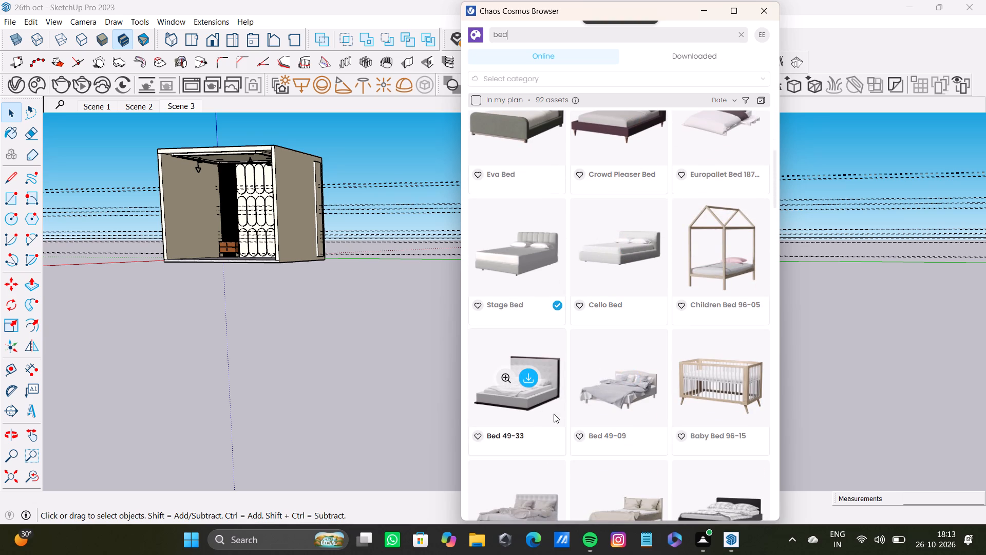
scroll(569, 413, down, 3)
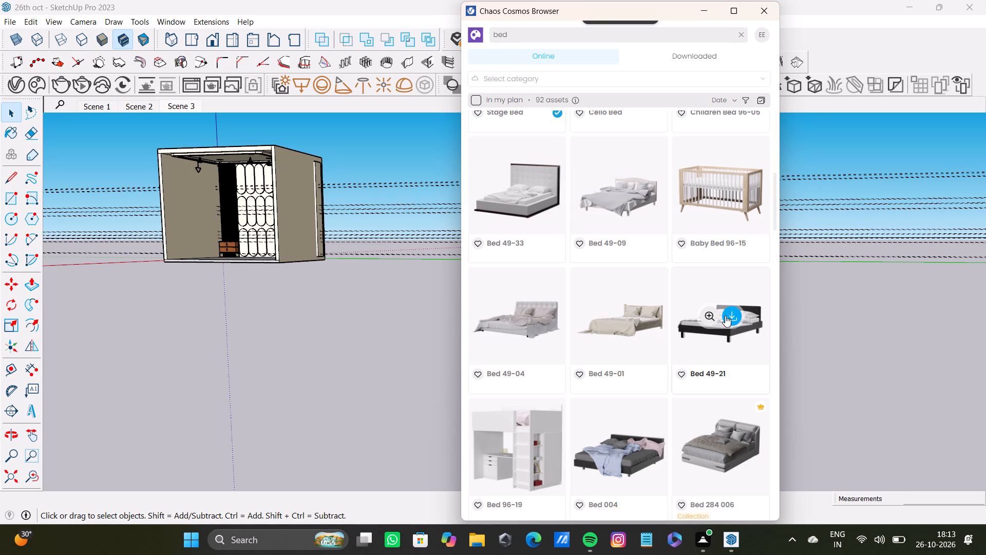
click(725, 316)
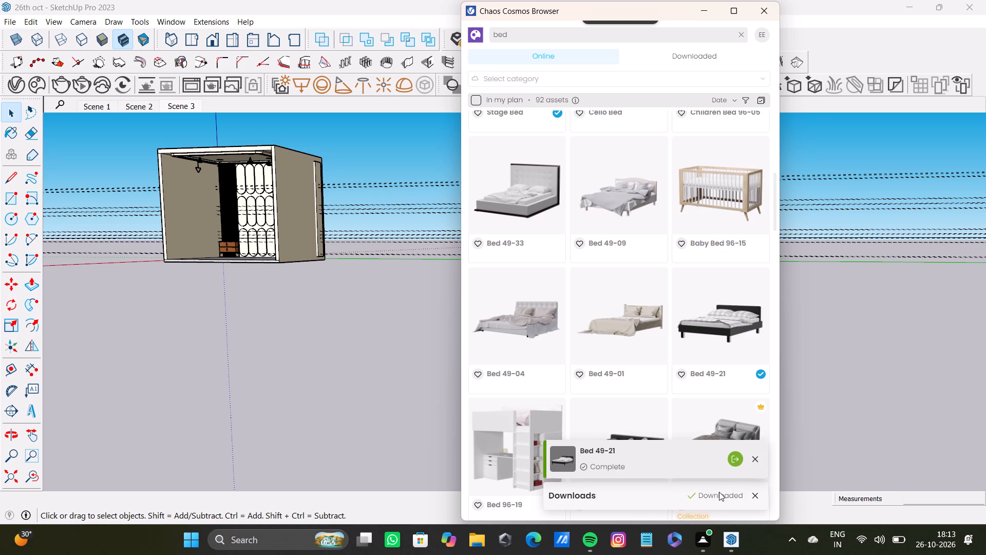
Import Bed 49-21, place it on the ground outside the open front of the panelled room, and close the Cosmos browser.
click(730, 462)
scroll(506, 233, up, 8)
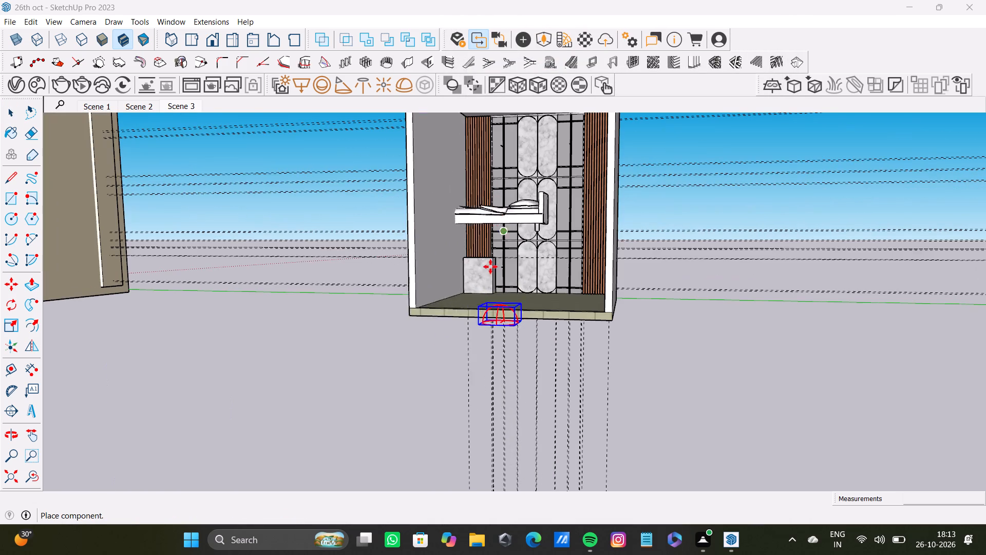
click(372, 375)
key(space)
scroll(295, 369, down, 4)
middle_drag(295, 369, 294, 399)
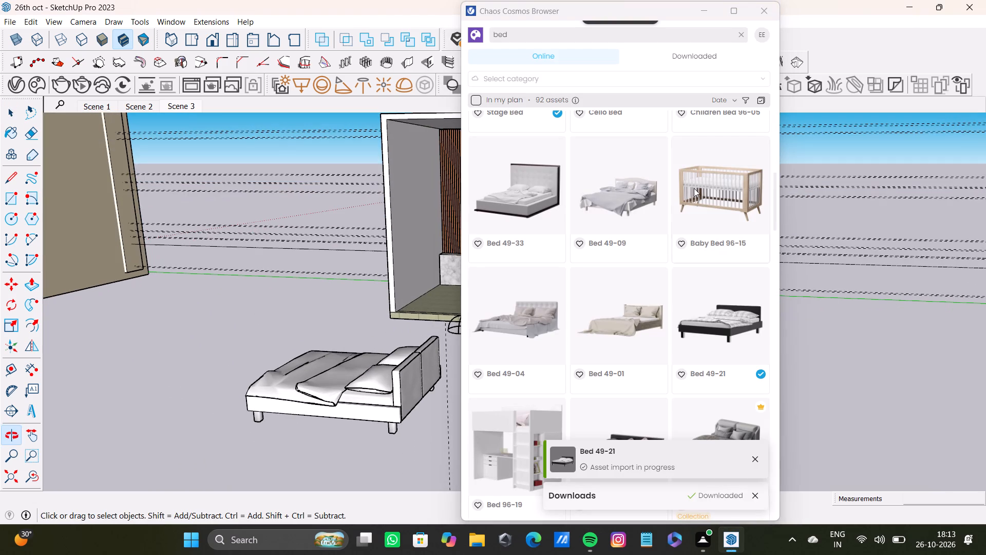
click(765, 16)
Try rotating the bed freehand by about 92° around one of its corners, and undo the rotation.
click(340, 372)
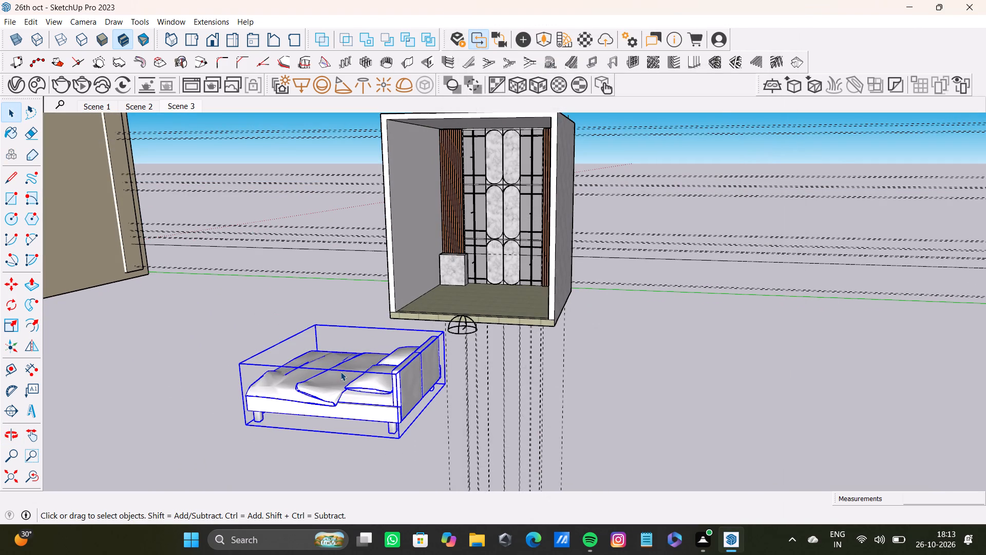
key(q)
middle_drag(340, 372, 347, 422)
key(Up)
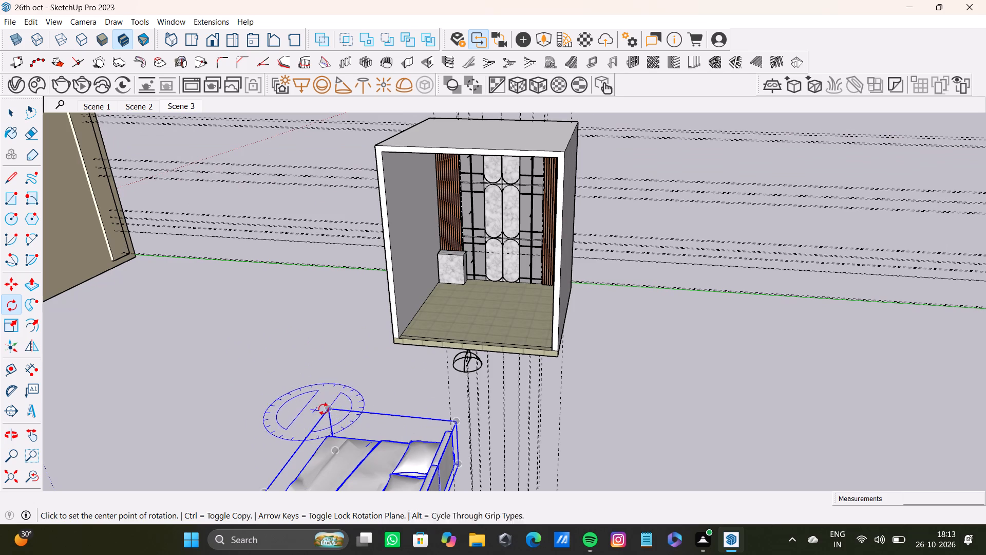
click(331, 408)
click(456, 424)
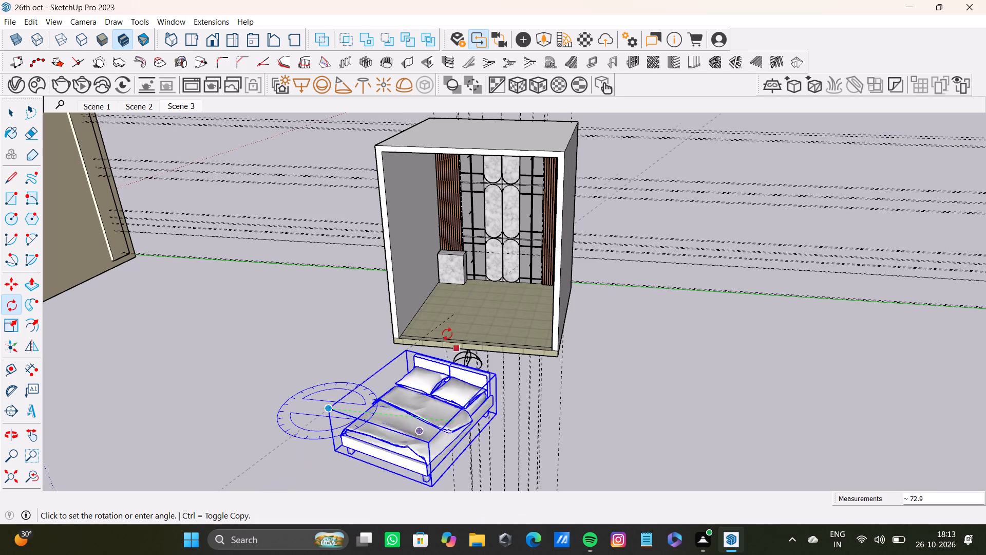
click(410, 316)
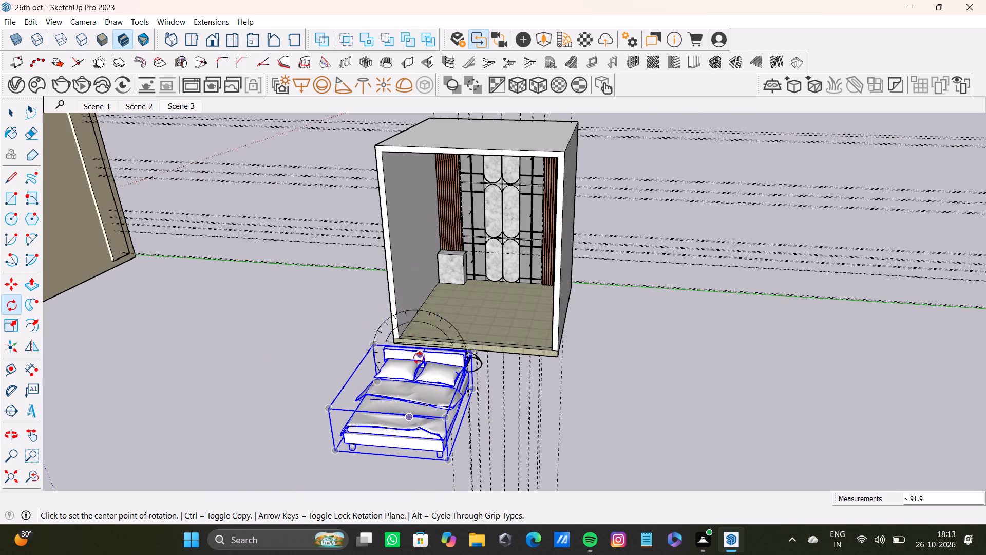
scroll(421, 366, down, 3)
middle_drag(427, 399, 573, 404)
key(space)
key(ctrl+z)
Rotate the bed 90° around its corner so the headboard faces the panelled wall.
scroll(594, 398, down, 3)
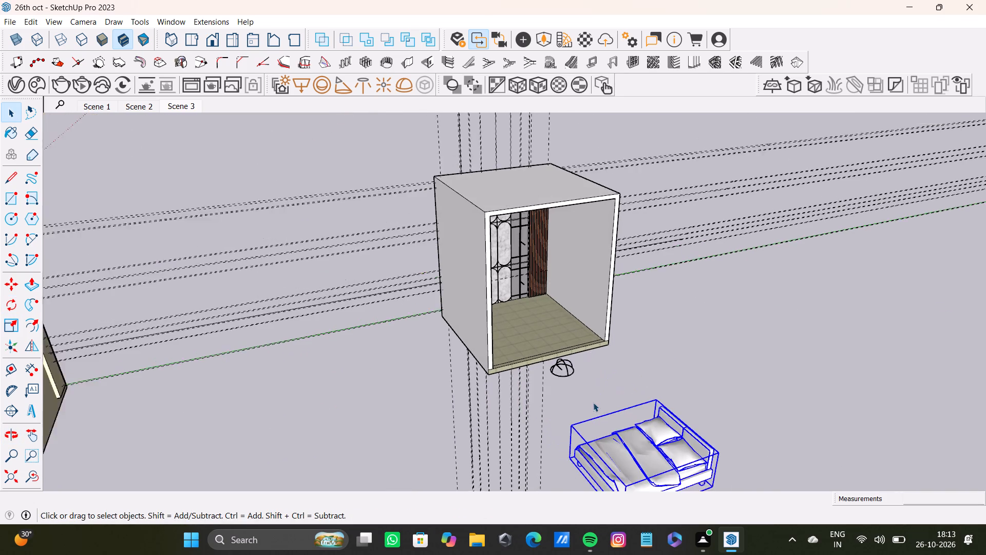
shift+middle_drag(592, 405, 373, 398)
key(q)
scroll(425, 395, up, 1)
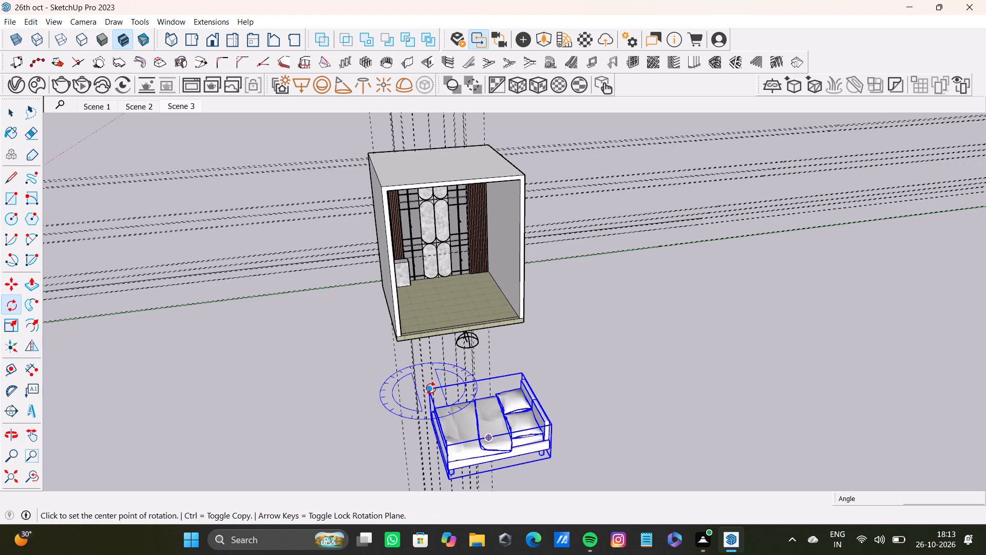
click(431, 388)
click(525, 371)
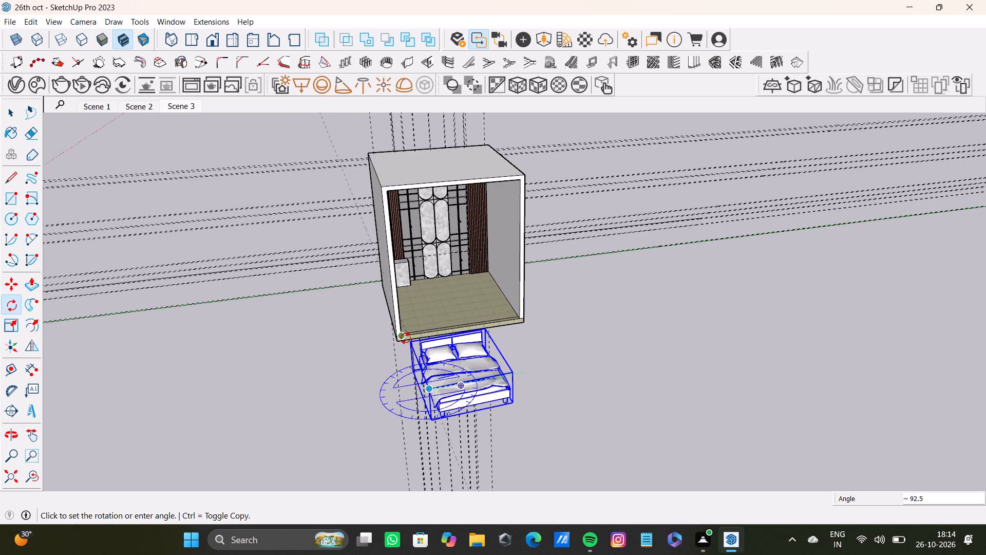
text(90)
key(Return)
key(space)
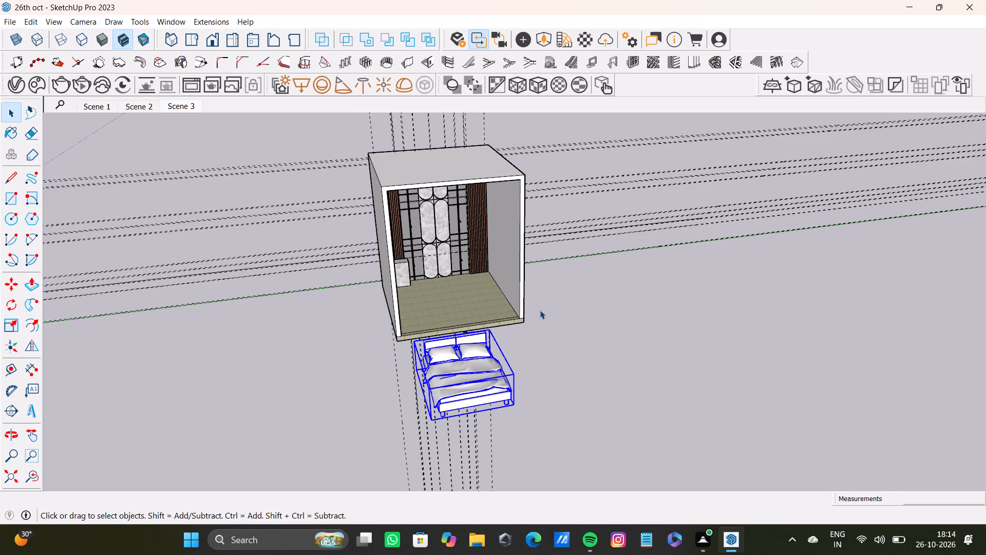
click(545, 314)
Copy the rotated bed from its leg corner onto the floor inside the room, in front of the panelled wall.
scroll(489, 375, up, 2)
middle_drag(486, 373, 191, 356)
scroll(281, 293, up, 8)
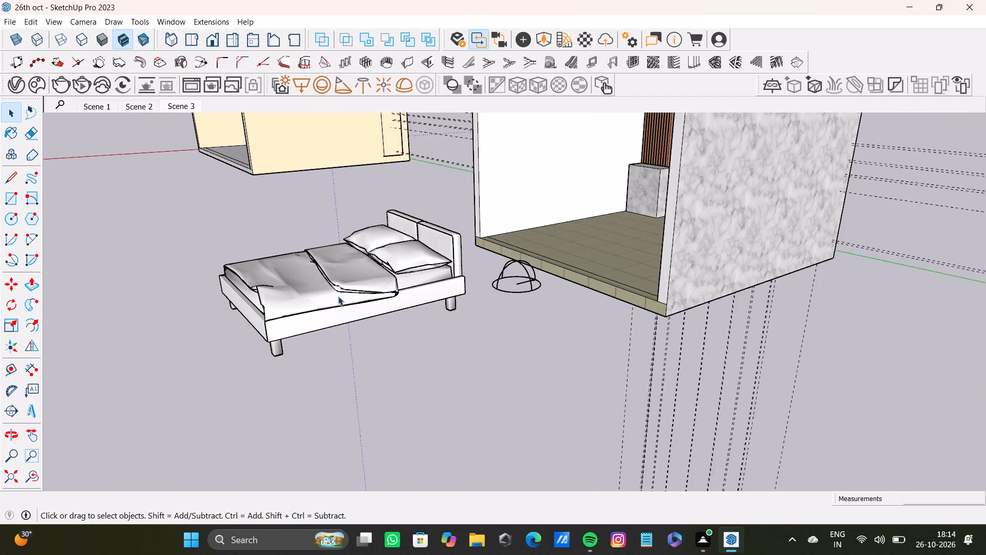
scroll(338, 296, up, 4)
click(334, 285)
key(m)
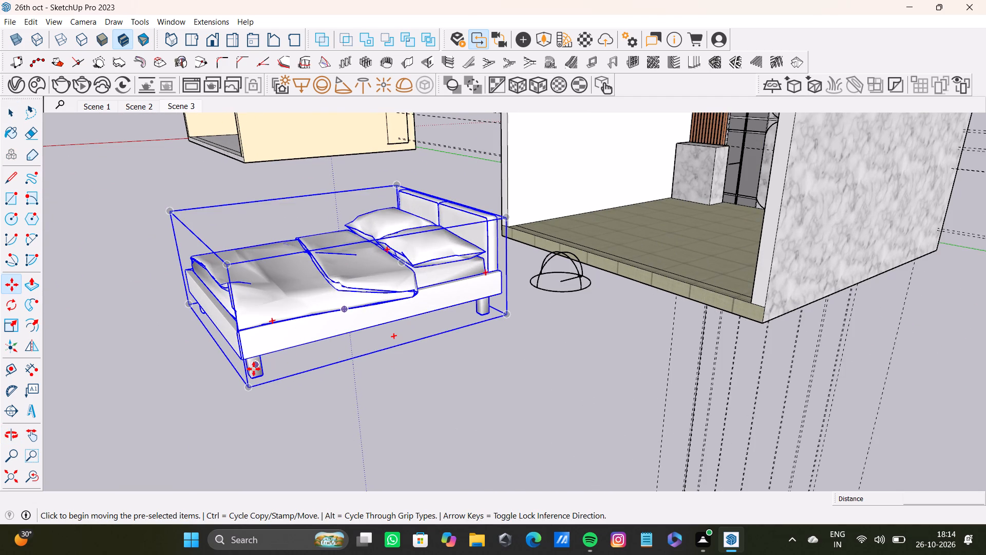
click(251, 380)
scroll(537, 263, down, 4)
middle_drag(585, 250, 619, 393)
scroll(684, 344, up, 1)
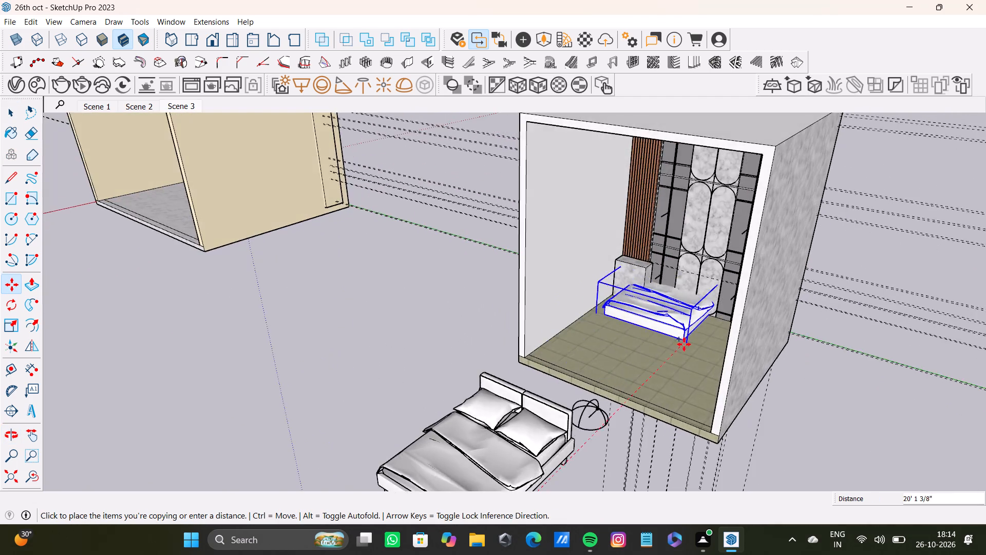
scroll(684, 344, up, 5)
click(691, 398)
Delete the original bed standing outside the room.
scroll(570, 369, down, 3)
middle_drag(561, 381, 652, 381)
key(space)
click(527, 461)
key(Delete)
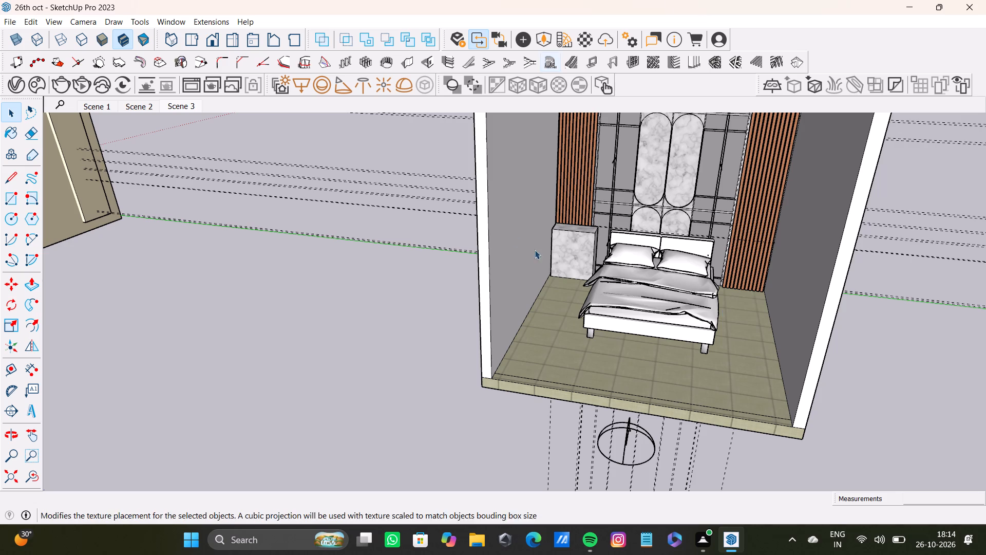
Scale the bed up from its upper headboard corner beside the marble block.
scroll(534, 249, down, 6)
shift+middle_drag(586, 238, 525, 229)
scroll(531, 240, up, 7)
middle_drag(564, 301, 613, 297)
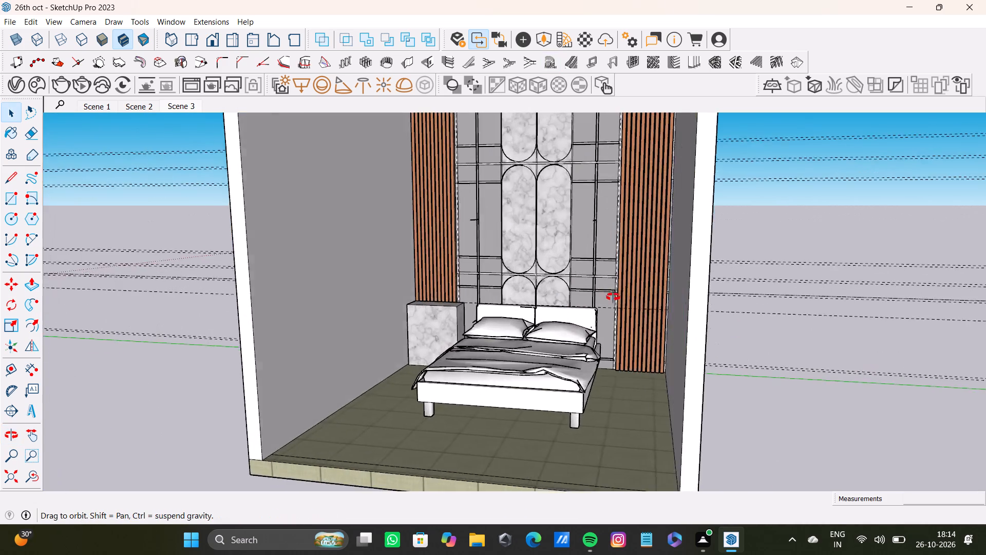
middle_drag(613, 297, 557, 314)
scroll(544, 338, up, 5)
middle_drag(537, 346, 517, 349)
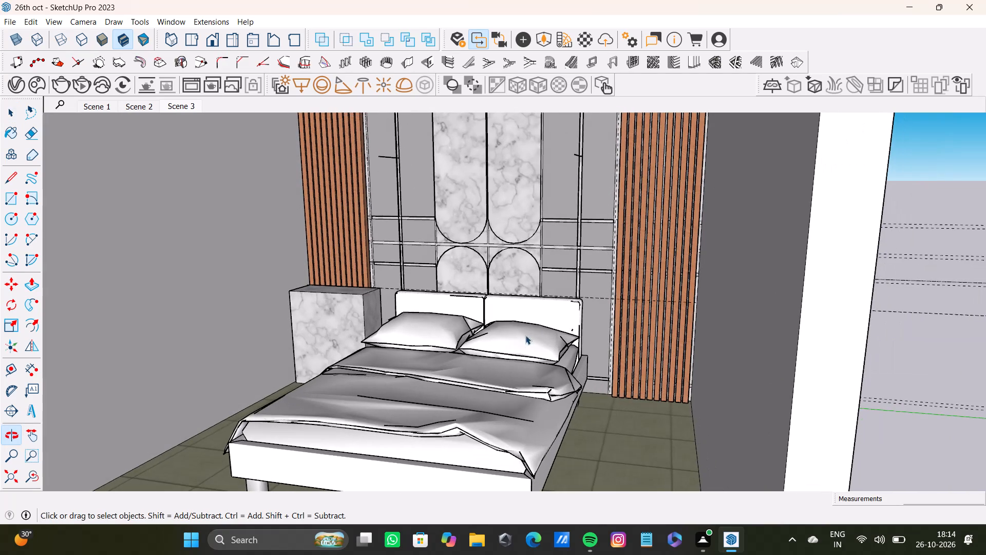
click(536, 325)
key(q)
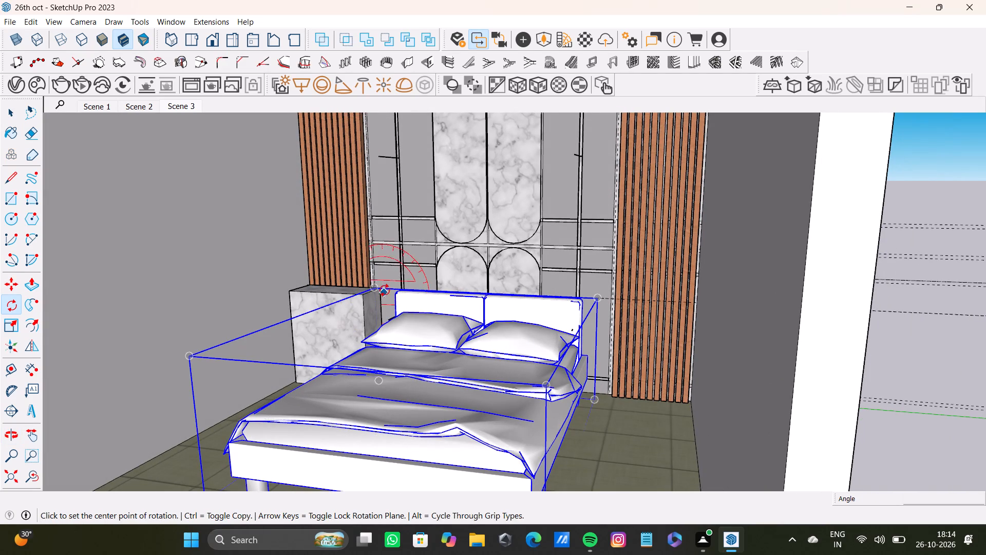
key(space)
key(s)
drag(377, 286, 370, 233)
scroll(428, 323, down, 8)
shift+middle_drag(428, 335, 387, 303)
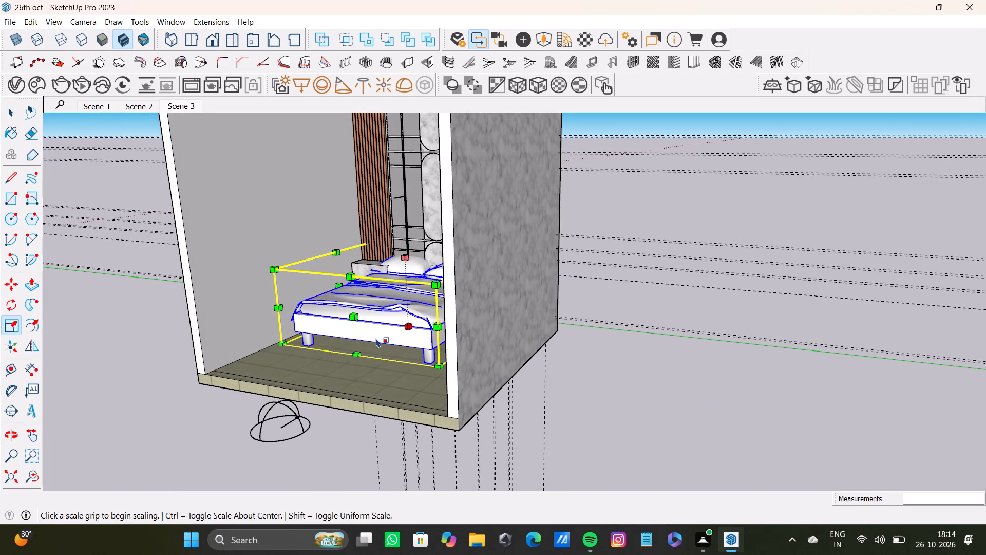
key(space)
click(611, 214)
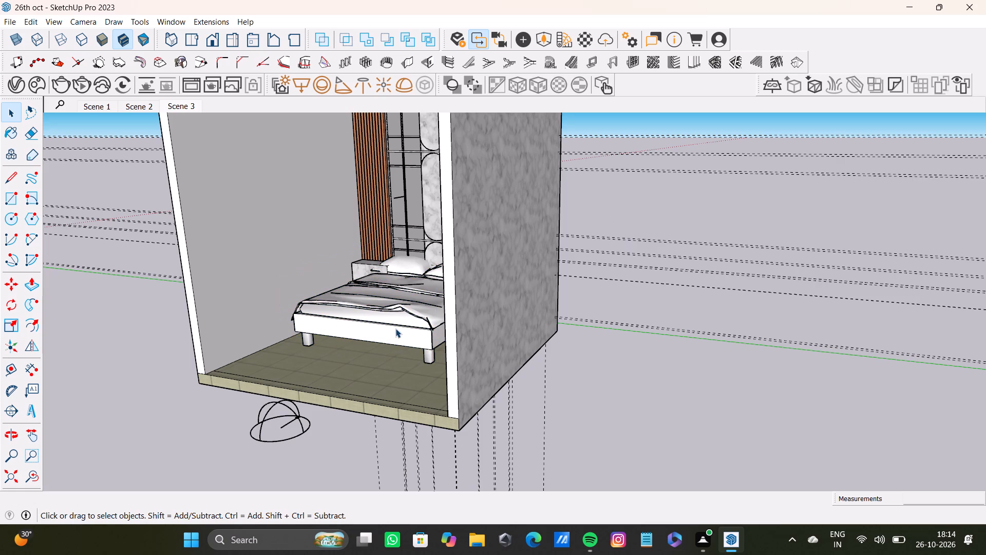
Move the enlarged bed forward across the floor, toward the room's open front.
click(395, 328)
key(m)
click(438, 368)
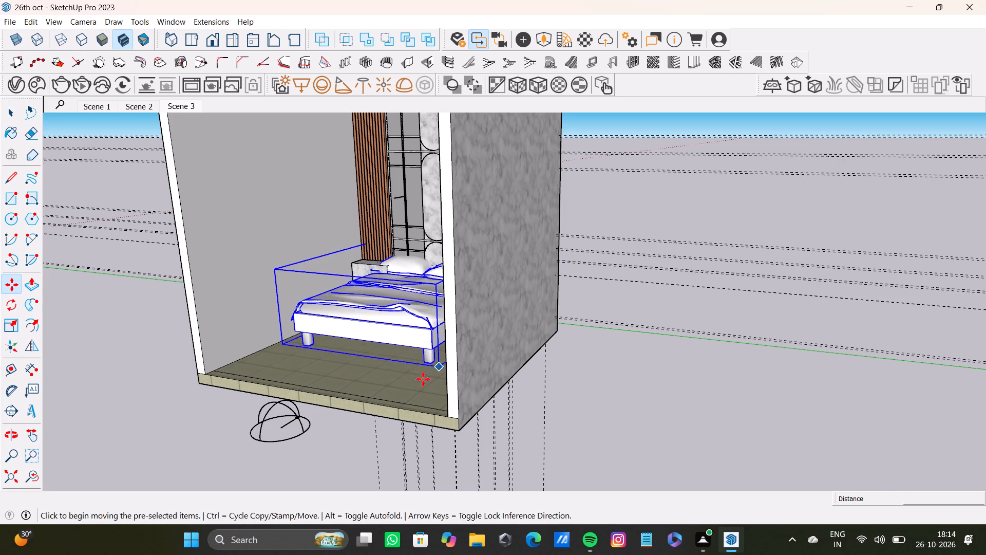
click(418, 386)
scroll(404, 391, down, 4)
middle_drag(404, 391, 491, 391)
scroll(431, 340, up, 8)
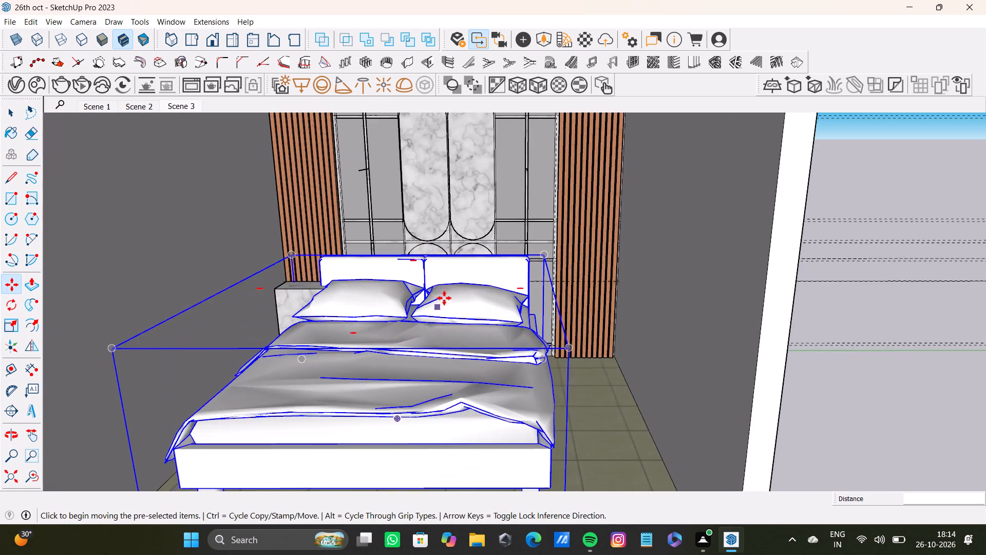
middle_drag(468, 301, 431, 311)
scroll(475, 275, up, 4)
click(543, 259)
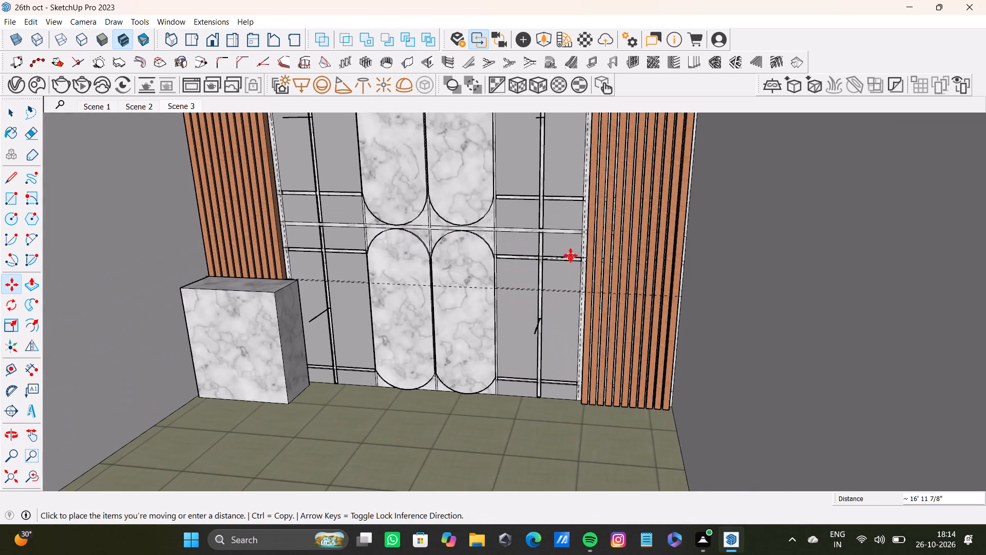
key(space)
Move the bed sideways about 1' 3 5/8", away from the marble block and toward the opposite side wall.
scroll(421, 267, down, 8)
shift+middle_drag(439, 348, 435, 280)
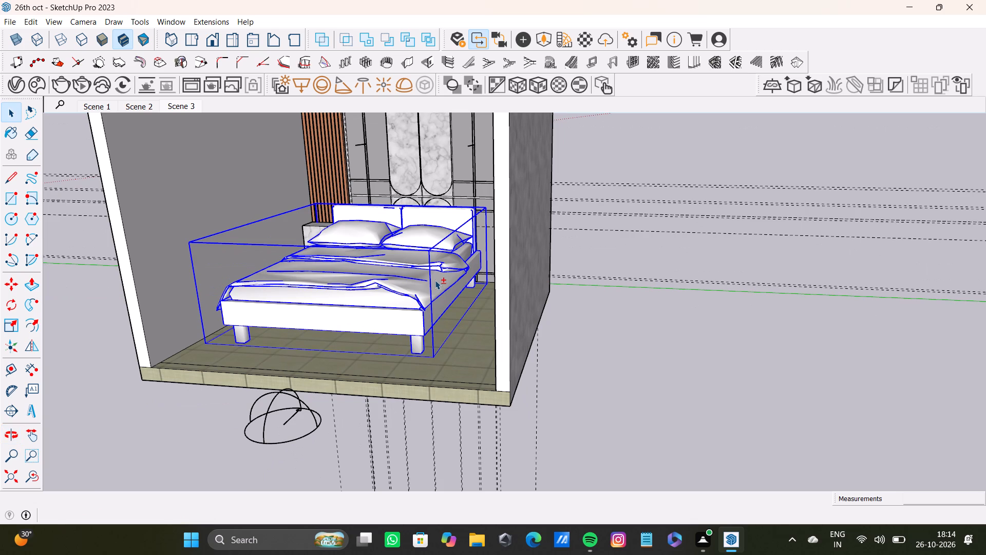
scroll(492, 265, down, 3)
middle_drag(312, 270, 373, 263)
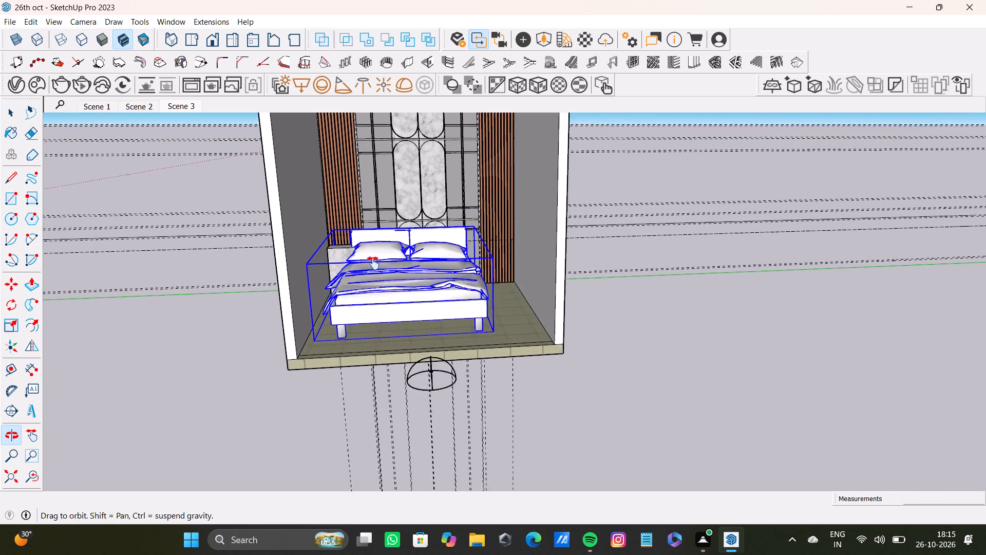
middle_drag(373, 263, 366, 261)
scroll(339, 302, up, 2)
key(m)
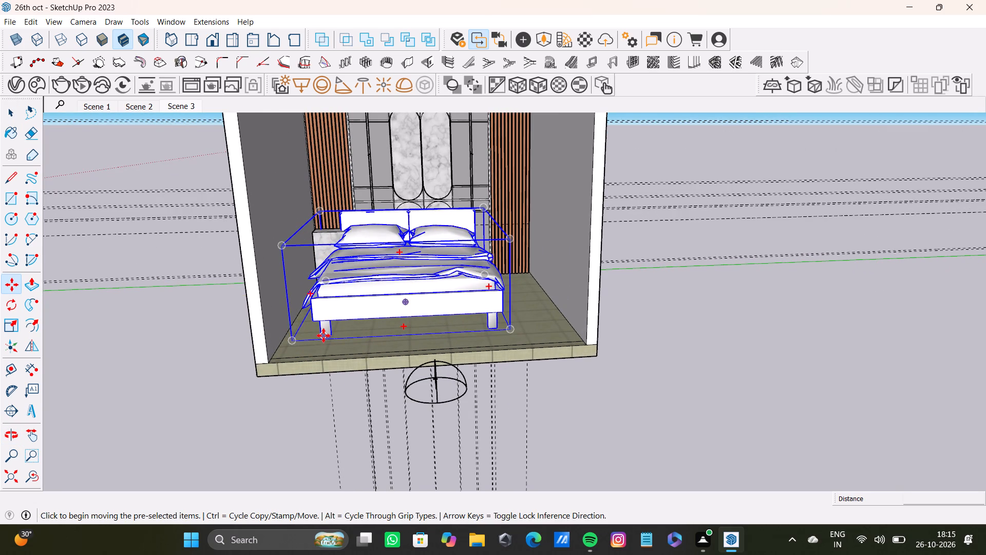
click(324, 336)
click(357, 336)
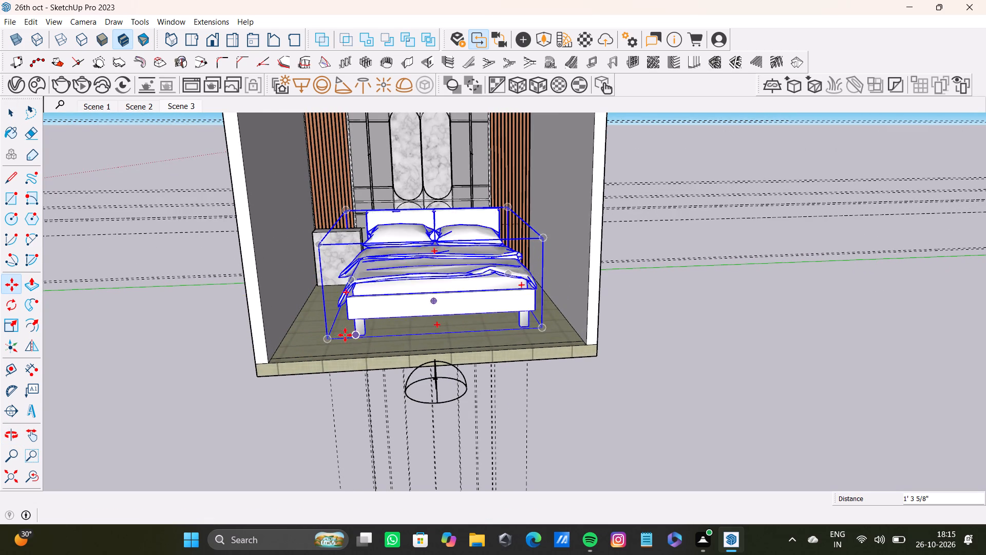
Stretch the bed upward with the Scale tool to make it taller, and clear the selection.
scroll(342, 326, down, 5)
middle_drag(361, 326, 328, 383)
scroll(367, 279, up, 6)
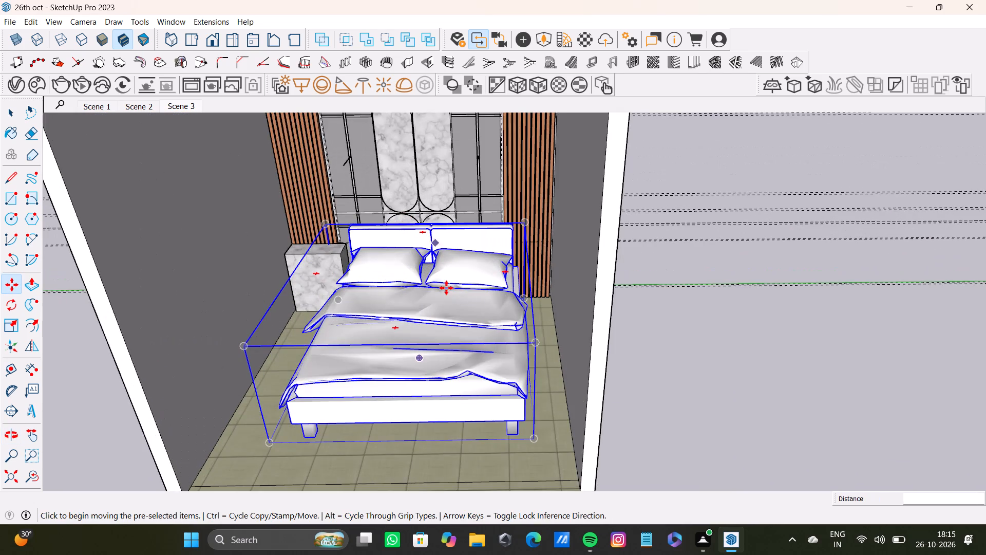
key(space)
key(space)
key(s)
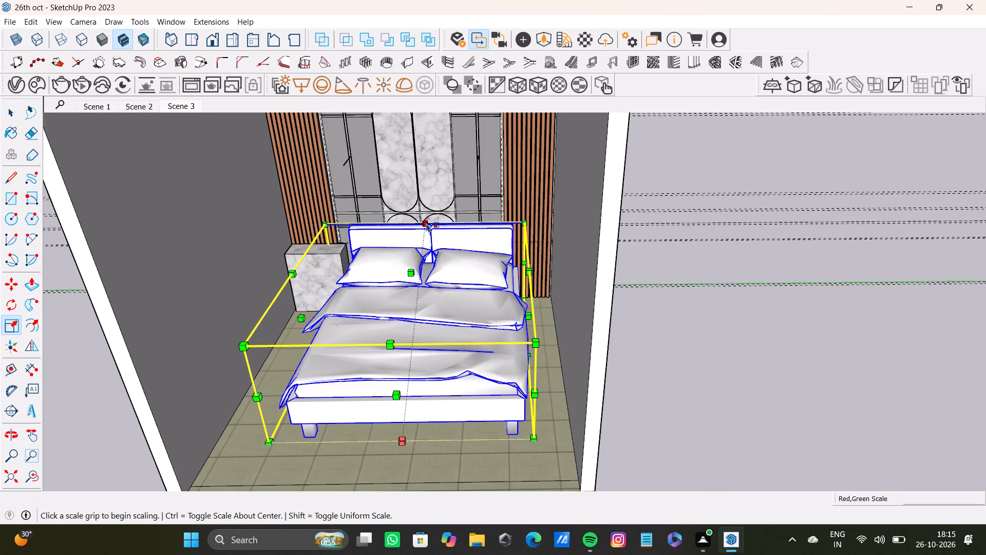
drag(413, 271, 406, 244)
scroll(406, 253, down, 4)
key(space)
middle_drag(408, 266, 422, 270)
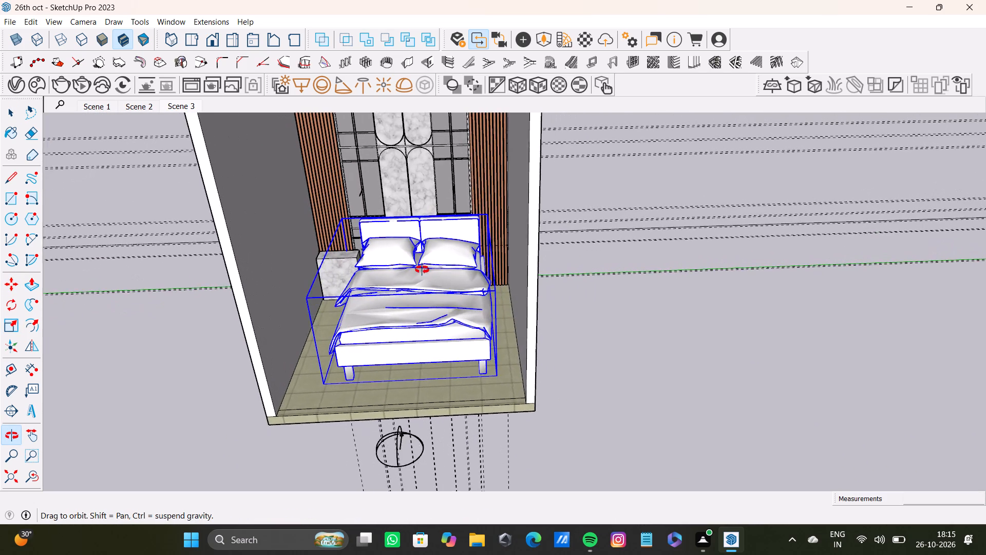
middle_drag(422, 270, 414, 263)
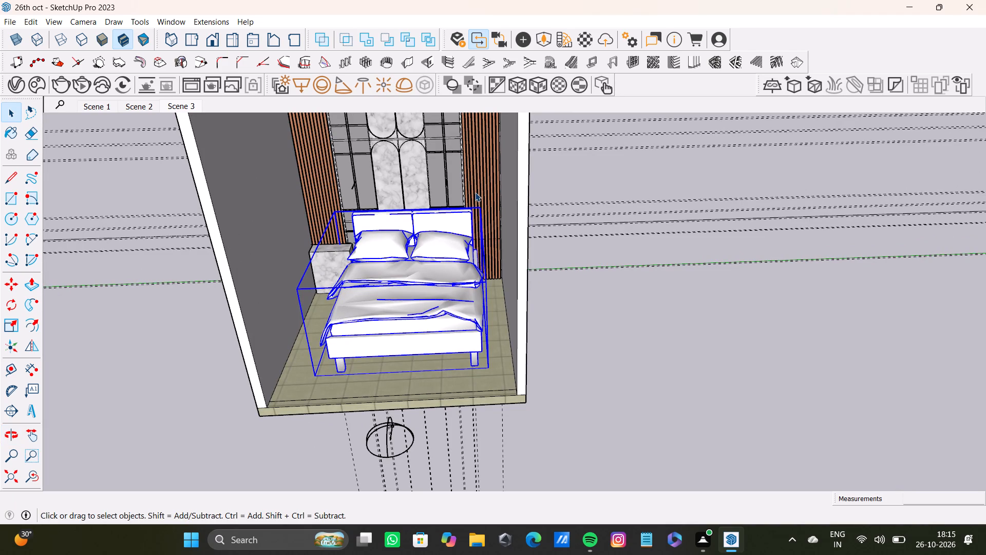
scroll(465, 289, down, 5)
middle_drag(535, 168, 497, 148)
key(space)
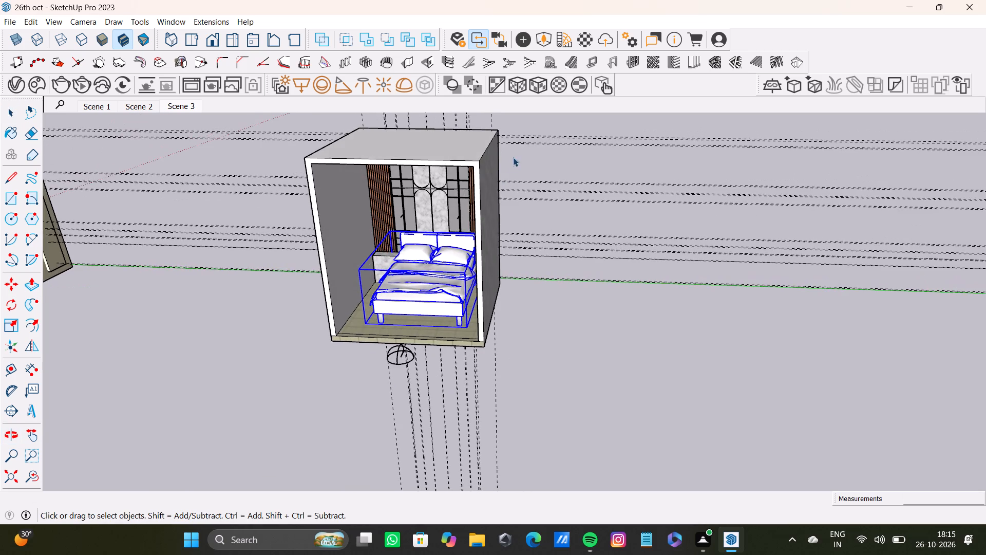
click(518, 157)
Frame the furnished room from its open front and start a V-Ray interactive render.
scroll(467, 257, down, 3)
shift+middle_drag(448, 285, 488, 203)
scroll(439, 250, up, 6)
middle_drag(434, 246, 467, 233)
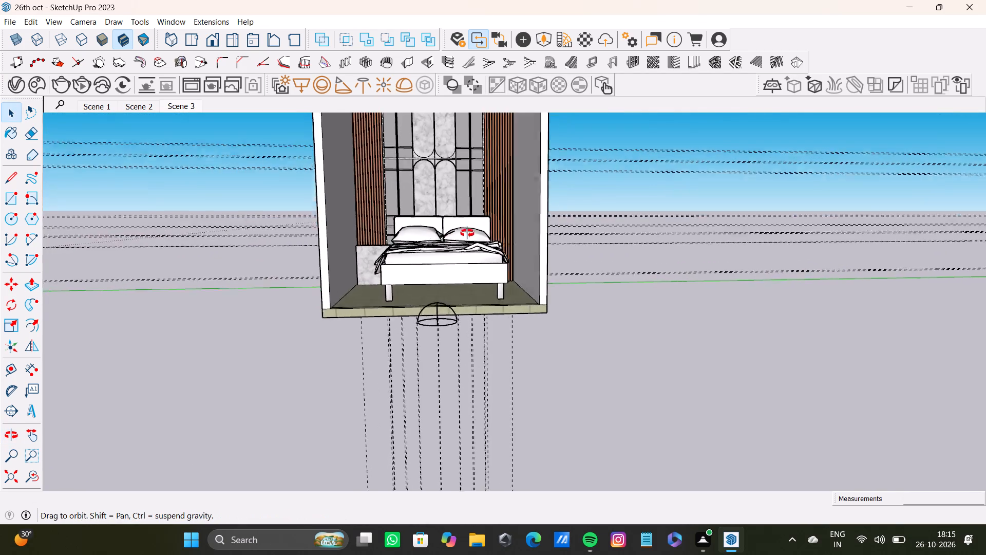
middle_drag(467, 233, 405, 311)
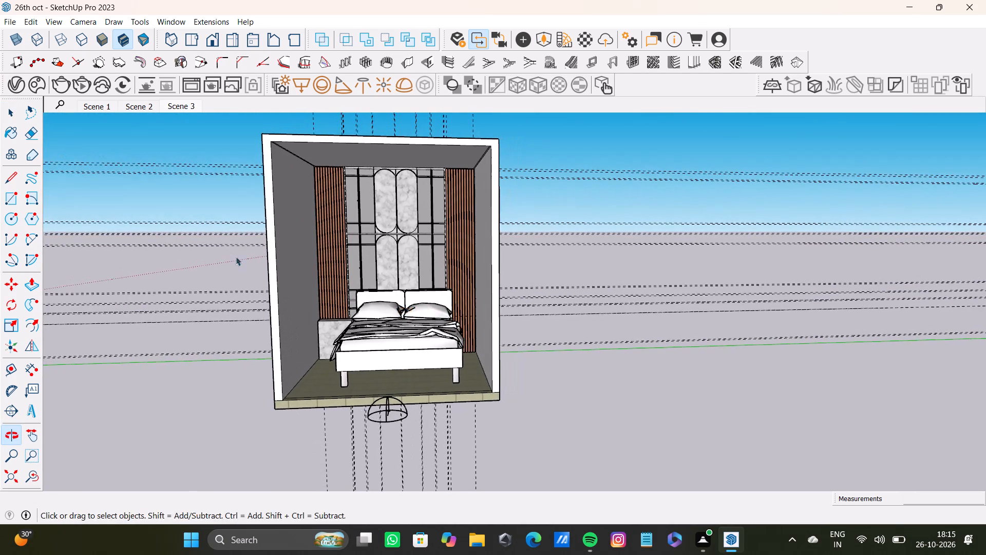
click(77, 83)
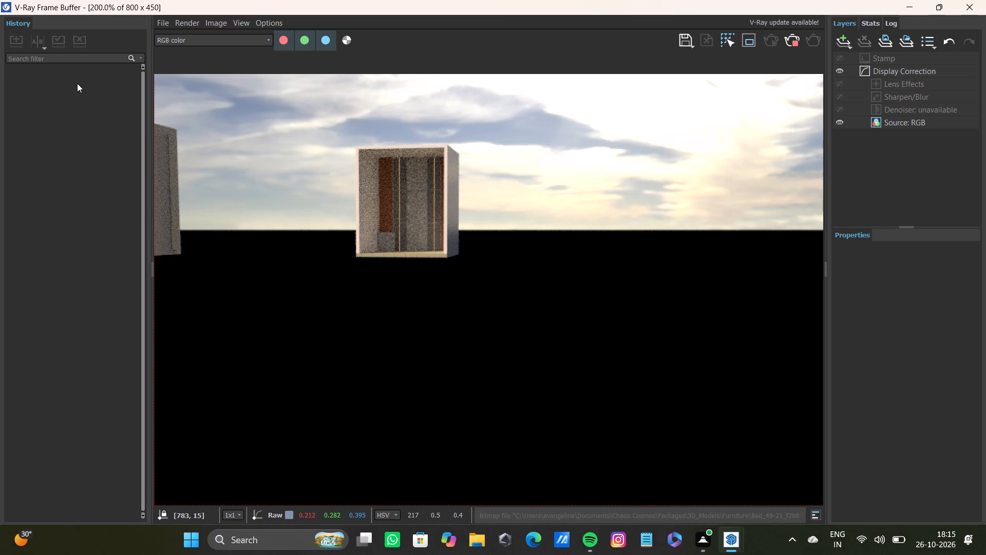
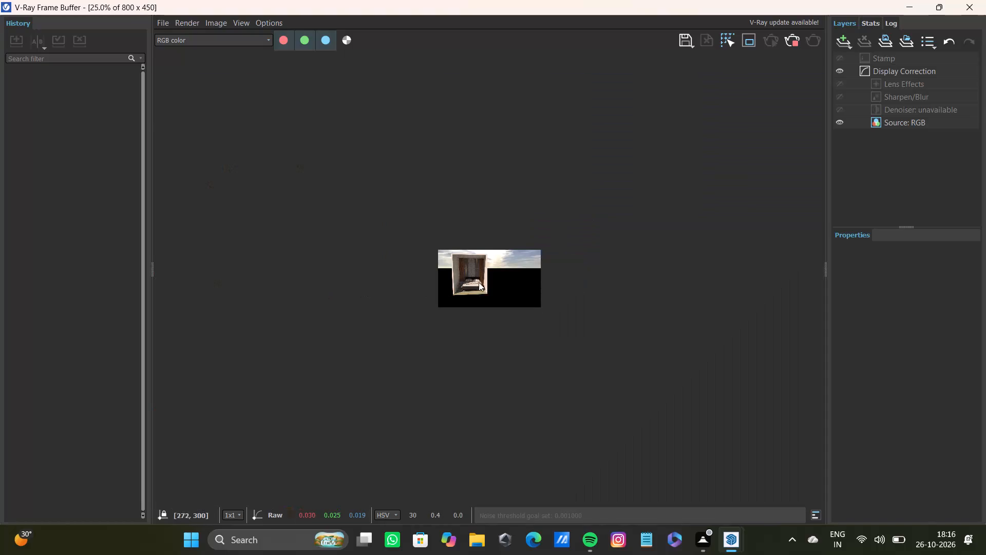
Save the rendered bedroom image as a PNG named 26th oct vray6 in the pdfs folder, and close the frame buffer.
scroll(483, 275, up, 4)
scroll(439, 290, down, 2)
shift+middle_drag(439, 290, 476, 294)
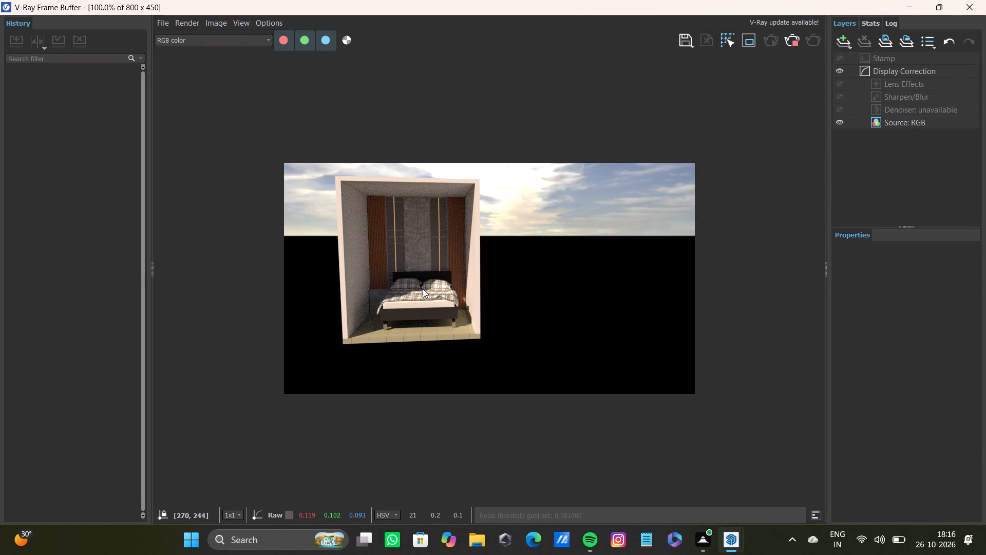
scroll(423, 285, up, 1)
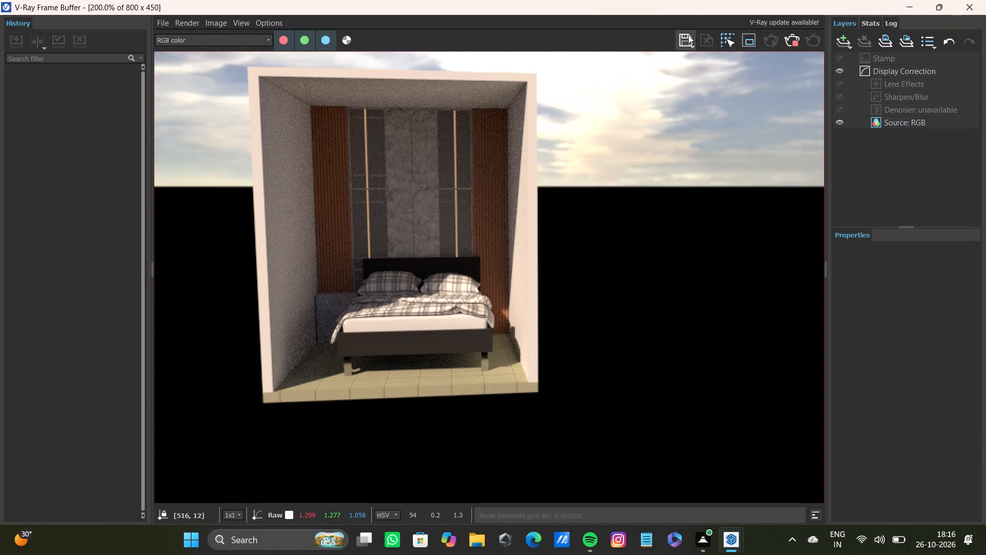
click(688, 35)
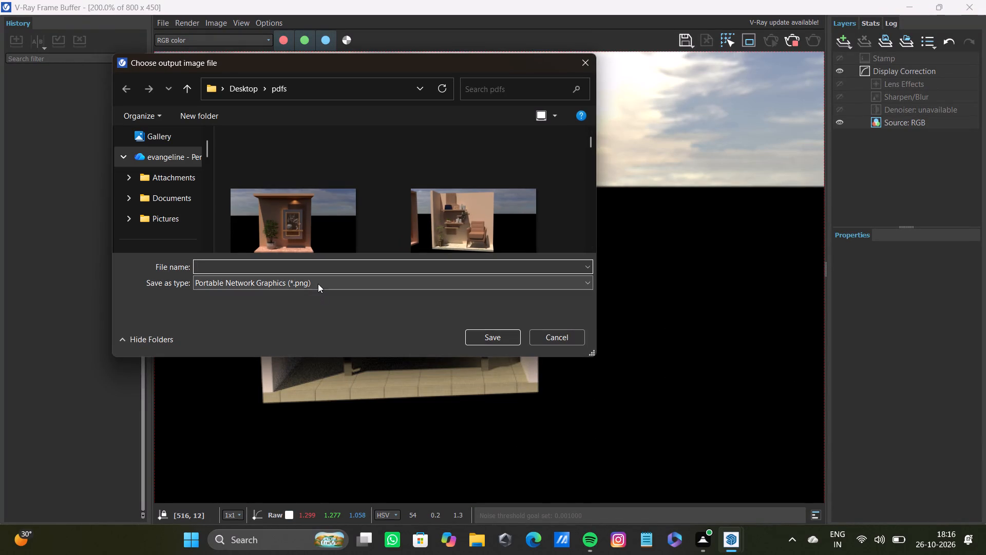
text(26)
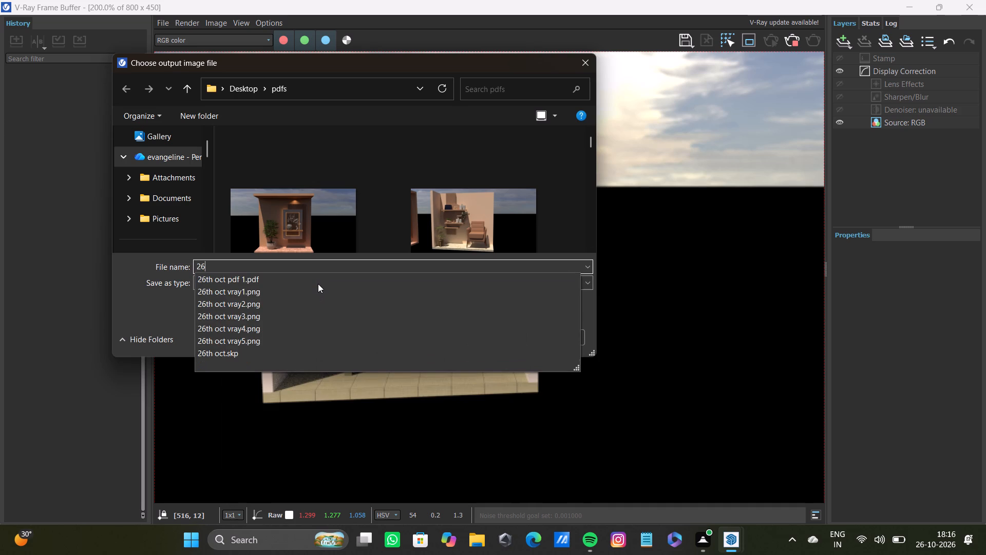
text(th o)
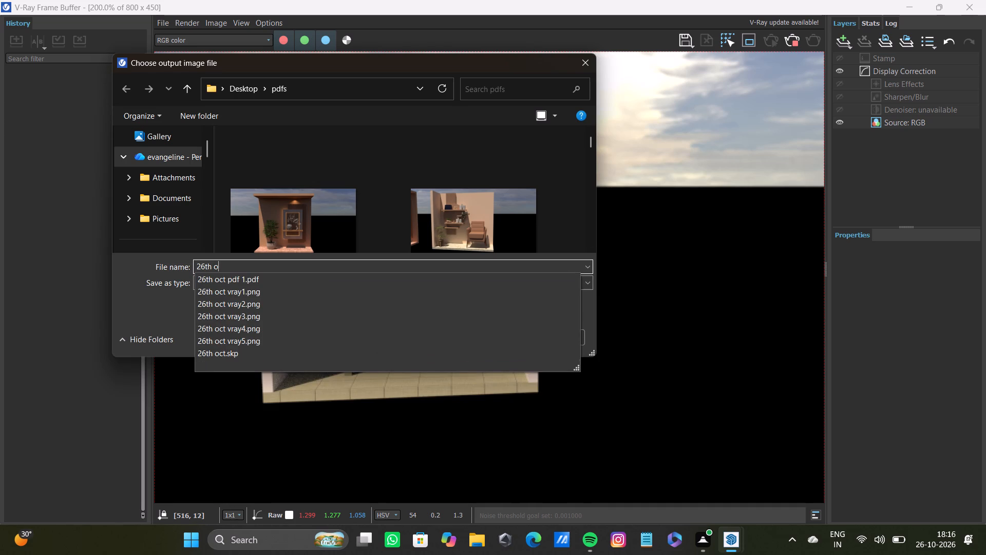
text(ct)
key(space)
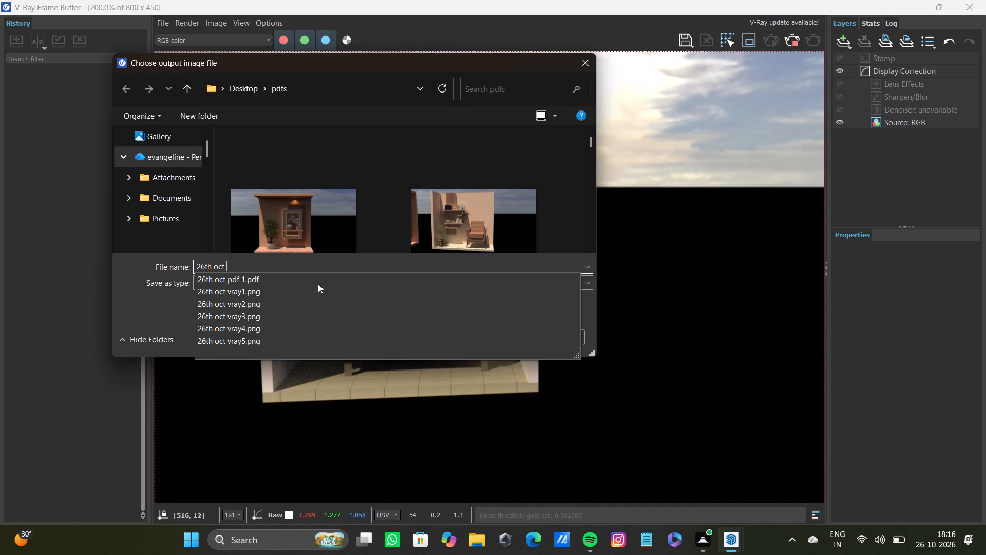
text(vr)
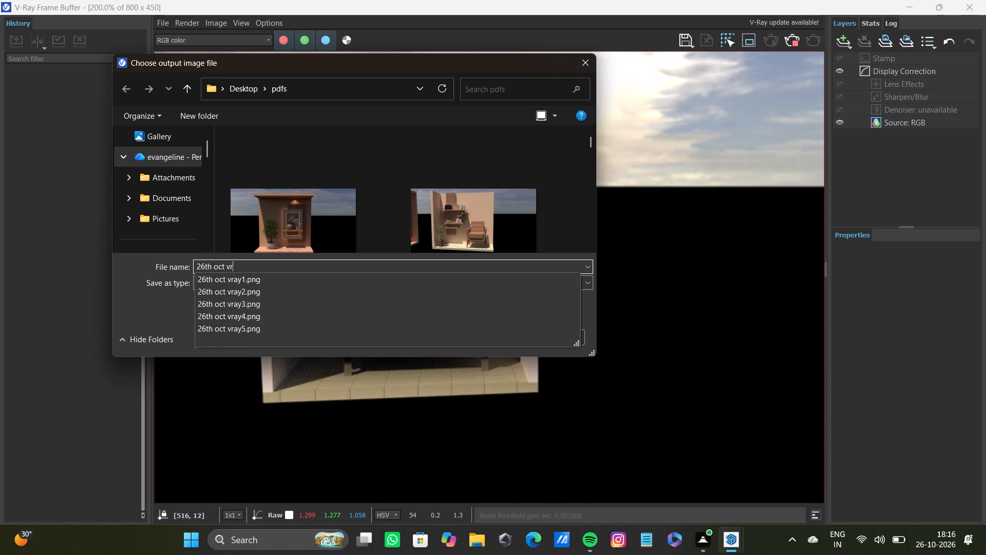
text(ay)
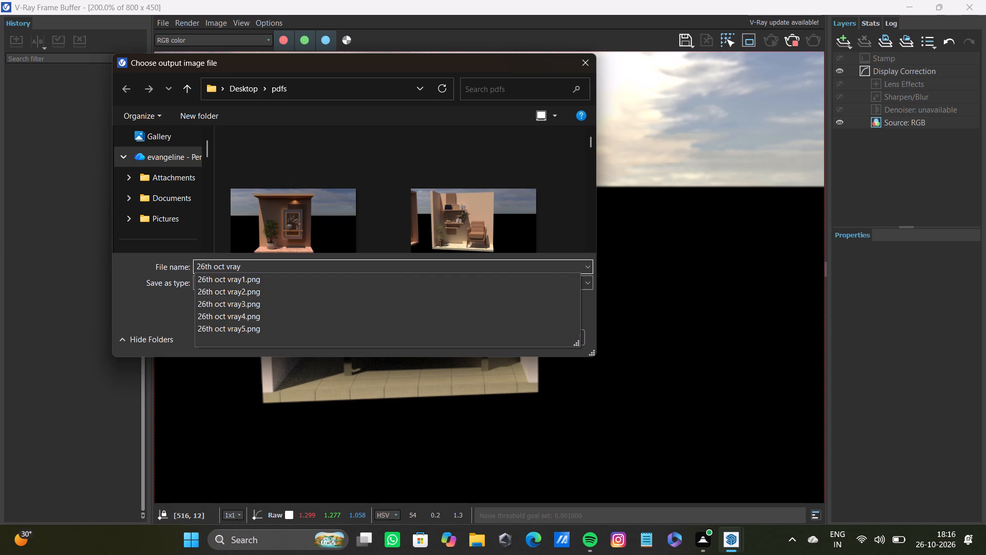
key(6)
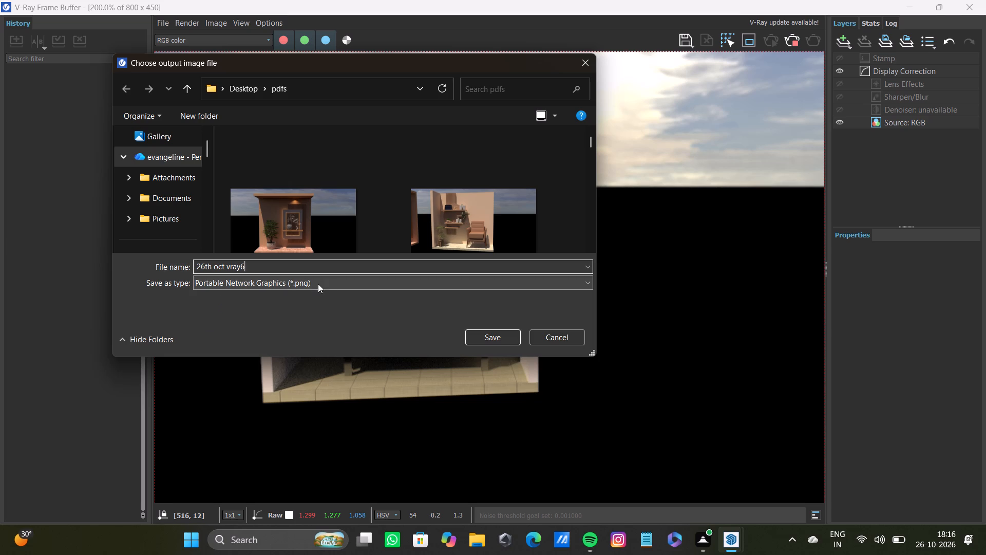
key(Return)
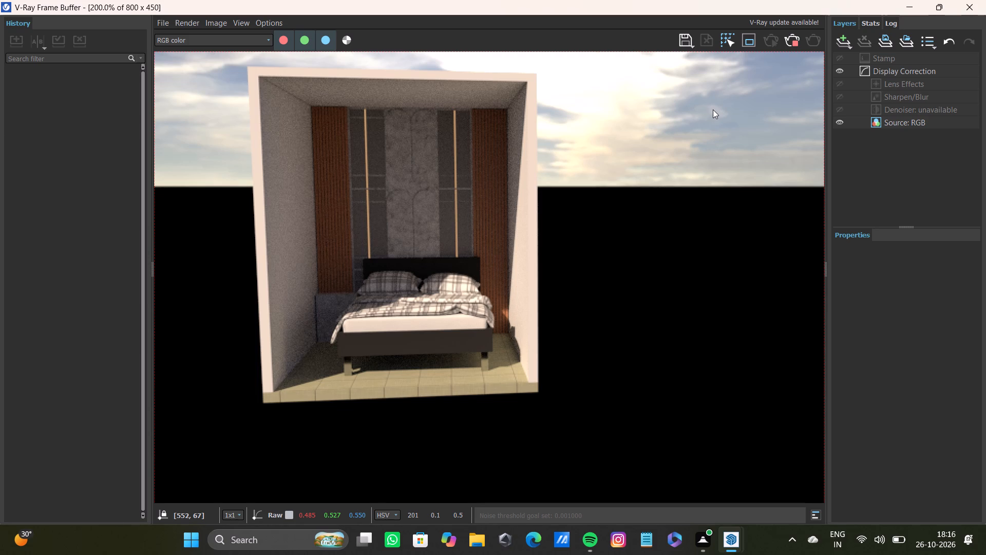
click(974, 7)
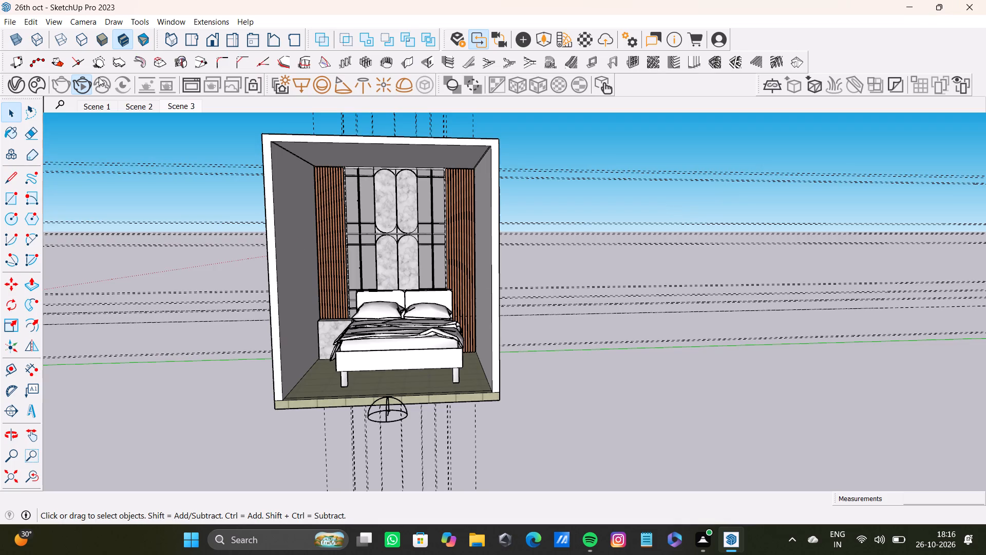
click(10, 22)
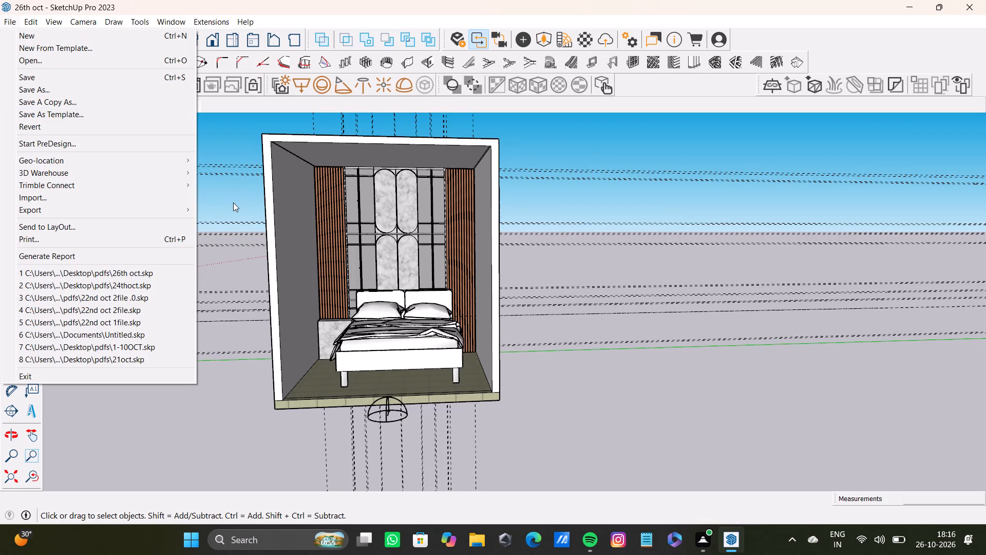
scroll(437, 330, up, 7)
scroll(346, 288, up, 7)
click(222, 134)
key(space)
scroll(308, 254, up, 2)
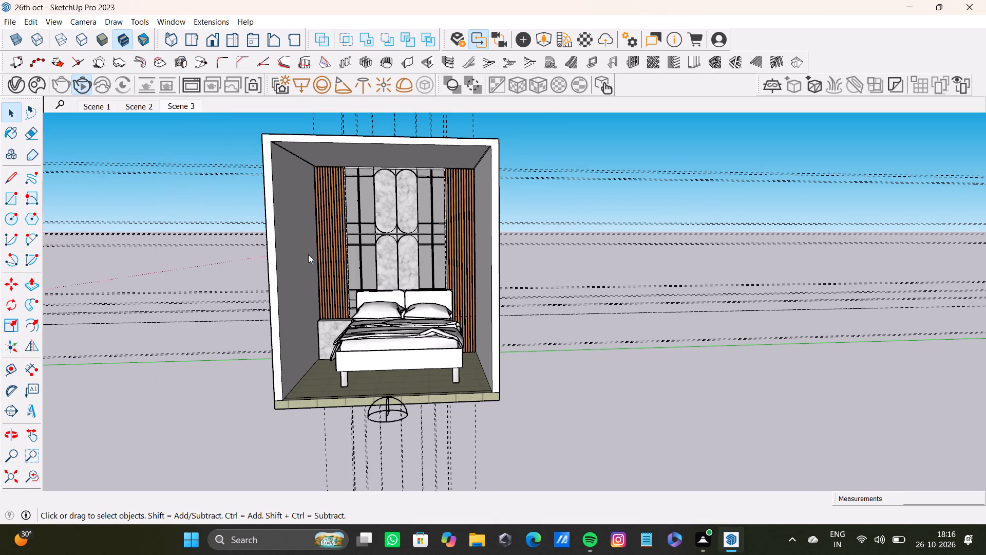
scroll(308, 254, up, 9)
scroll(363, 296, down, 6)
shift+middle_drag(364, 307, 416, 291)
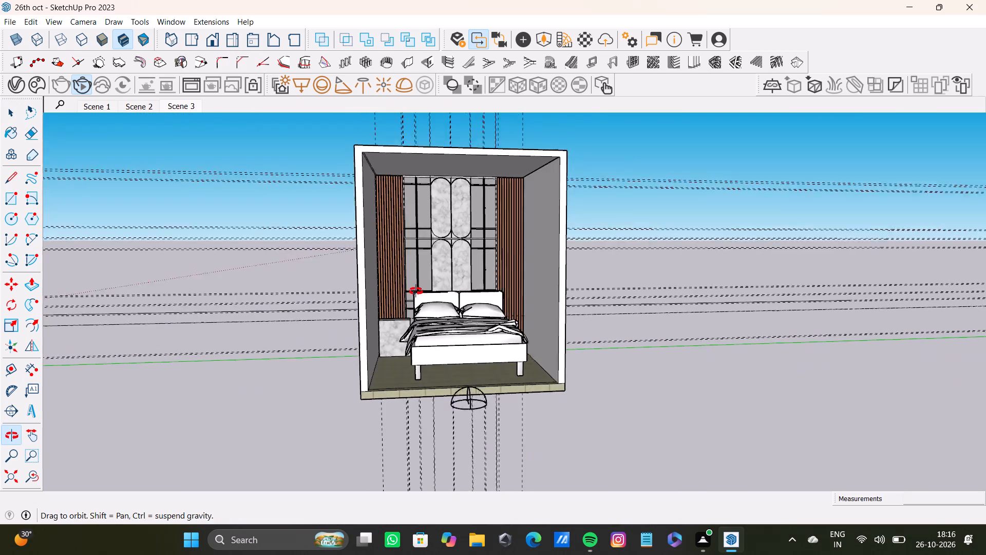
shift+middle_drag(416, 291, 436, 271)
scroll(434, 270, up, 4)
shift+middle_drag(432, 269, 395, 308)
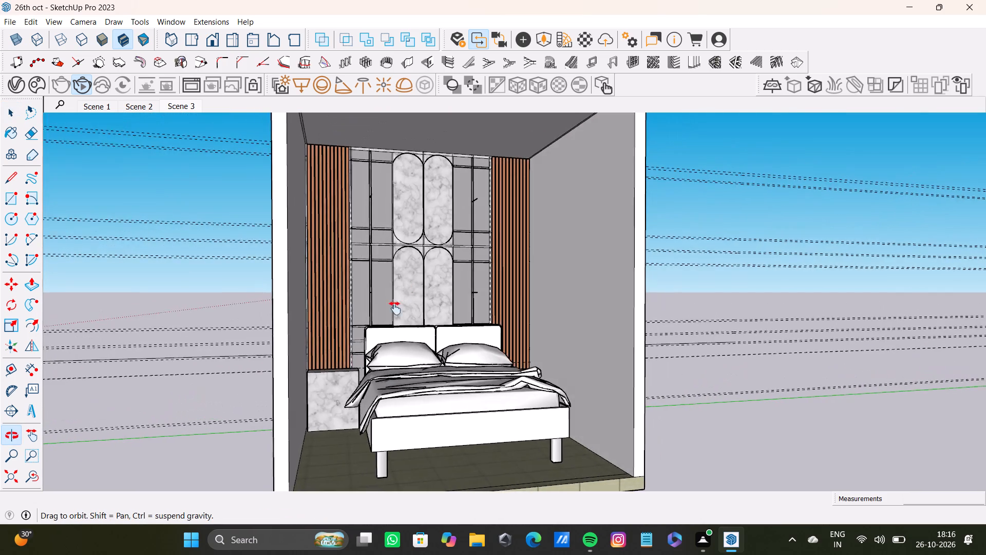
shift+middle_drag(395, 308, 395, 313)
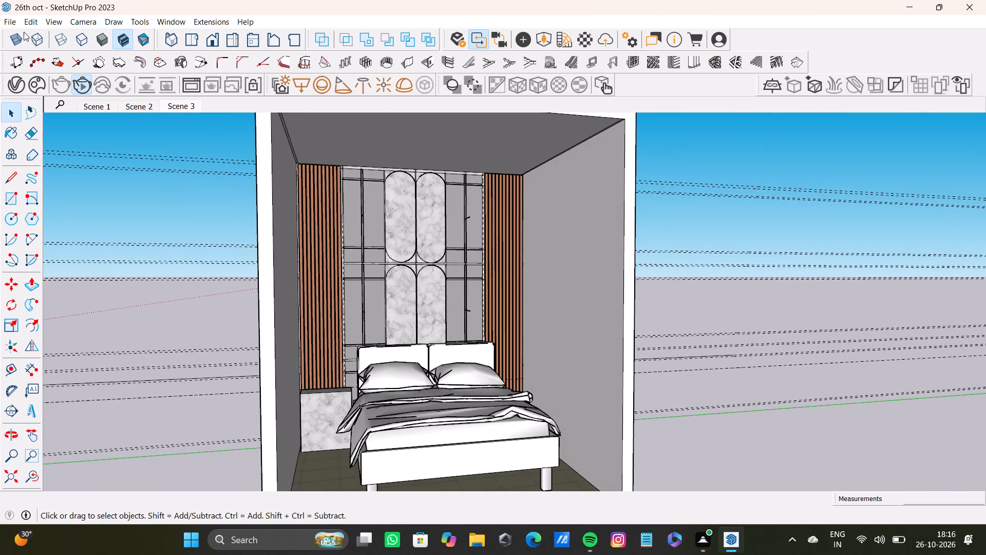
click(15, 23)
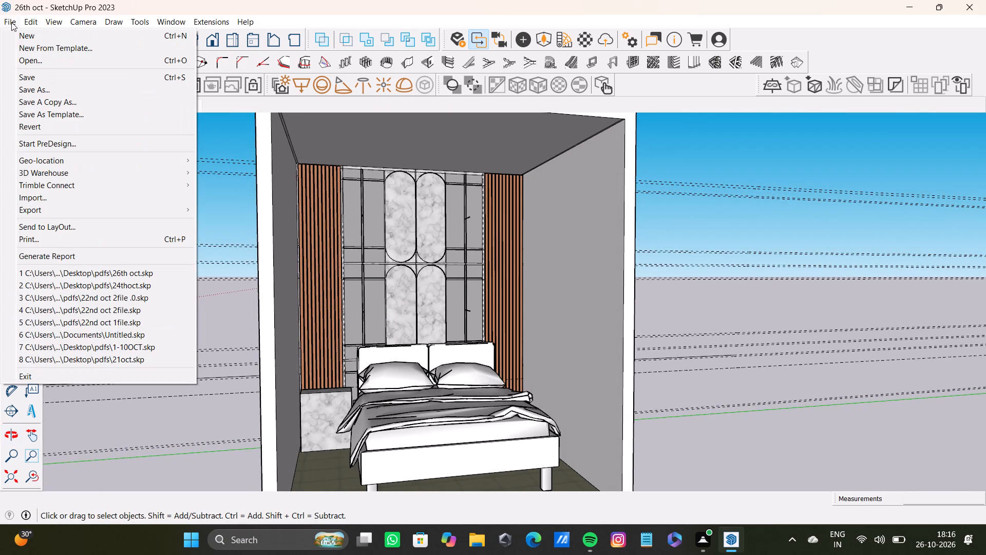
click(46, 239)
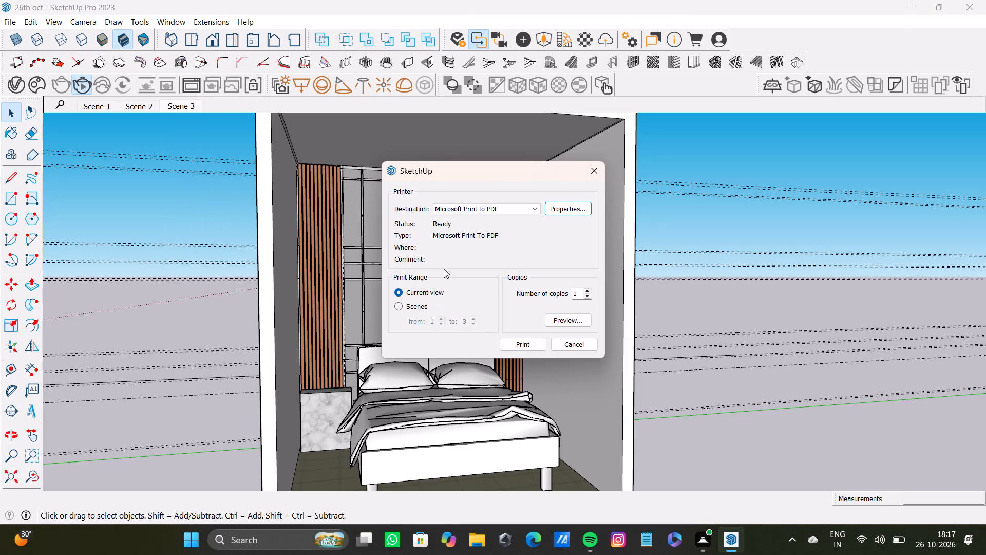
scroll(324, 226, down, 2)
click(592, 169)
Frame the whole room with the bed from its open front and print the current view to PDF as 26th oct vray7.
scroll(423, 242, down, 4)
middle_drag(433, 302, 386, 346)
scroll(386, 339, up, 3)
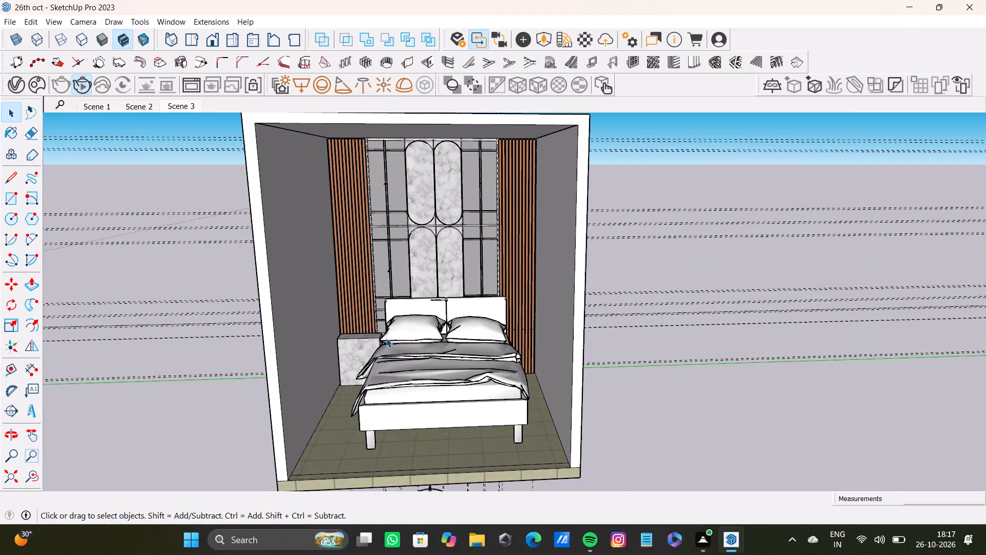
middle_drag(386, 338, 382, 331)
click(9, 25)
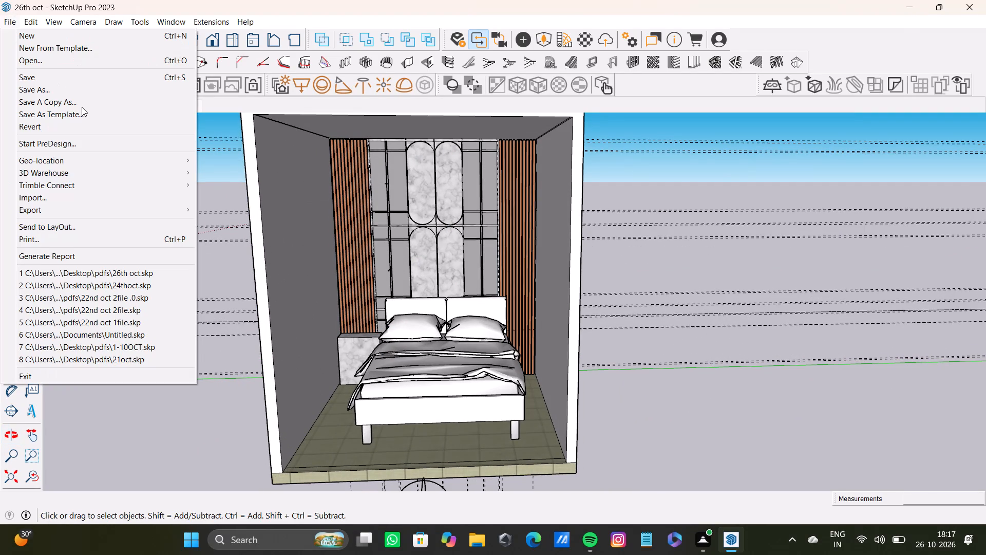
click(86, 239)
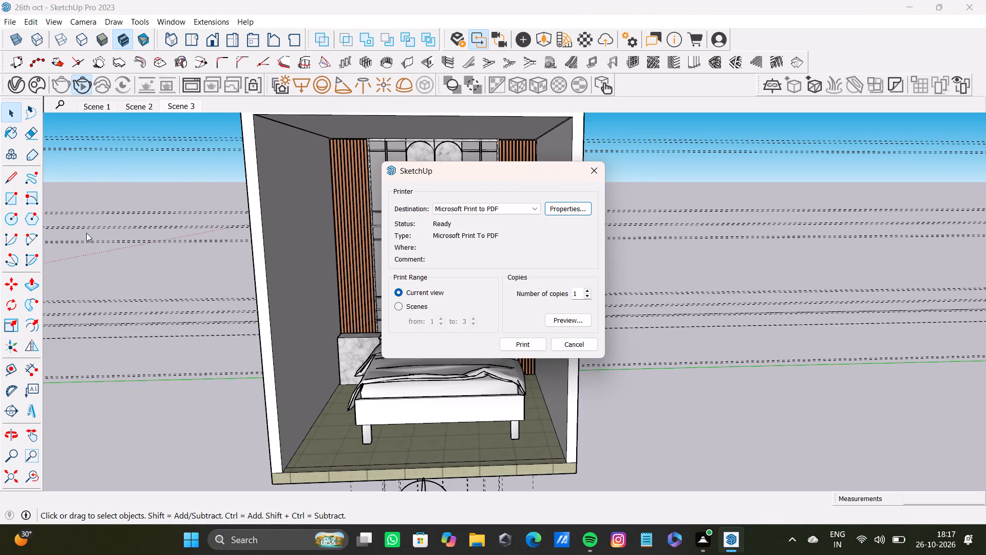
click(535, 344)
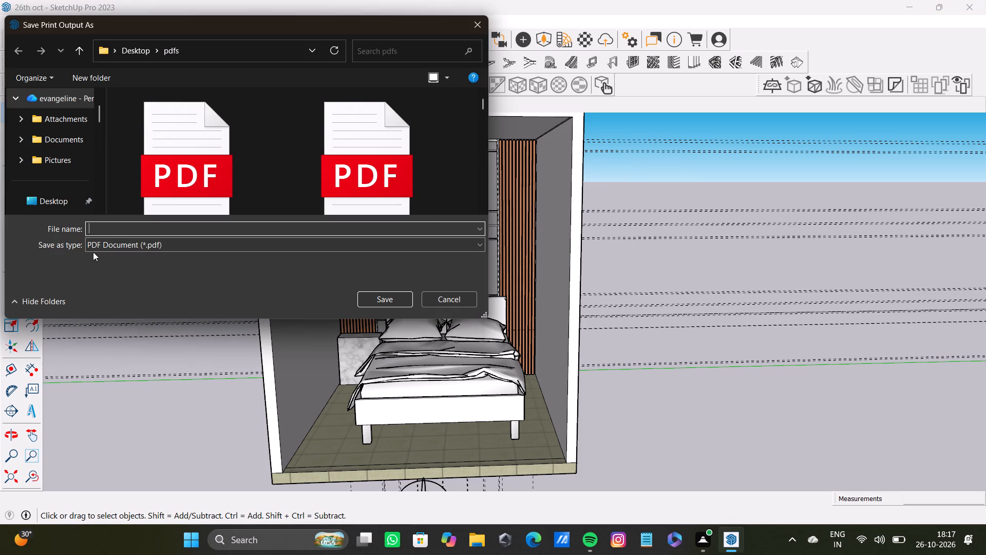
click(145, 230)
text(26)
text(th oct vray)
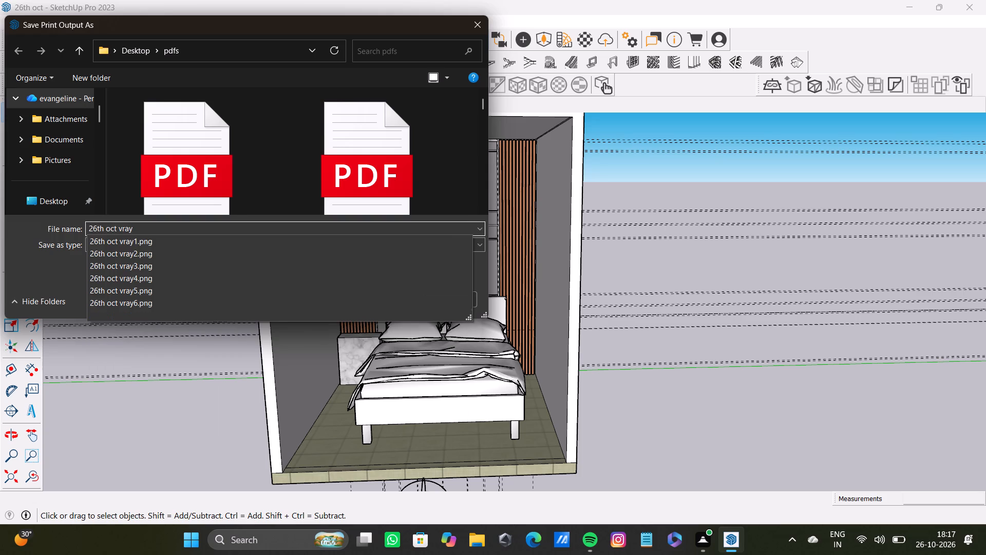
key(7)
key(Return)
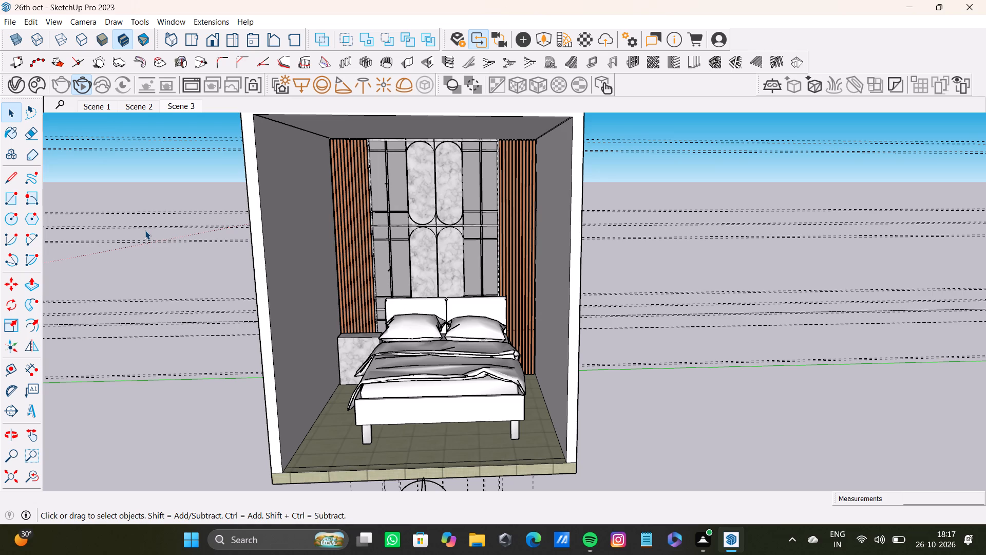
Stop the running V-Ray interactive render.
scroll(440, 412, down, 7)
middle_drag(464, 396, 462, 381)
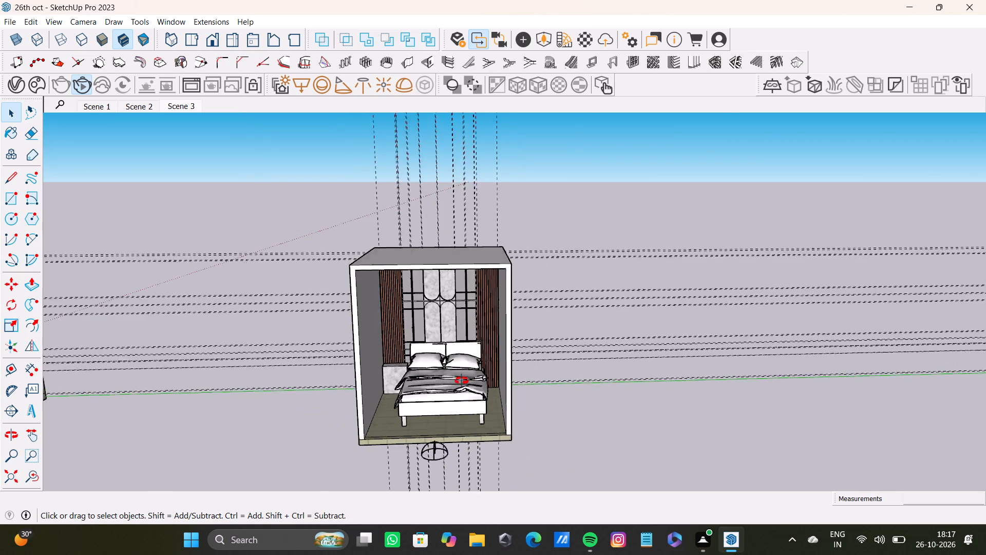
middle_drag(462, 381, 433, 354)
scroll(438, 342, up, 7)
middle_drag(447, 321, 424, 313)
scroll(424, 313, down, 3)
middle_drag(424, 316, 548, 310)
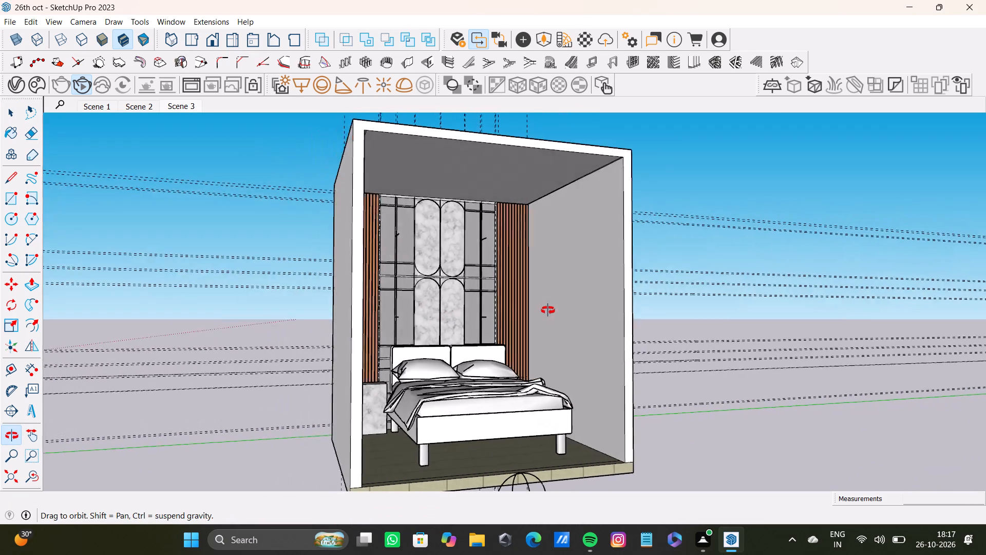
middle_drag(548, 310, 465, 323)
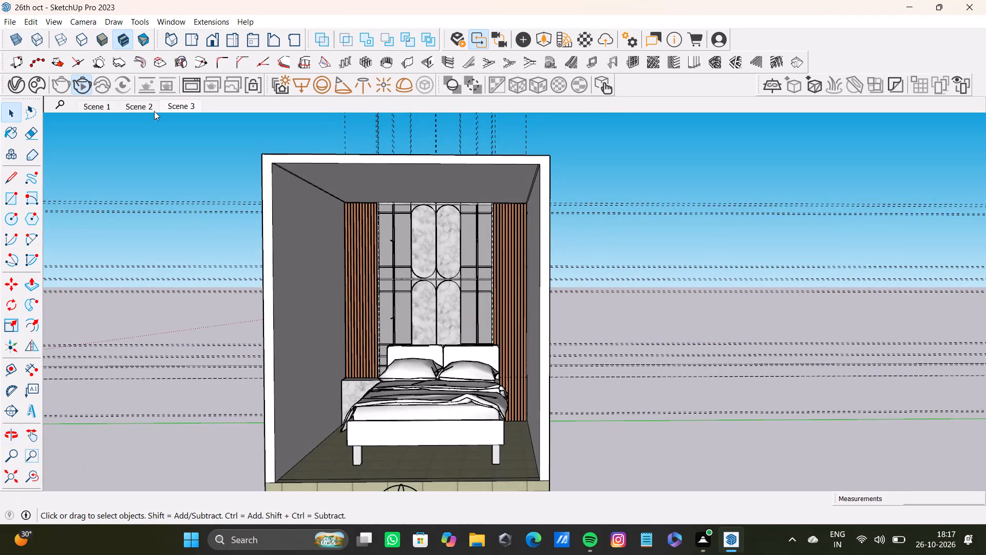
click(87, 90)
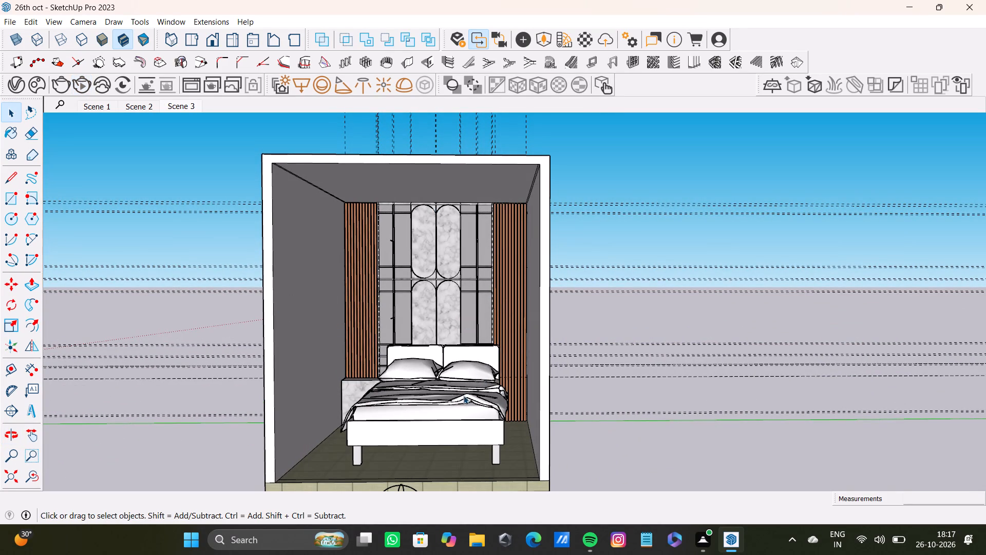
Examine the marble and wood-slat wall panelling up close, and the furnished room around the bed from its open front.
scroll(373, 211, up, 14)
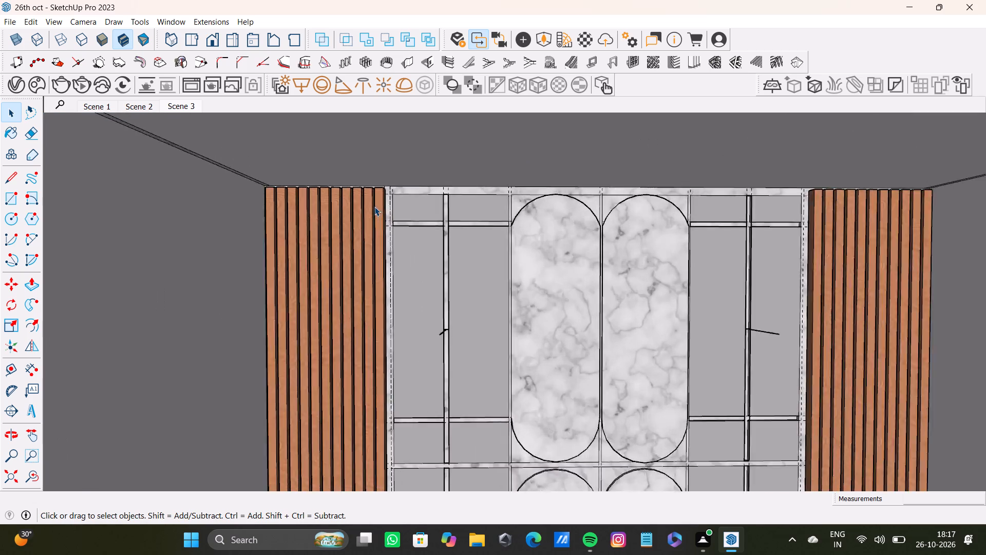
scroll(374, 207, up, 2)
scroll(374, 207, down, 18)
middle_drag(494, 283, 464, 317)
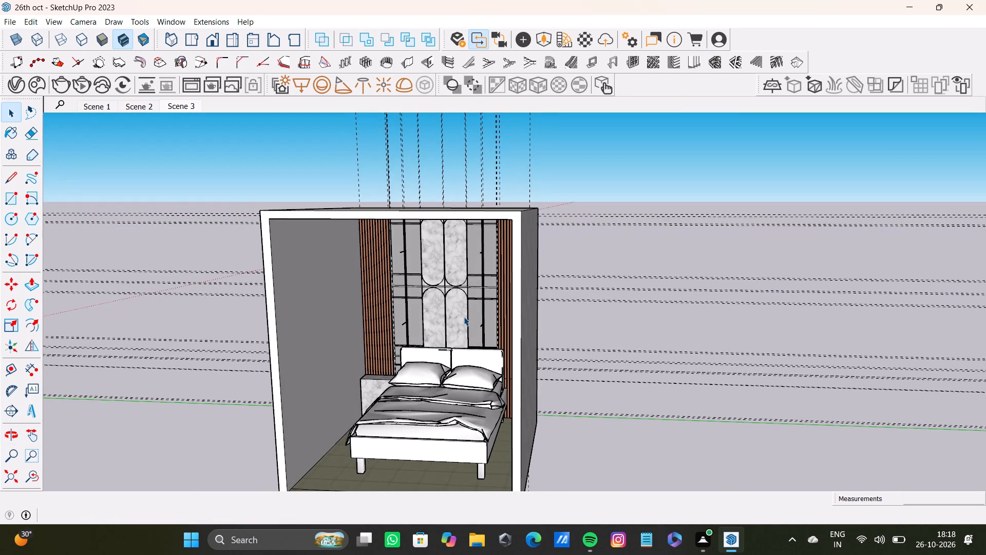
scroll(450, 346, down, 3)
shift+middle_drag(448, 349, 448, 289)
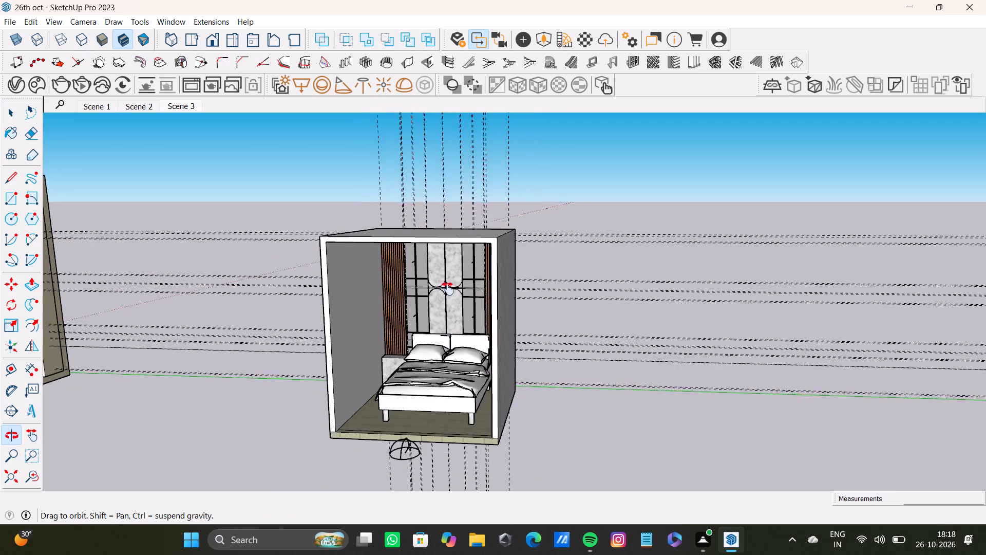
shift+middle_drag(448, 289, 457, 287)
scroll(458, 287, up, 3)
shift+middle_click(439, 291)
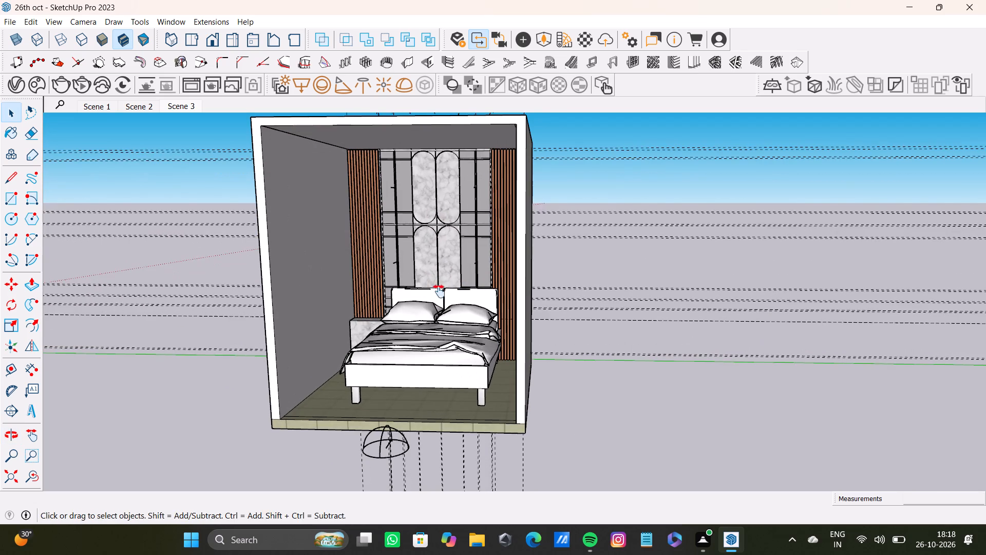